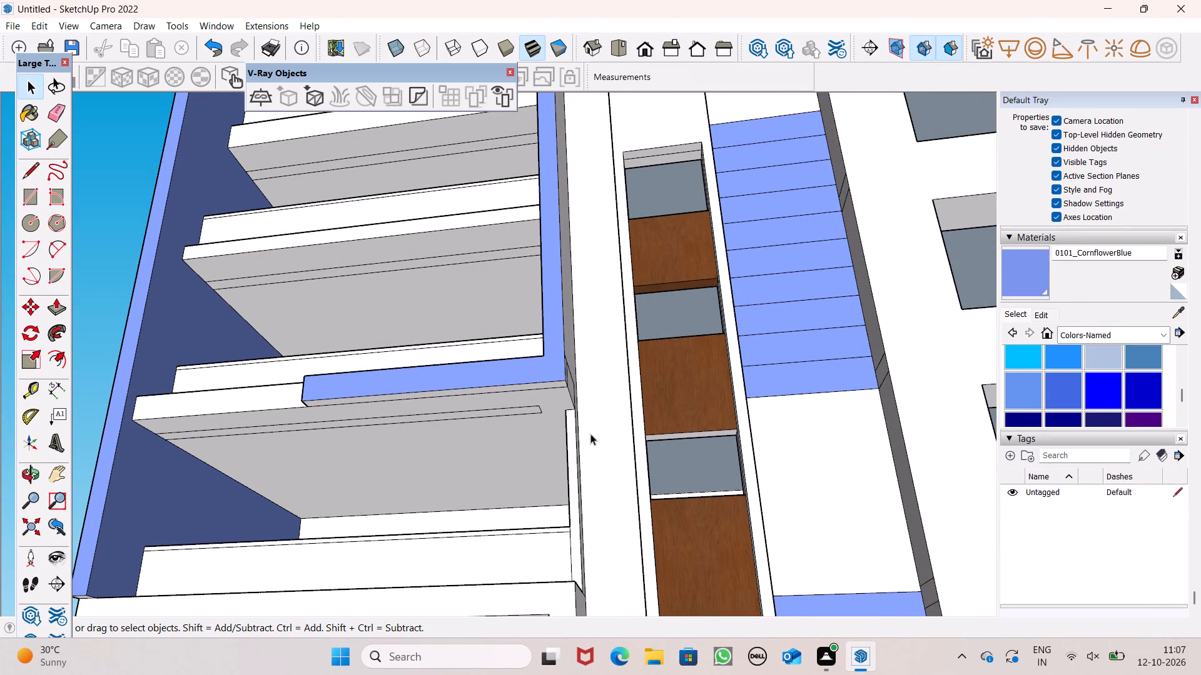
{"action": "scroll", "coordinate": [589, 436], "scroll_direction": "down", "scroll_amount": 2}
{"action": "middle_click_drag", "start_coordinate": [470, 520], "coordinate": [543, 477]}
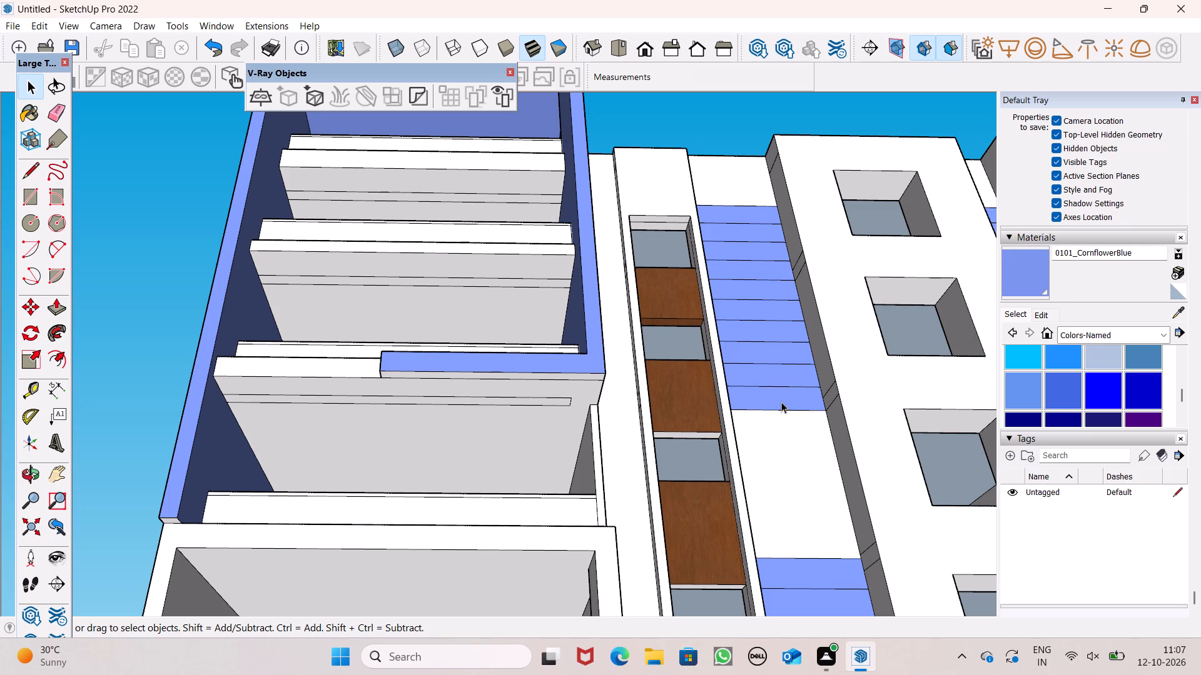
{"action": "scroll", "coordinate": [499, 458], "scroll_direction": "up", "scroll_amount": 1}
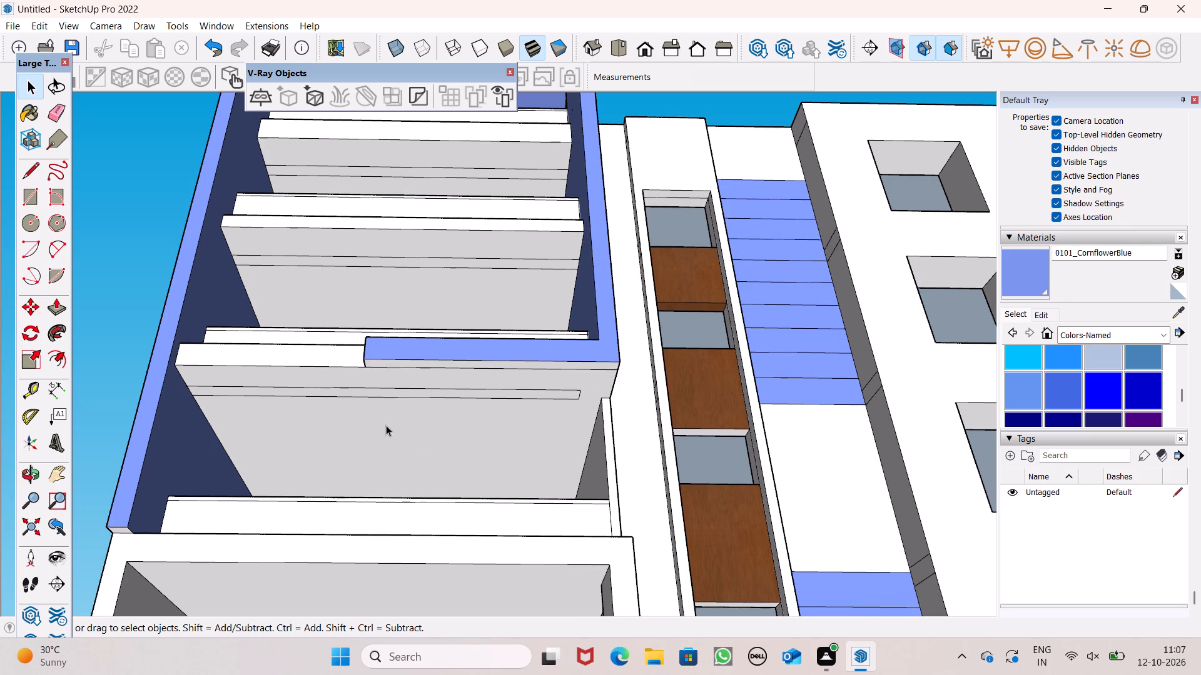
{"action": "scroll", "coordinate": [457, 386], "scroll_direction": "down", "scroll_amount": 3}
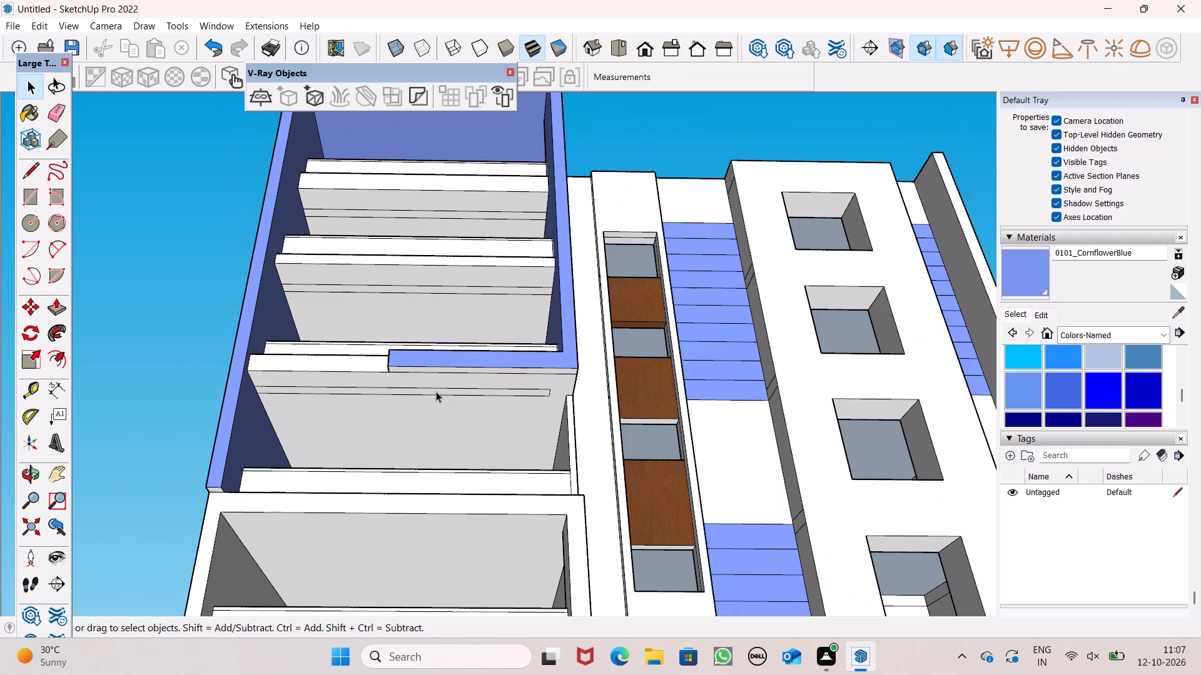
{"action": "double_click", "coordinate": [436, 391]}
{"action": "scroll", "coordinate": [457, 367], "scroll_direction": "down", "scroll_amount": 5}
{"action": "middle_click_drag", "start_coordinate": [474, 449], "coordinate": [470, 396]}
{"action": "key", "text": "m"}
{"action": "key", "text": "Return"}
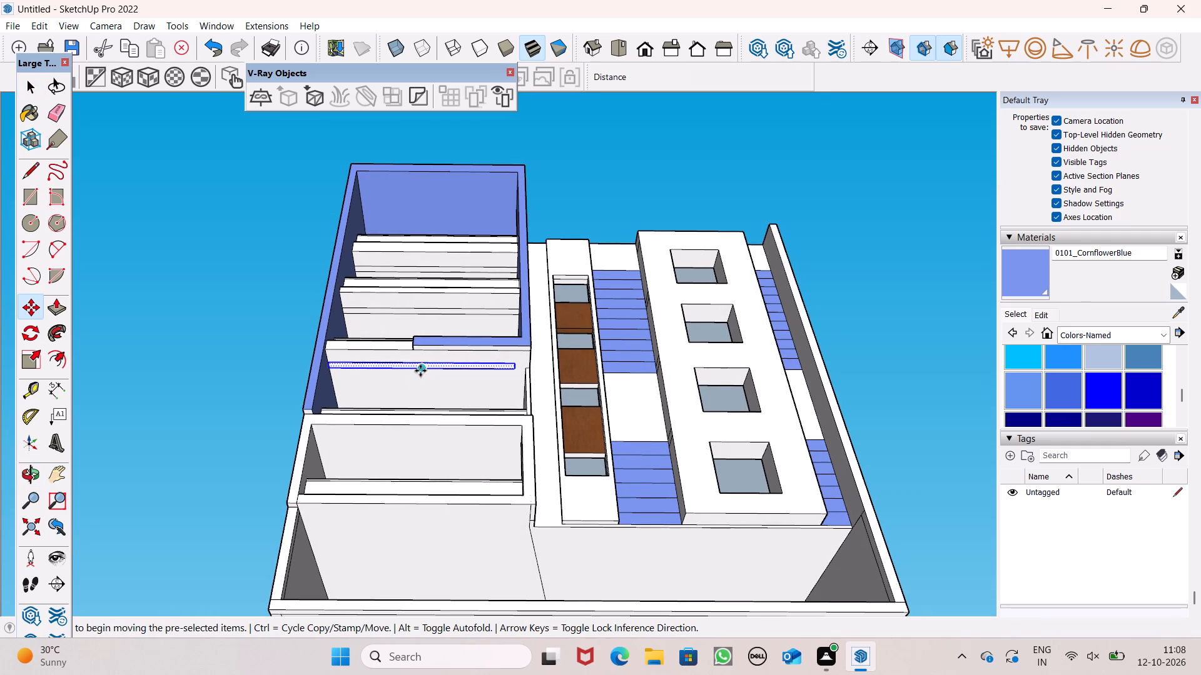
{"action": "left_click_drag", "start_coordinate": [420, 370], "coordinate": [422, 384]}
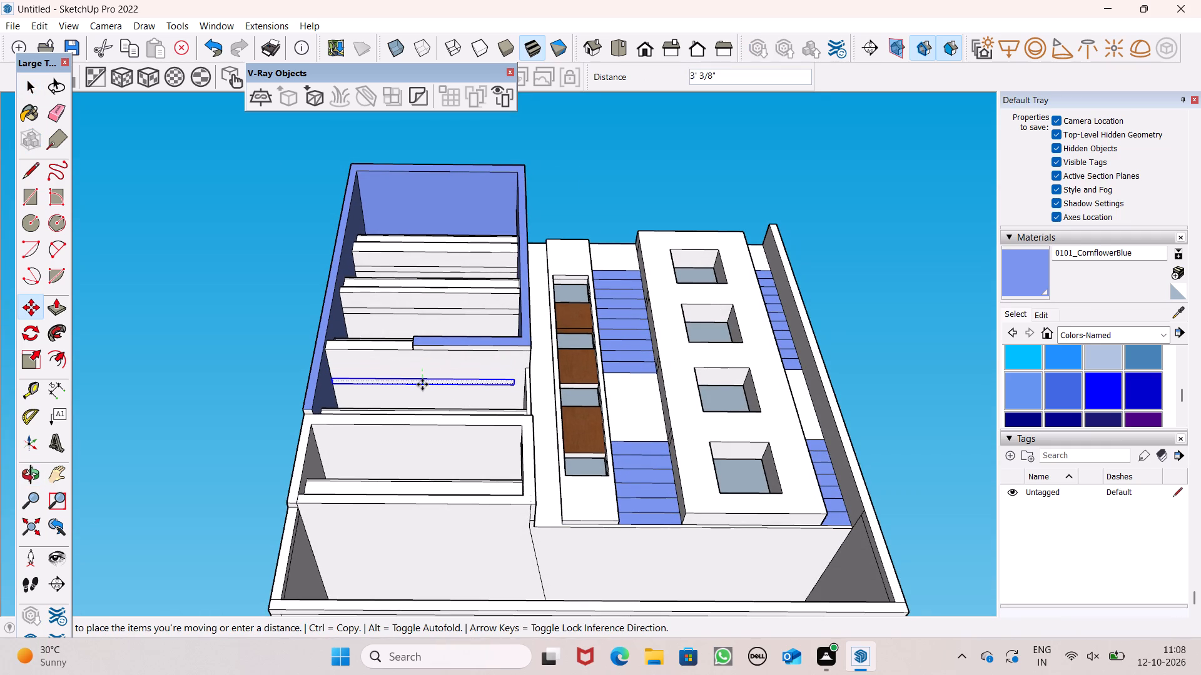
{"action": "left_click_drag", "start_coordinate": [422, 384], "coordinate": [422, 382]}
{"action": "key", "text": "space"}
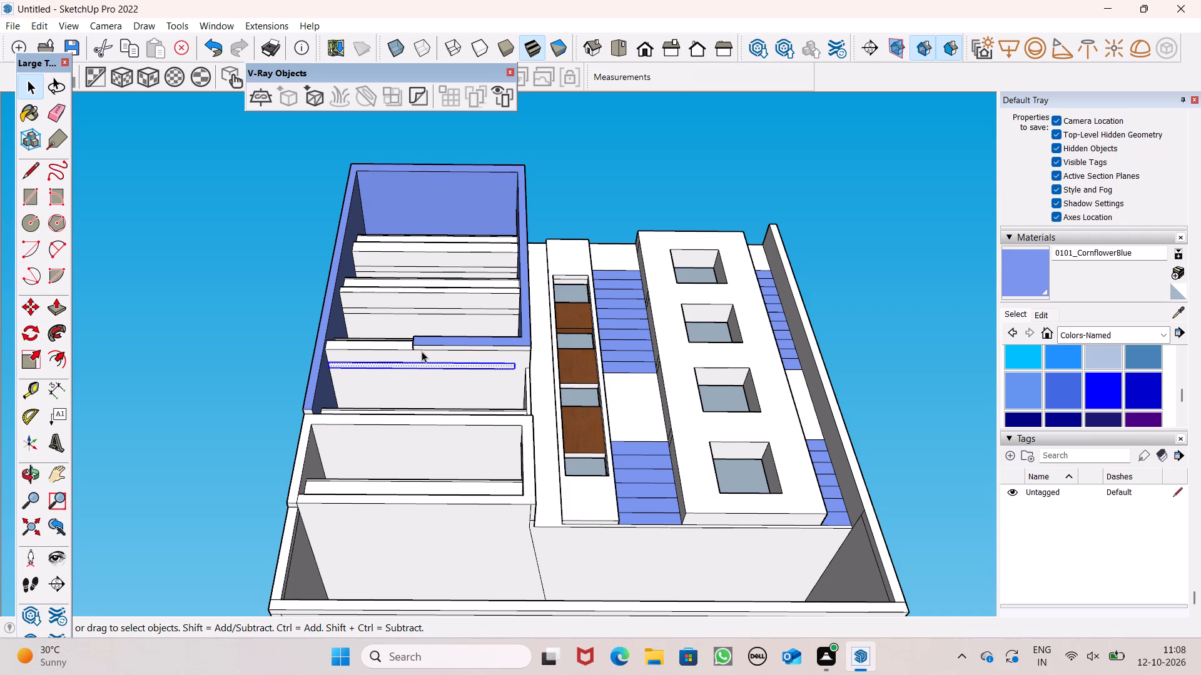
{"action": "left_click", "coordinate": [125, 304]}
Push/Pull the strip under the uppermost balcony slab downward by 5".
{"action": "middle_click_drag", "start_coordinate": [343, 365], "coordinate": [371, 456]}
{"action": "scroll", "coordinate": [423, 254], "scroll_direction": "up", "scroll_amount": 4}
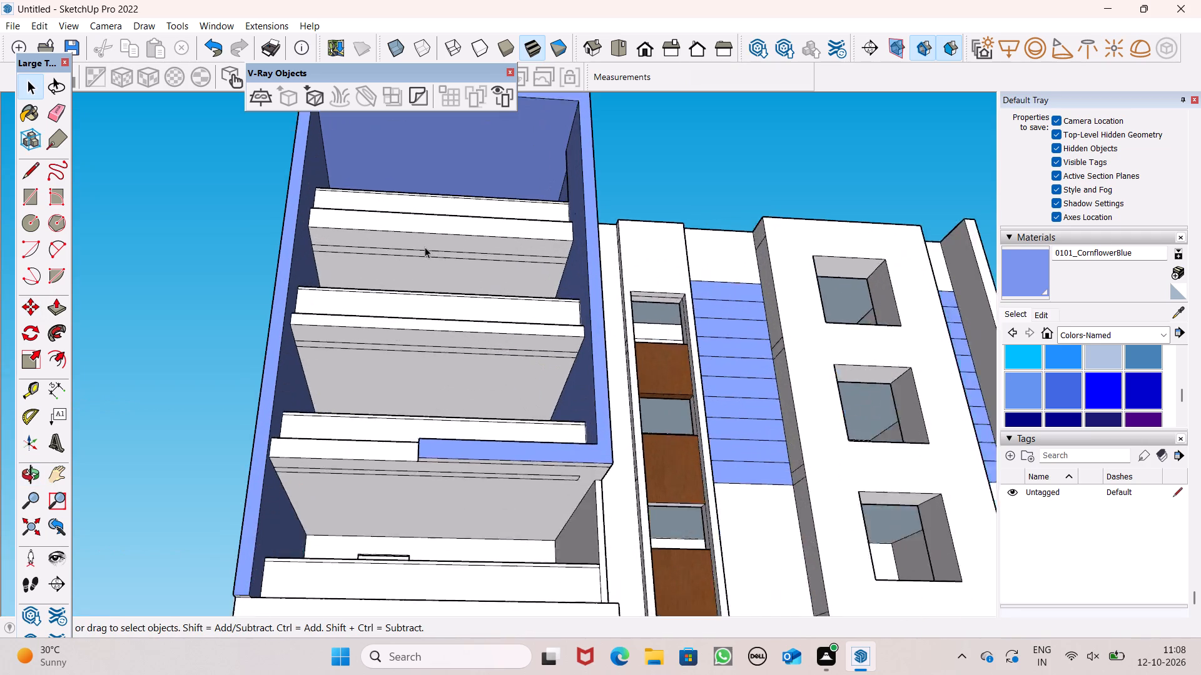
{"action": "scroll", "coordinate": [425, 247], "scroll_direction": "up", "scroll_amount": 3}
{"action": "left_click", "coordinate": [54, 302]}
{"action": "middle_click_drag", "start_coordinate": [313, 331], "coordinate": [329, 393]}
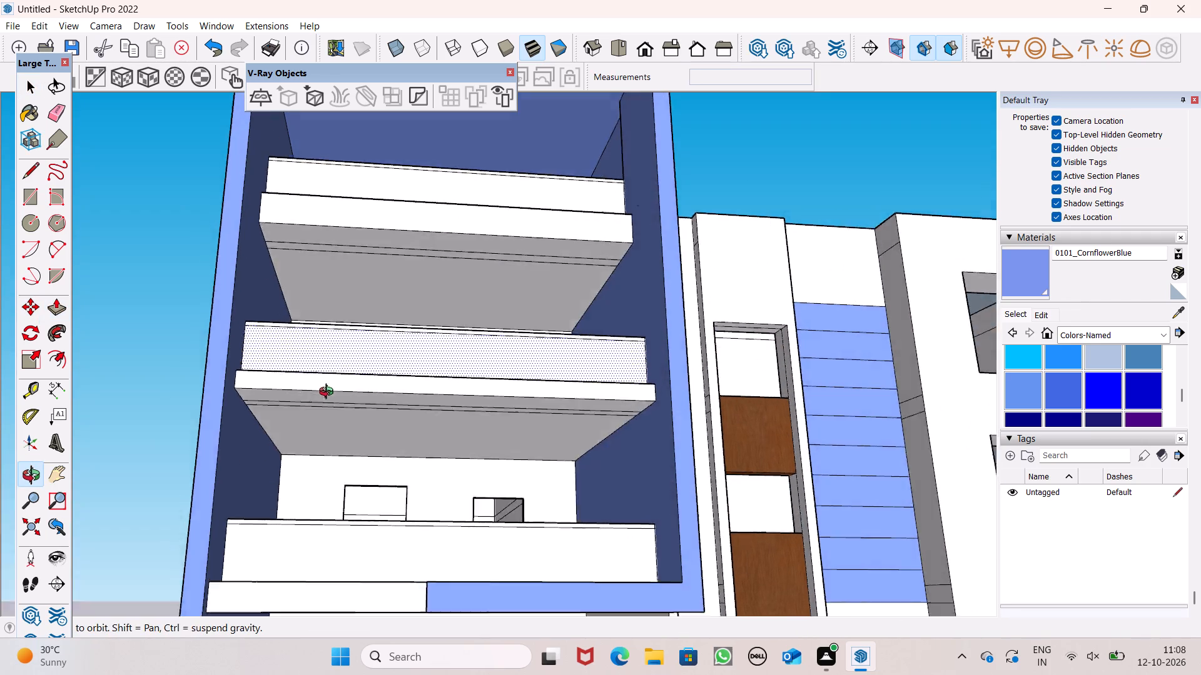
{"action": "middle_click_drag", "start_coordinate": [329, 393], "coordinate": [337, 431]}
{"action": "scroll", "coordinate": [343, 367], "scroll_direction": "down", "scroll_amount": 8}
{"action": "scroll", "coordinate": [405, 254], "scroll_direction": "up", "scroll_amount": 6}
{"action": "middle_click_drag", "start_coordinate": [383, 354], "coordinate": [376, 309]}
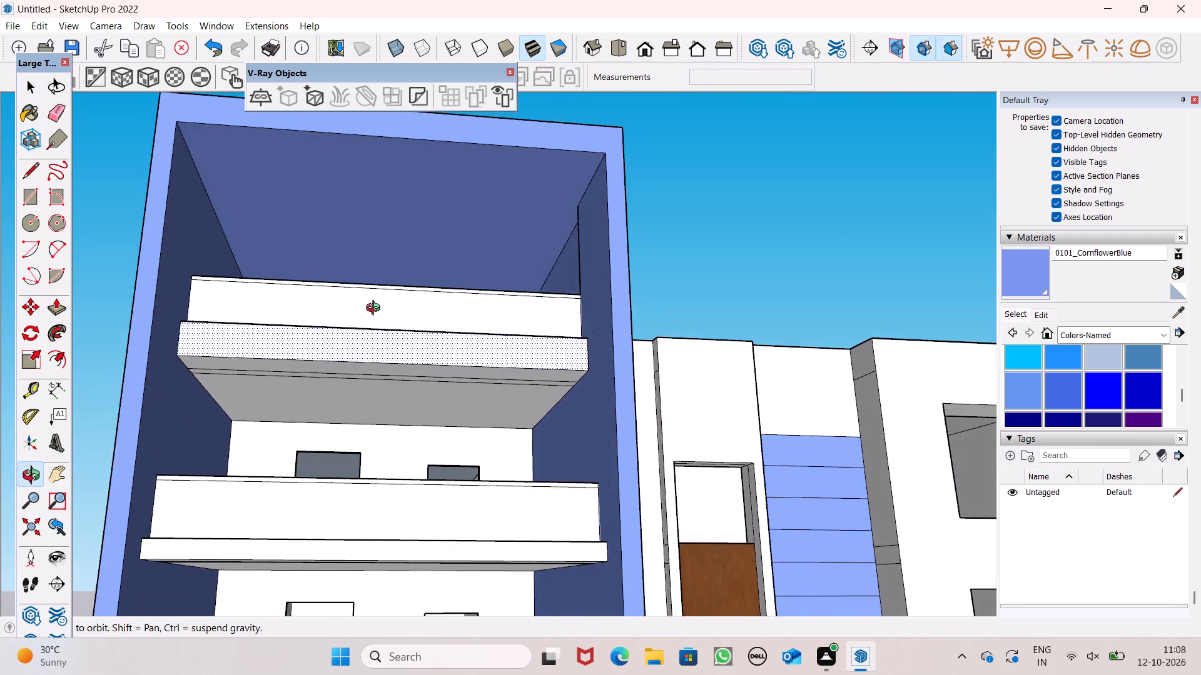
{"action": "middle_click_drag", "start_coordinate": [376, 309], "coordinate": [374, 307]}
{"action": "scroll", "coordinate": [375, 309], "scroll_direction": "up", "scroll_amount": 1}
{"action": "scroll", "coordinate": [235, 434], "scroll_direction": "up", "scroll_amount": 3}
{"action": "left_click_drag", "start_coordinate": [226, 352], "coordinate": [229, 361]}
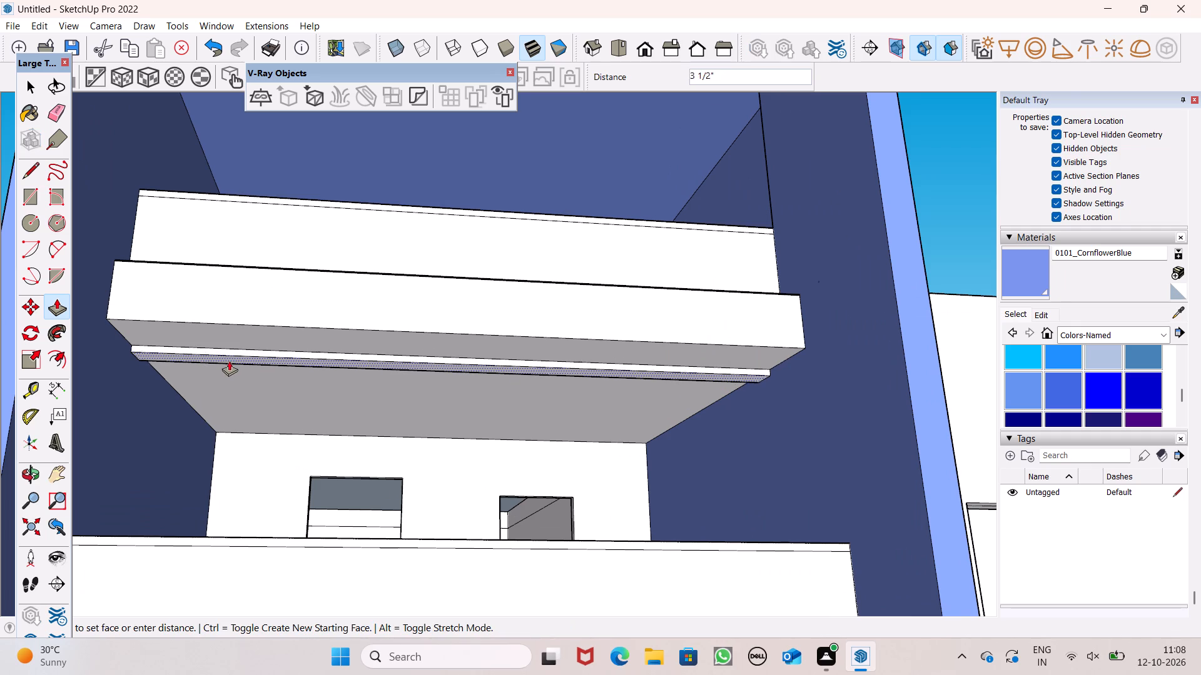
{"action": "left_click_drag", "start_coordinate": [229, 361], "coordinate": [229, 362]}
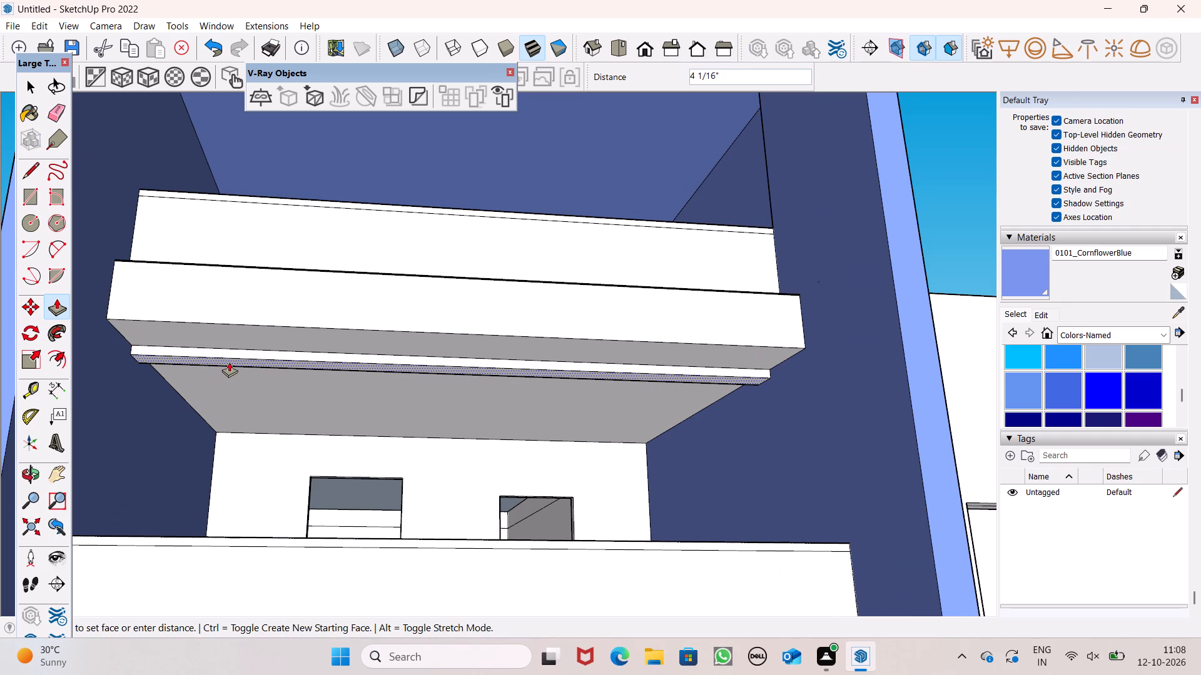
{"action": "left_click_drag", "start_coordinate": [229, 362], "coordinate": [230, 362]}
{"action": "key", "text": "5"}
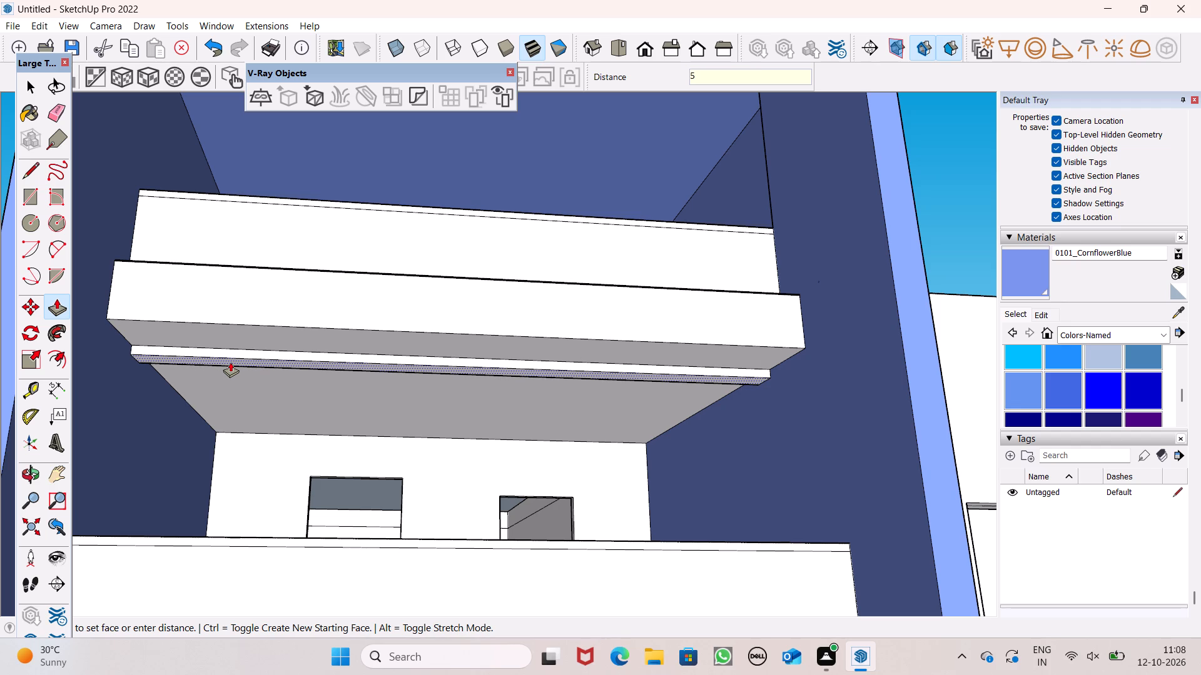
{"action": "left_click_drag", "start_coordinate": [230, 362], "coordinate": [232, 363]}
{"action": "key", "text": "shift+quotedbl"}
{"action": "key", "text": "Return"}
Push/Pull the strip under the second balcony slab from the top downward by 5".
{"action": "scroll", "coordinate": [241, 317], "scroll_direction": "down", "scroll_amount": 8}
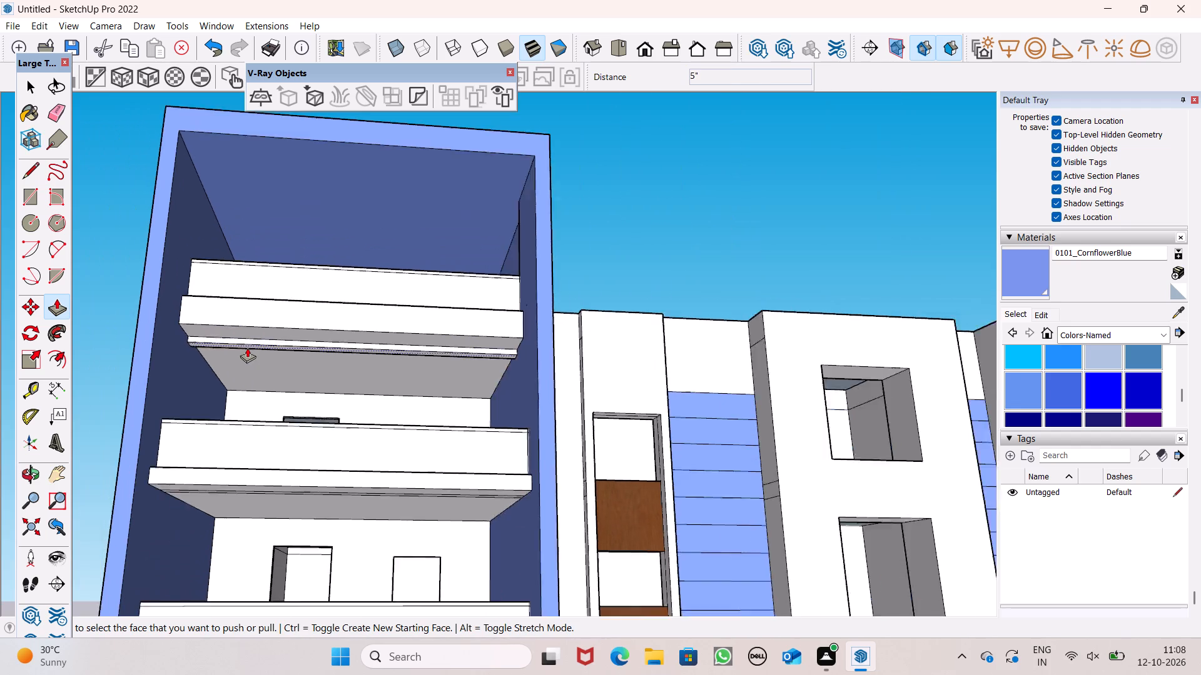
{"action": "scroll", "coordinate": [247, 347], "scroll_direction": "down", "scroll_amount": 2}
{"action": "middle_click_drag", "start_coordinate": [272, 446], "coordinate": [291, 359]}
{"action": "scroll", "coordinate": [248, 429], "scroll_direction": "up", "scroll_amount": 3}
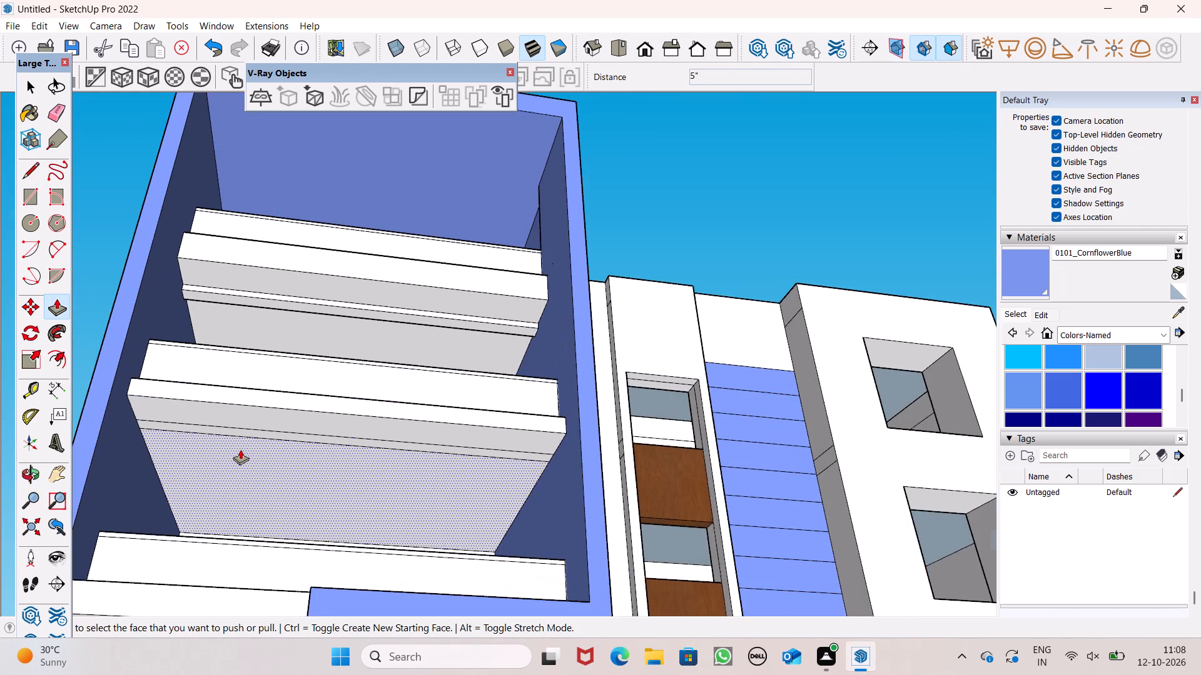
{"action": "scroll", "coordinate": [240, 449], "scroll_direction": "up", "scroll_amount": 2}
{"action": "left_click_drag", "start_coordinate": [238, 432], "coordinate": [238, 438]}
{"action": "type", "text": "5\""}
{"action": "key", "text": "Return"}
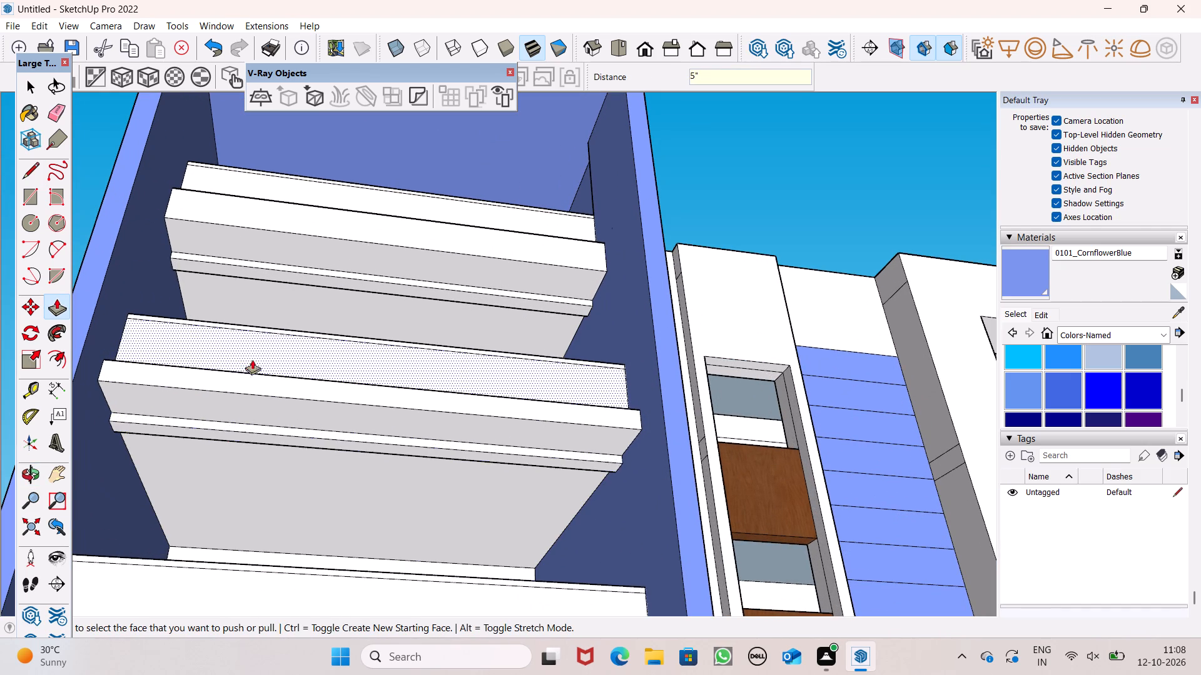
Push/Pull the strip under the third balcony slab, beside the blue frame's lower return, downward by 5".
{"action": "scroll", "coordinate": [259, 356], "scroll_direction": "down", "scroll_amount": 10}
{"action": "scroll", "coordinate": [283, 439], "scroll_direction": "down", "scroll_amount": 2}
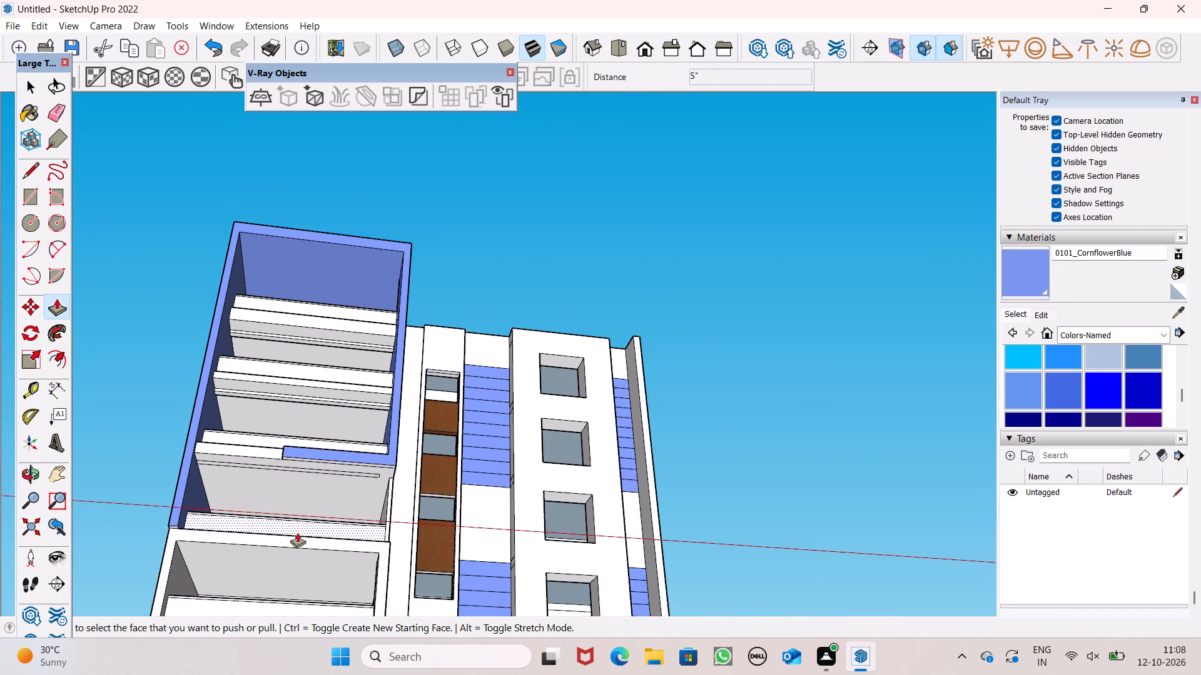
{"action": "scroll", "coordinate": [297, 532], "scroll_direction": "up", "scroll_amount": 7}
{"action": "scroll", "coordinate": [253, 427], "scroll_direction": "up", "scroll_amount": 2}
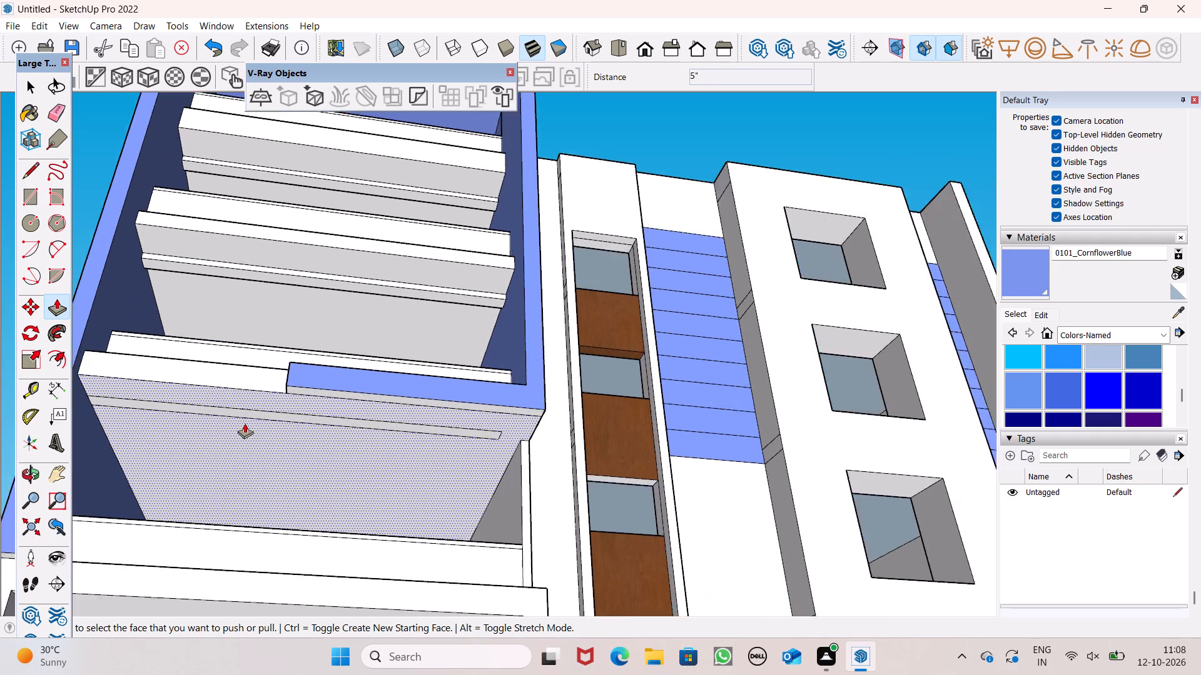
{"action": "scroll", "coordinate": [245, 423], "scroll_direction": "up", "scroll_amount": 3}
{"action": "left_click_drag", "start_coordinate": [242, 411], "coordinate": [242, 420]}
{"action": "type", "text": "5\""}
{"action": "key", "text": "Return"}
Extend the end face of the third balcony's strip about 1 ft 4 in to meet the side wall.
{"action": "scroll", "coordinate": [250, 402], "scroll_direction": "down", "scroll_amount": 3}
{"action": "scroll", "coordinate": [352, 338], "scroll_direction": "down", "scroll_amount": 2}
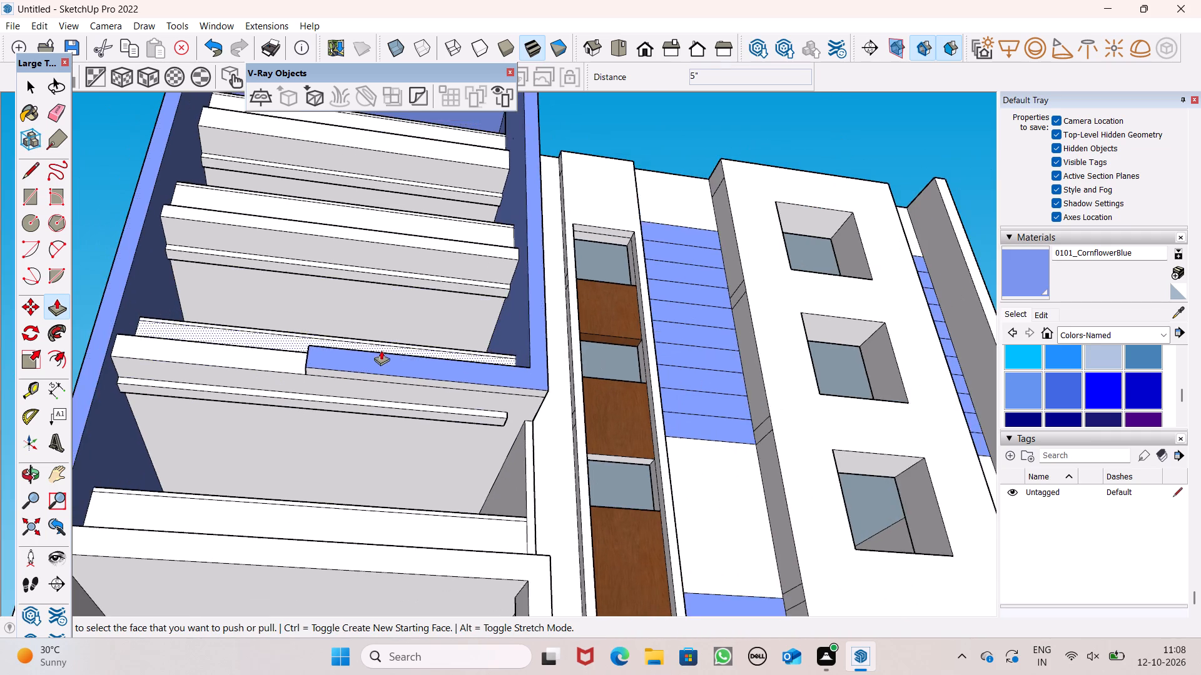
{"action": "scroll", "coordinate": [387, 356], "scroll_direction": "down", "scroll_amount": 2}
{"action": "middle_click_drag", "start_coordinate": [490, 406], "coordinate": [342, 453]}
{"action": "scroll", "coordinate": [436, 428], "scroll_direction": "up", "scroll_amount": 6}
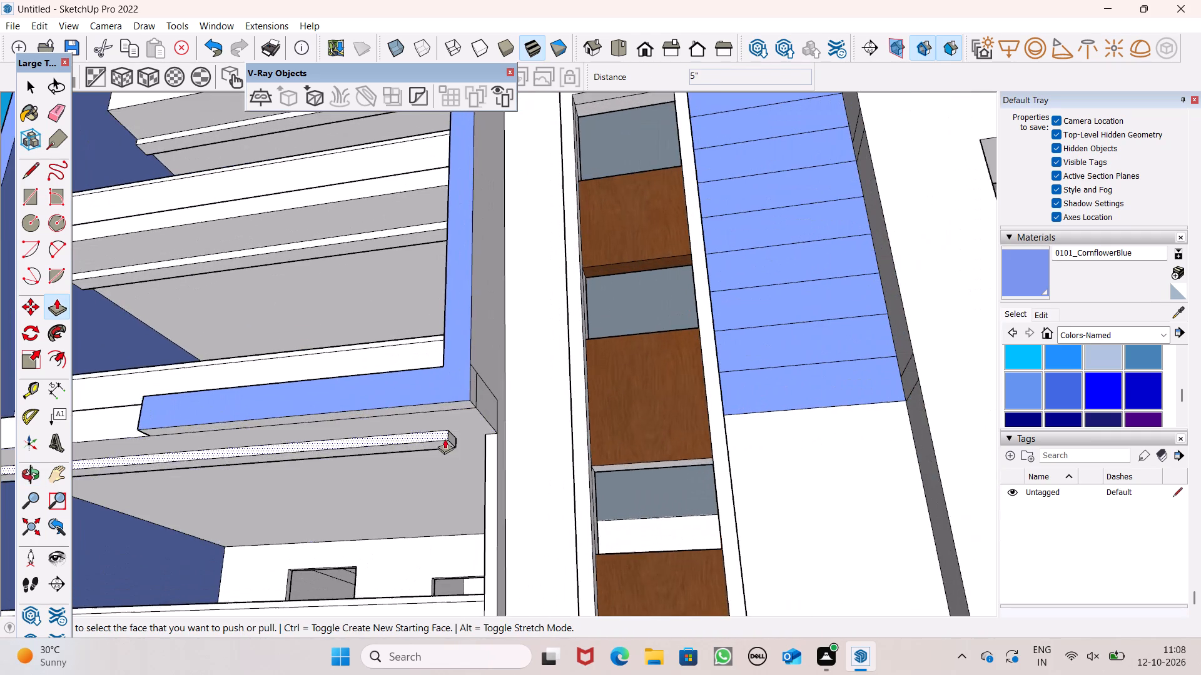
{"action": "scroll", "coordinate": [467, 439], "scroll_direction": "up", "scroll_amount": 7}
{"action": "middle_click_drag", "start_coordinate": [497, 452], "coordinate": [499, 516]}
{"action": "scroll", "coordinate": [494, 497], "scroll_direction": "up", "scroll_amount": 6}
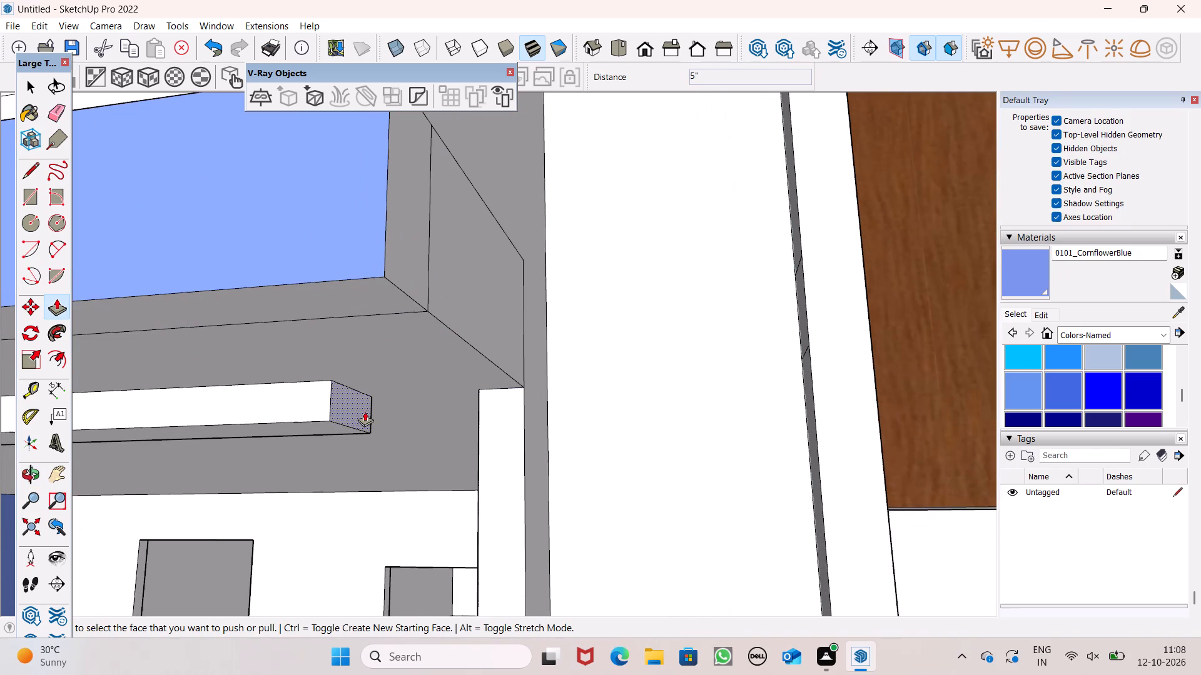
{"action": "left_click_drag", "start_coordinate": [360, 411], "coordinate": [487, 439]}
Erase the leftover horizontal and vertical edges on the outer side face of the blue frame's lower corner.
{"action": "scroll", "coordinate": [469, 387], "scroll_direction": "down", "scroll_amount": 13}
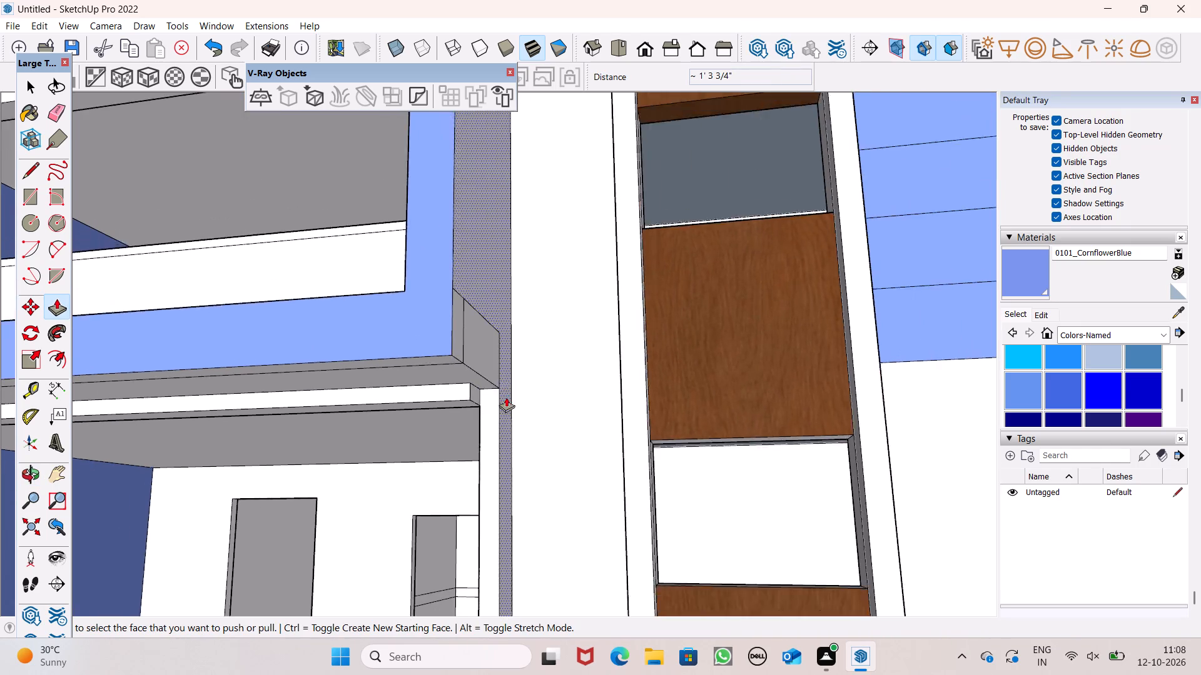
{"action": "middle_click_drag", "start_coordinate": [510, 402], "coordinate": [442, 495]}
{"action": "key", "text": "space"}
{"action": "scroll", "coordinate": [433, 389], "scroll_direction": "down", "scroll_amount": 5}
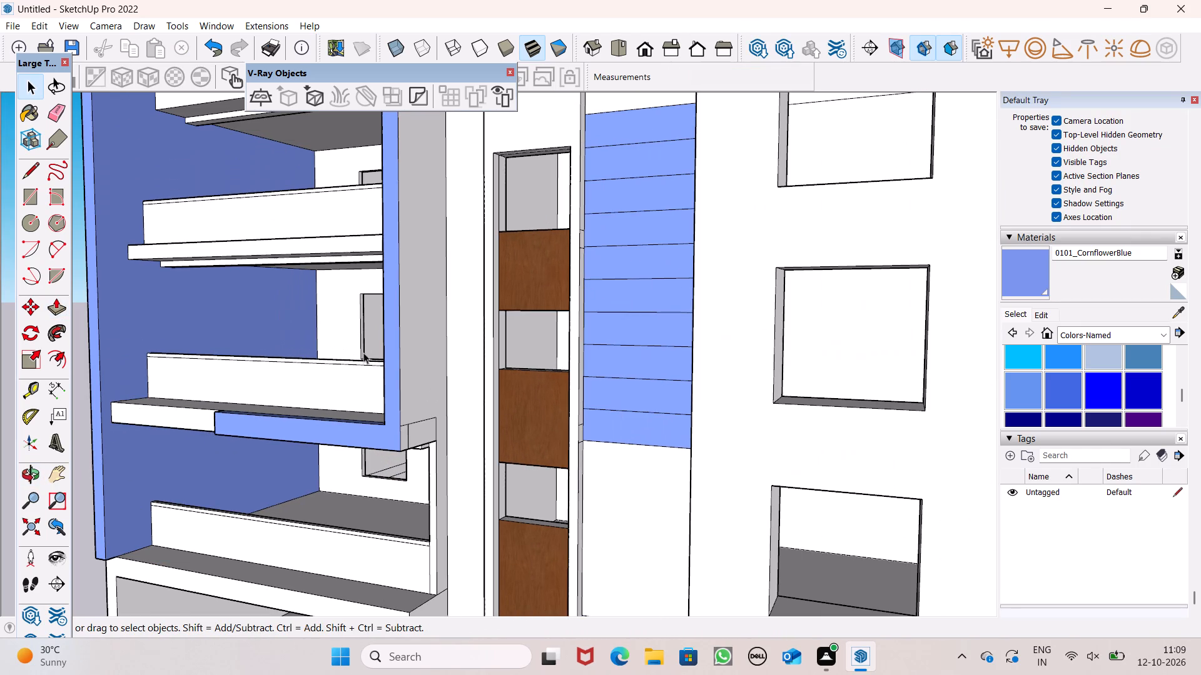
{"action": "left_click", "coordinate": [54, 117]}
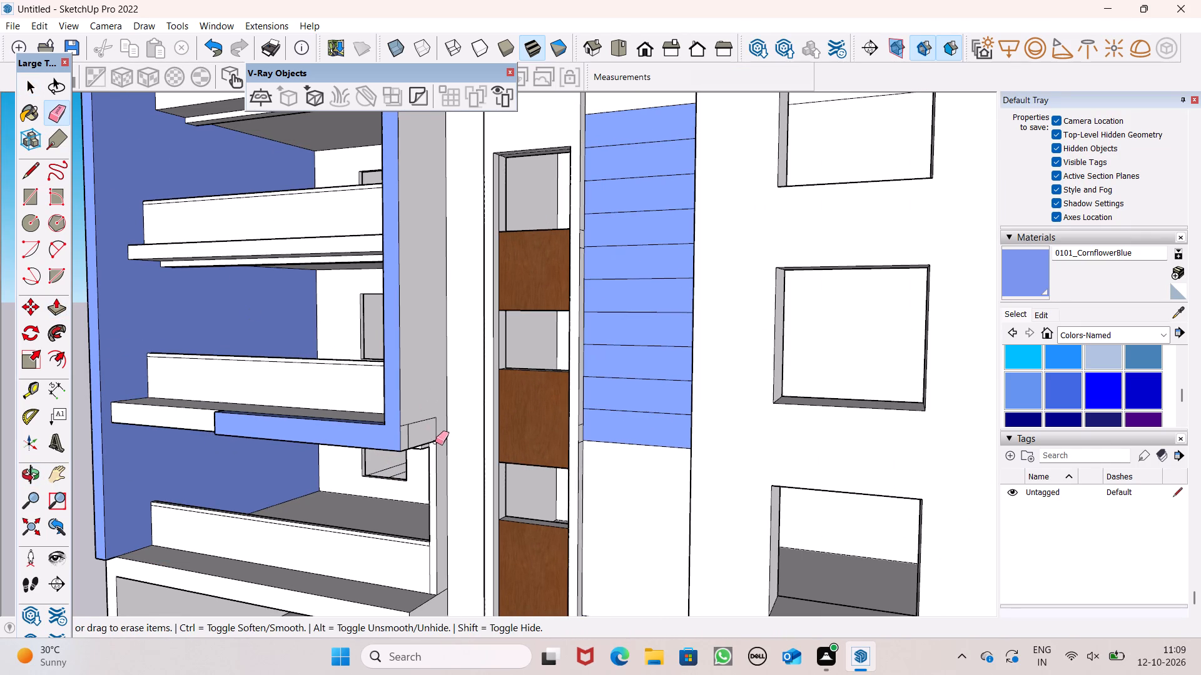
{"action": "scroll", "coordinate": [435, 442], "scroll_direction": "up", "scroll_amount": 12}
{"action": "left_click_drag", "start_coordinate": [380, 398], "coordinate": [417, 398]}
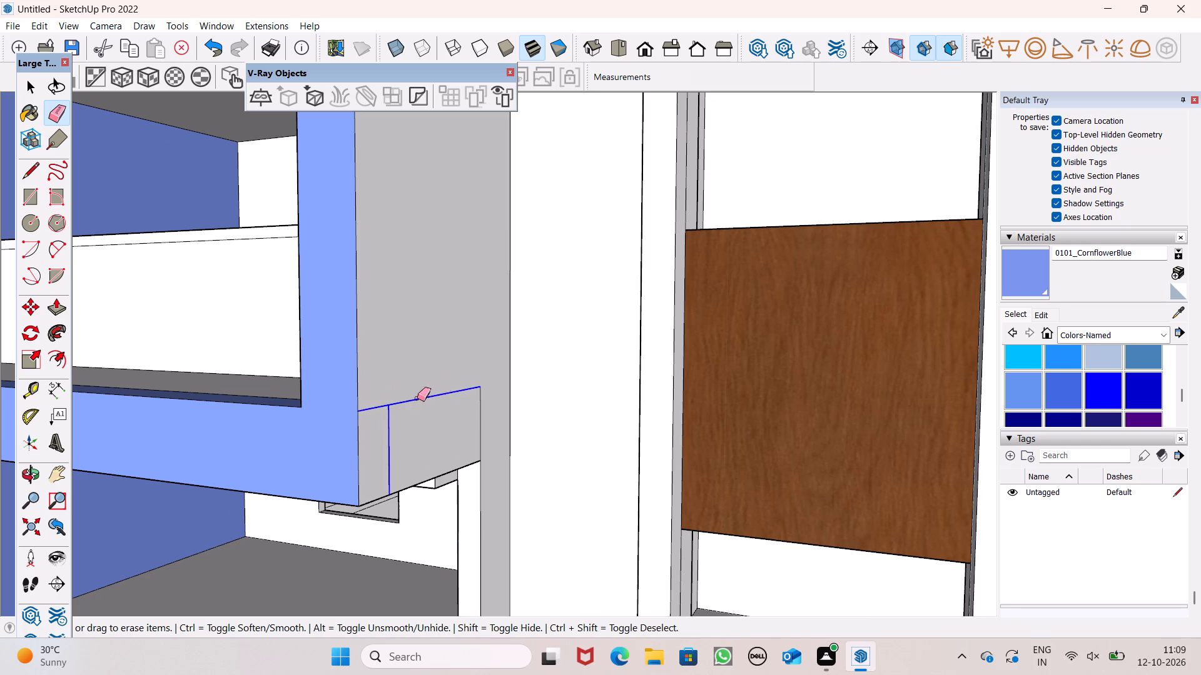
{"action": "left_click_drag", "start_coordinate": [417, 398], "coordinate": [482, 419]}
{"action": "key", "text": "space"}
Examine the balcony undersides and the whole front facade from below and from the front.
{"action": "scroll", "coordinate": [443, 387], "scroll_direction": "down", "scroll_amount": 13}
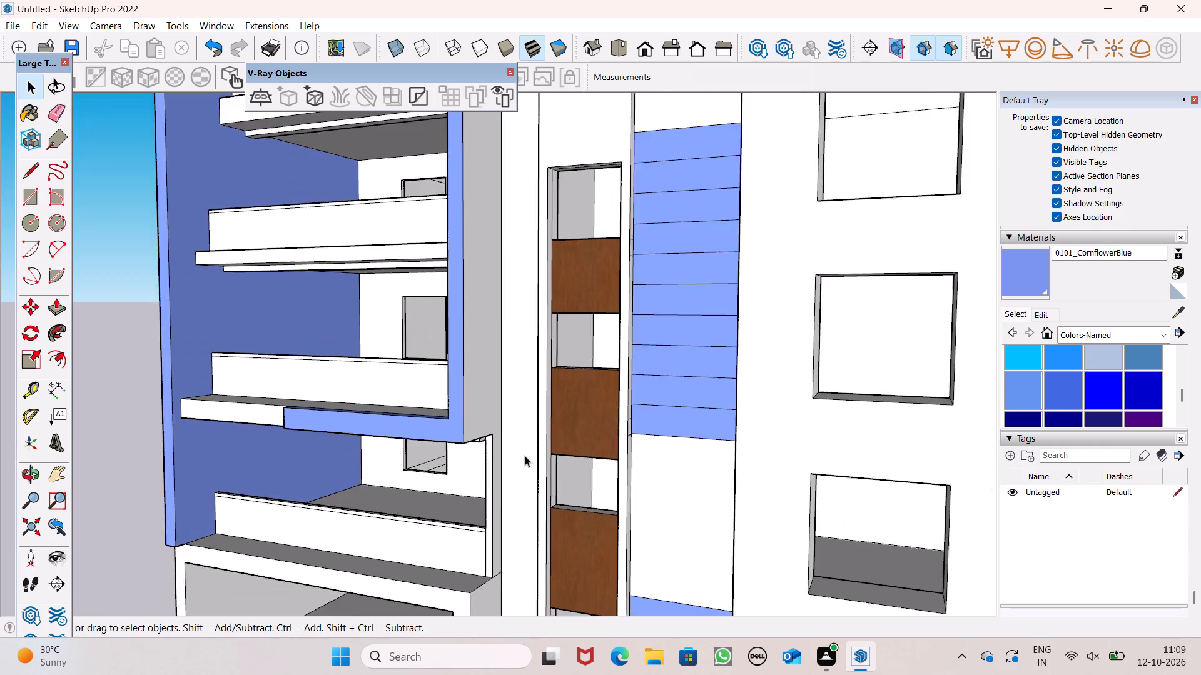
{"action": "scroll", "coordinate": [525, 461], "scroll_direction": "up", "scroll_amount": 1}
{"action": "middle_click_drag", "start_coordinate": [524, 461], "coordinate": [742, 306]}
{"action": "scroll", "coordinate": [664, 331], "scroll_direction": "down", "scroll_amount": 3}
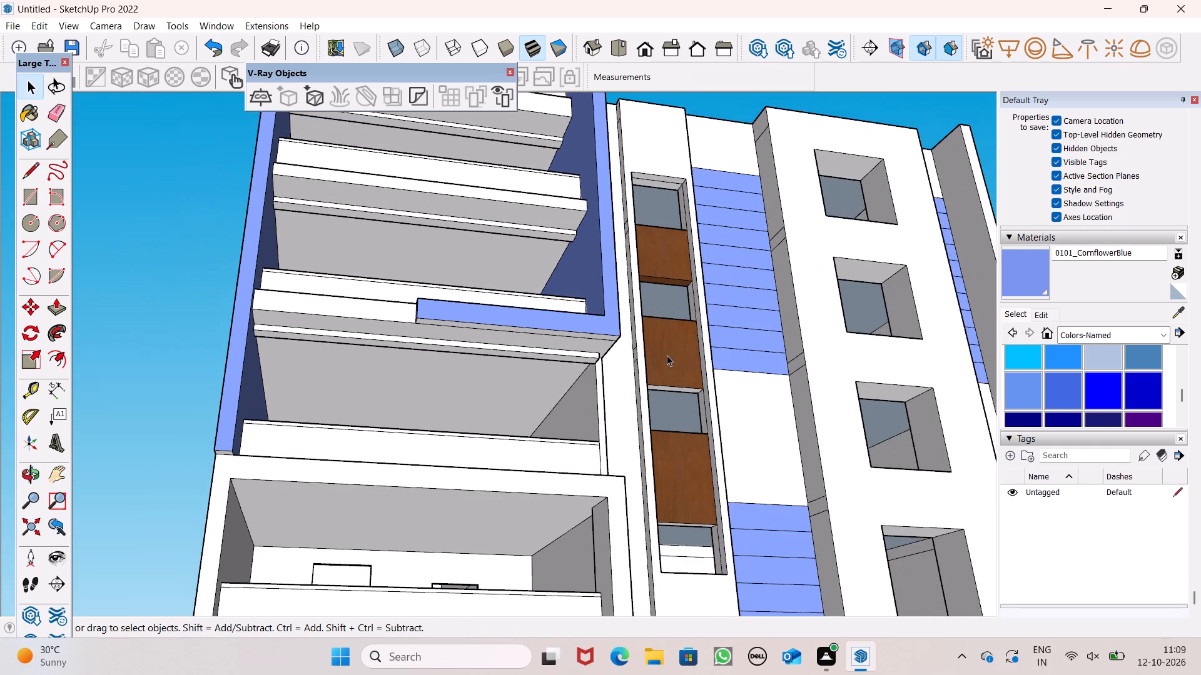
{"action": "scroll", "coordinate": [660, 350], "scroll_direction": "down", "scroll_amount": 6}
{"action": "middle_click_drag", "start_coordinate": [641, 392], "coordinate": [582, 569]}
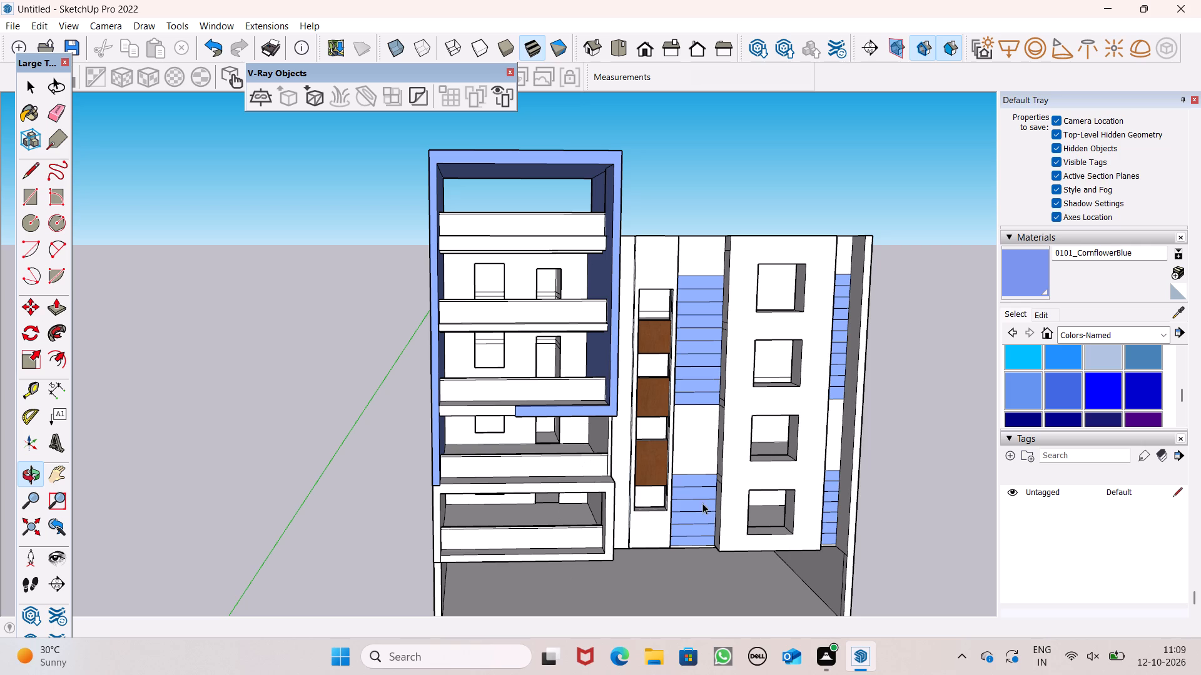
{"action": "middle_click_drag", "start_coordinate": [624, 531], "coordinate": [500, 558]}
{"action": "middle_click_drag", "start_coordinate": [693, 557], "coordinate": [736, 515]}
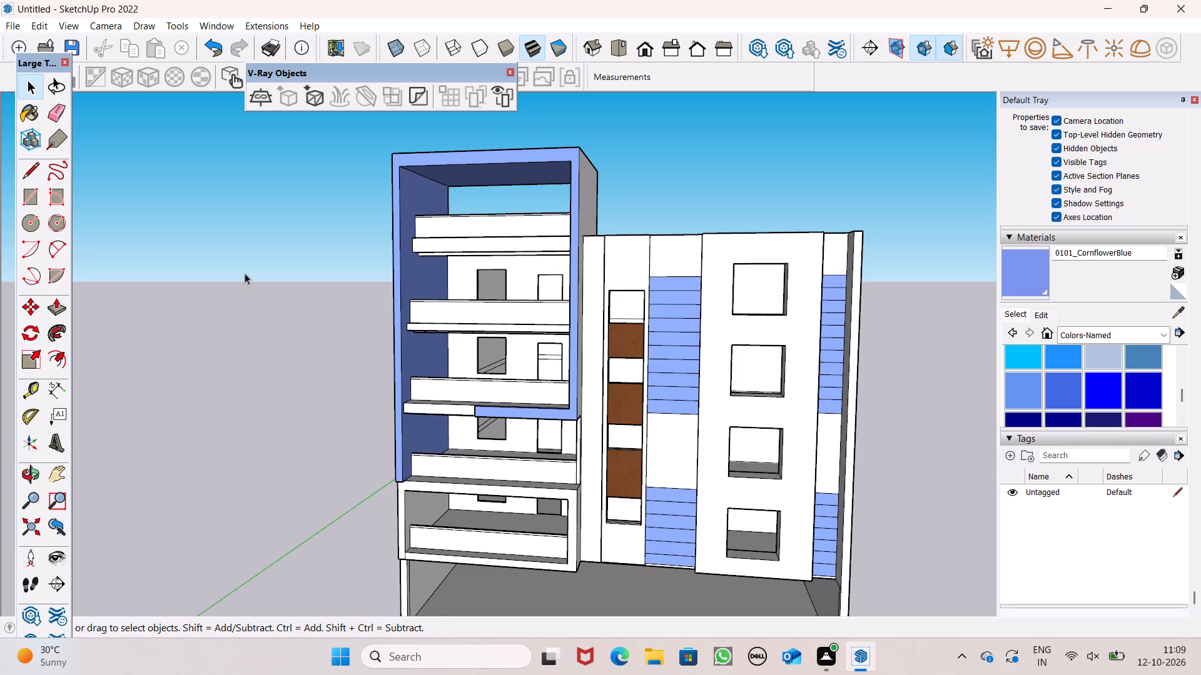
Draw a horizontal line across the full width of the projecting four-window wall panel, slightly below its top edge.
{"action": "left_click", "coordinate": [33, 171]}
{"action": "scroll", "coordinate": [905, 272], "scroll_direction": "up", "scroll_amount": 2}
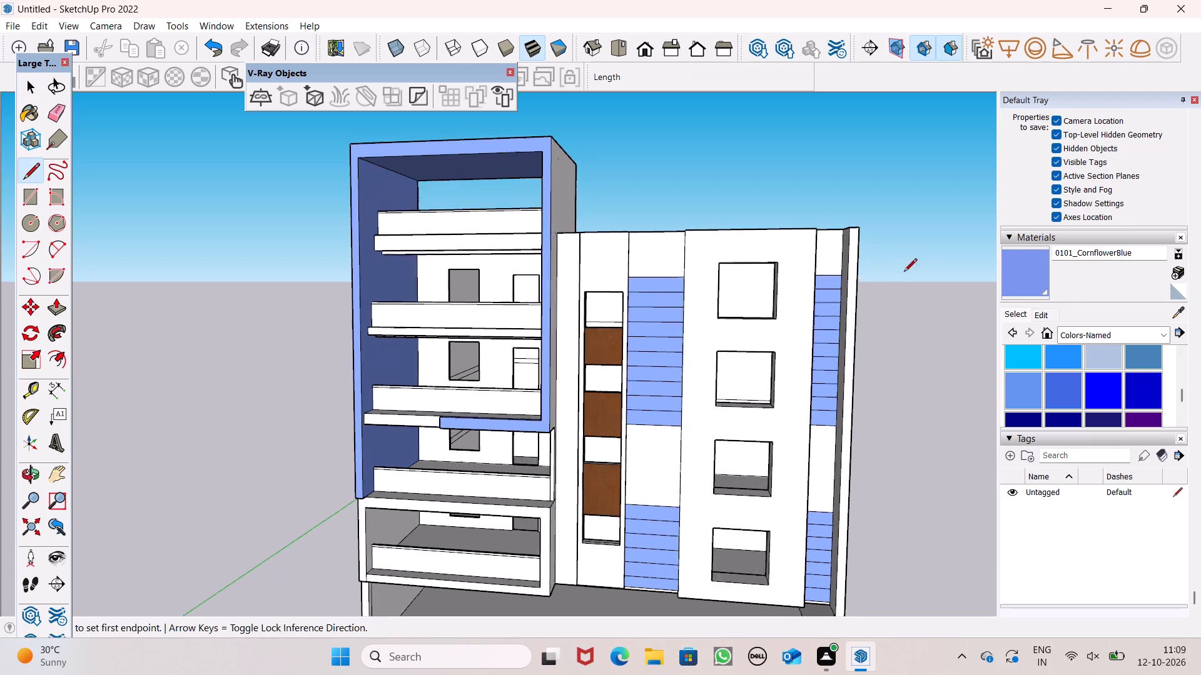
{"action": "scroll", "coordinate": [904, 272], "scroll_direction": "up", "scroll_amount": 4}
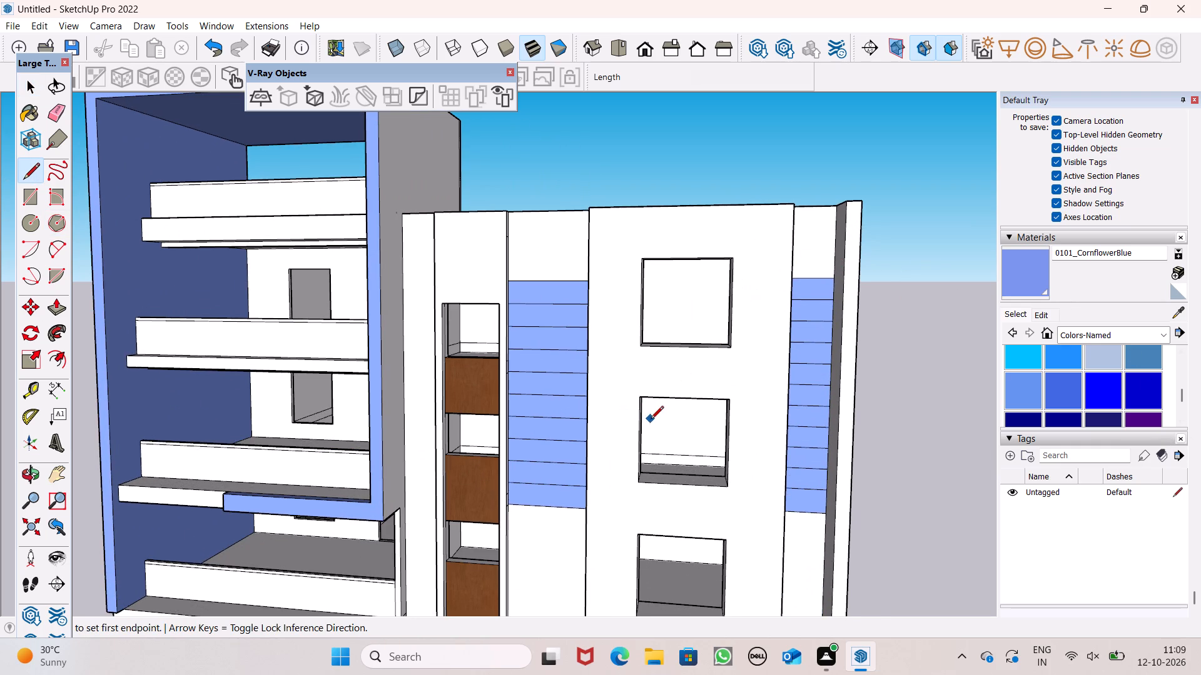
{"action": "scroll", "coordinate": [650, 425], "scroll_direction": "up", "scroll_amount": 1}
{"action": "middle_click_drag", "start_coordinate": [650, 425], "coordinate": [655, 475]}
{"action": "scroll", "coordinate": [659, 358], "scroll_direction": "up", "scroll_amount": 4}
{"action": "scroll", "coordinate": [555, 276], "scroll_direction": "down", "scroll_amount": 2}
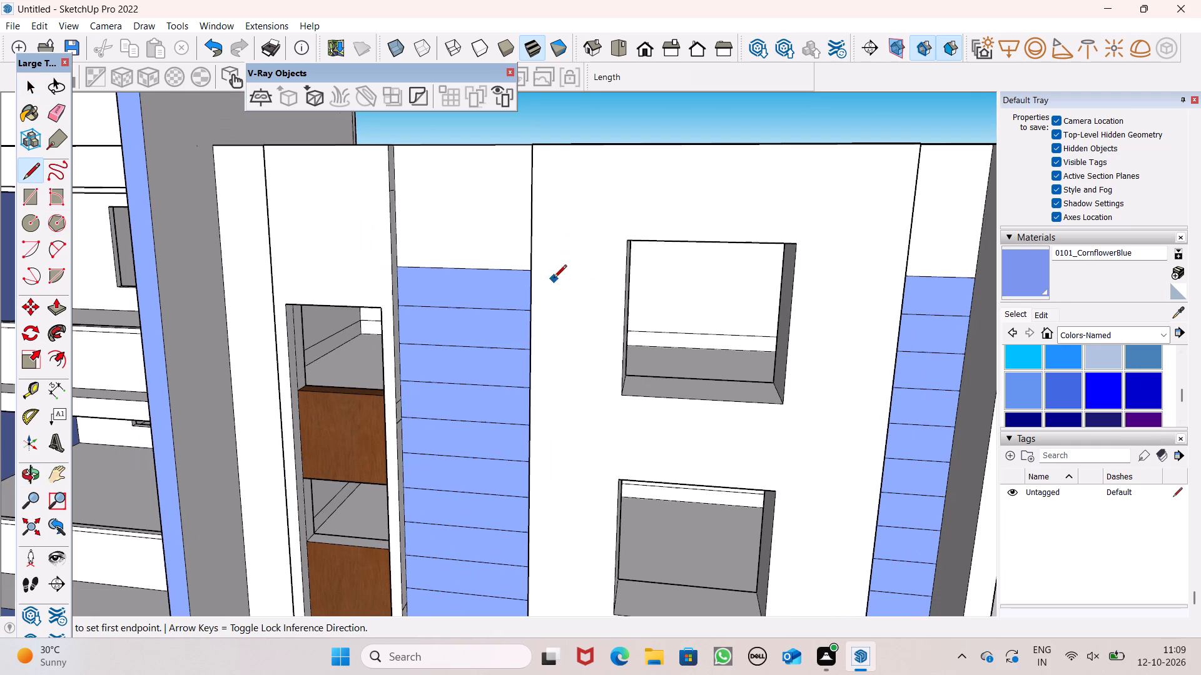
{"action": "scroll", "coordinate": [542, 206], "scroll_direction": "up", "scroll_amount": 3}
{"action": "left_click", "coordinate": [532, 176]}
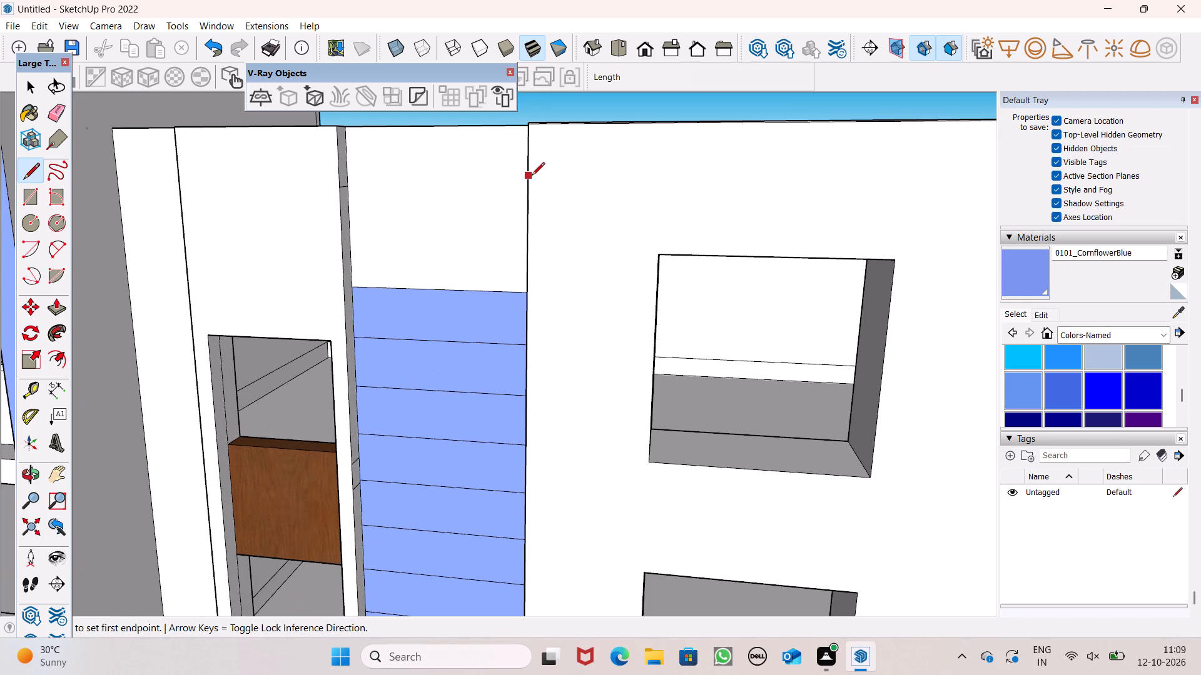
{"action": "scroll", "coordinate": [569, 182], "scroll_direction": "down", "scroll_amount": 2}
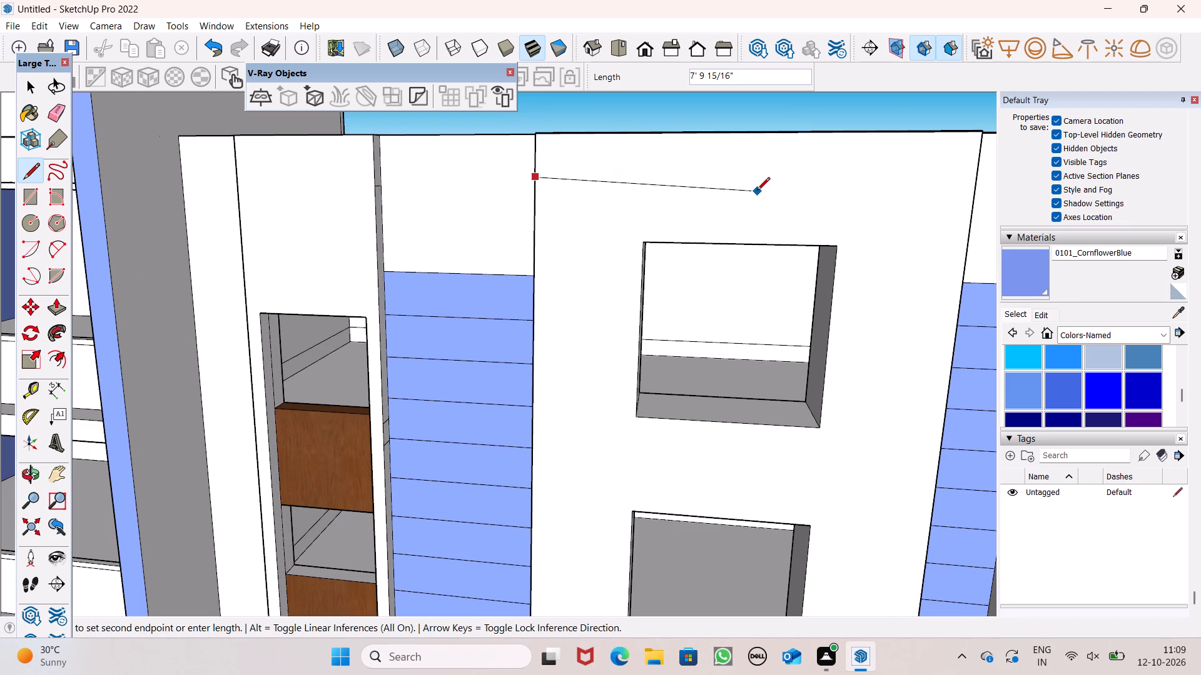
{"action": "scroll", "coordinate": [757, 191], "scroll_direction": "down", "scroll_amount": 2}
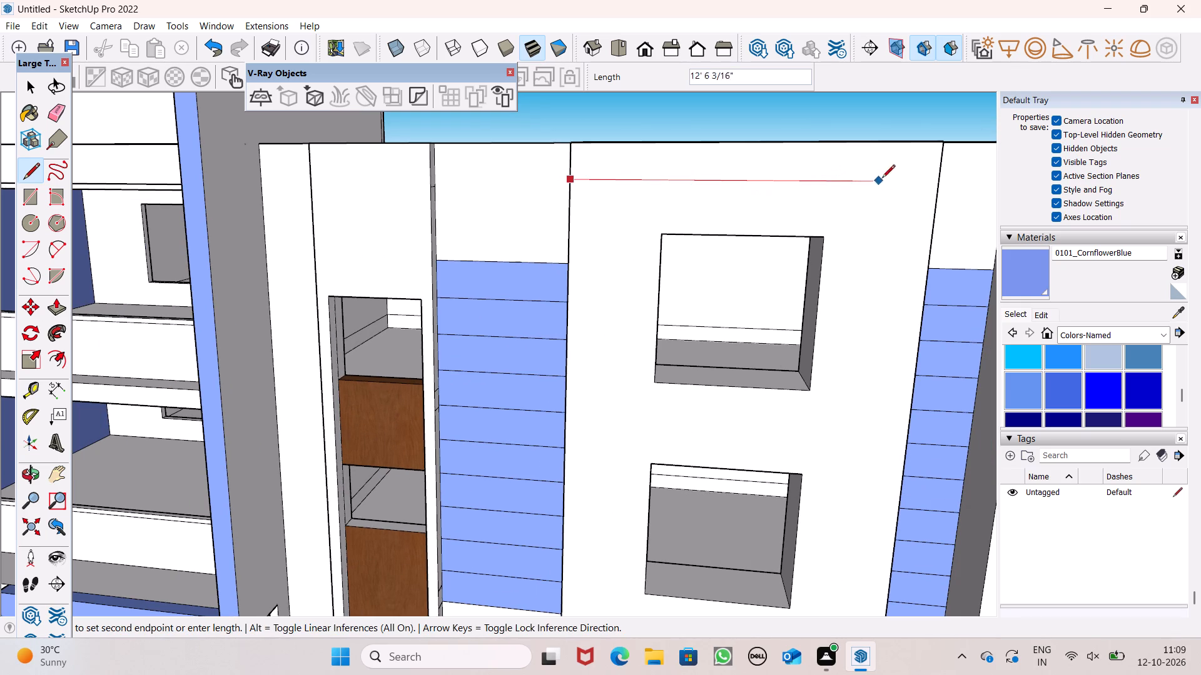
{"action": "left_click", "coordinate": [939, 184]}
{"action": "key", "text": "space"}
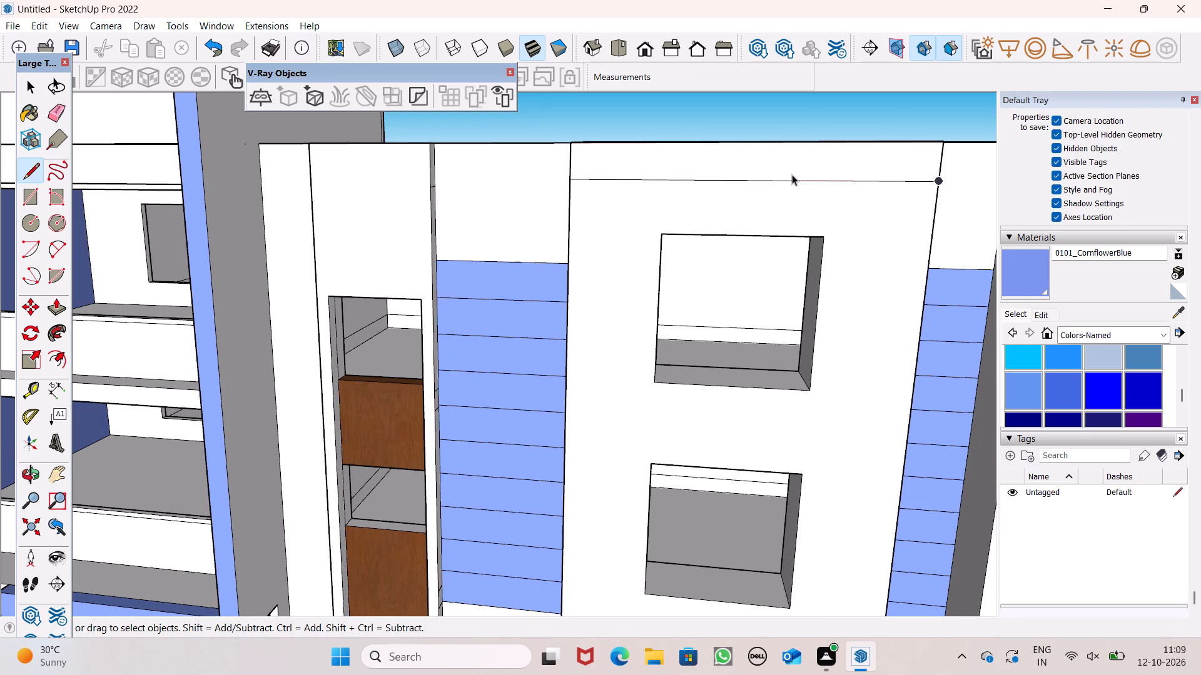
Copy the horizontal line near the top of the projecting wall panel straight down to just above the top window.
{"action": "left_click", "coordinate": [783, 179]}
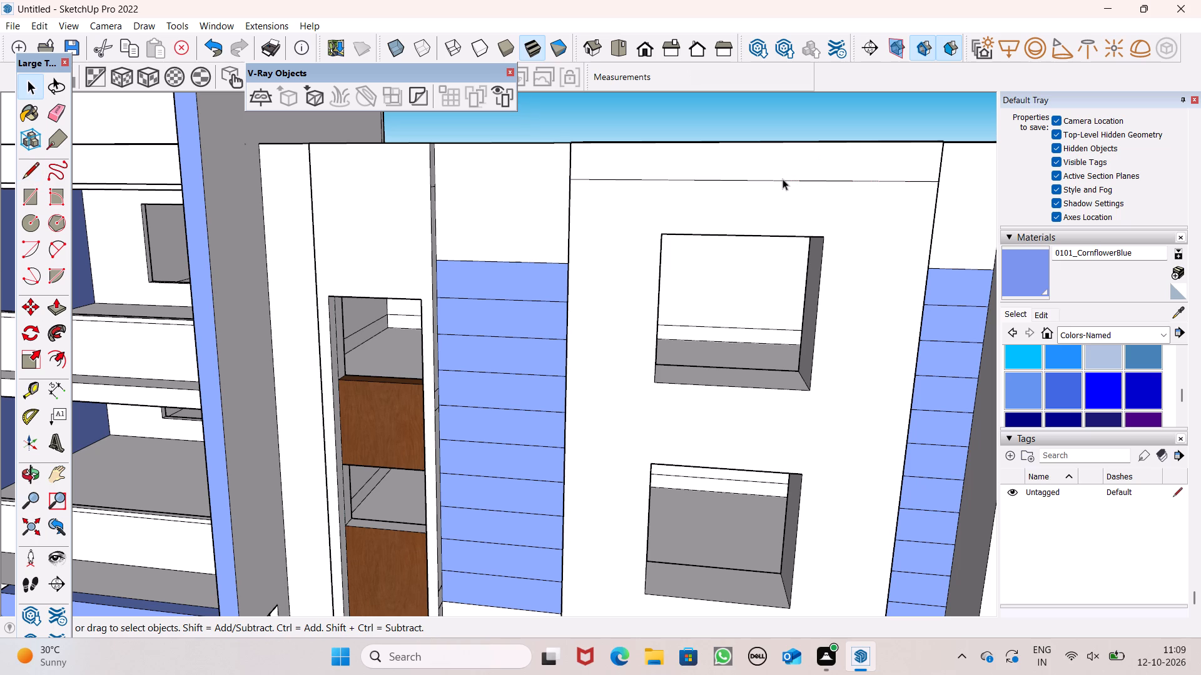
{"action": "key", "text": "m"}
{"action": "key", "text": "Return"}
{"action": "left_click_drag", "start_coordinate": [783, 182], "coordinate": [783, 188]}
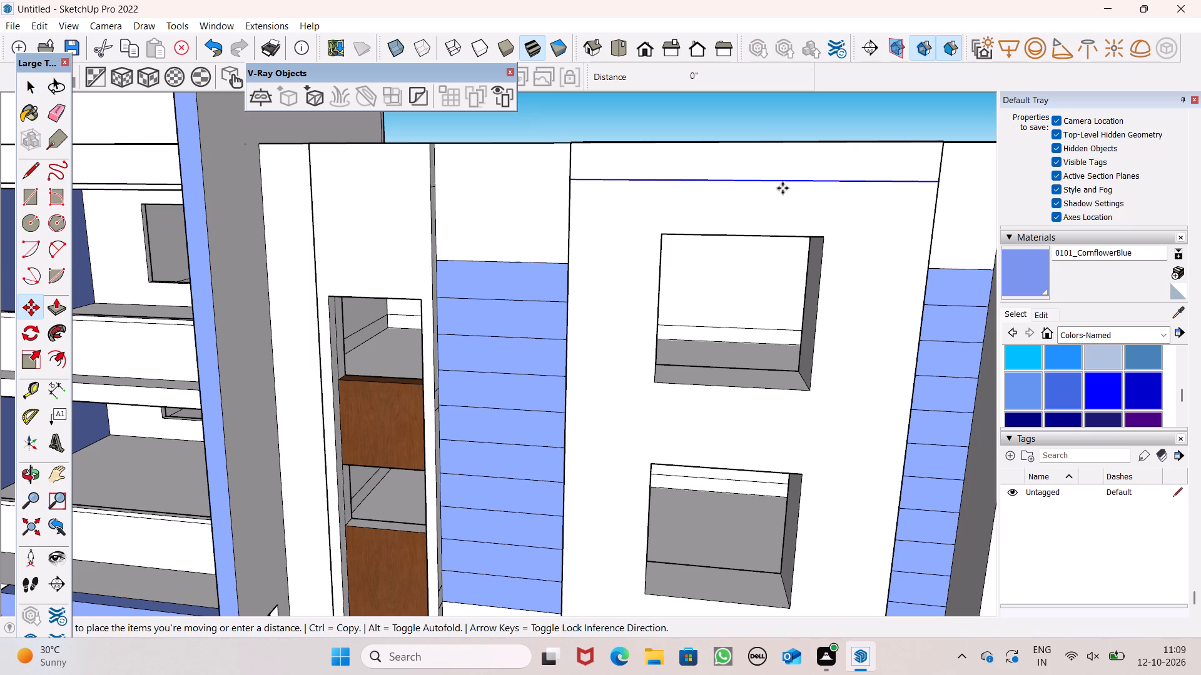
{"action": "left_click_drag", "start_coordinate": [783, 188], "coordinate": [786, 220]}
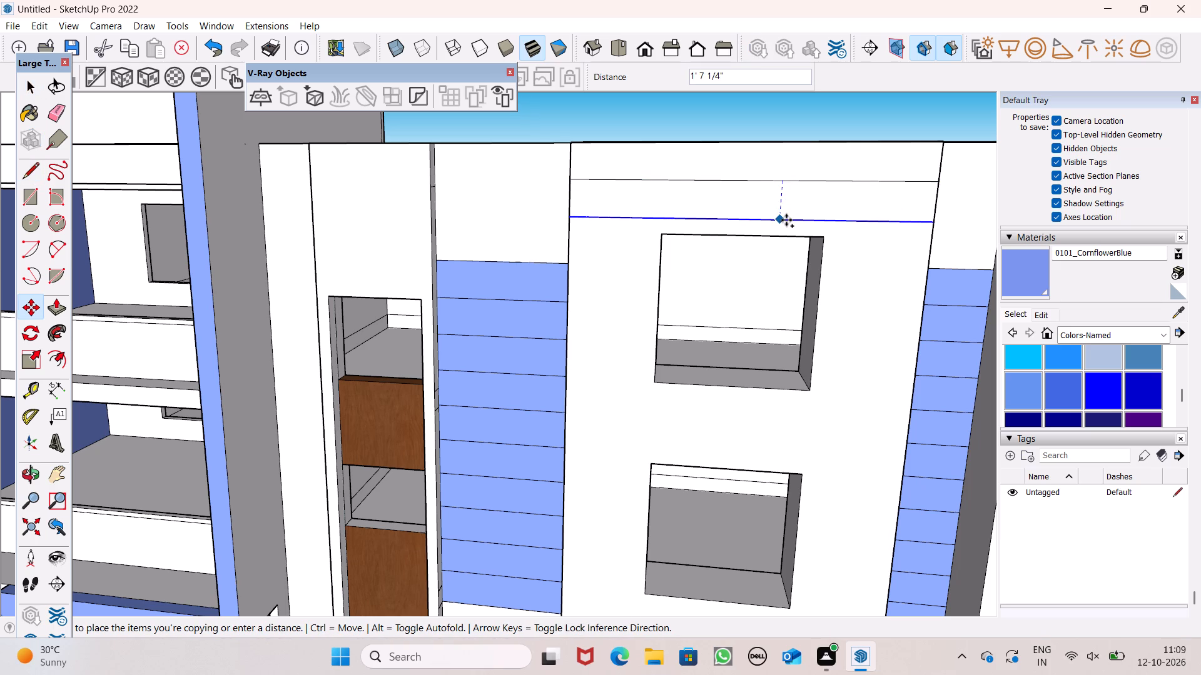
{"action": "left_click_drag", "start_coordinate": [786, 220], "coordinate": [786, 216]}
{"action": "left_click", "coordinate": [786, 216]}
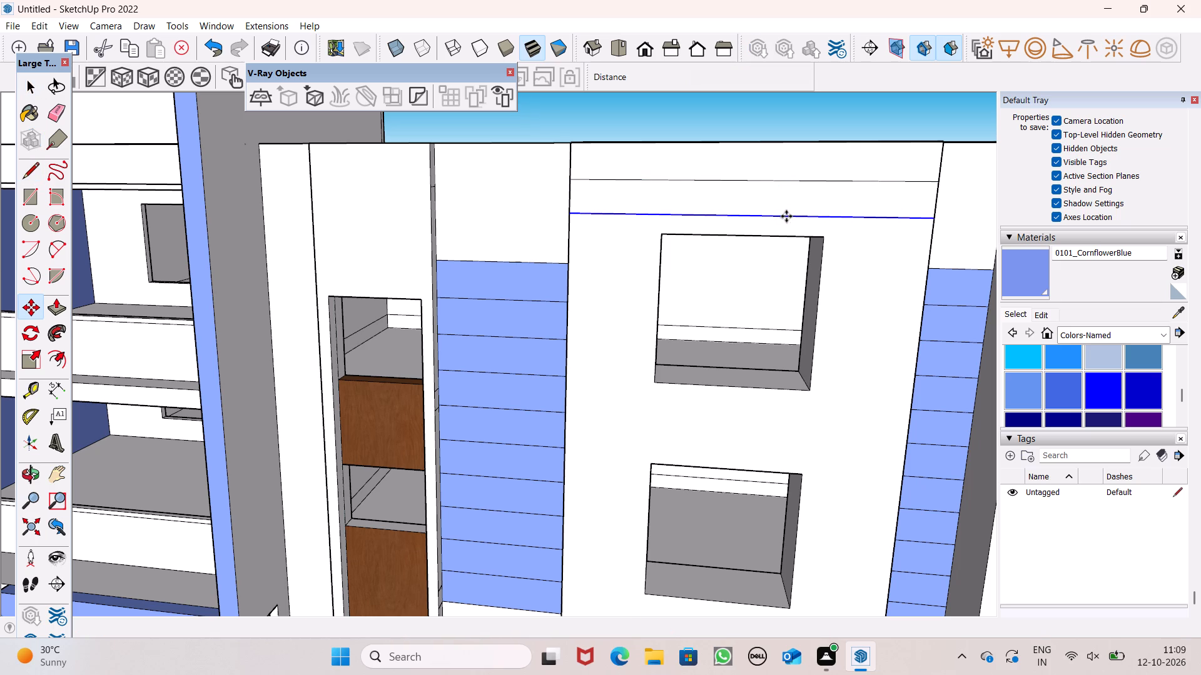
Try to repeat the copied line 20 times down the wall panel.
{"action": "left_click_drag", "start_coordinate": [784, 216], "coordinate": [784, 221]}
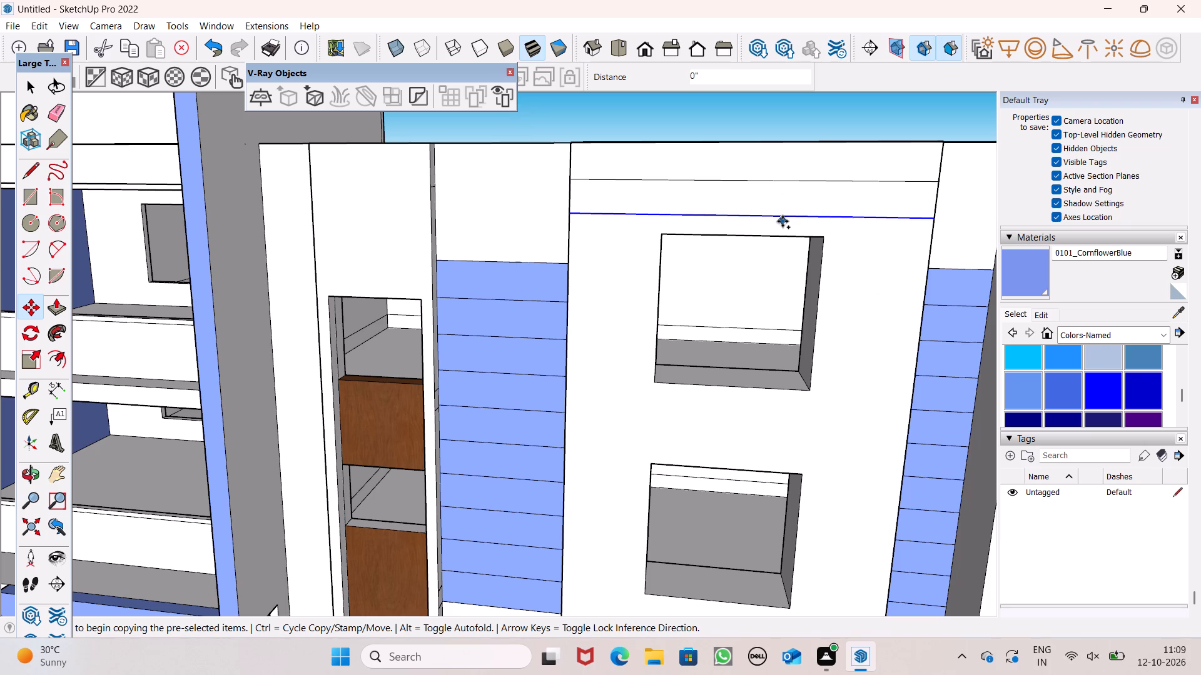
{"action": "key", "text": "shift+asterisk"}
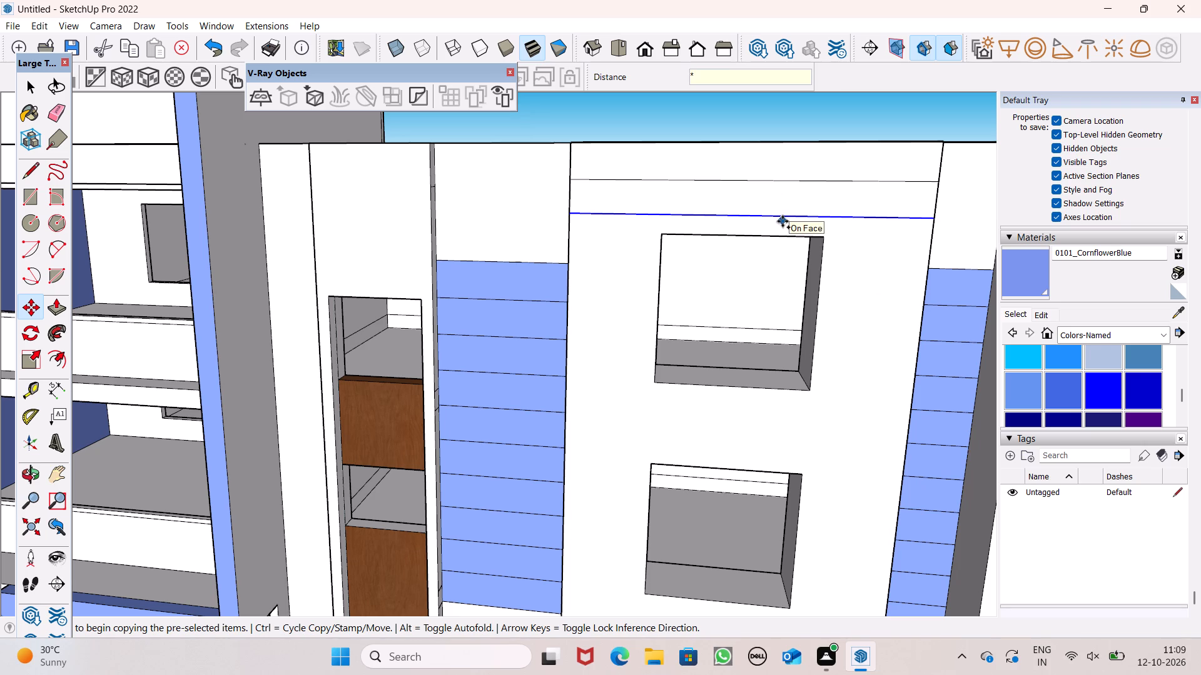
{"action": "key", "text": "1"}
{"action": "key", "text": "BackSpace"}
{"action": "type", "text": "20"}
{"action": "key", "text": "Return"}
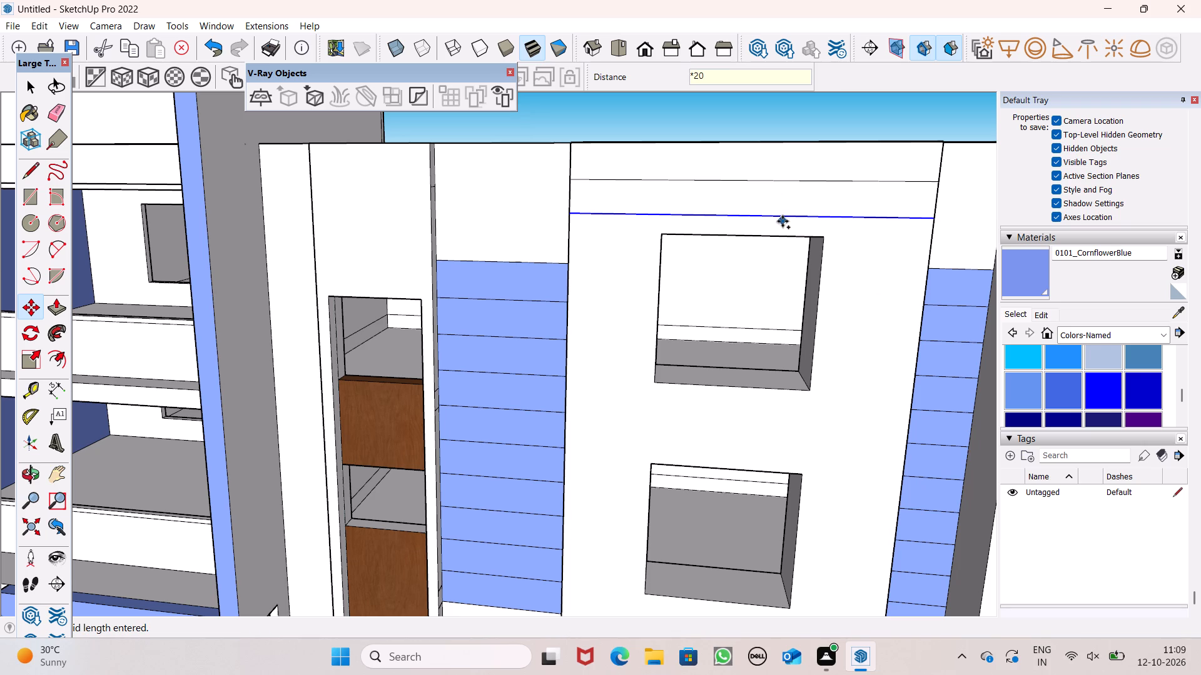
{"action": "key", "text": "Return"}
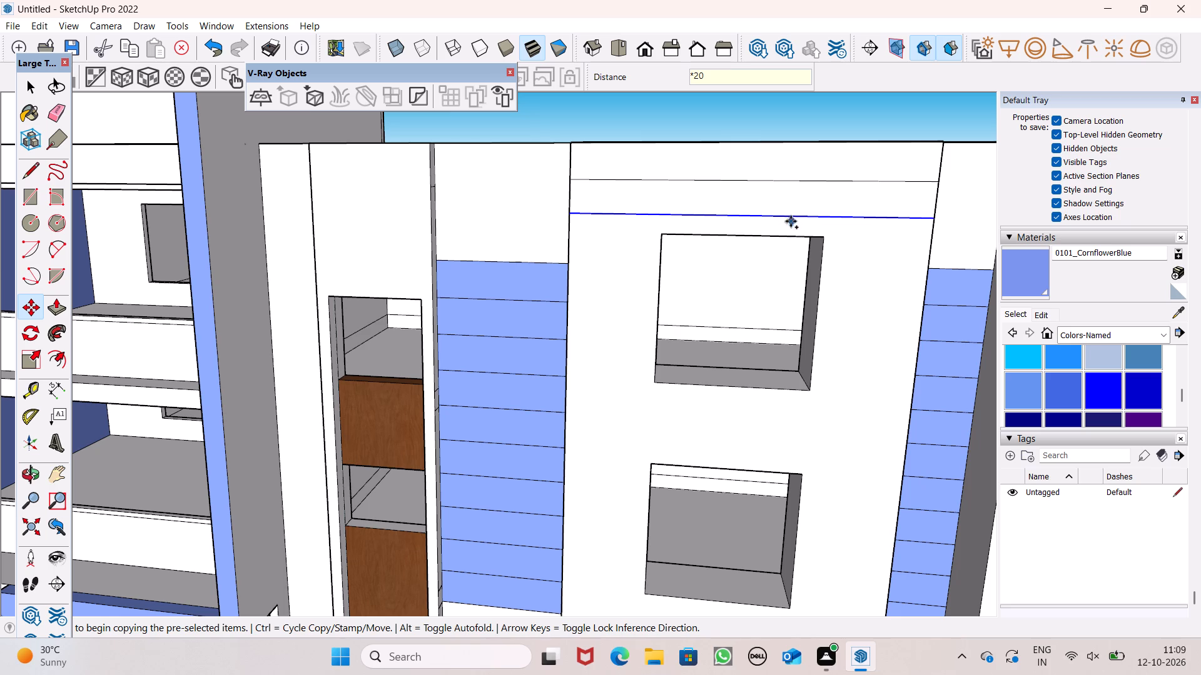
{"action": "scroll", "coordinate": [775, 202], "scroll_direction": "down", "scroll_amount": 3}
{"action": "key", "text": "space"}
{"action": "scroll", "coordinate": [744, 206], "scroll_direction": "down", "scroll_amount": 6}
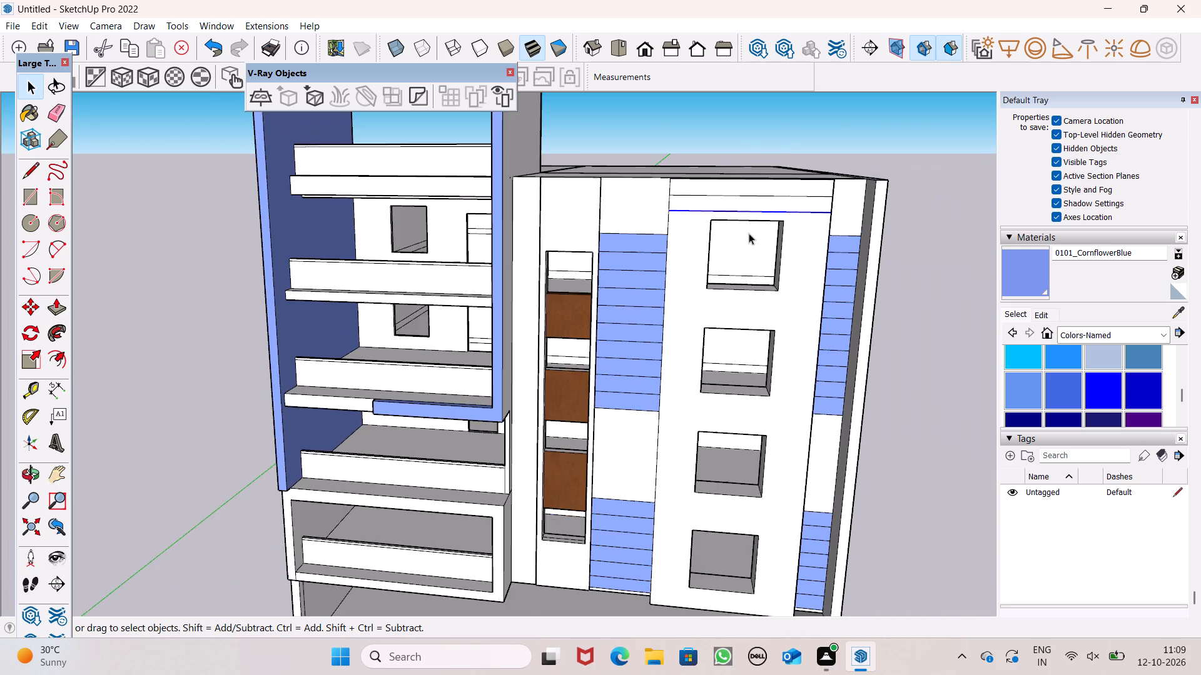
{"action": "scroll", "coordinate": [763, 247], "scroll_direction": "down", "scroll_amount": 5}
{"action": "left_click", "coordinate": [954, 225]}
Close the panel's upper three window openings with faces by redrawing part of each opening's top edge.
{"action": "scroll", "coordinate": [773, 229], "scroll_direction": "up", "scroll_amount": 7}
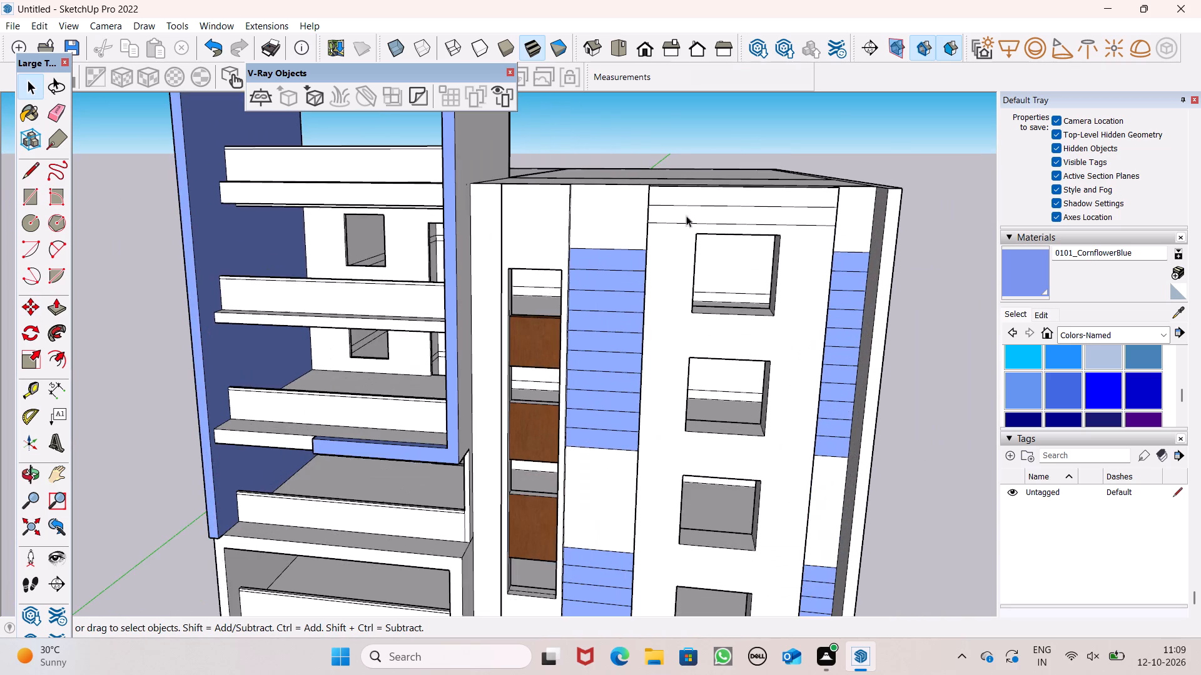
{"action": "scroll", "coordinate": [688, 247], "scroll_direction": "up", "scroll_amount": 6}
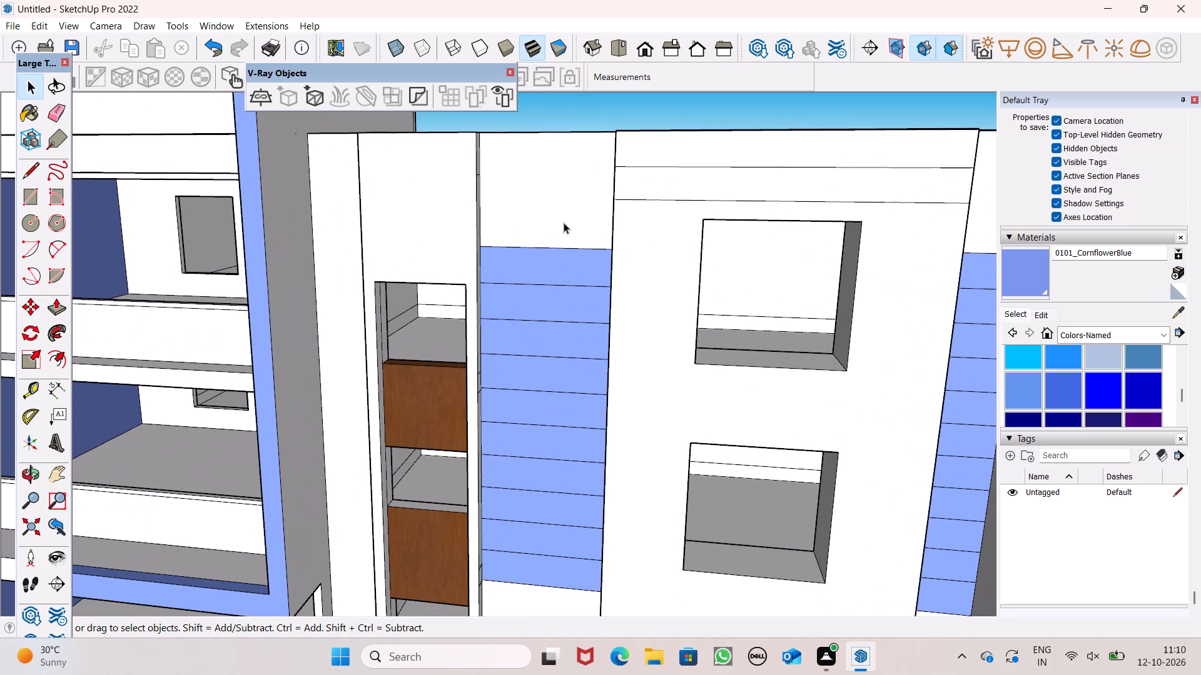
{"action": "scroll", "coordinate": [808, 373], "scroll_direction": "down", "scroll_amount": 1}
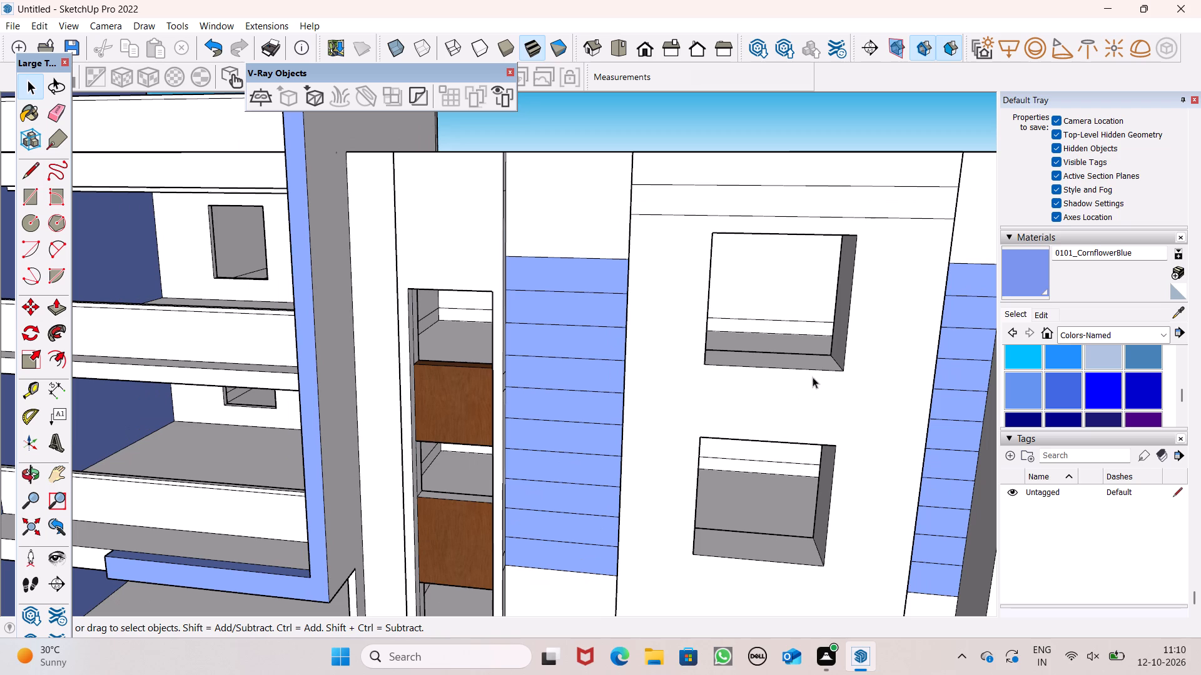
{"action": "scroll", "coordinate": [714, 329], "scroll_direction": "down", "scroll_amount": 2}
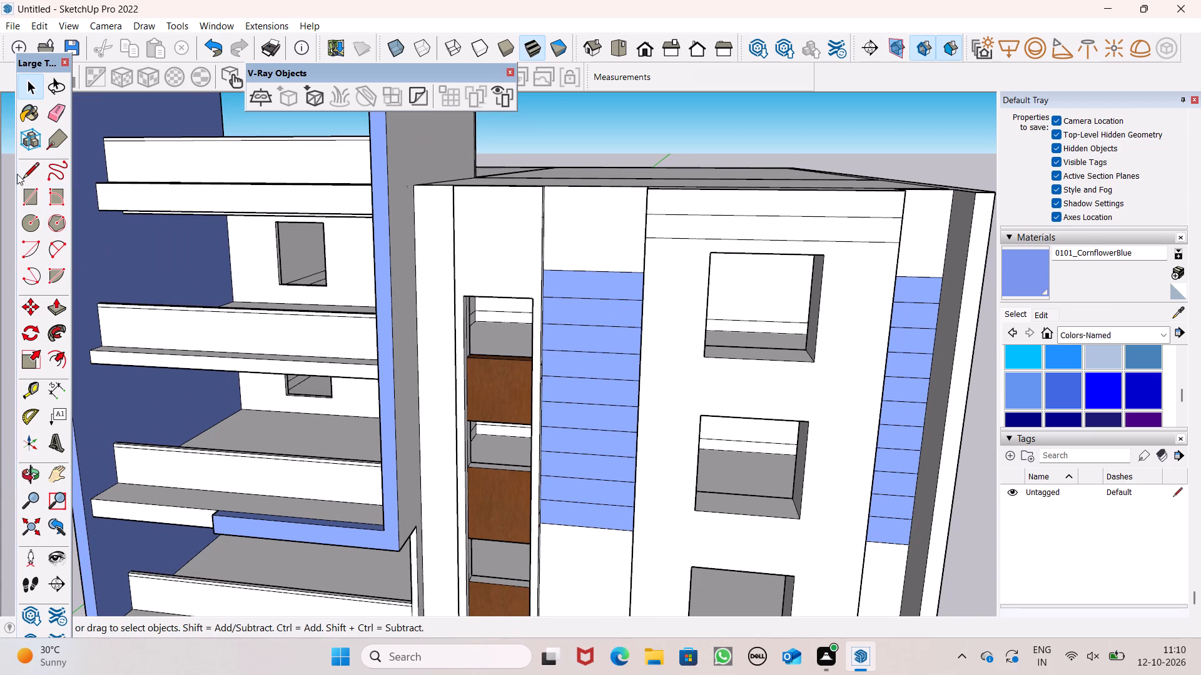
{"action": "left_click", "coordinate": [26, 169]}
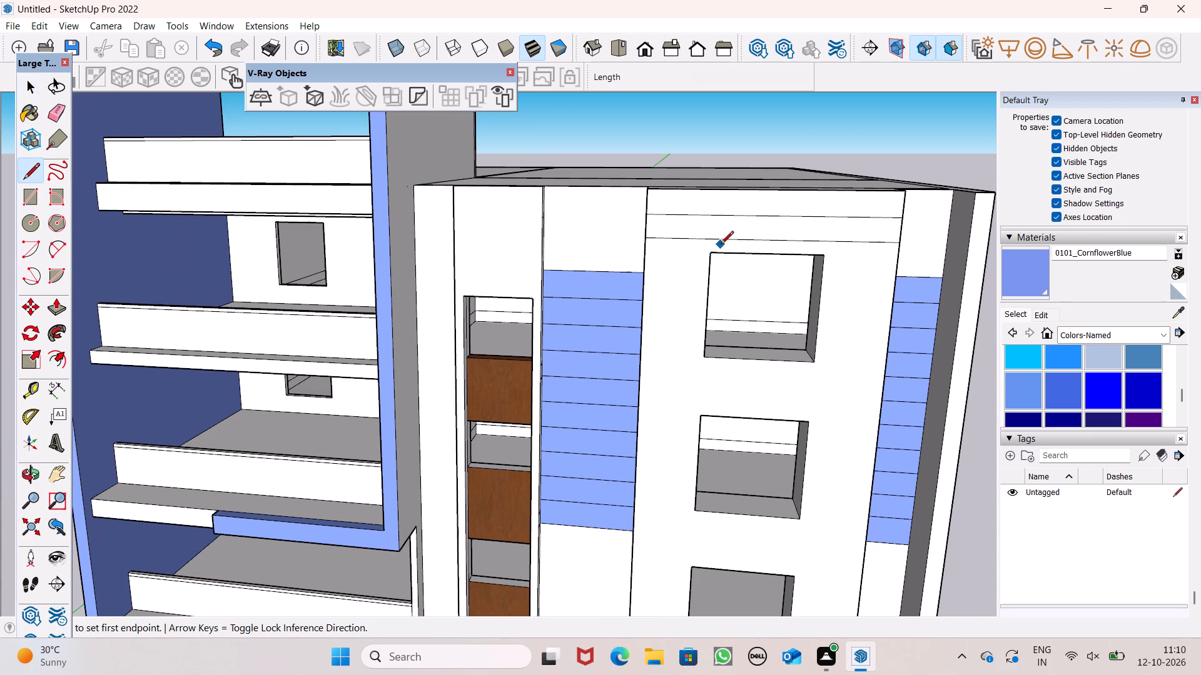
{"action": "left_click", "coordinate": [709, 251]}
{"action": "left_click", "coordinate": [723, 251]}
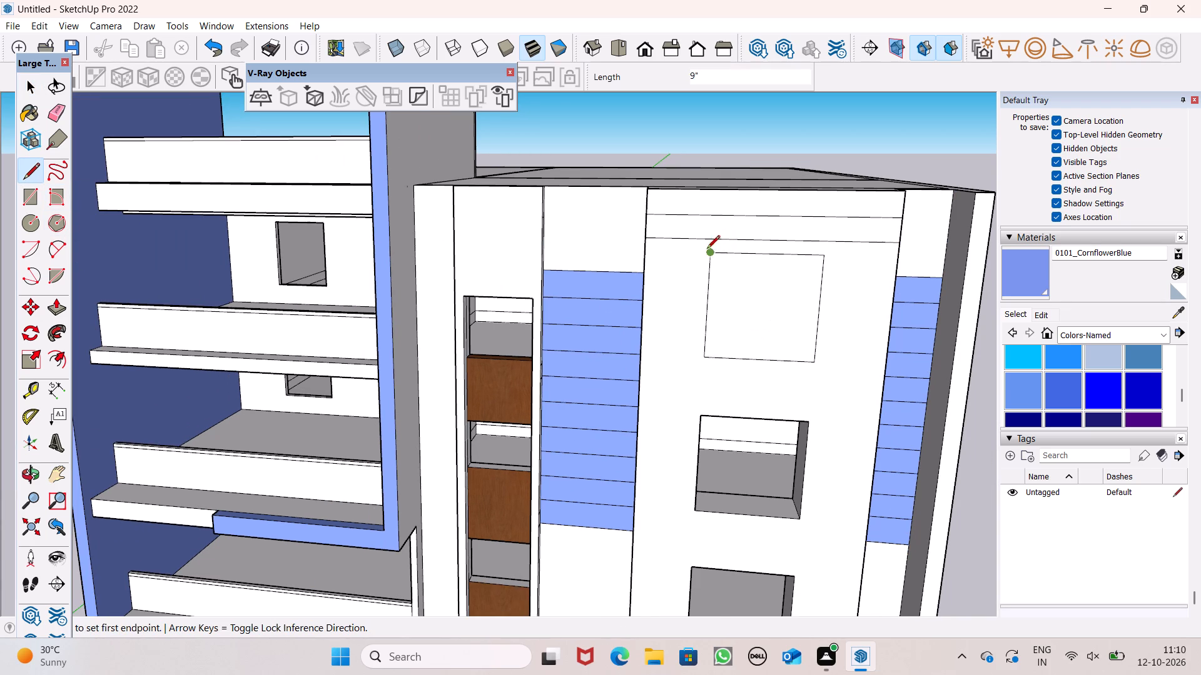
{"action": "scroll", "coordinate": [707, 249], "scroll_direction": "down", "scroll_amount": 3}
{"action": "scroll", "coordinate": [767, 465], "scroll_direction": "up", "scroll_amount": 6}
{"action": "left_click", "coordinate": [651, 317]}
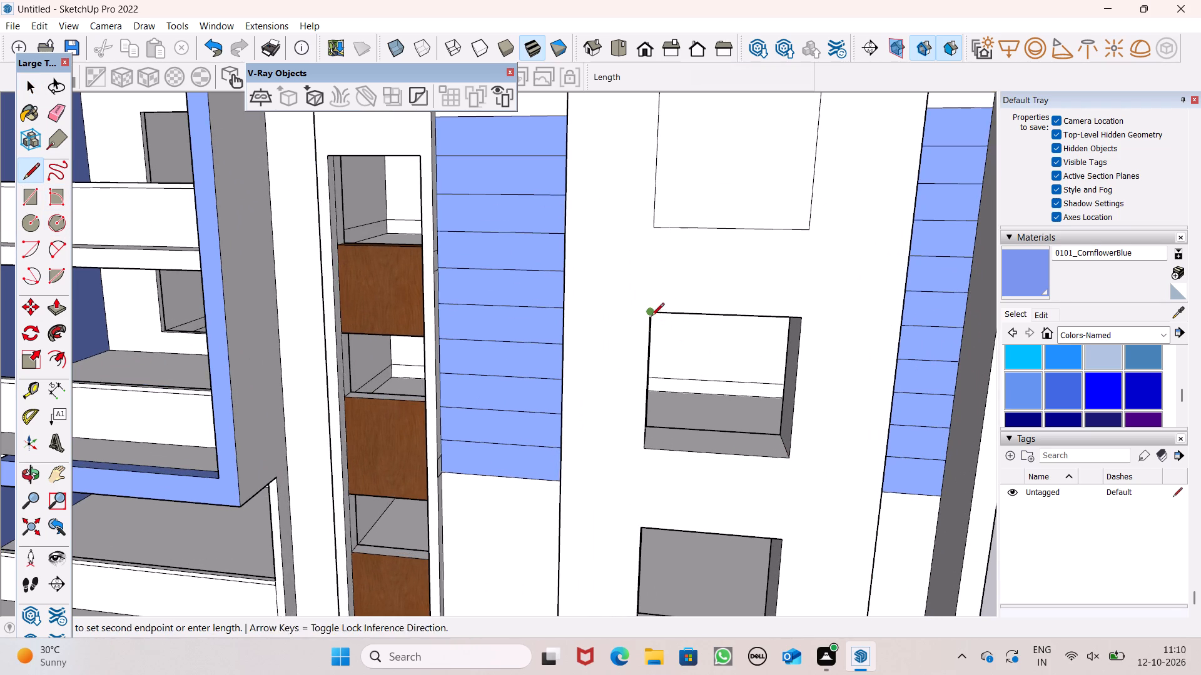
{"action": "left_click", "coordinate": [666, 317]}
{"action": "scroll", "coordinate": [667, 308], "scroll_direction": "down", "scroll_amount": 4}
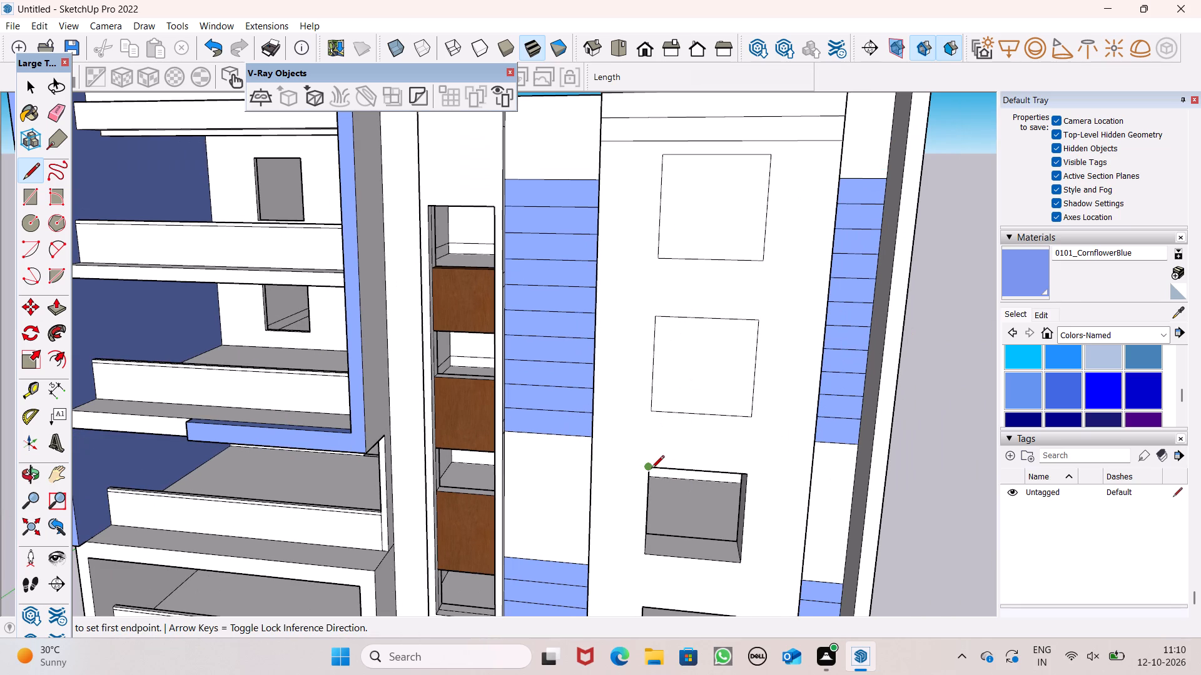
{"action": "left_click_drag", "start_coordinate": [651, 469], "coordinate": [657, 469]}
{"action": "left_click", "coordinate": [675, 467]}
{"action": "key", "text": "space"}
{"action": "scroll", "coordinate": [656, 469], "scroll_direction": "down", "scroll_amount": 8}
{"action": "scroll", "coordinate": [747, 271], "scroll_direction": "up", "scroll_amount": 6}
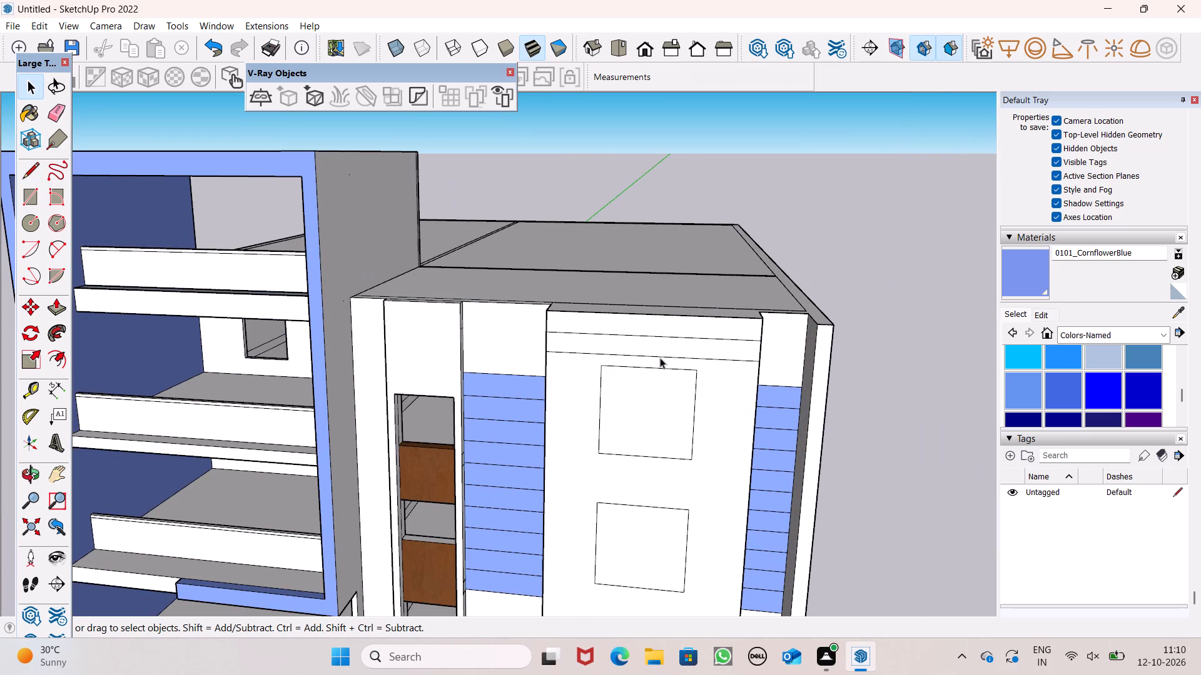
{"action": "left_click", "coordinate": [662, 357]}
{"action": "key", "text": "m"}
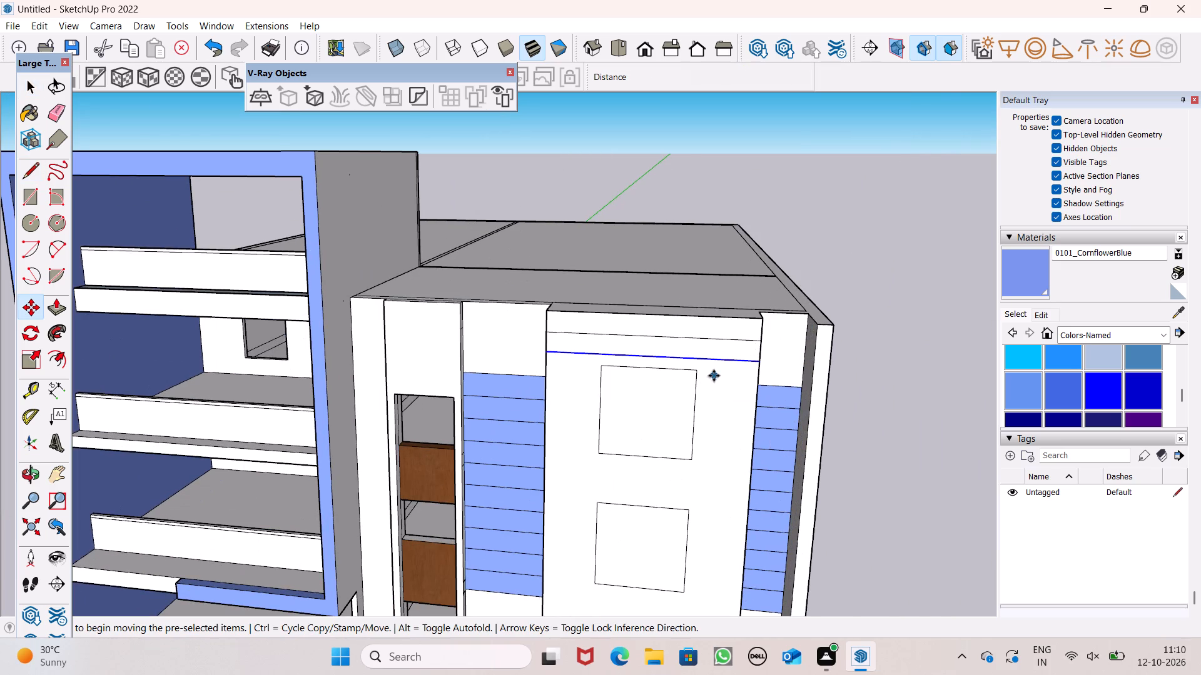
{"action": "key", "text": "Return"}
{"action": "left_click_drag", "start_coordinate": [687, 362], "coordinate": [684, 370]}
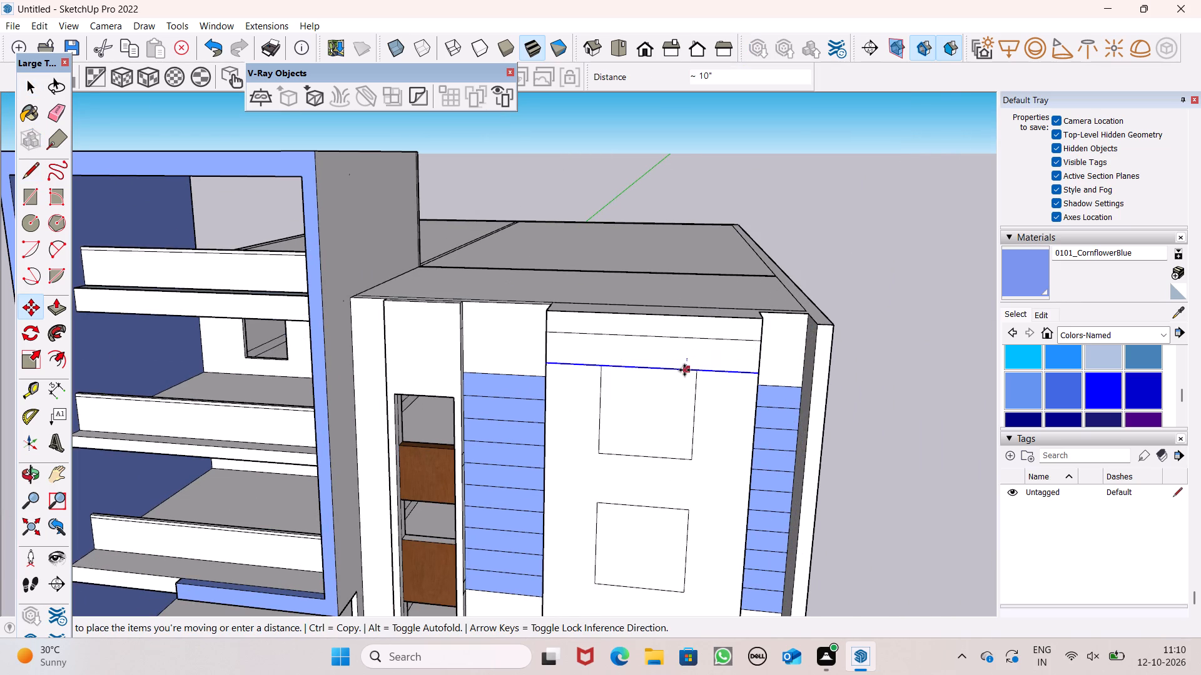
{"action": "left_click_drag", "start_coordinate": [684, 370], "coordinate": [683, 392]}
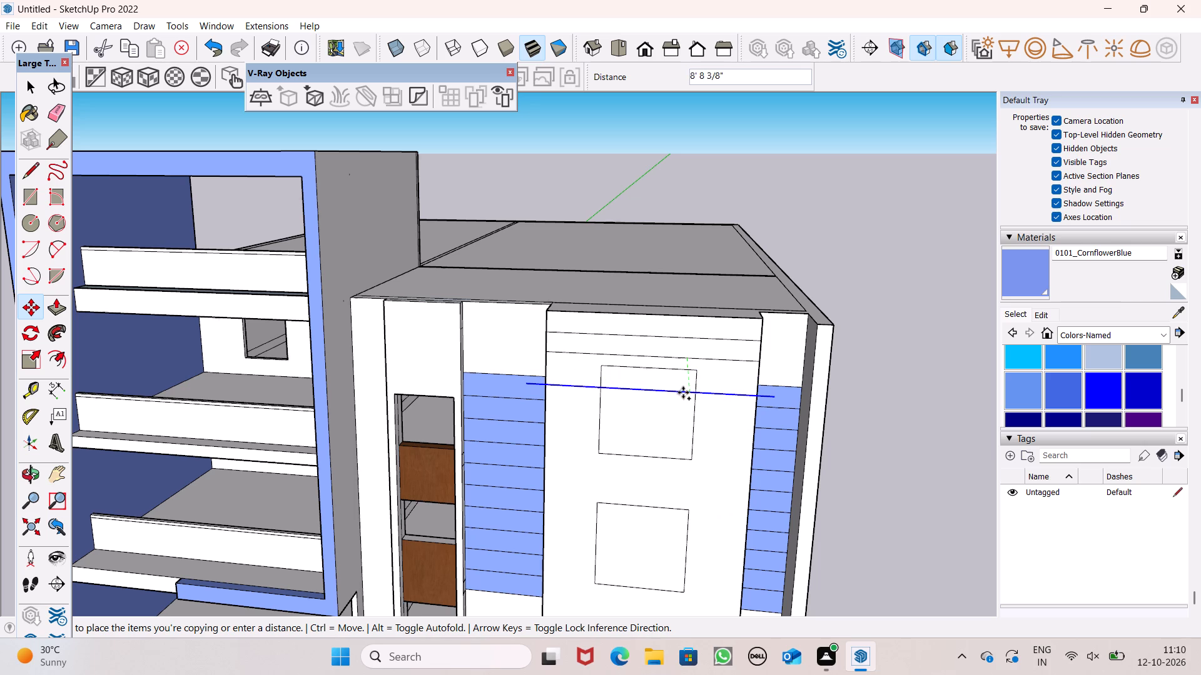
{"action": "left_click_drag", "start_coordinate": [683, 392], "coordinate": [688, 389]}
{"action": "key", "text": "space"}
Copy the second horizontal line of the wall panel down about 1 ft 6 in and repeat the copy 20 times.
{"action": "scroll", "coordinate": [659, 362], "scroll_direction": "down", "scroll_amount": 3}
{"action": "scroll", "coordinate": [662, 384], "scroll_direction": "up", "scroll_amount": 1}
{"action": "middle_click_drag", "start_coordinate": [662, 384], "coordinate": [663, 385]}
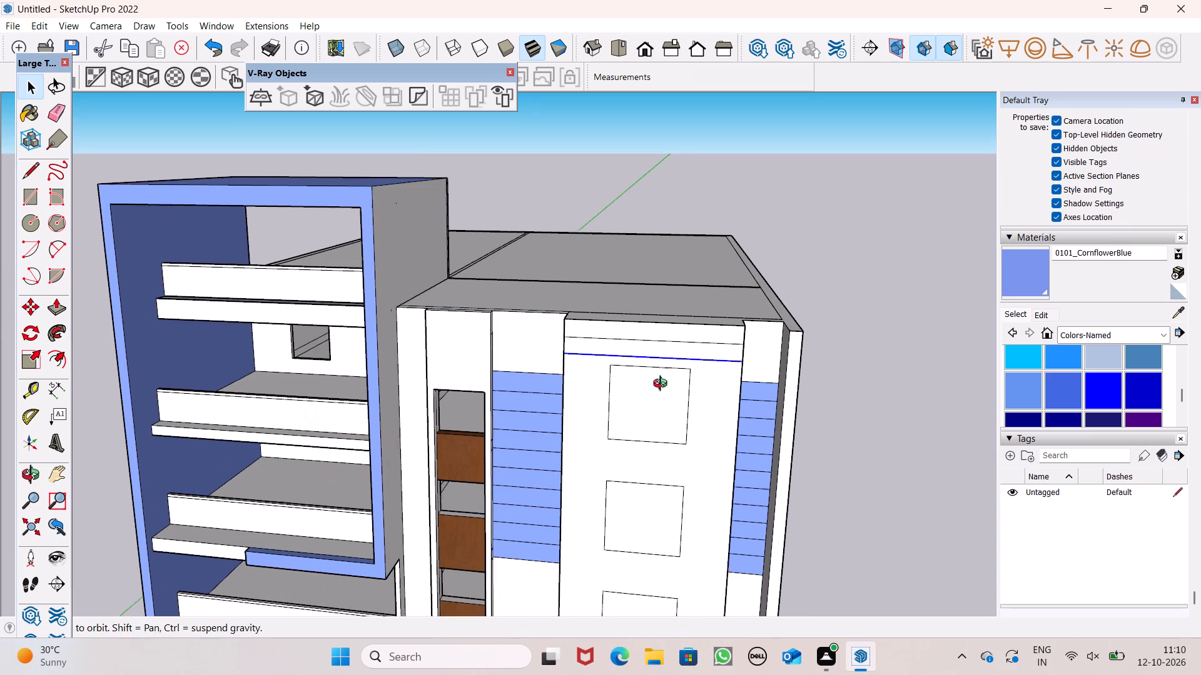
{"action": "middle_click_drag", "start_coordinate": [663, 385], "coordinate": [676, 315]}
{"action": "scroll", "coordinate": [658, 329], "scroll_direction": "up", "scroll_amount": 6}
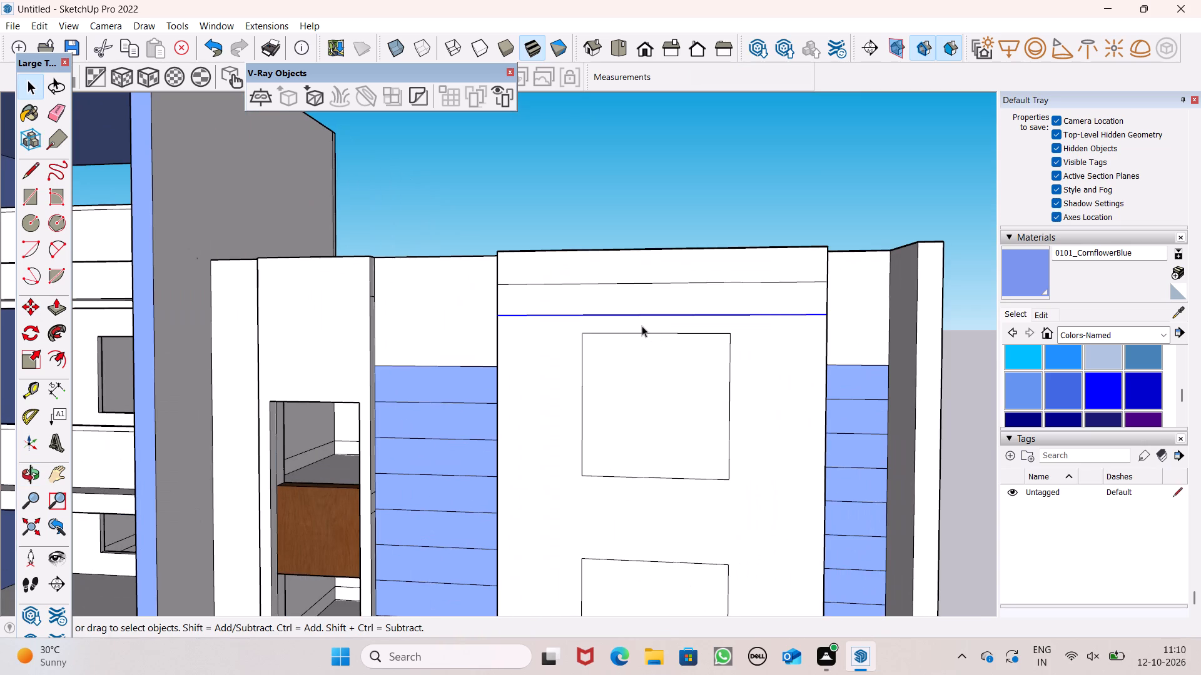
{"action": "key", "text": "m"}
{"action": "key", "text": "Return"}
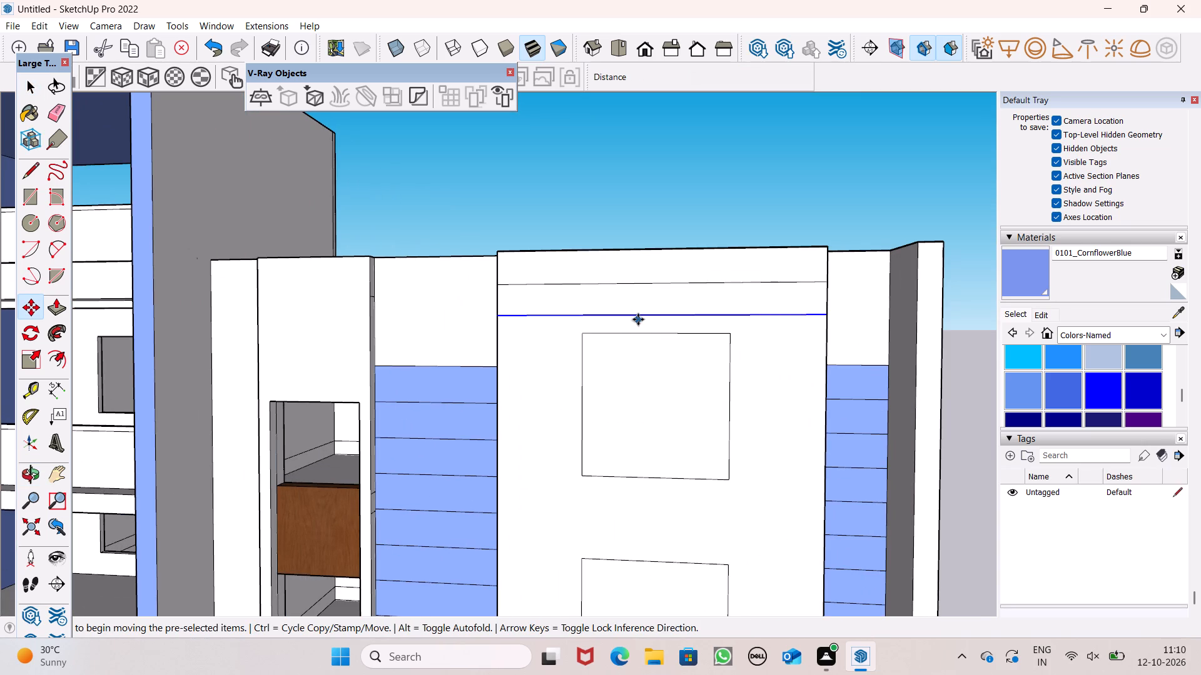
{"action": "left_click_drag", "start_coordinate": [638, 319], "coordinate": [639, 351]}
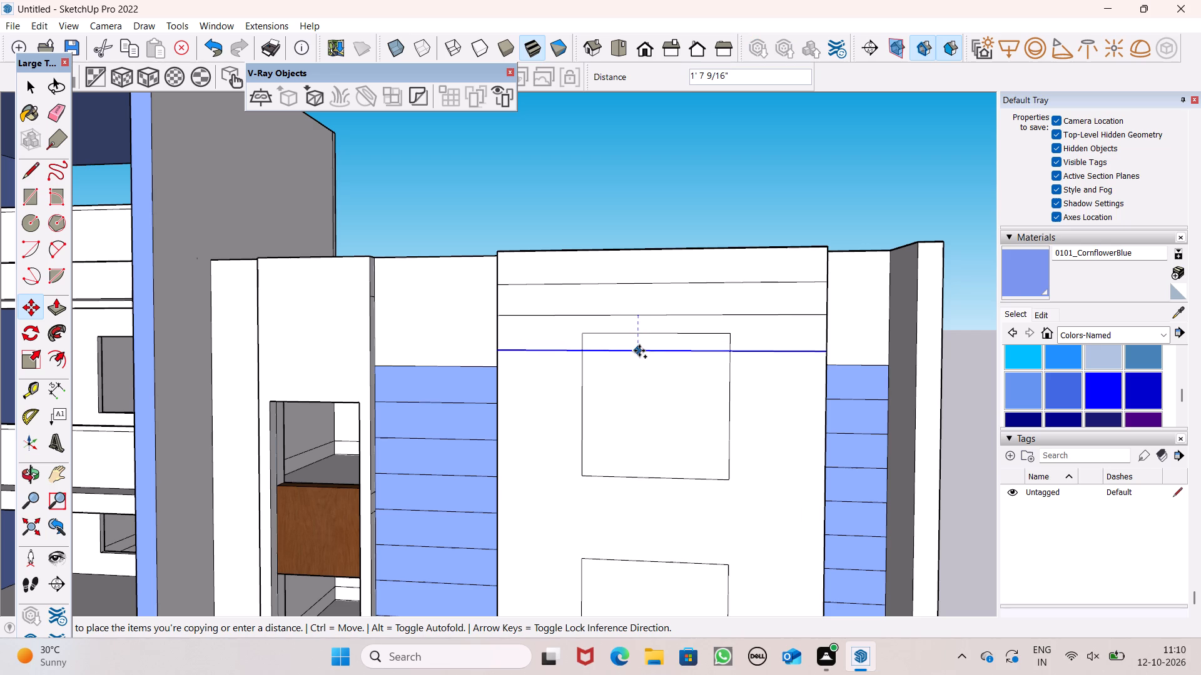
{"action": "left_click_drag", "start_coordinate": [639, 351], "coordinate": [642, 347]}
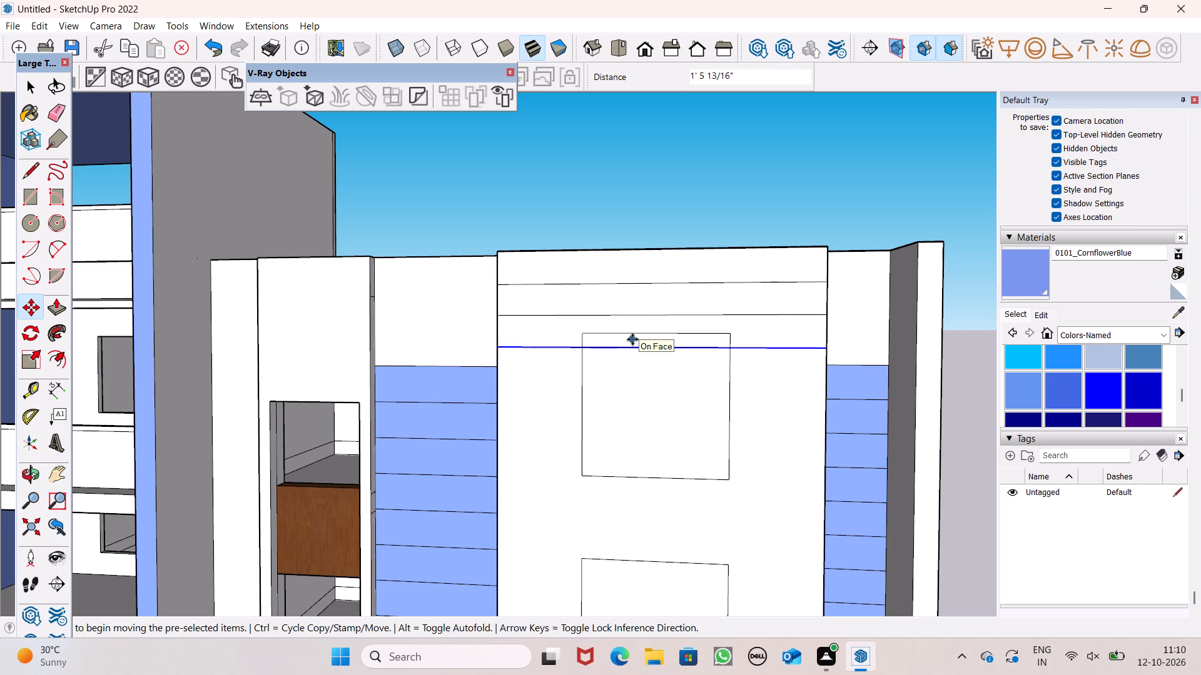
{"action": "key", "text": "shift+asterisk"}
{"action": "type", "text": "20"}
{"action": "key", "text": "Return"}
Copy the panel's lowest horizontal line down about 1 ft 7 in and repeat the copy 6 times across the bottom window area.
{"action": "scroll", "coordinate": [554, 211], "scroll_direction": "down", "scroll_amount": 7}
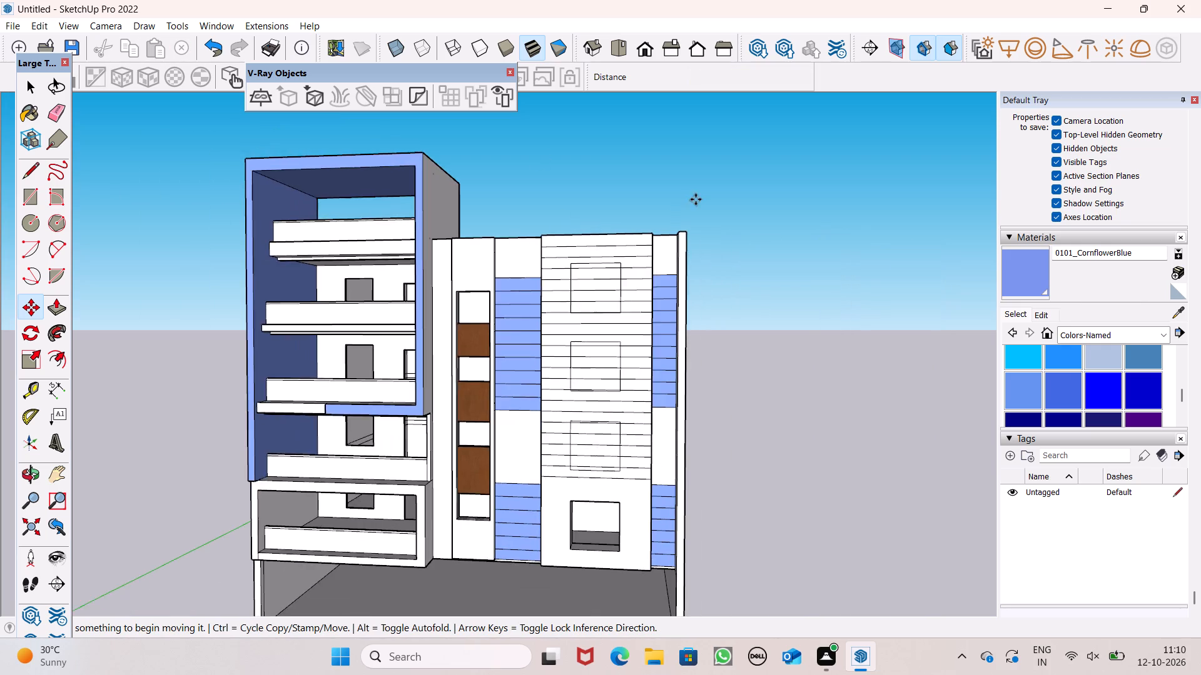
{"action": "scroll", "coordinate": [694, 225], "scroll_direction": "down", "scroll_amount": 3}
{"action": "scroll", "coordinate": [645, 454], "scroll_direction": "up", "scroll_amount": 6}
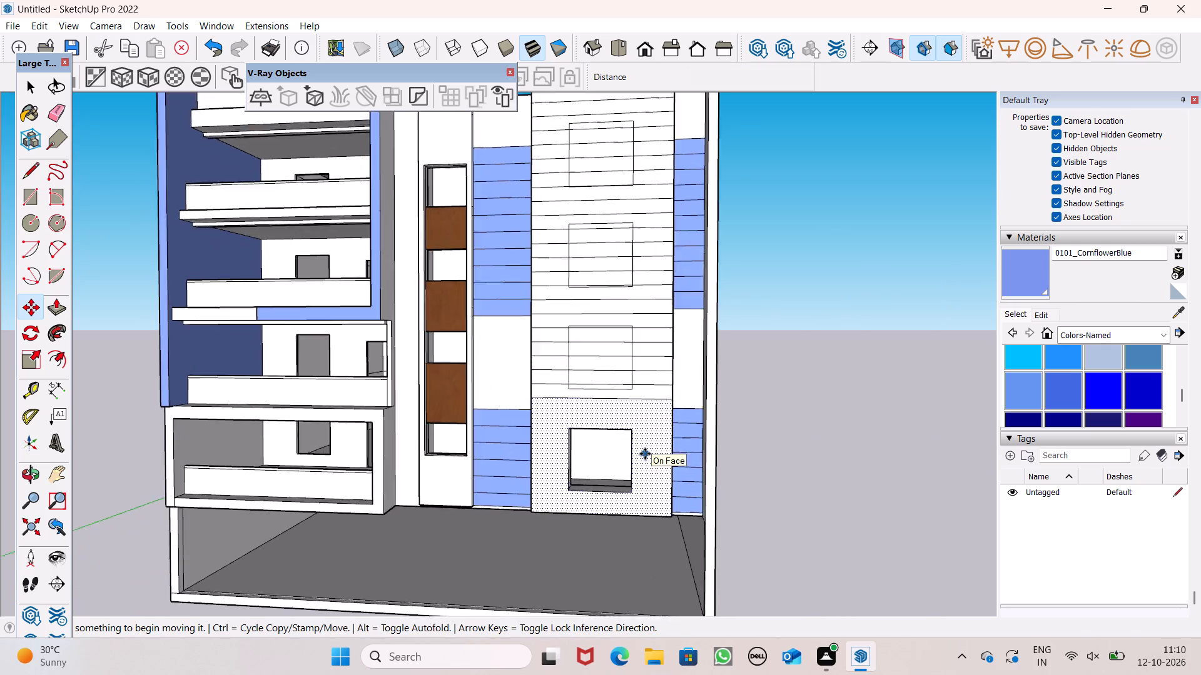
{"action": "scroll", "coordinate": [645, 454], "scroll_direction": "up", "scroll_amount": 2}
{"action": "scroll", "coordinate": [608, 409], "scroll_direction": "up", "scroll_amount": 4}
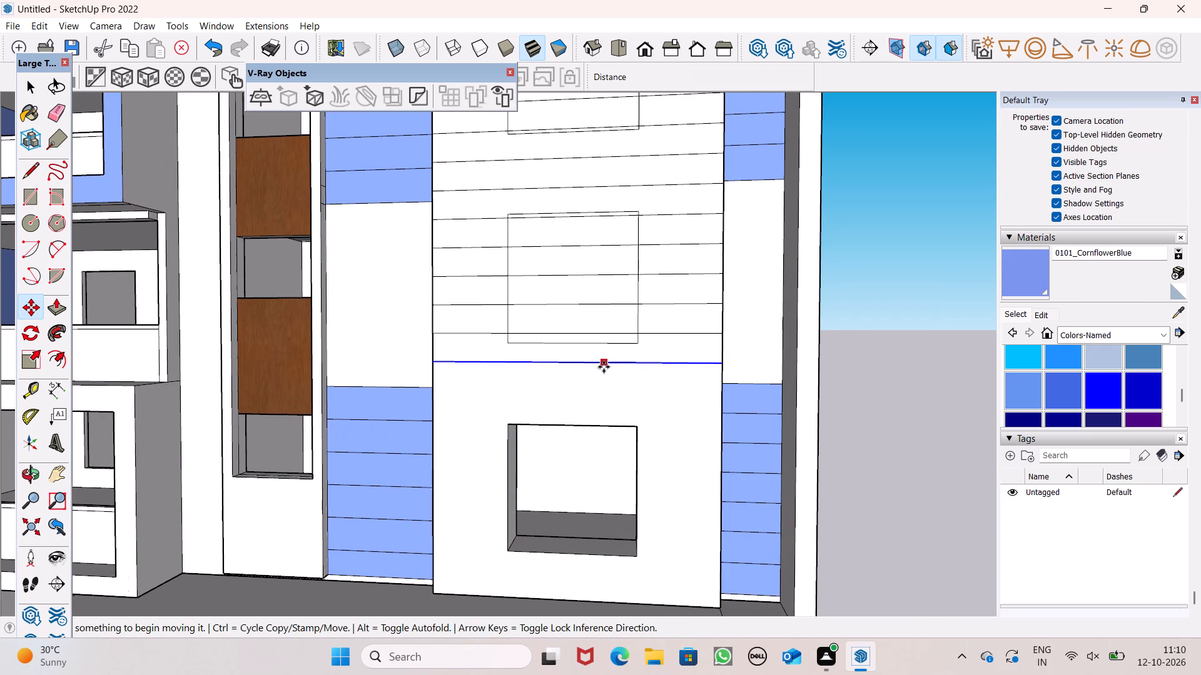
{"action": "left_click_drag", "start_coordinate": [604, 367], "coordinate": [601, 393]}
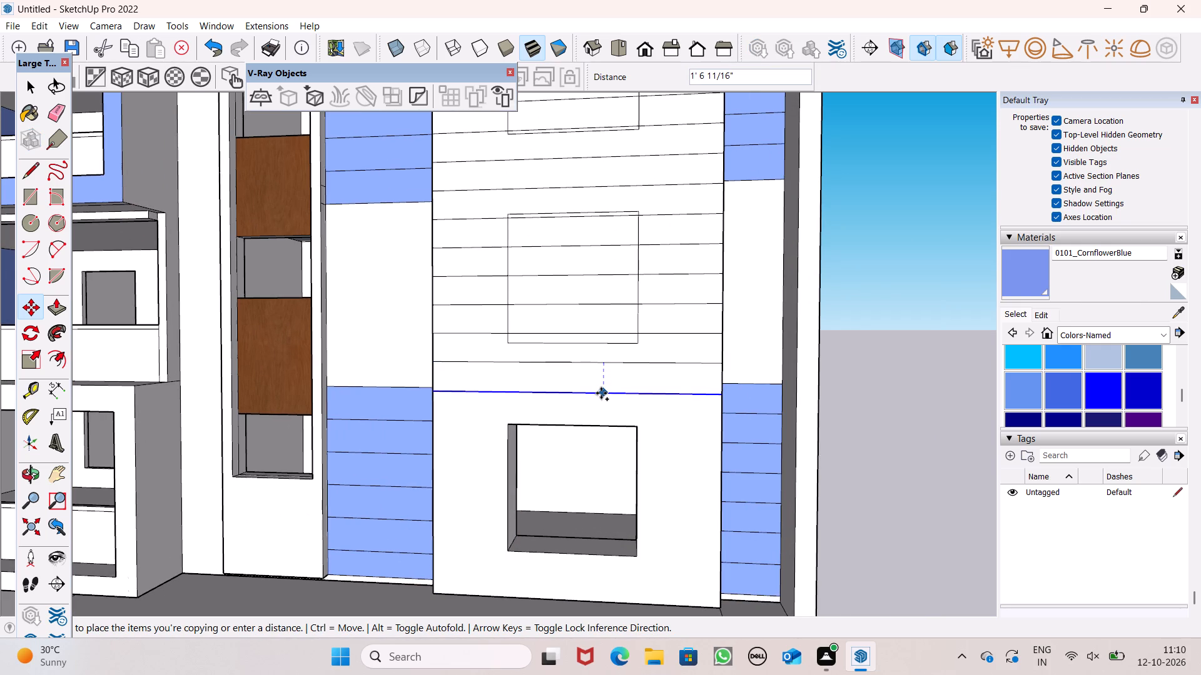
{"action": "left_click_drag", "start_coordinate": [601, 393], "coordinate": [601, 394]}
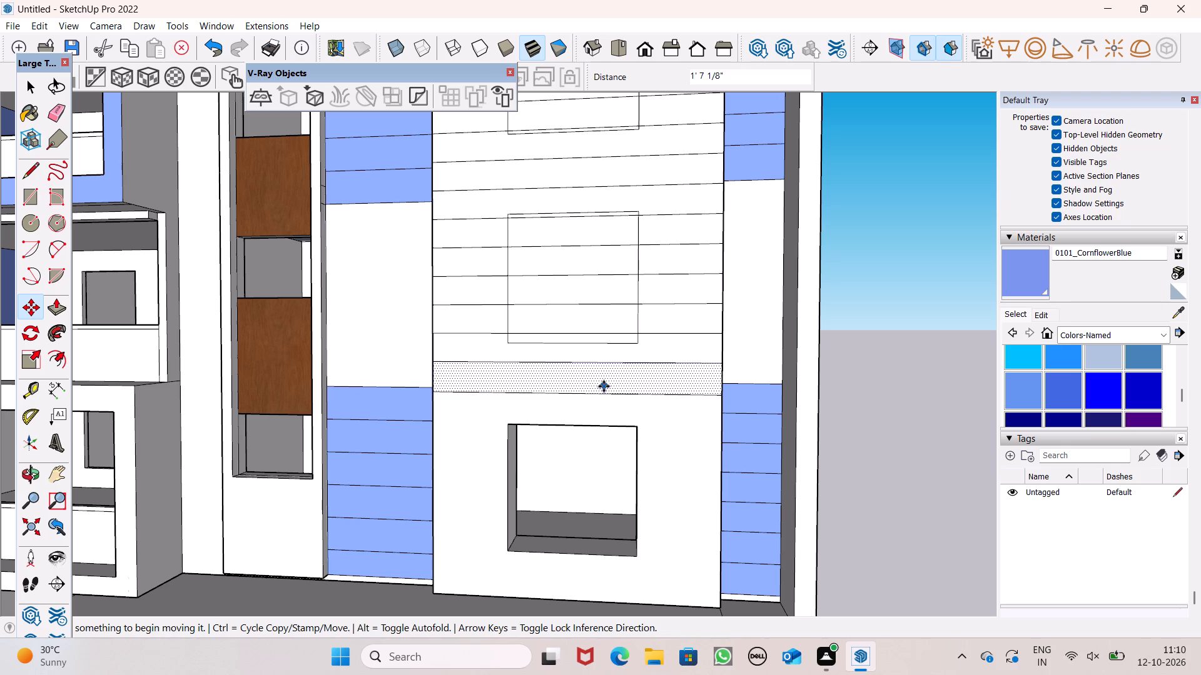
{"action": "key", "text": "shift+asterisk"}
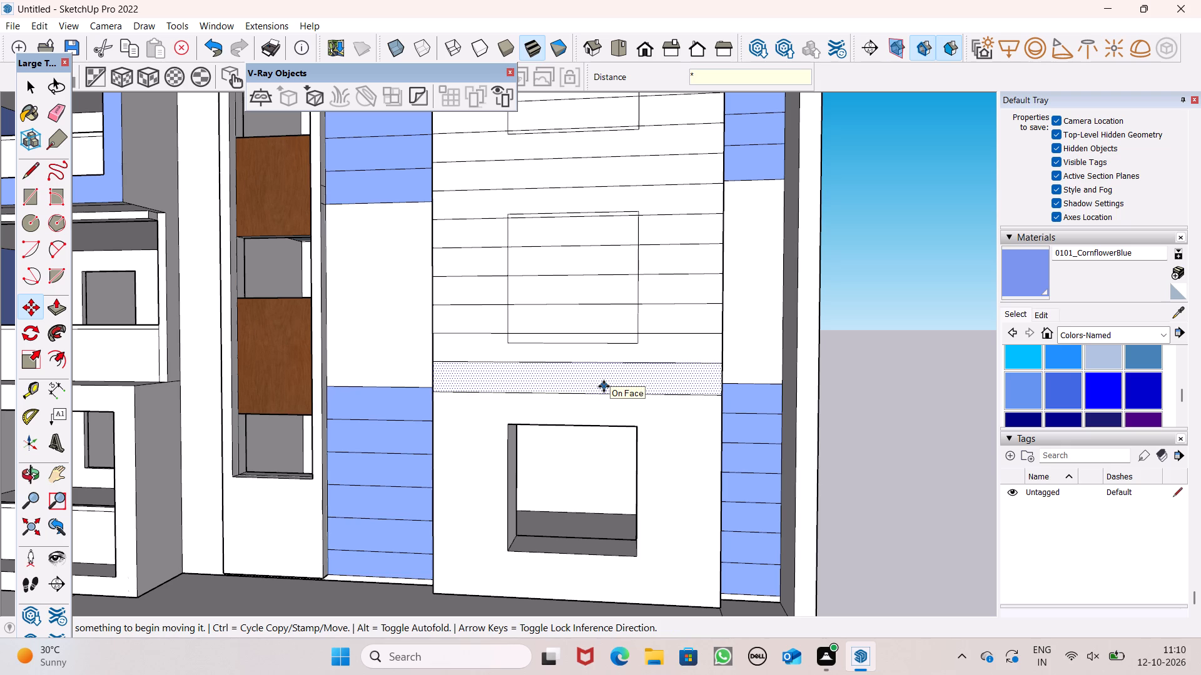
{"action": "key", "text": "6"}
{"action": "key", "text": "Return"}
{"action": "scroll", "coordinate": [512, 581], "scroll_direction": "up", "scroll_amount": 1}
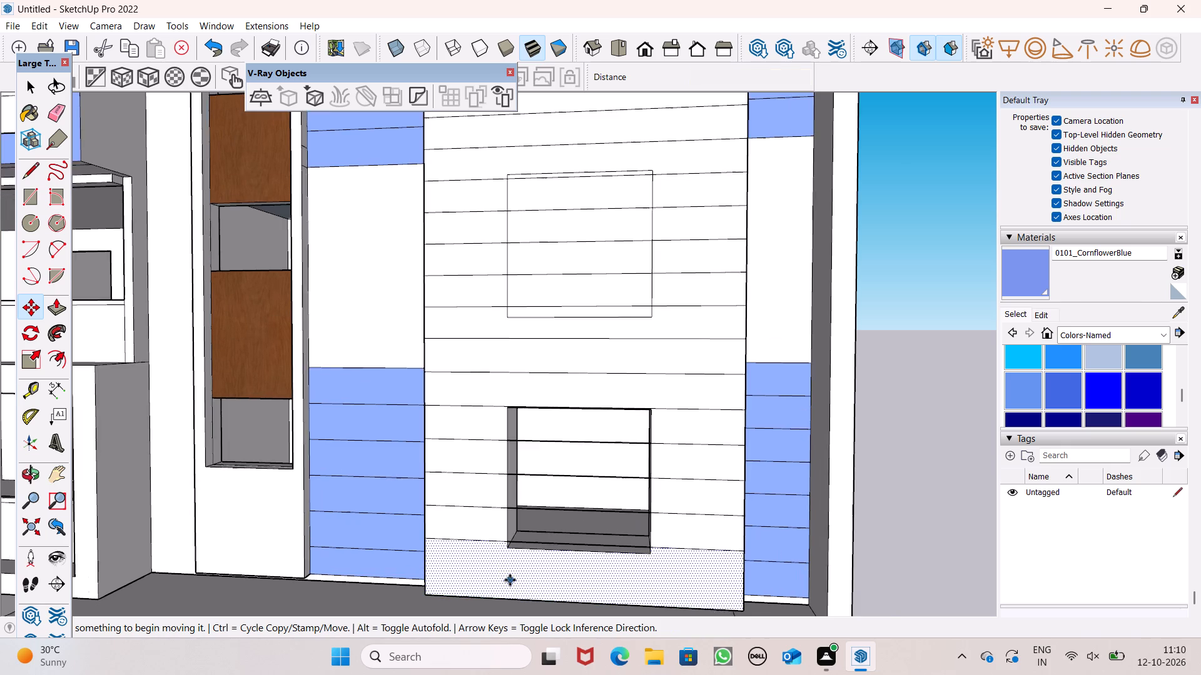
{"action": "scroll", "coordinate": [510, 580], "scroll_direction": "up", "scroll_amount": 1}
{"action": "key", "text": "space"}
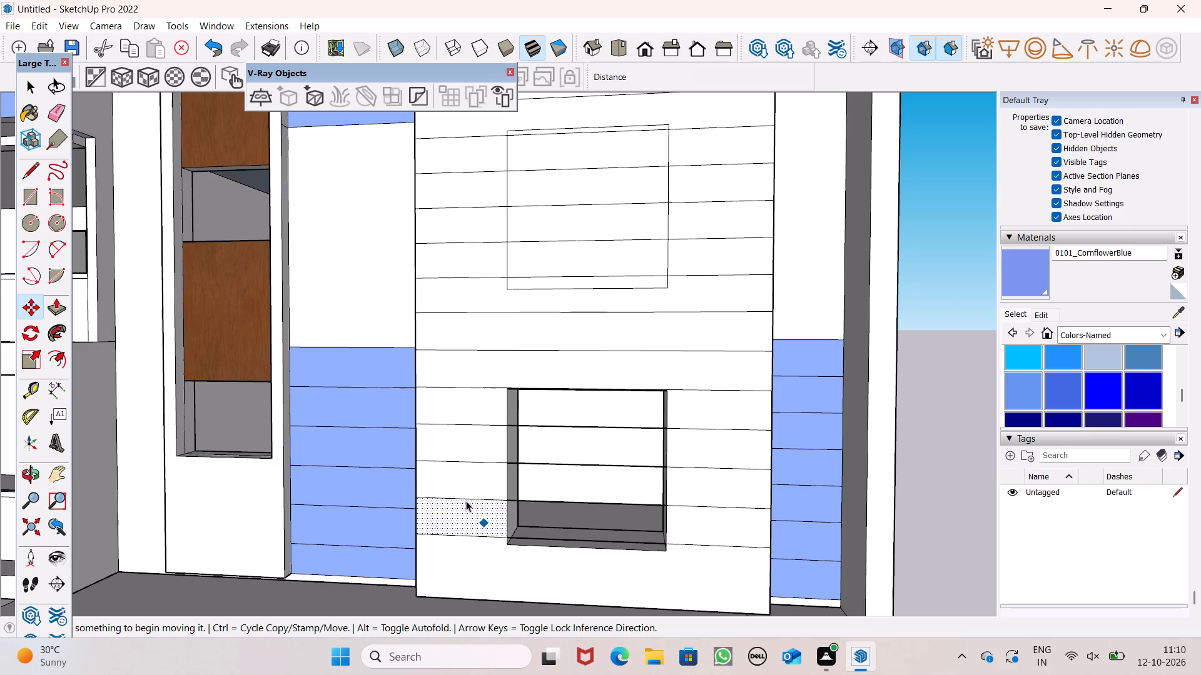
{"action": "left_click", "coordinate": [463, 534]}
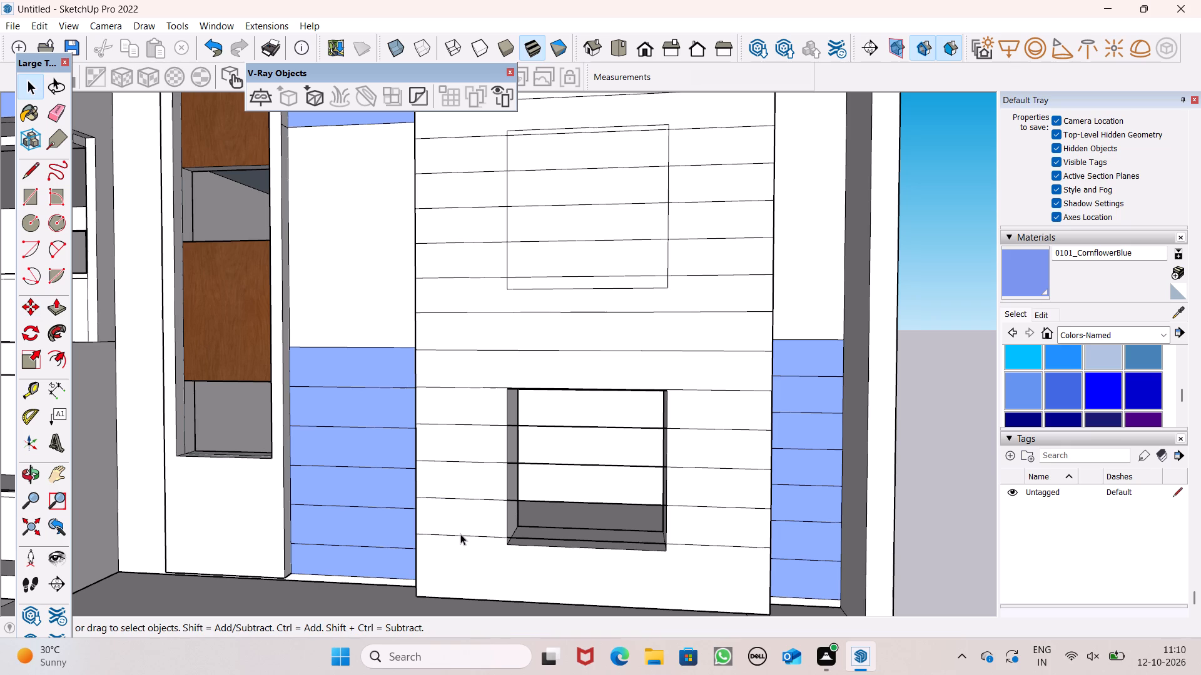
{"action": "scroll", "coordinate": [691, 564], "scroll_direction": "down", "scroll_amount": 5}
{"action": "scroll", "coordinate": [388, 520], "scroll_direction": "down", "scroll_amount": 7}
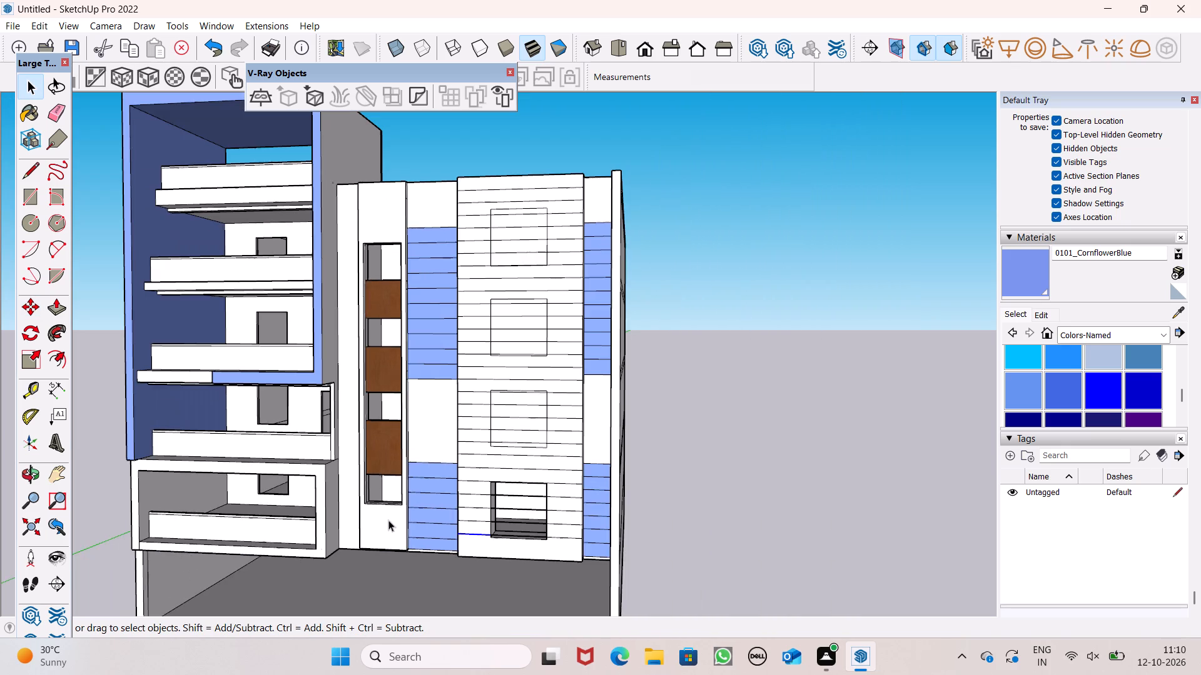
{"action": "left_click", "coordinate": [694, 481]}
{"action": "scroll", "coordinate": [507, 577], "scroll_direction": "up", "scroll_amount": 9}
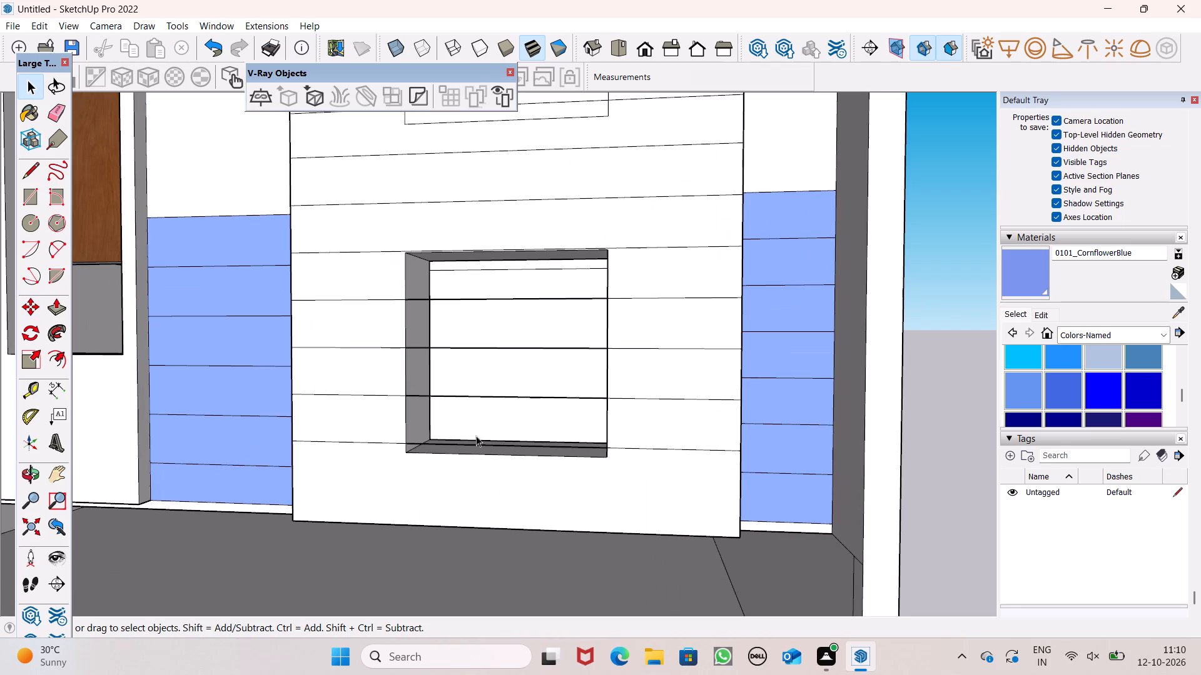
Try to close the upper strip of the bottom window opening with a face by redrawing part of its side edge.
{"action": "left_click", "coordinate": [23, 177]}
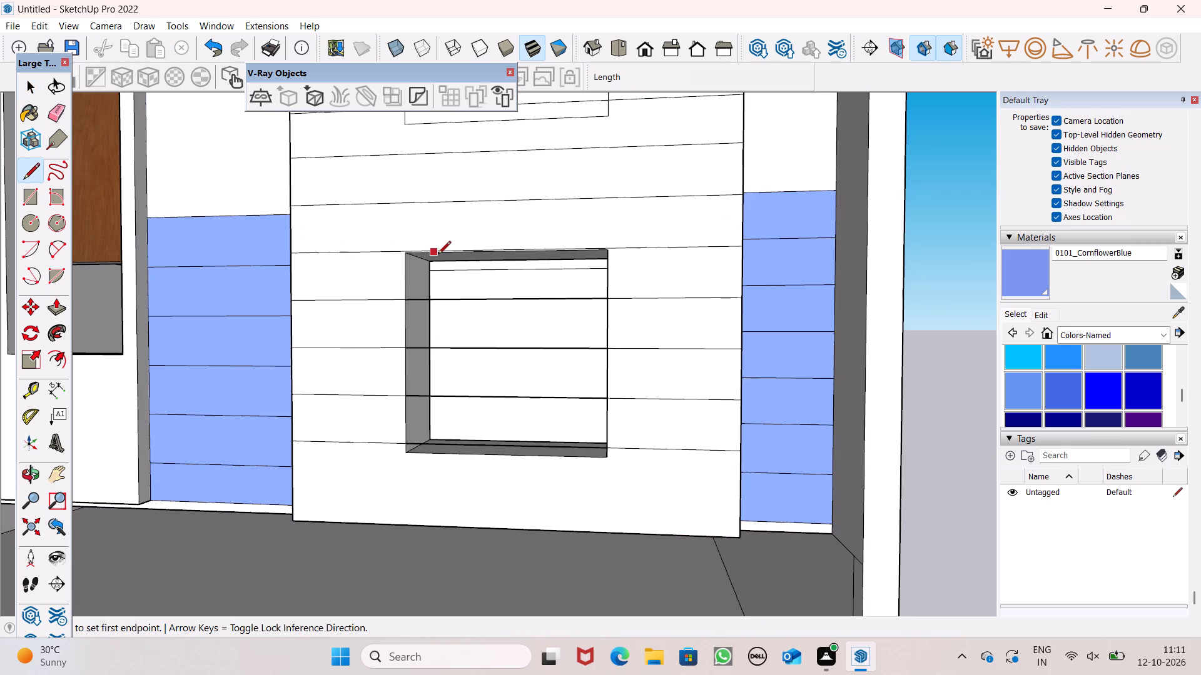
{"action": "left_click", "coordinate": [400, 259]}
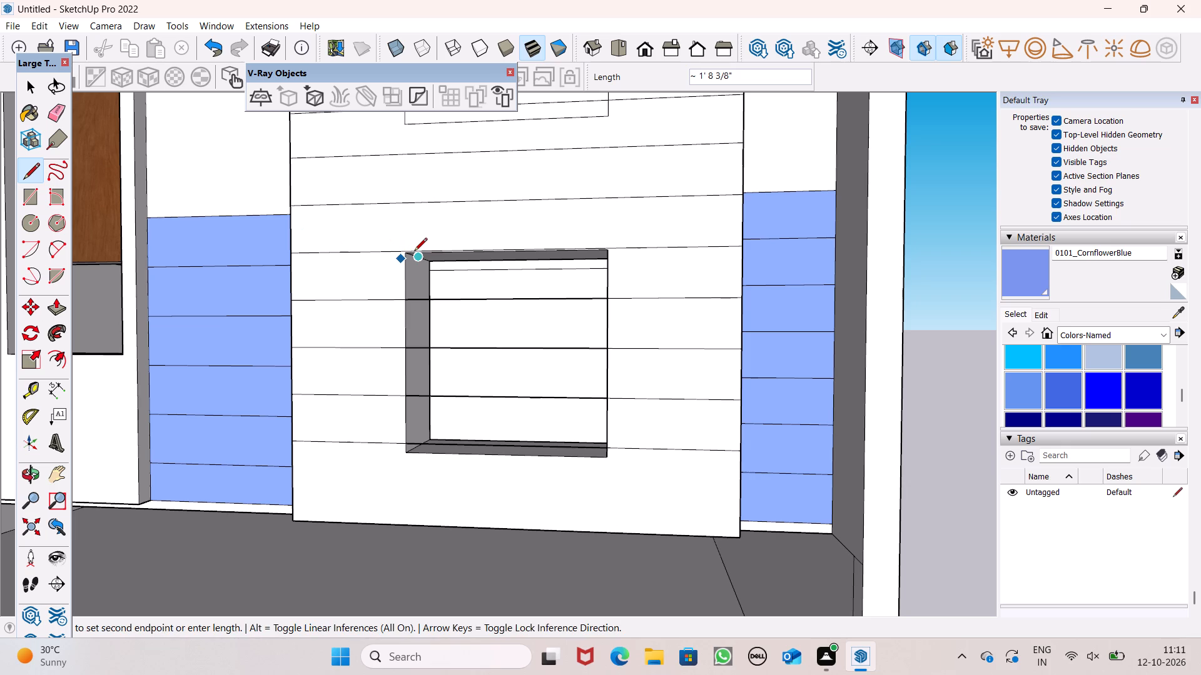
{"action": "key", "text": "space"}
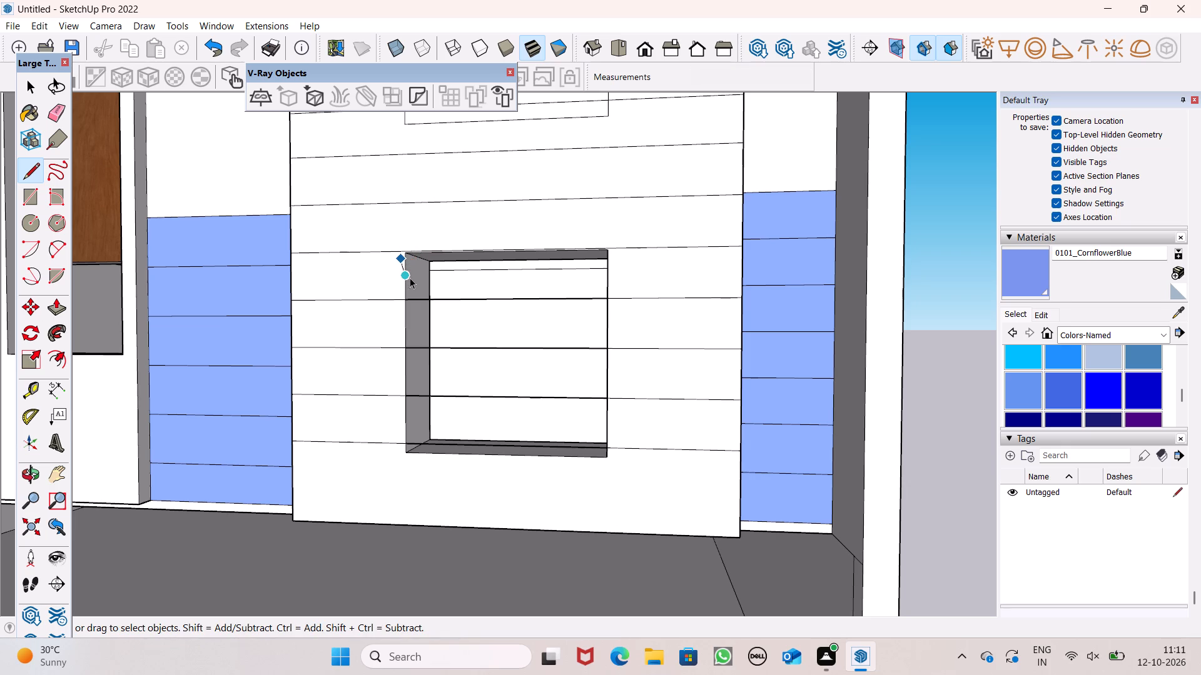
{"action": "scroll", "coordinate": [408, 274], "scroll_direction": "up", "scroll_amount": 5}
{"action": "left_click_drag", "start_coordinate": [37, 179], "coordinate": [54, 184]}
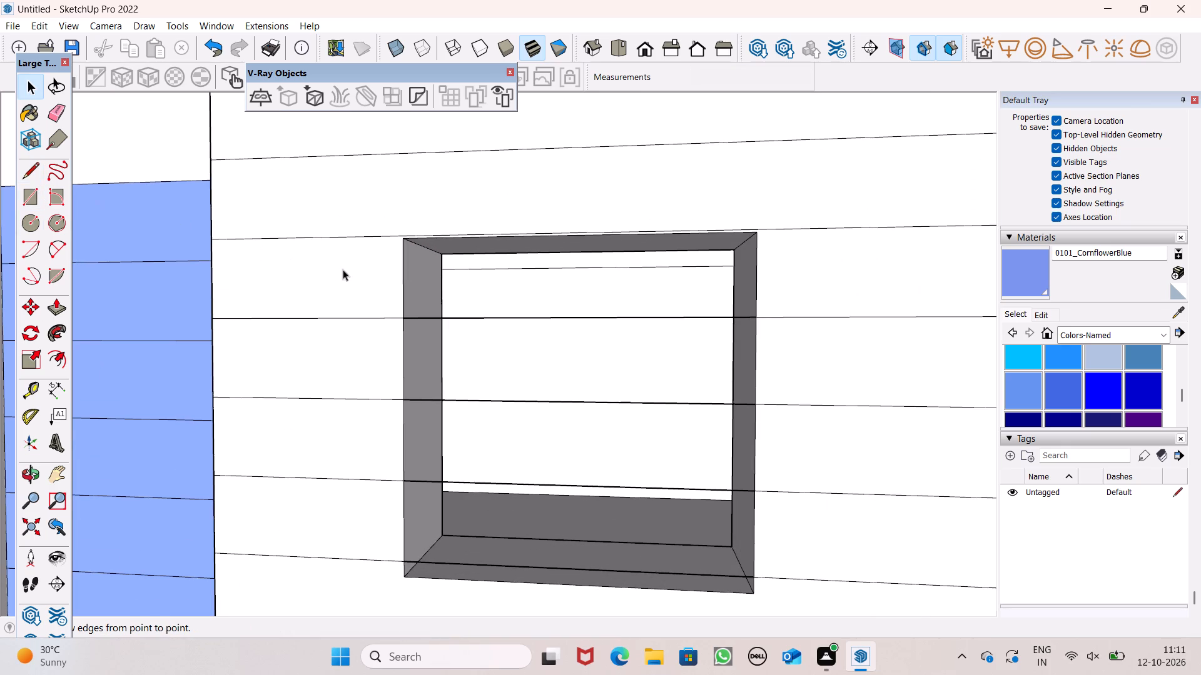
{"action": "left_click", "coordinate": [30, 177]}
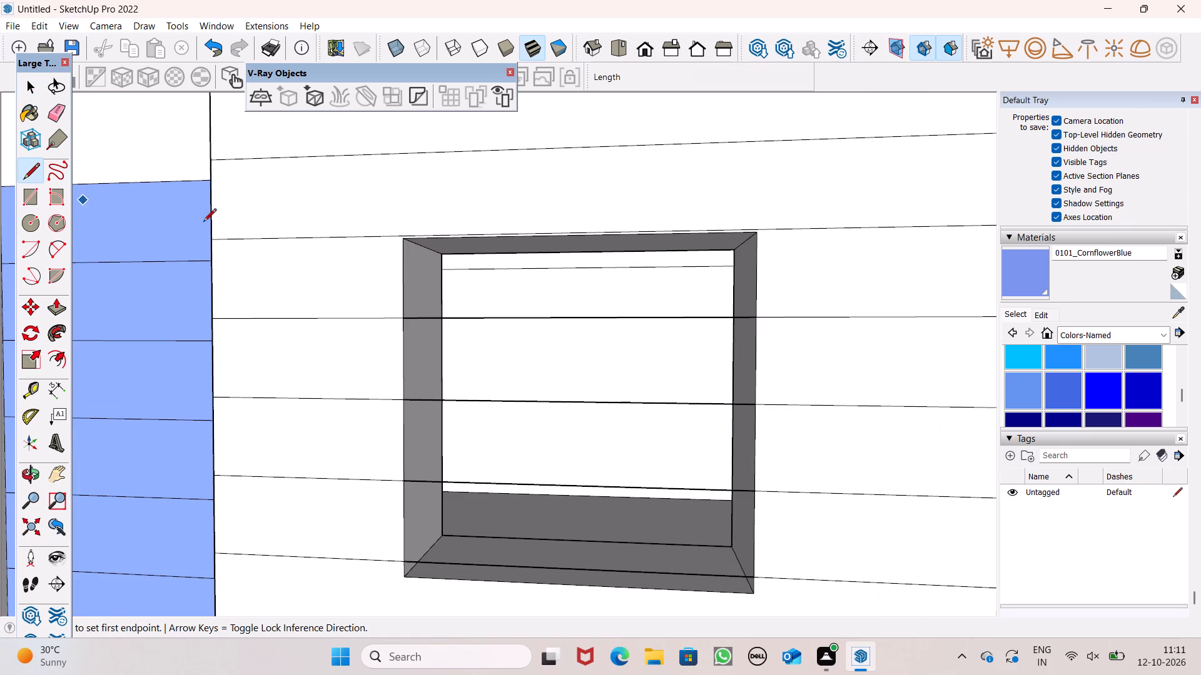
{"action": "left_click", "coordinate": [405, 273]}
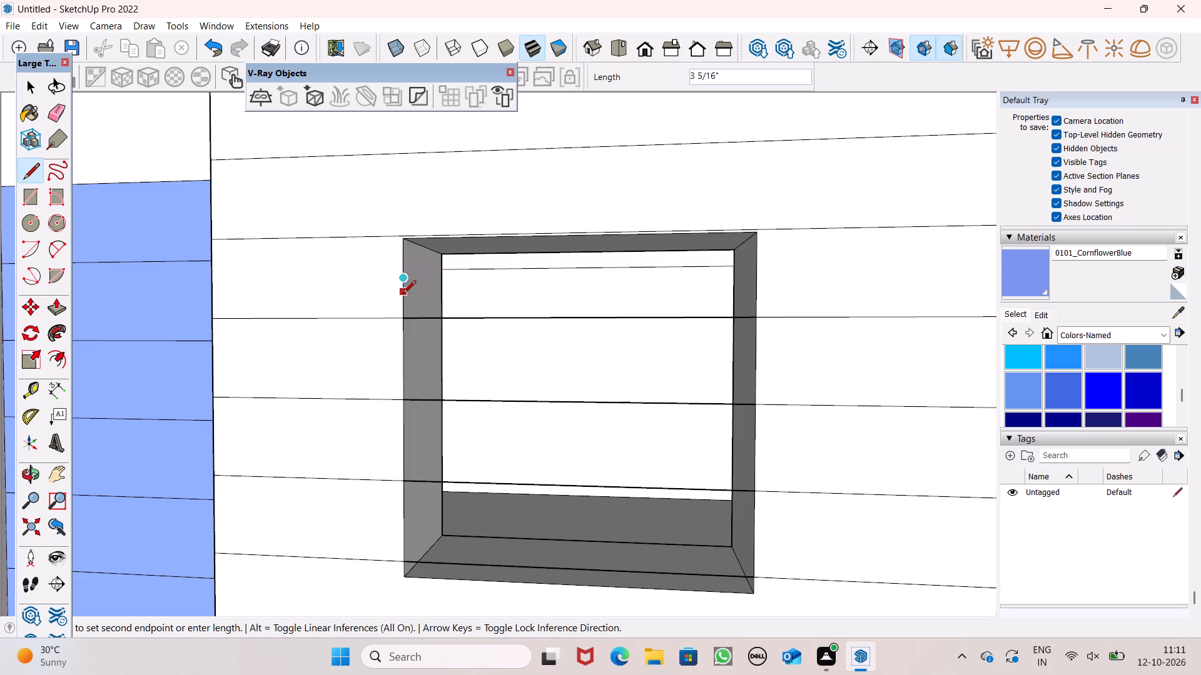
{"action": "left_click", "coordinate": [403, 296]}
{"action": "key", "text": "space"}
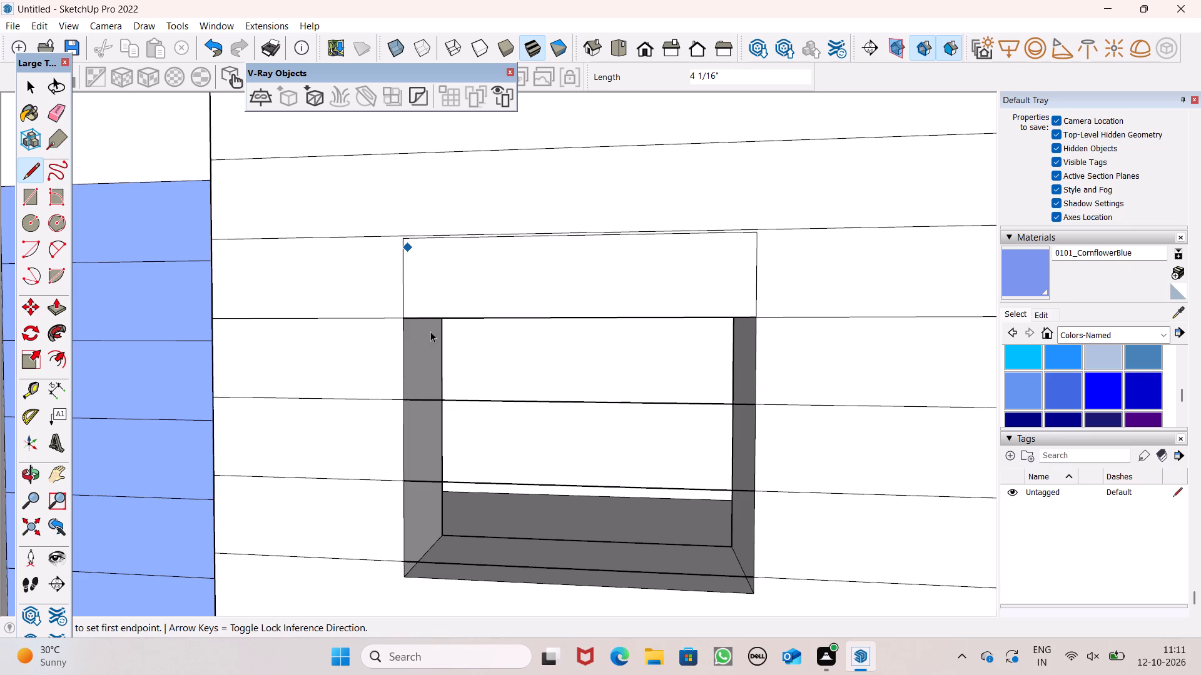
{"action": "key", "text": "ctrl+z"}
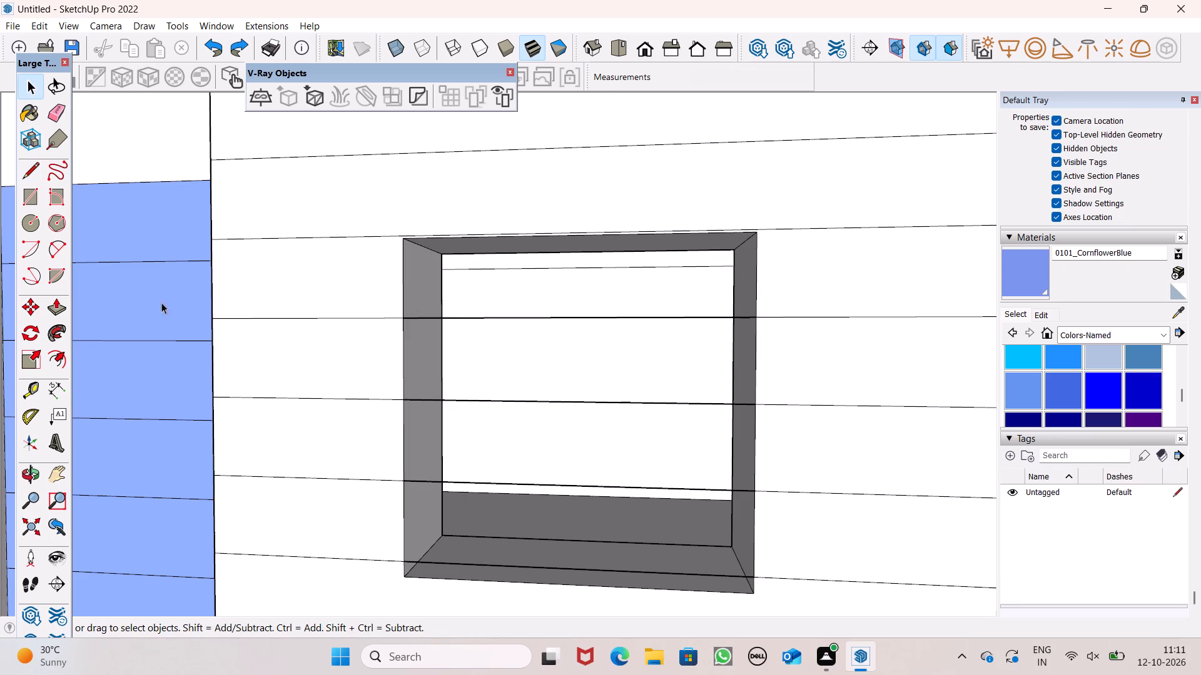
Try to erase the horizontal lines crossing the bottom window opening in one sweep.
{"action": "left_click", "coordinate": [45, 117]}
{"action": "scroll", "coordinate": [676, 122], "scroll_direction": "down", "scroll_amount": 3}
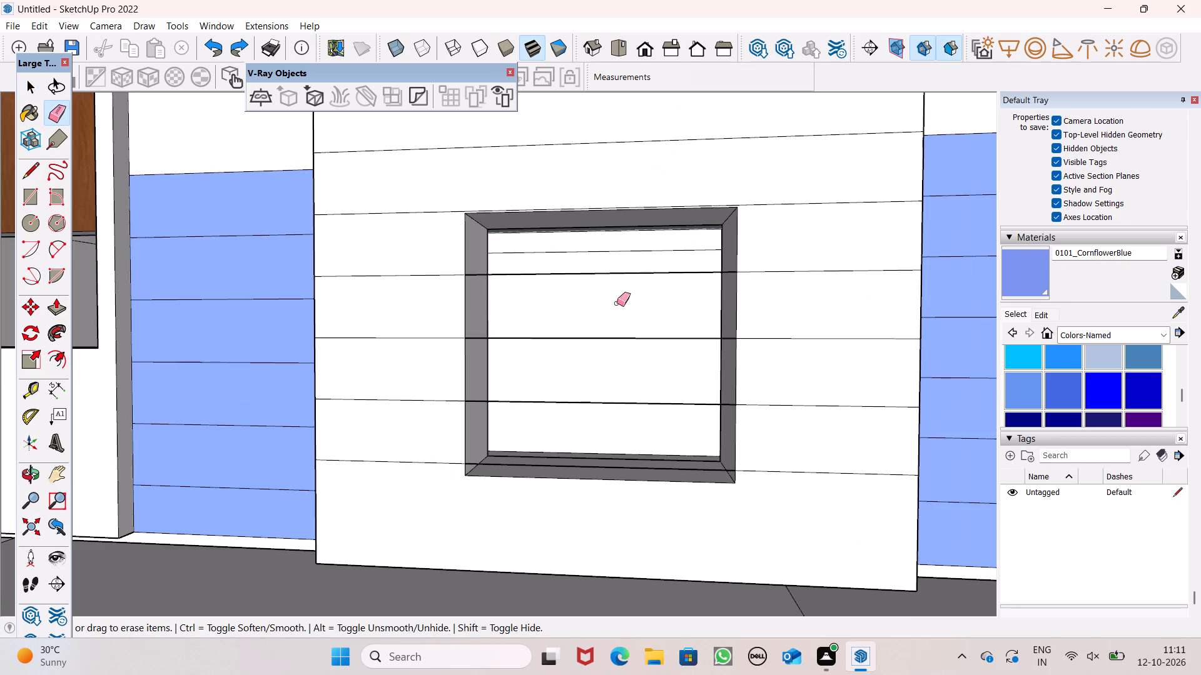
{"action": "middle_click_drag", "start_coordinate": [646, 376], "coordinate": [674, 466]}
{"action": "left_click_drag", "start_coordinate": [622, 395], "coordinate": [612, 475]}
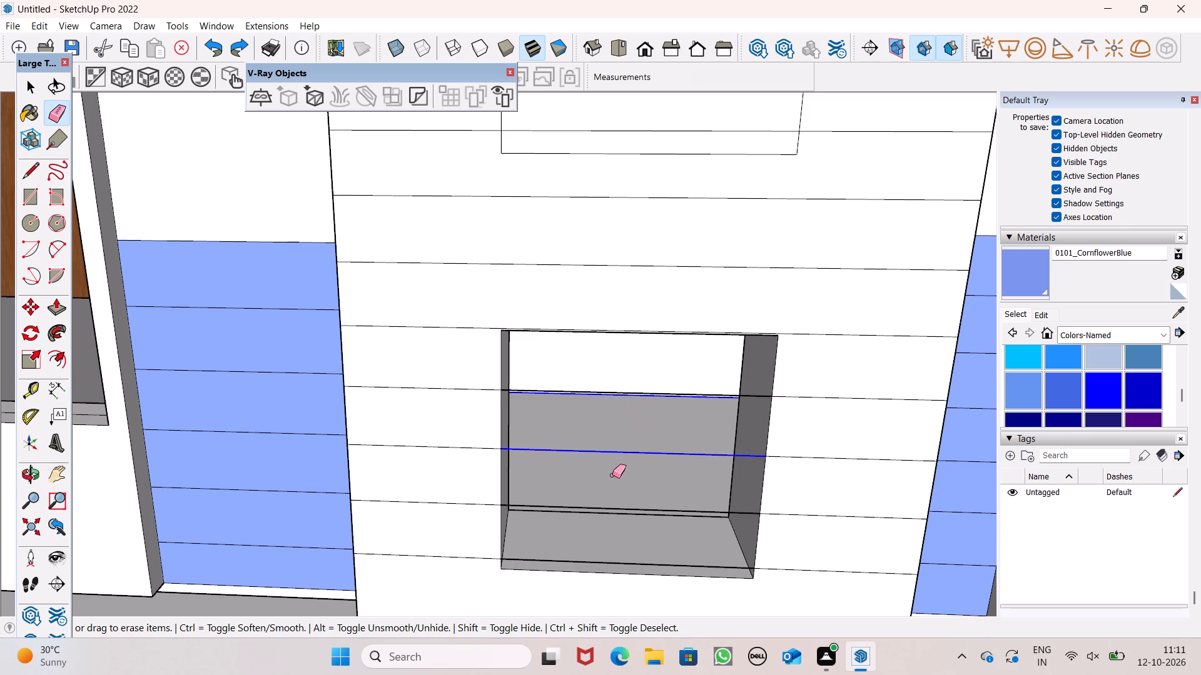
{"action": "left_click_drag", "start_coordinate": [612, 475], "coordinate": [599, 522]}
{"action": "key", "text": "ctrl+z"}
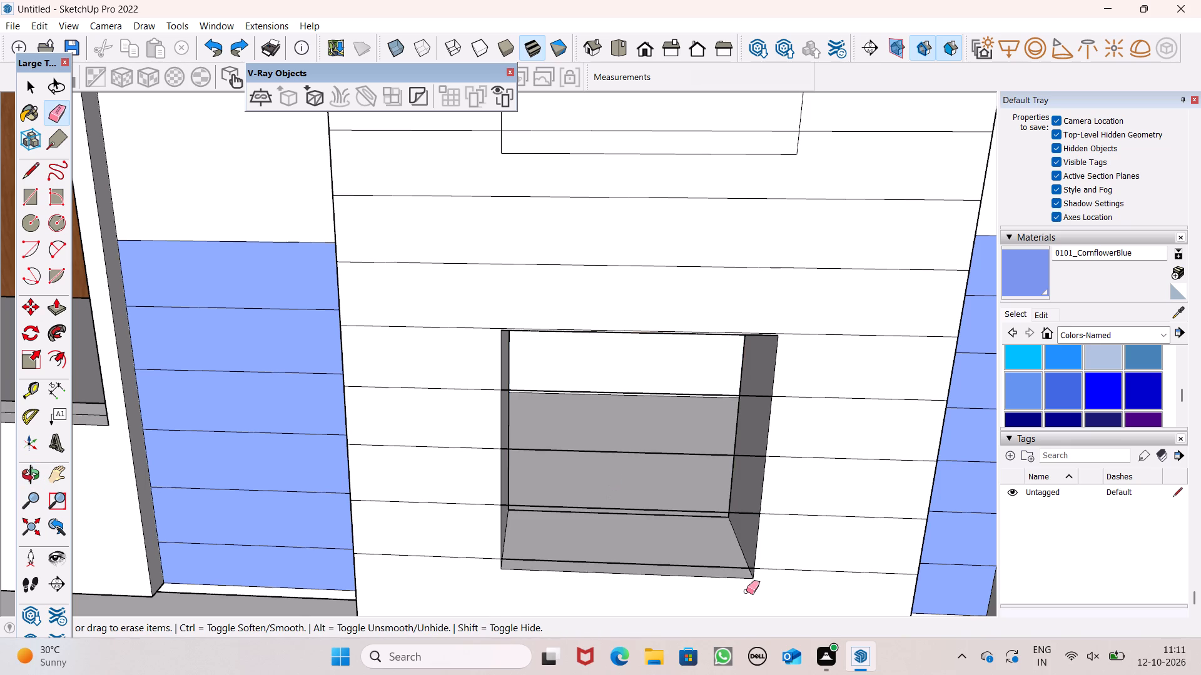
Erase the upper three horizontal line segments crossing the bottom window opening, one at a time.
{"action": "middle_click_drag", "start_coordinate": [746, 585], "coordinate": [741, 540]}
{"action": "scroll", "coordinate": [668, 517], "scroll_direction": "up", "scroll_amount": 2}
{"action": "left_click_drag", "start_coordinate": [659, 478], "coordinate": [661, 473]}
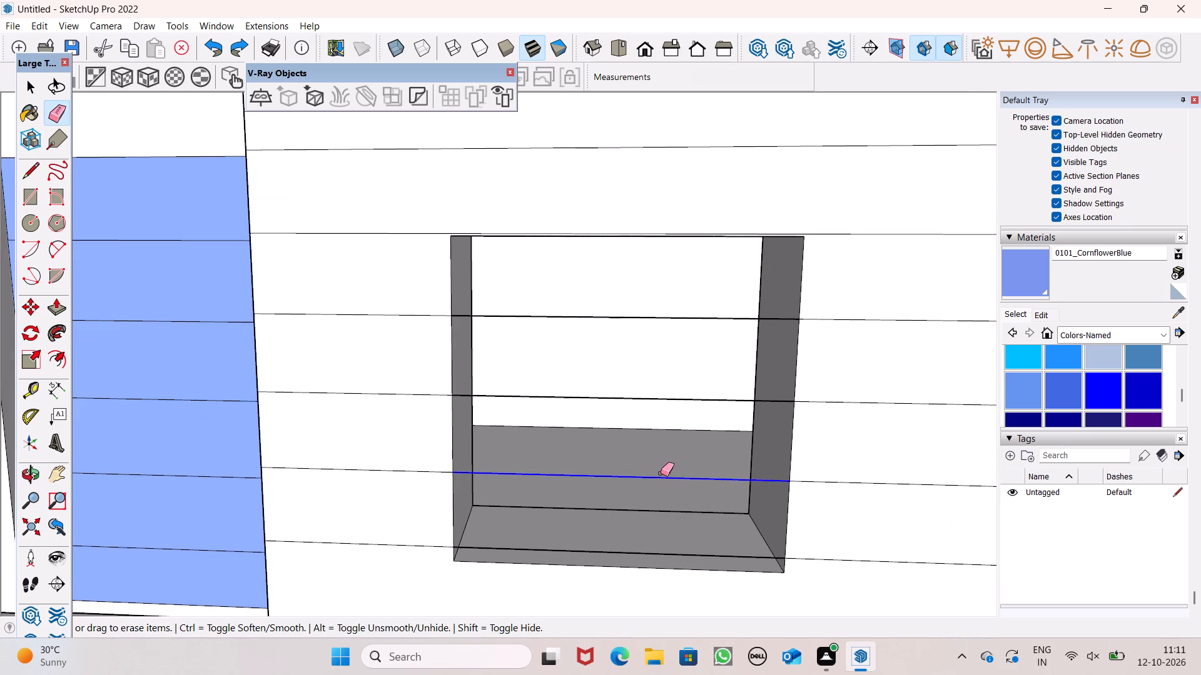
{"action": "left_click_drag", "start_coordinate": [661, 473], "coordinate": [661, 471]}
{"action": "left_click_drag", "start_coordinate": [664, 397], "coordinate": [666, 390]}
{"action": "left_click_drag", "start_coordinate": [666, 390], "coordinate": [652, 406]}
{"action": "left_click_drag", "start_coordinate": [654, 309], "coordinate": [649, 317]}
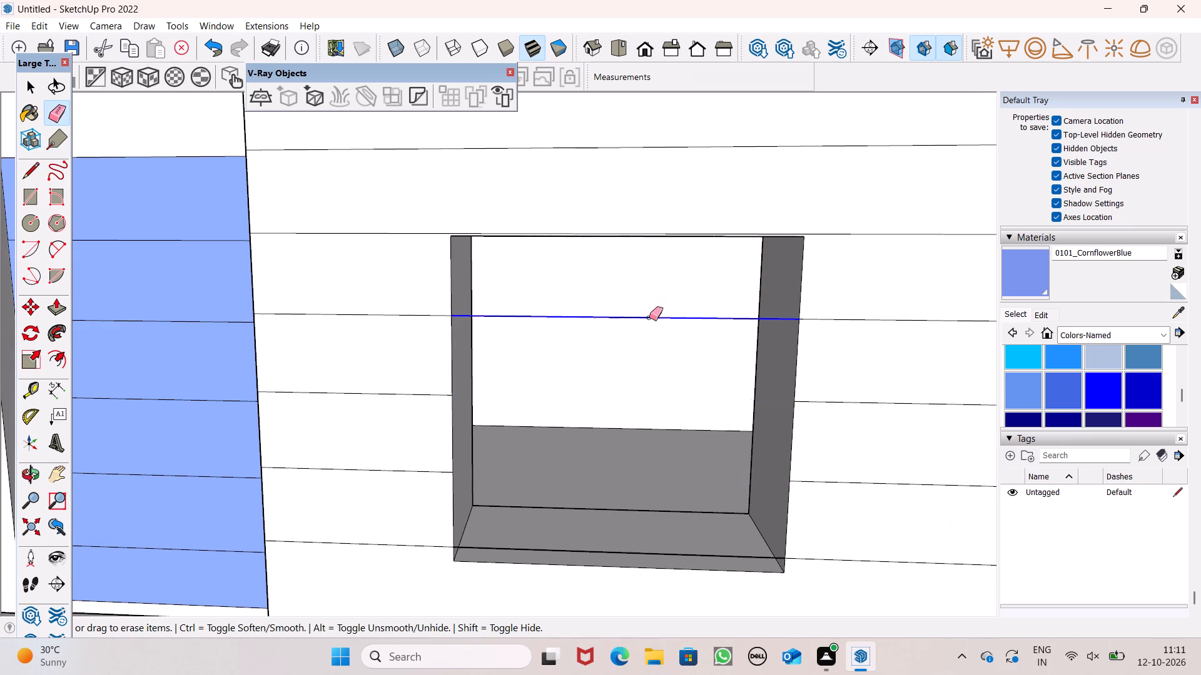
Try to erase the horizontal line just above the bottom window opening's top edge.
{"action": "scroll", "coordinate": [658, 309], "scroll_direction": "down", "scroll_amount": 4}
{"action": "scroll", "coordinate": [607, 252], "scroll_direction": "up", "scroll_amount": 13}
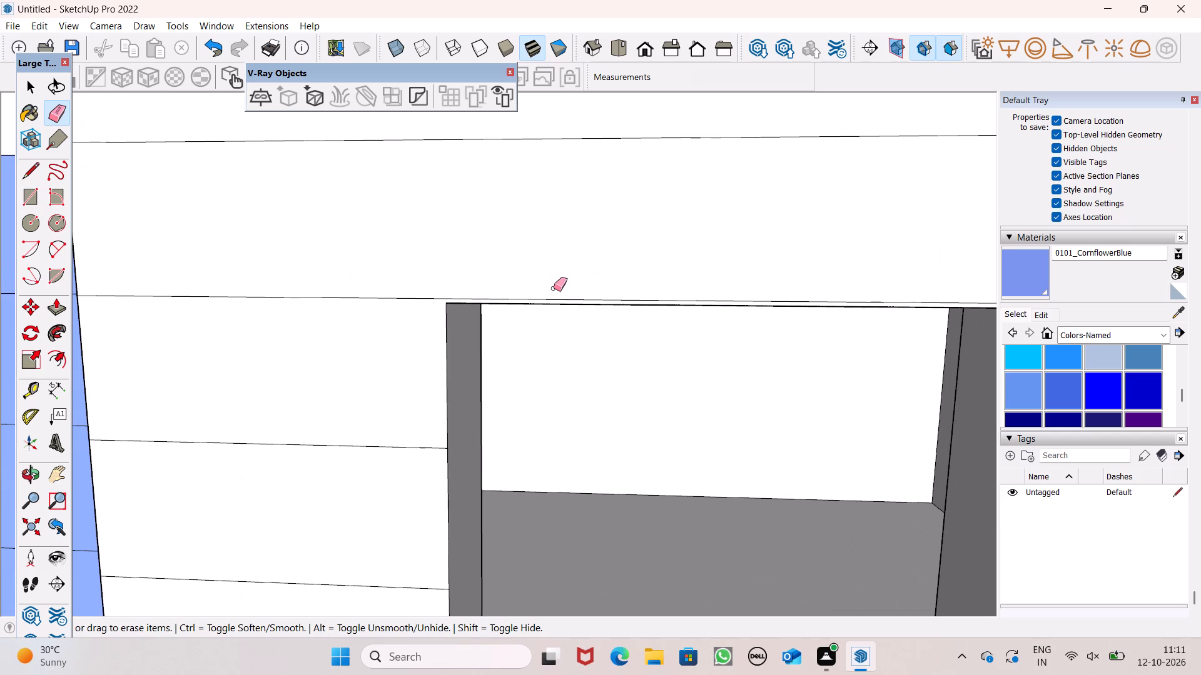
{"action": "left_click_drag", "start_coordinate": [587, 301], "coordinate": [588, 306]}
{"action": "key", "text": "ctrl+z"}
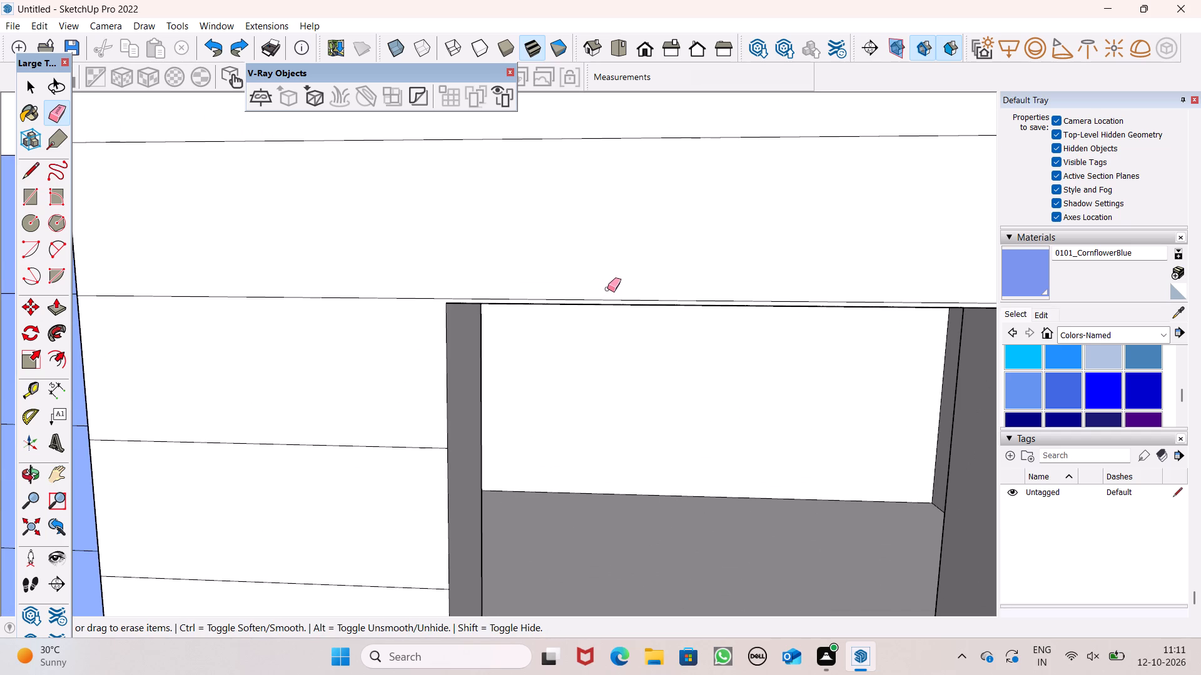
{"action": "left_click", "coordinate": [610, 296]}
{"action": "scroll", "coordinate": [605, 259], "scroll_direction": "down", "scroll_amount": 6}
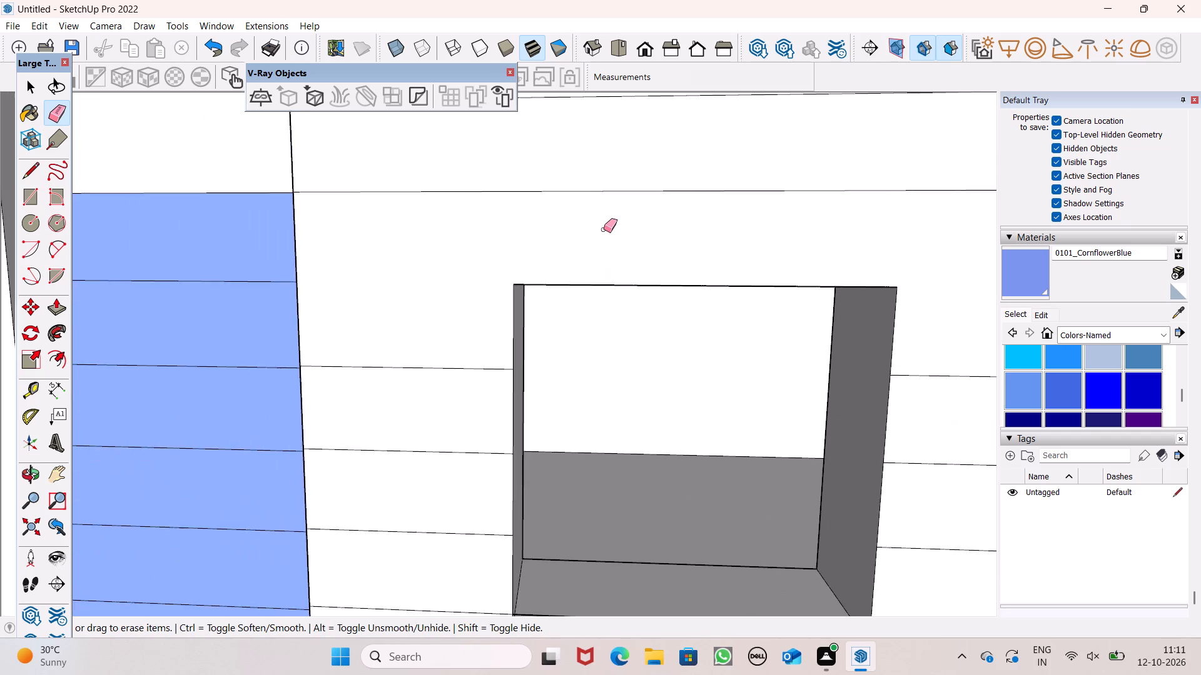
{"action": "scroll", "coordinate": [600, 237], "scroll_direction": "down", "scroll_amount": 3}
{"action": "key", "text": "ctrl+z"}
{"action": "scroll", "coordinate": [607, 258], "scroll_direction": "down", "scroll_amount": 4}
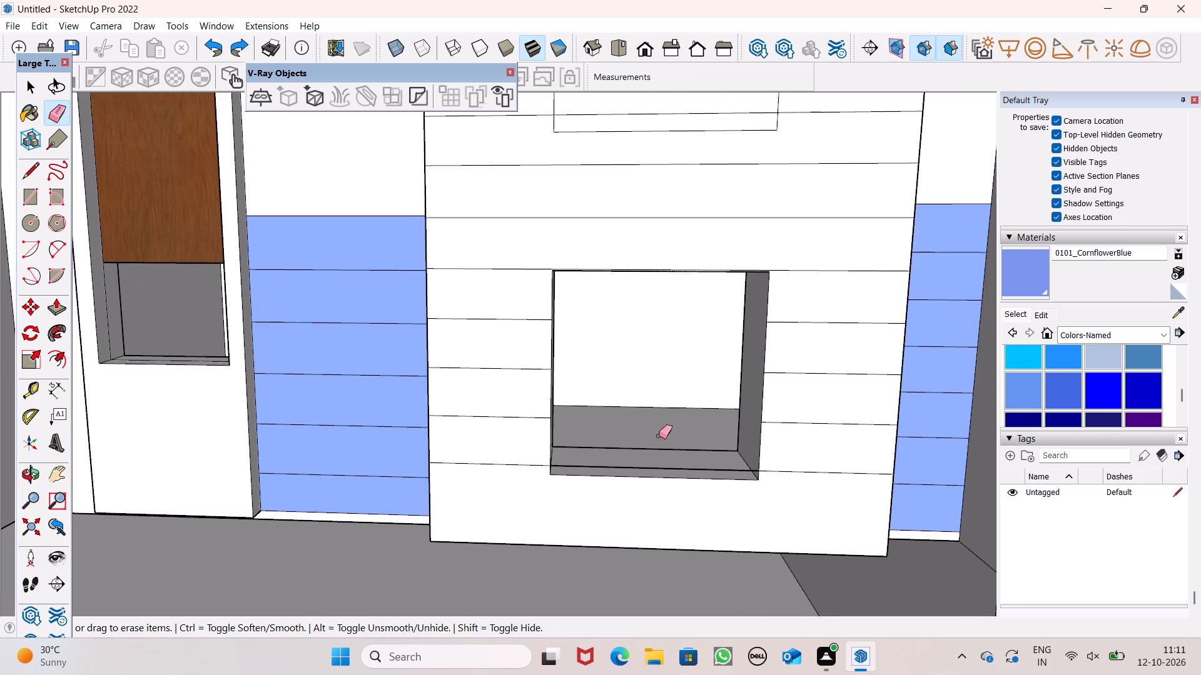
Erase the remaining horizontal line segment crossing the bottom window opening near its sill.
{"action": "scroll", "coordinate": [652, 483], "scroll_direction": "up", "scroll_amount": 8}
{"action": "left_click_drag", "start_coordinate": [619, 402], "coordinate": [617, 407]}
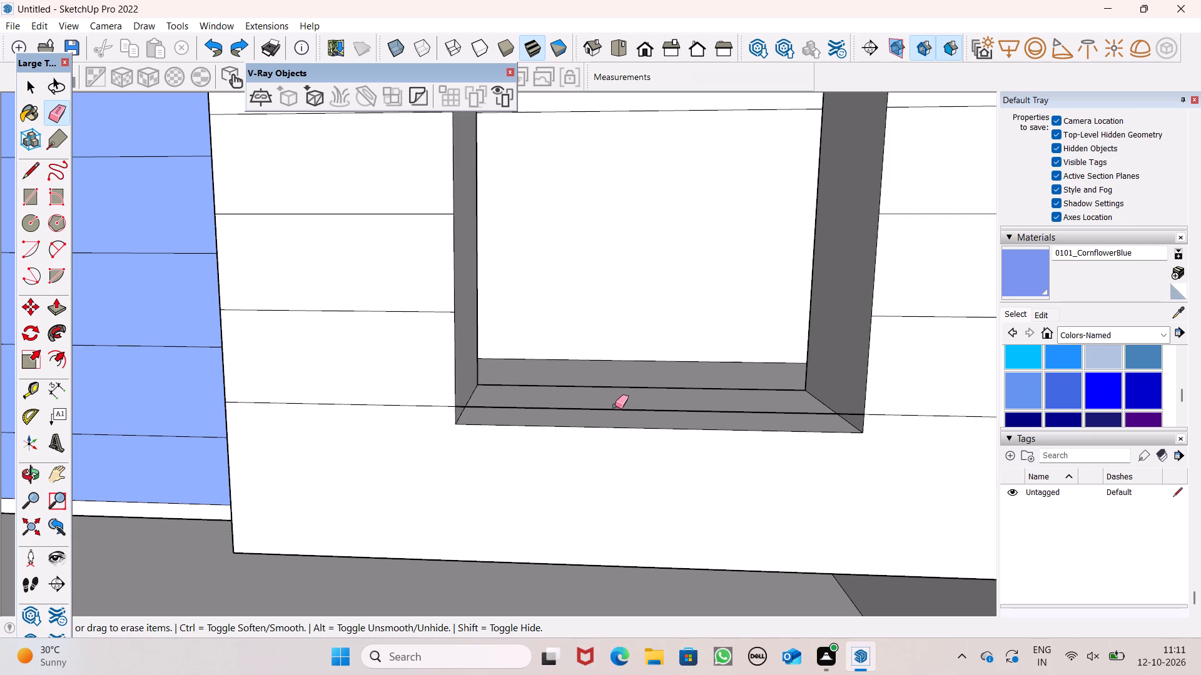
{"action": "left_click", "coordinate": [615, 409]}
{"action": "scroll", "coordinate": [626, 381], "scroll_direction": "down", "scroll_amount": 5}
{"action": "scroll", "coordinate": [648, 437], "scroll_direction": "up", "scroll_amount": 1}
{"action": "middle_click_drag", "start_coordinate": [648, 437], "coordinate": [660, 422]}
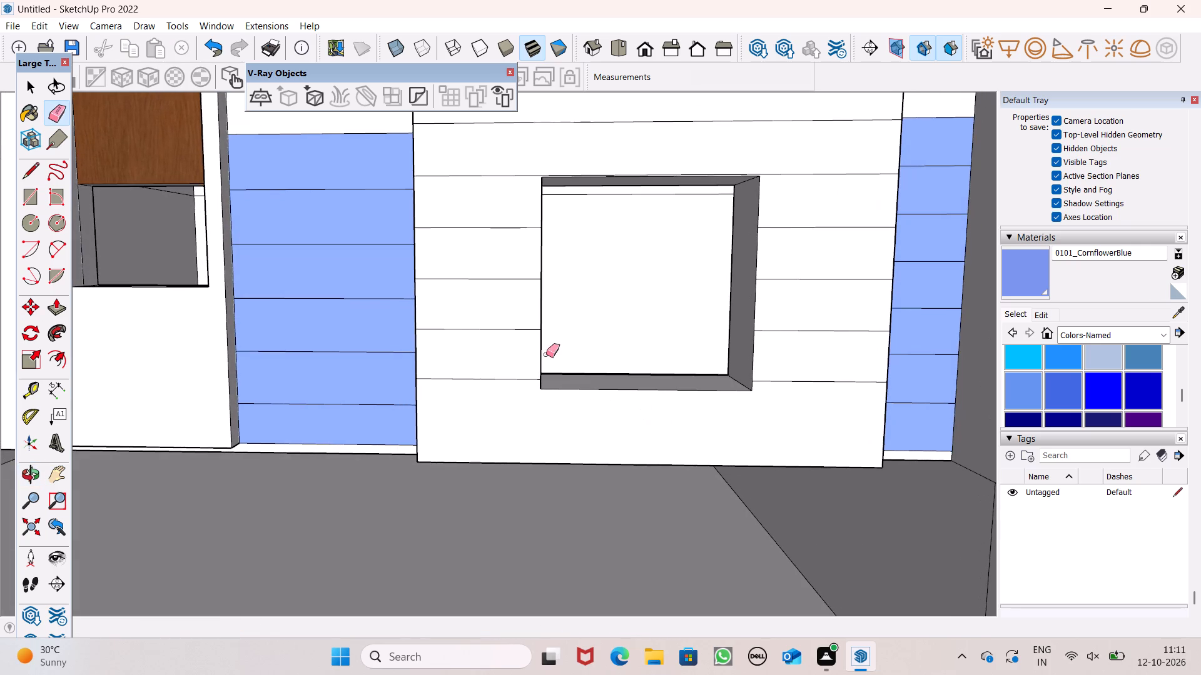
{"action": "key", "text": "space"}
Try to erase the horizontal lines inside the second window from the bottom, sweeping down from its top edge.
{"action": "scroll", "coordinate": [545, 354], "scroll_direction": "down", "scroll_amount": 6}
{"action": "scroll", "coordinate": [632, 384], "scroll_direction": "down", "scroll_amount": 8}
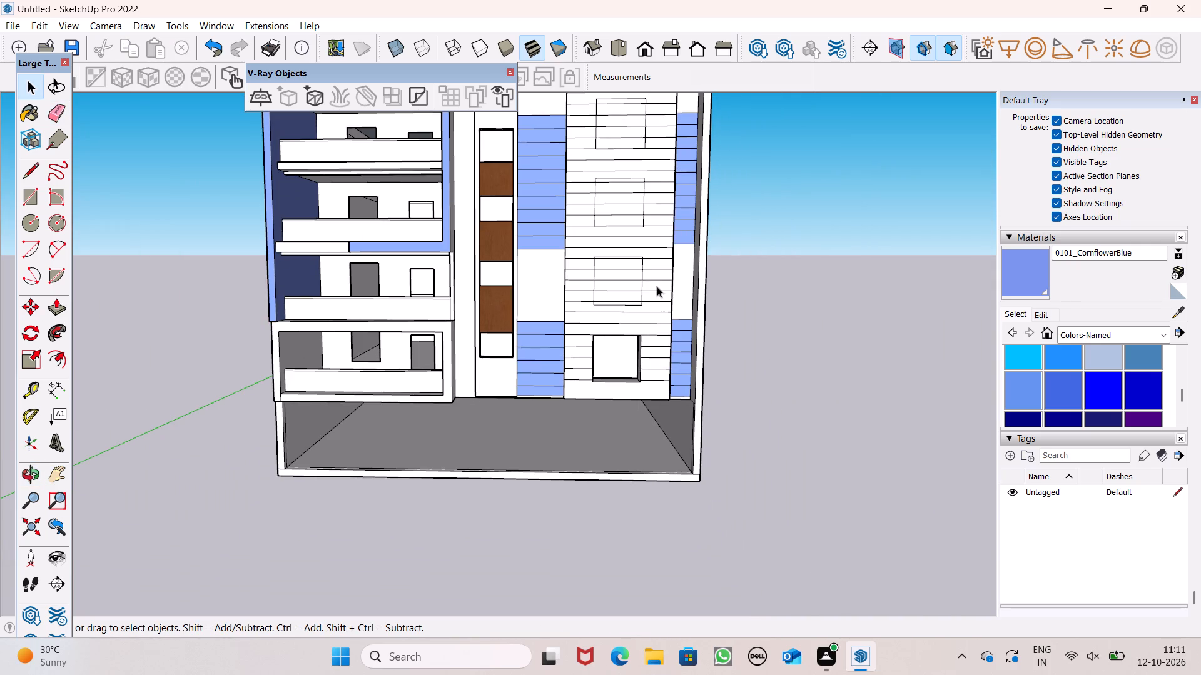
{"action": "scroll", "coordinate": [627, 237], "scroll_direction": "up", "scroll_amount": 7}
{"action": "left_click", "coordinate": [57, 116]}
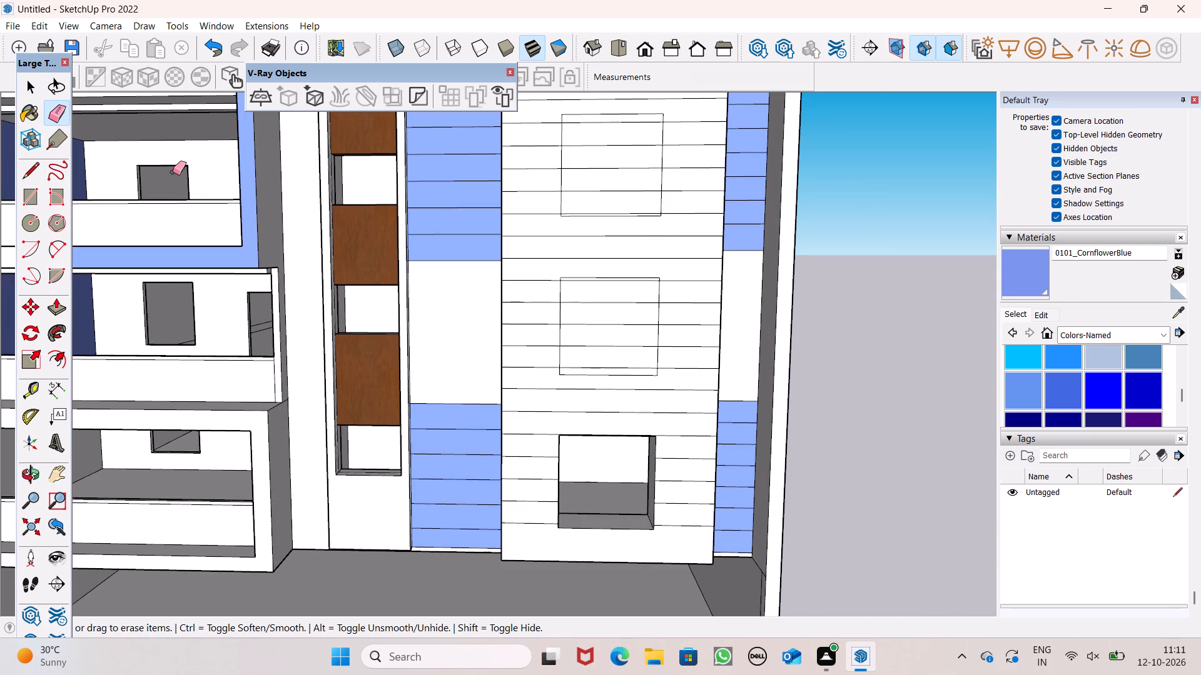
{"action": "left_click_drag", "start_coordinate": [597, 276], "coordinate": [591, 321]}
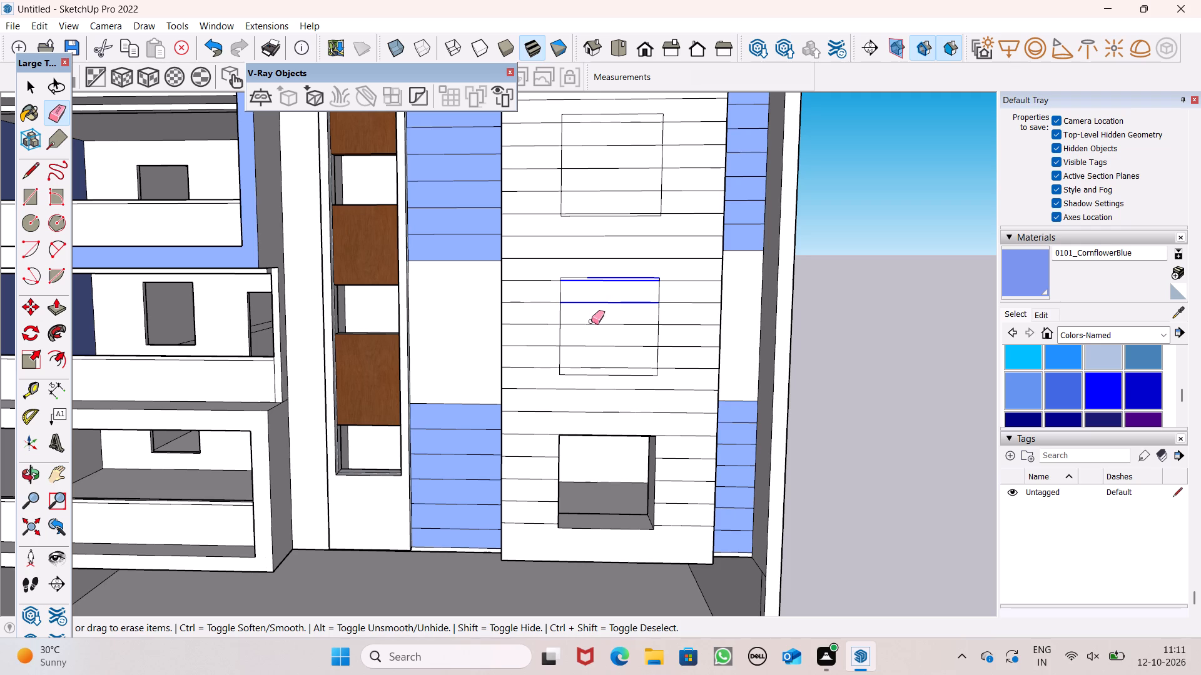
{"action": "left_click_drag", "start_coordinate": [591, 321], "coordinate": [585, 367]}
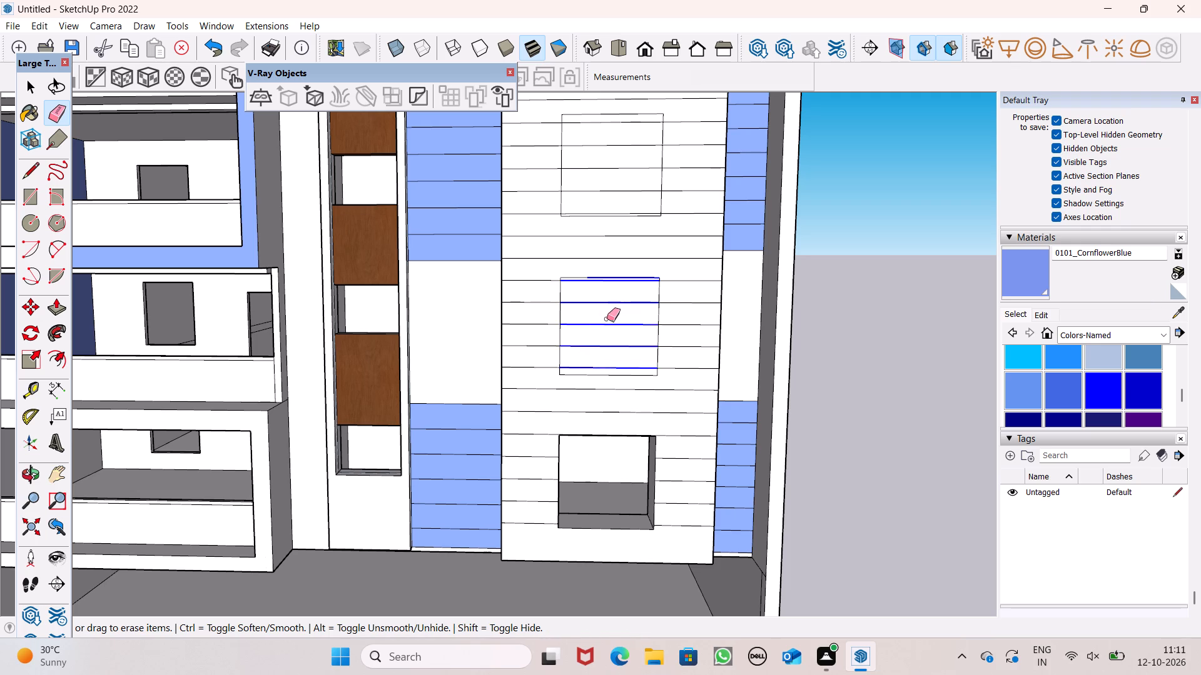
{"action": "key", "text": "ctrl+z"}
Erase the horizontal line segments inside the second window from the bottom, keeping its rectangular outline.
{"action": "scroll", "coordinate": [594, 292], "scroll_direction": "up", "scroll_amount": 7}
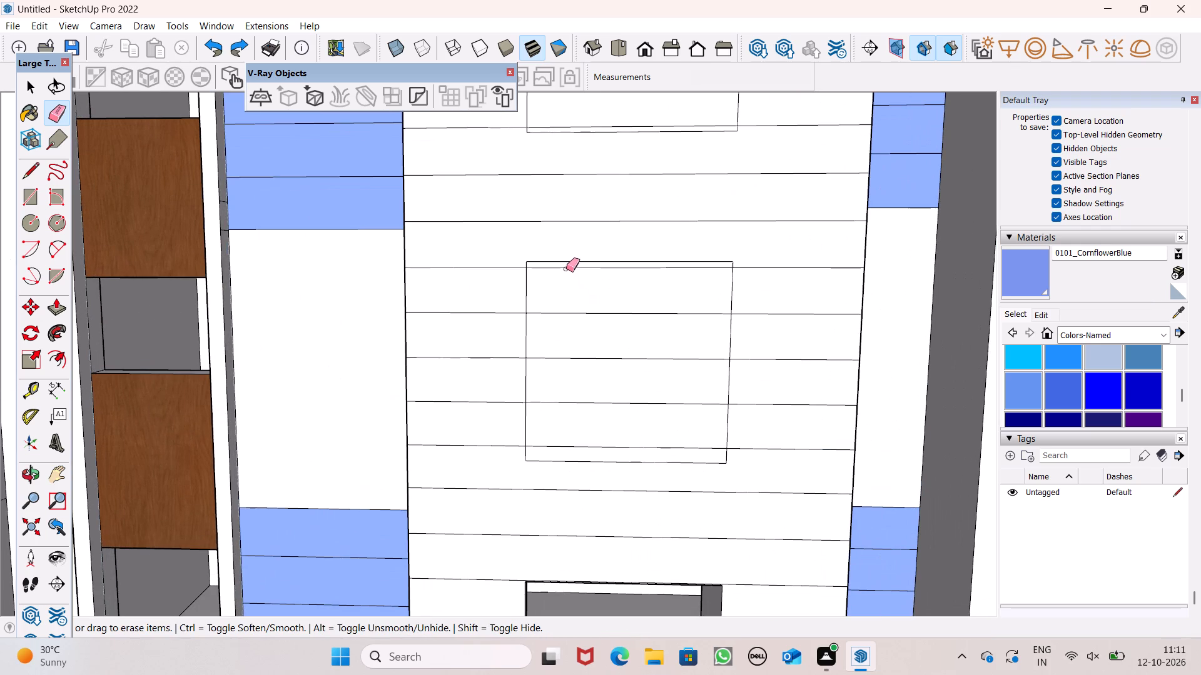
{"action": "left_click_drag", "start_coordinate": [566, 266], "coordinate": [559, 441]}
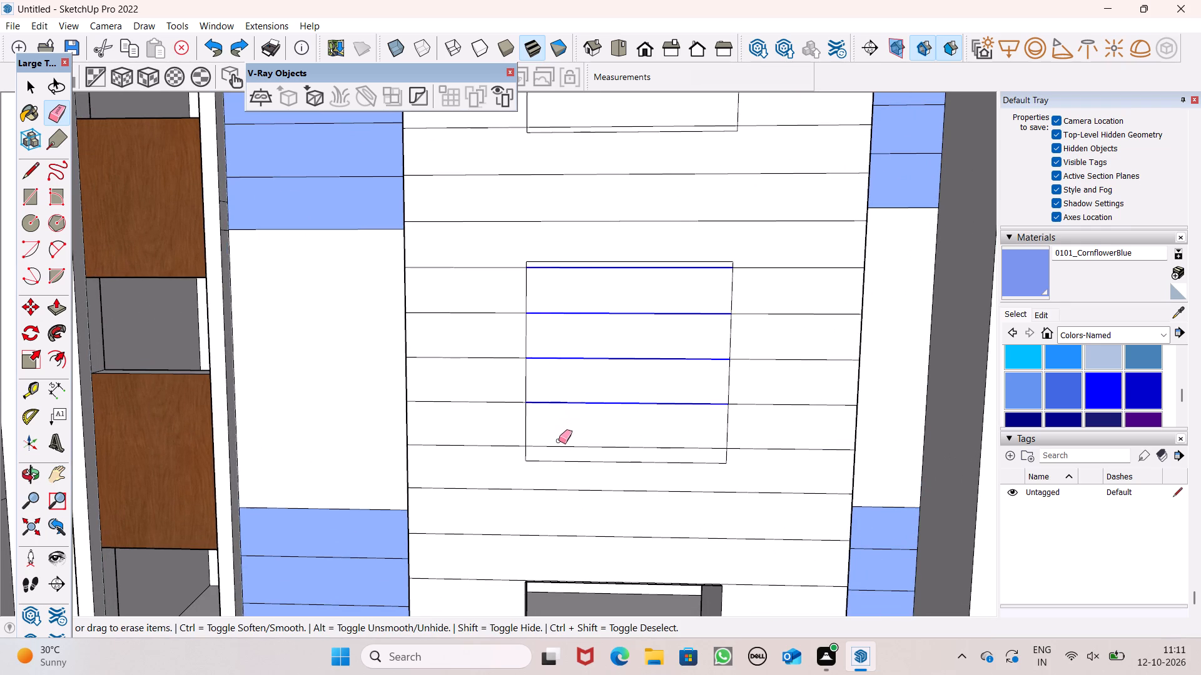
{"action": "left_click_drag", "start_coordinate": [559, 441], "coordinate": [550, 442]}
Erase the horizontal line segments inside the third window from the bottom, keeping its rectangular outline.
{"action": "scroll", "coordinate": [616, 462], "scroll_direction": "down", "scroll_amount": 4}
{"action": "scroll", "coordinate": [642, 397], "scroll_direction": "down", "scroll_amount": 6}
{"action": "scroll", "coordinate": [657, 219], "scroll_direction": "up", "scroll_amount": 8}
{"action": "scroll", "coordinate": [624, 268], "scroll_direction": "up", "scroll_amount": 4}
{"action": "left_click_drag", "start_coordinate": [622, 288], "coordinate": [627, 342]}
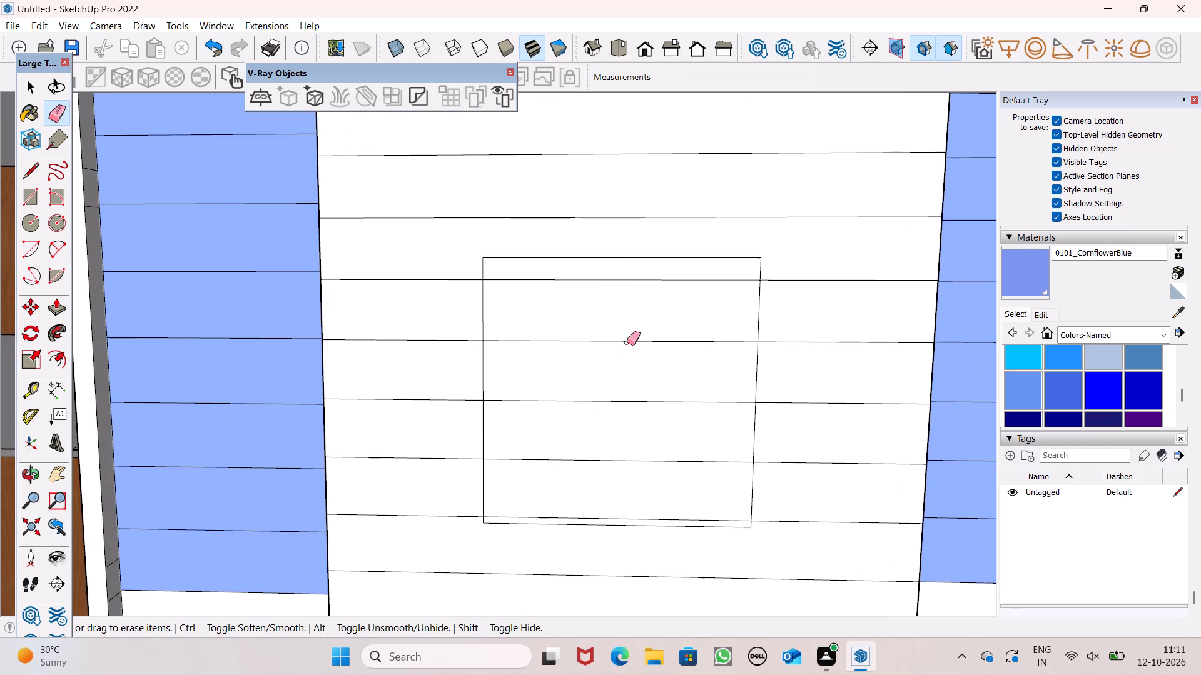
{"action": "left_click_drag", "start_coordinate": [627, 342], "coordinate": [621, 469]}
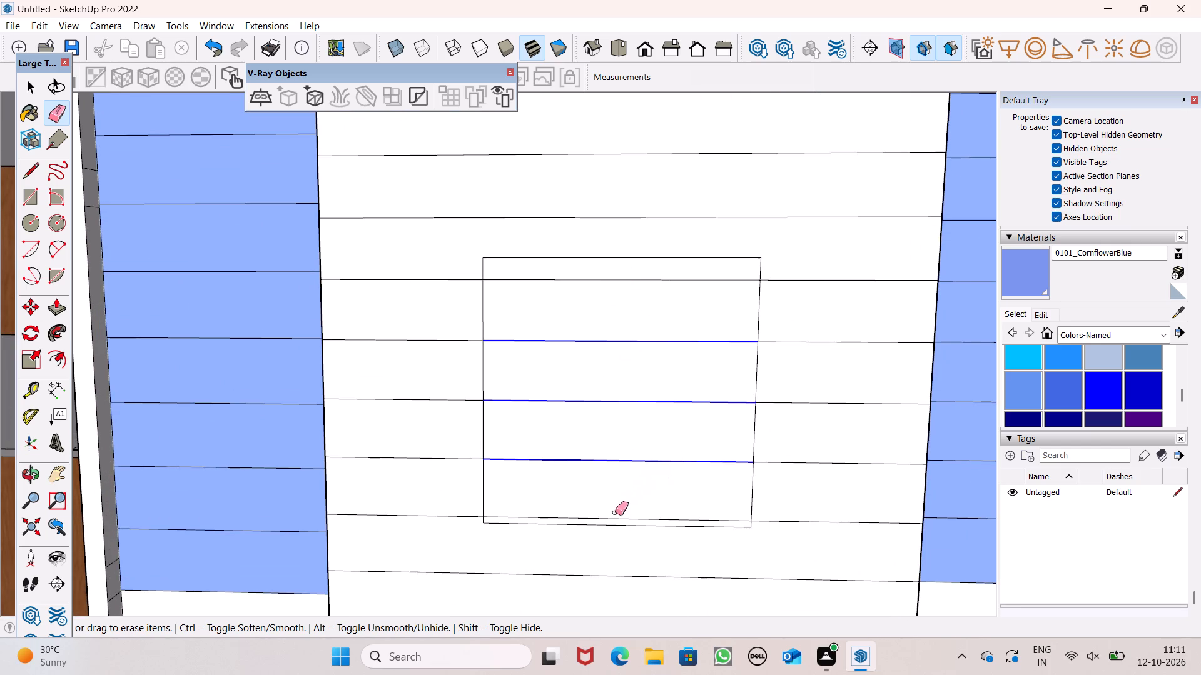
{"action": "scroll", "coordinate": [588, 528], "scroll_direction": "up", "scroll_amount": 2}
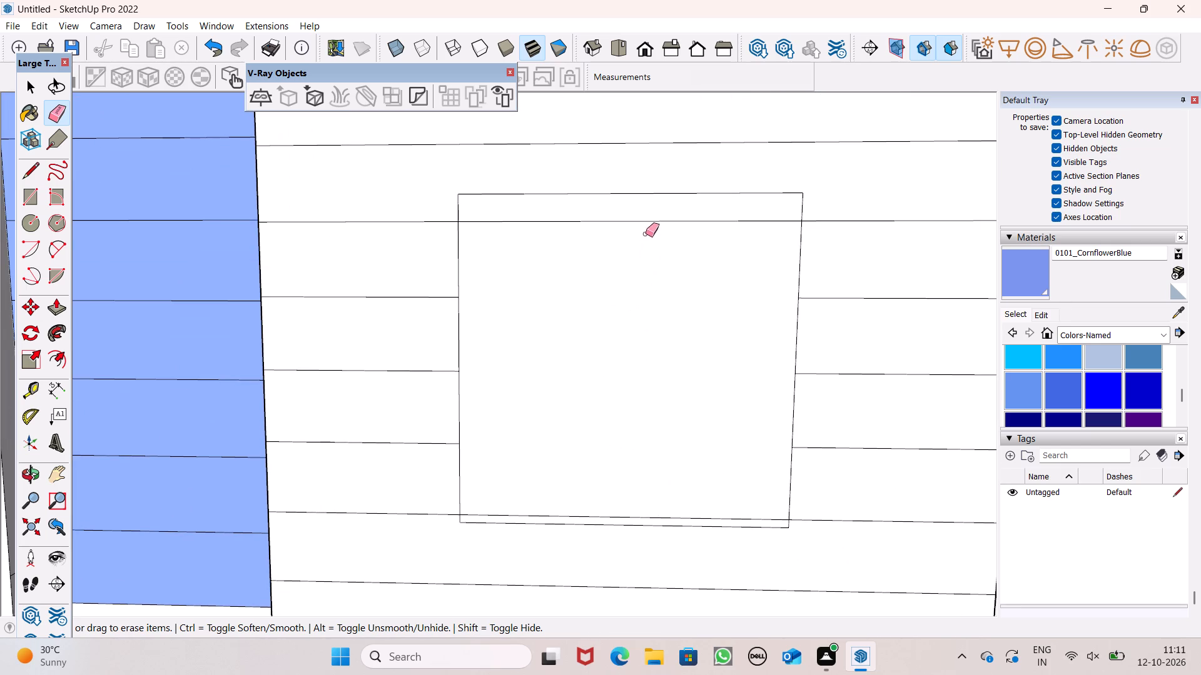
{"action": "left_click", "coordinate": [655, 219]}
{"action": "left_click_drag", "start_coordinate": [539, 506], "coordinate": [540, 511]}
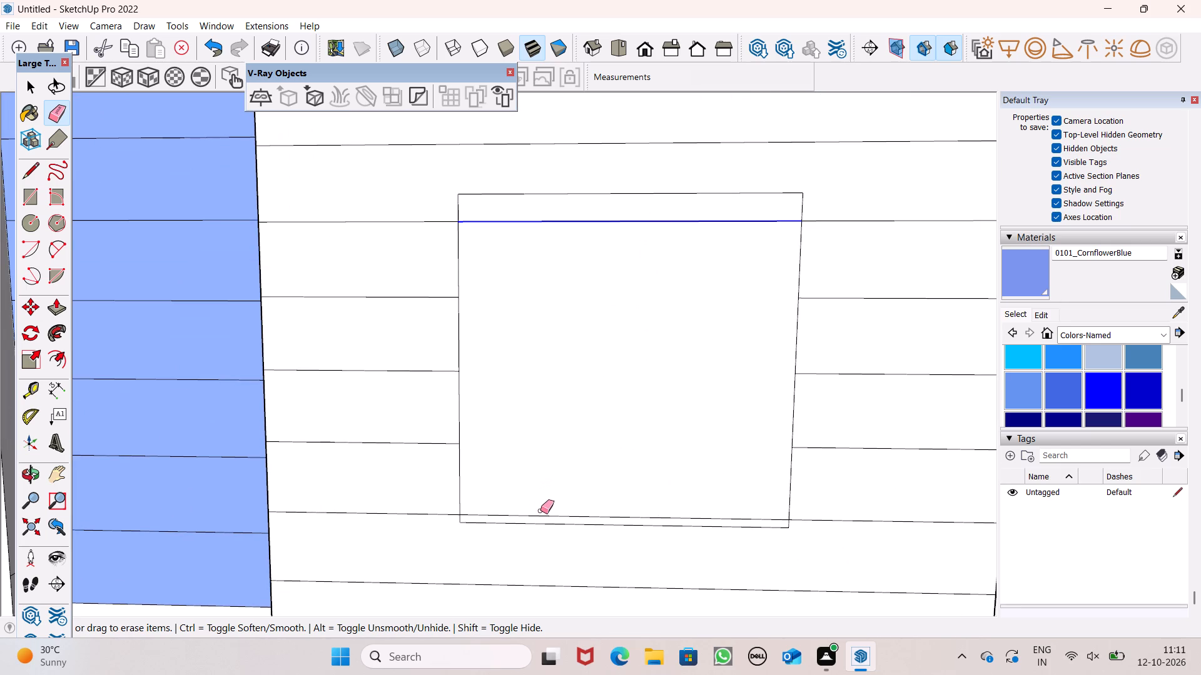
{"action": "left_click_drag", "start_coordinate": [540, 511], "coordinate": [542, 514]}
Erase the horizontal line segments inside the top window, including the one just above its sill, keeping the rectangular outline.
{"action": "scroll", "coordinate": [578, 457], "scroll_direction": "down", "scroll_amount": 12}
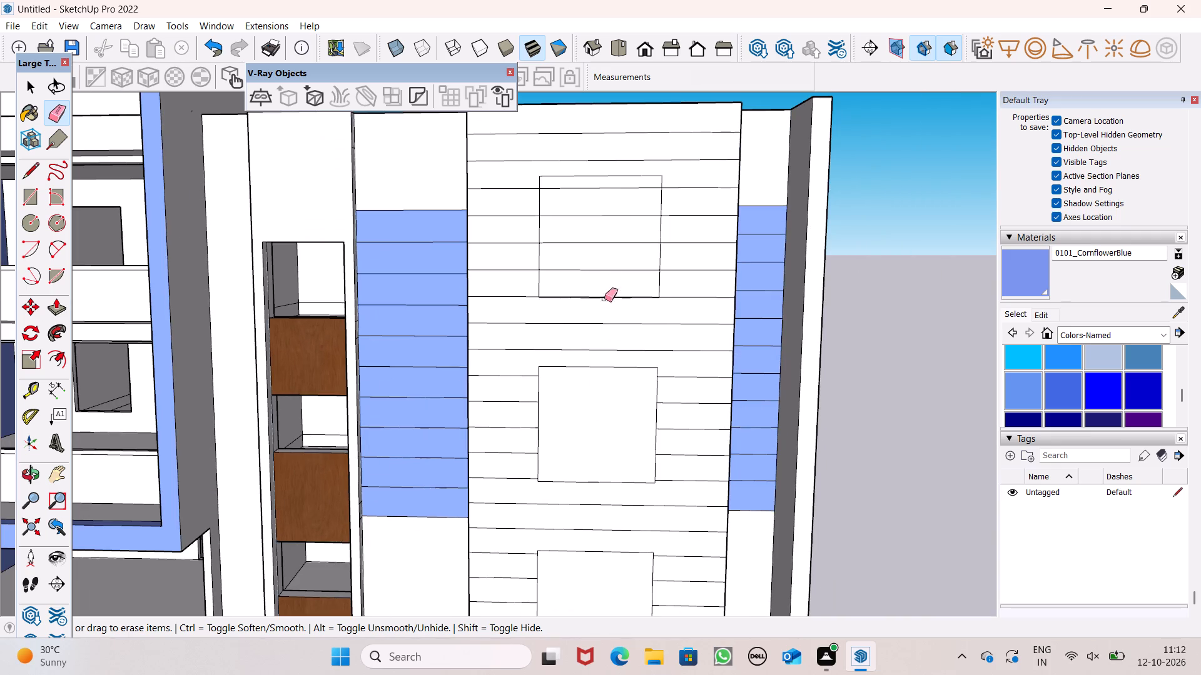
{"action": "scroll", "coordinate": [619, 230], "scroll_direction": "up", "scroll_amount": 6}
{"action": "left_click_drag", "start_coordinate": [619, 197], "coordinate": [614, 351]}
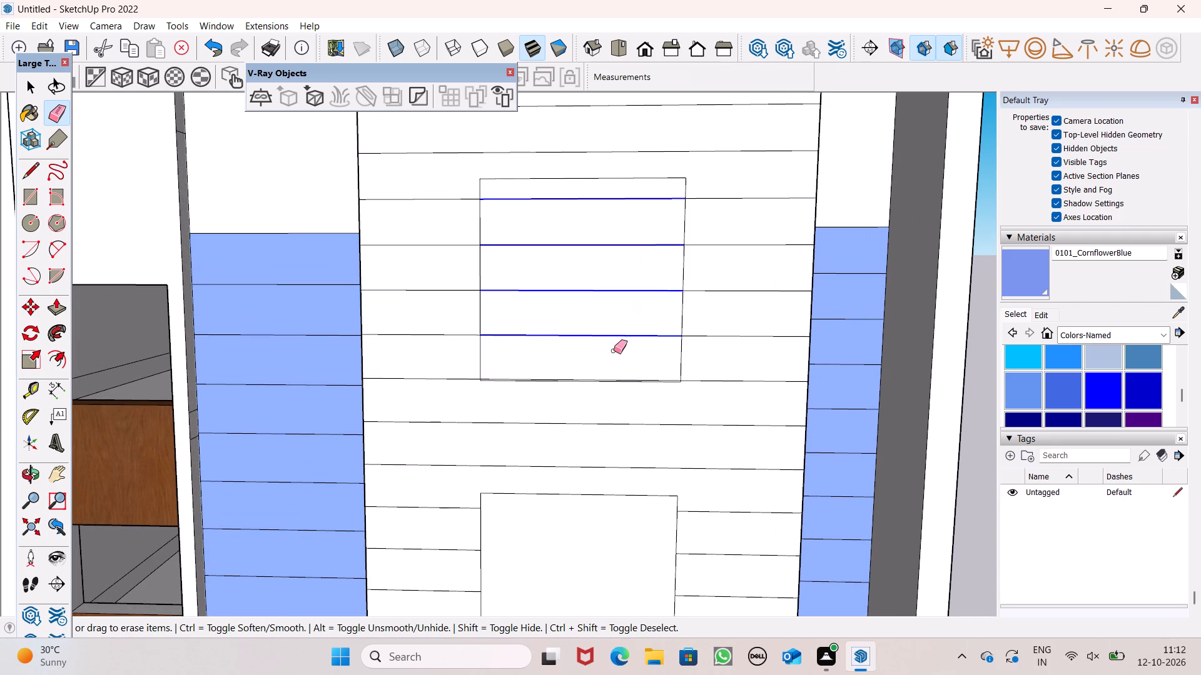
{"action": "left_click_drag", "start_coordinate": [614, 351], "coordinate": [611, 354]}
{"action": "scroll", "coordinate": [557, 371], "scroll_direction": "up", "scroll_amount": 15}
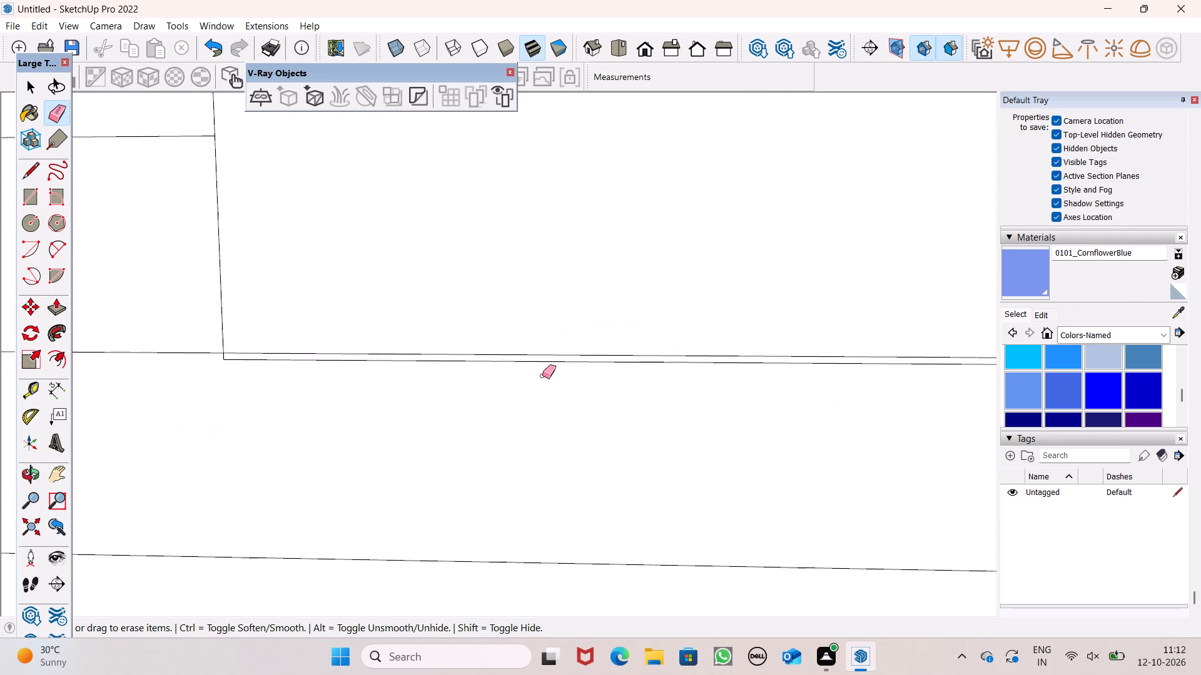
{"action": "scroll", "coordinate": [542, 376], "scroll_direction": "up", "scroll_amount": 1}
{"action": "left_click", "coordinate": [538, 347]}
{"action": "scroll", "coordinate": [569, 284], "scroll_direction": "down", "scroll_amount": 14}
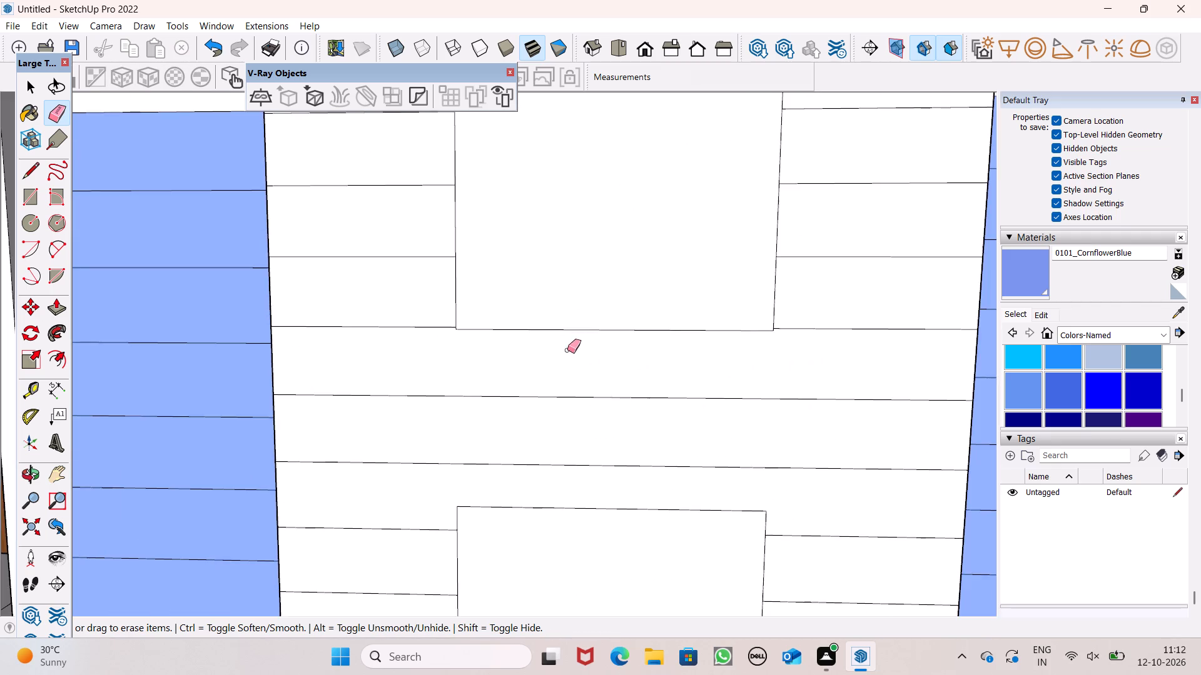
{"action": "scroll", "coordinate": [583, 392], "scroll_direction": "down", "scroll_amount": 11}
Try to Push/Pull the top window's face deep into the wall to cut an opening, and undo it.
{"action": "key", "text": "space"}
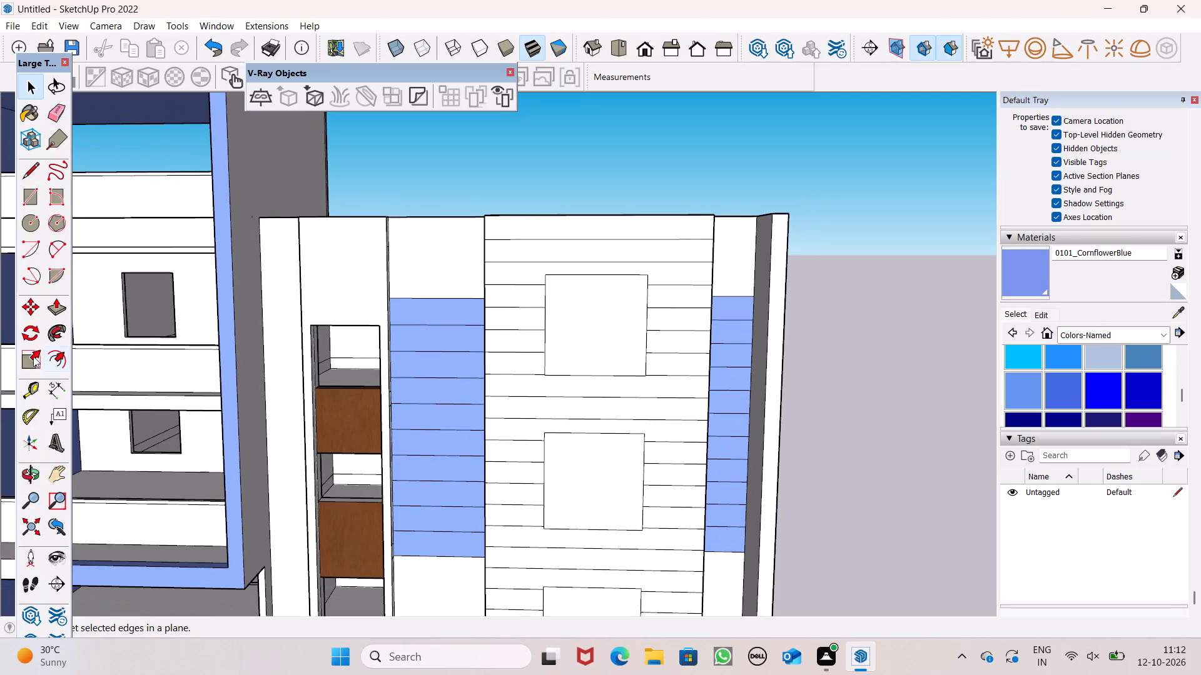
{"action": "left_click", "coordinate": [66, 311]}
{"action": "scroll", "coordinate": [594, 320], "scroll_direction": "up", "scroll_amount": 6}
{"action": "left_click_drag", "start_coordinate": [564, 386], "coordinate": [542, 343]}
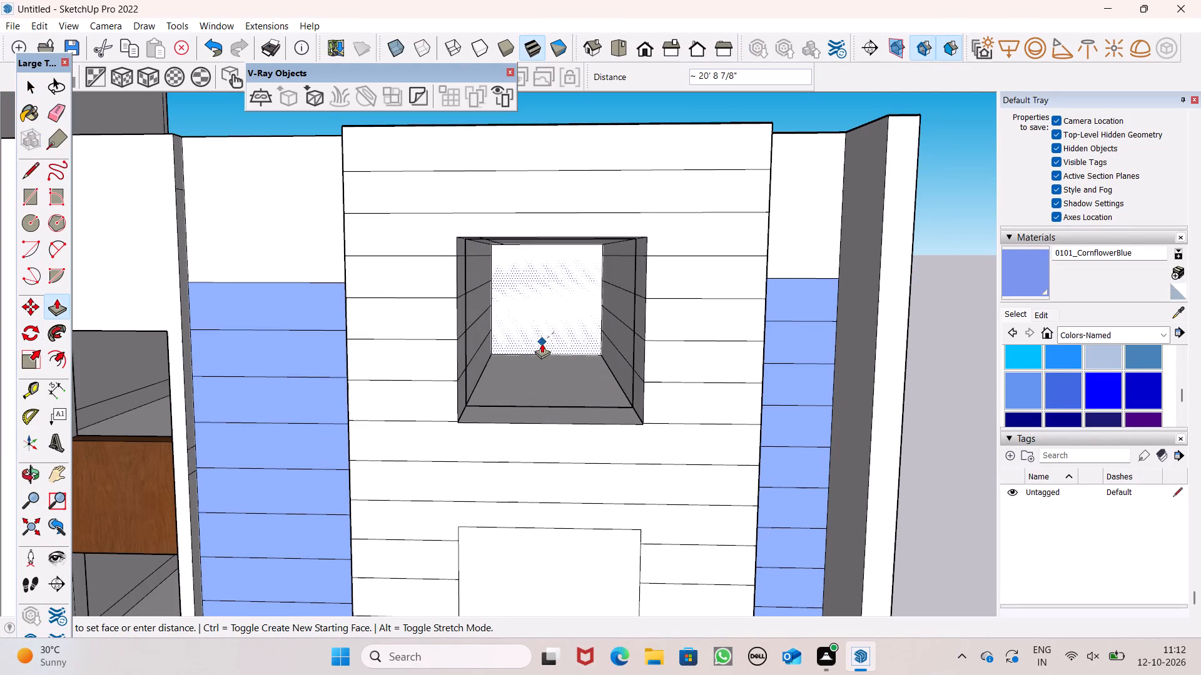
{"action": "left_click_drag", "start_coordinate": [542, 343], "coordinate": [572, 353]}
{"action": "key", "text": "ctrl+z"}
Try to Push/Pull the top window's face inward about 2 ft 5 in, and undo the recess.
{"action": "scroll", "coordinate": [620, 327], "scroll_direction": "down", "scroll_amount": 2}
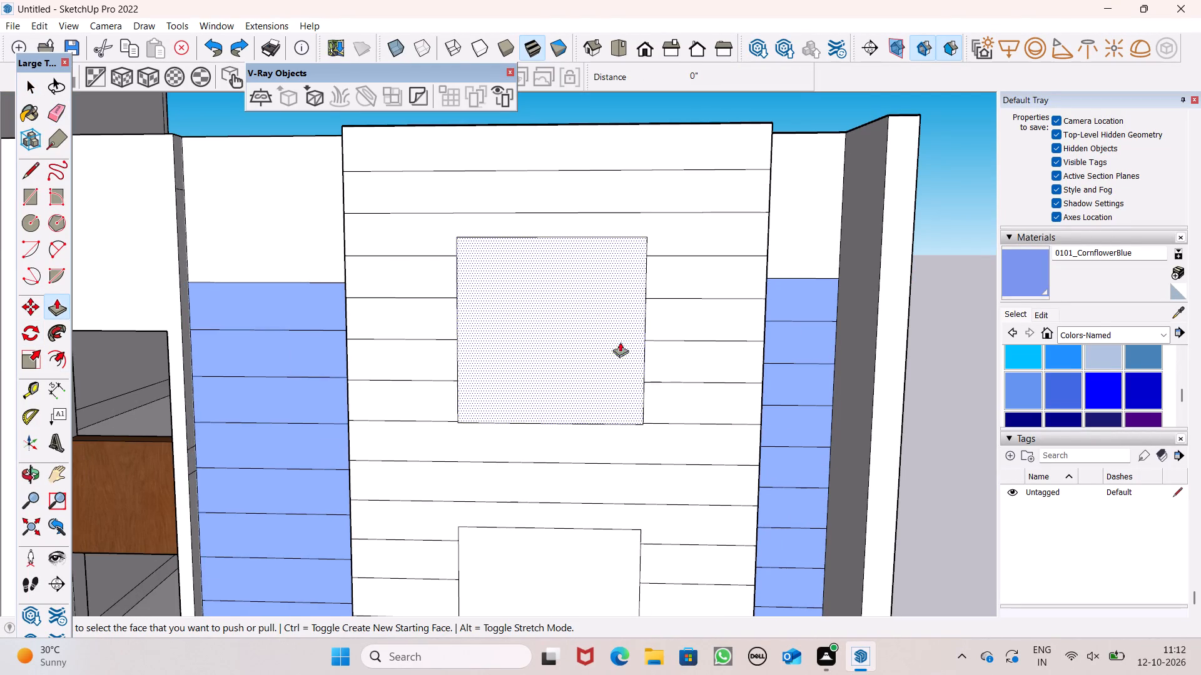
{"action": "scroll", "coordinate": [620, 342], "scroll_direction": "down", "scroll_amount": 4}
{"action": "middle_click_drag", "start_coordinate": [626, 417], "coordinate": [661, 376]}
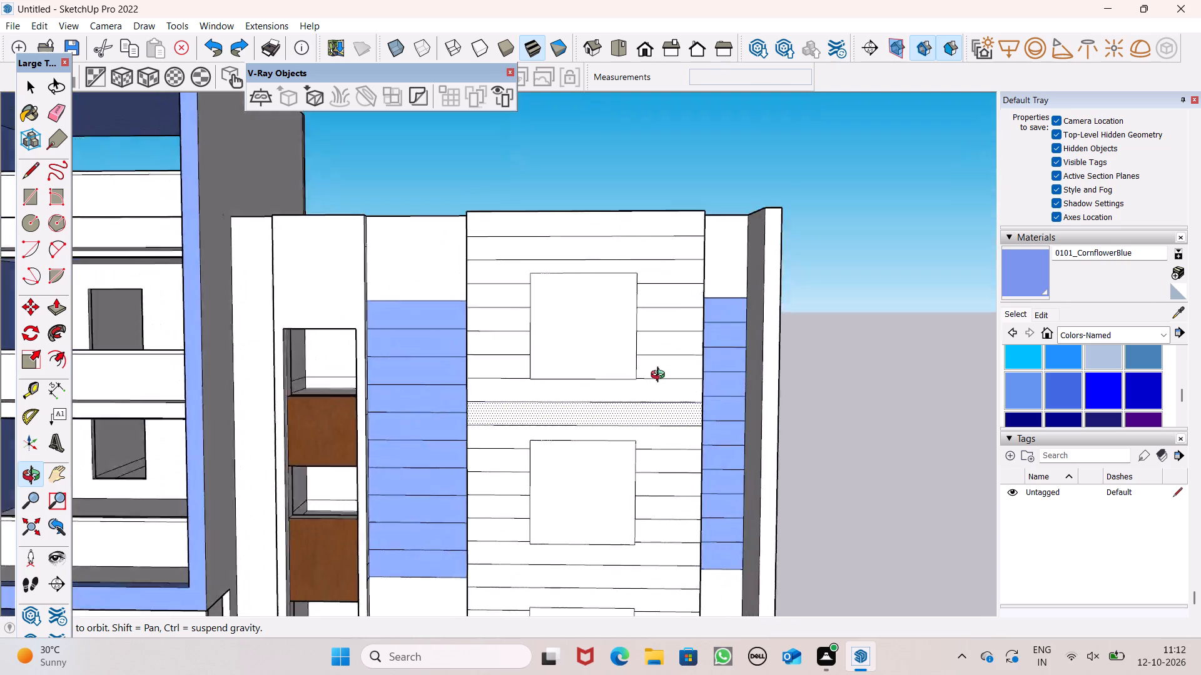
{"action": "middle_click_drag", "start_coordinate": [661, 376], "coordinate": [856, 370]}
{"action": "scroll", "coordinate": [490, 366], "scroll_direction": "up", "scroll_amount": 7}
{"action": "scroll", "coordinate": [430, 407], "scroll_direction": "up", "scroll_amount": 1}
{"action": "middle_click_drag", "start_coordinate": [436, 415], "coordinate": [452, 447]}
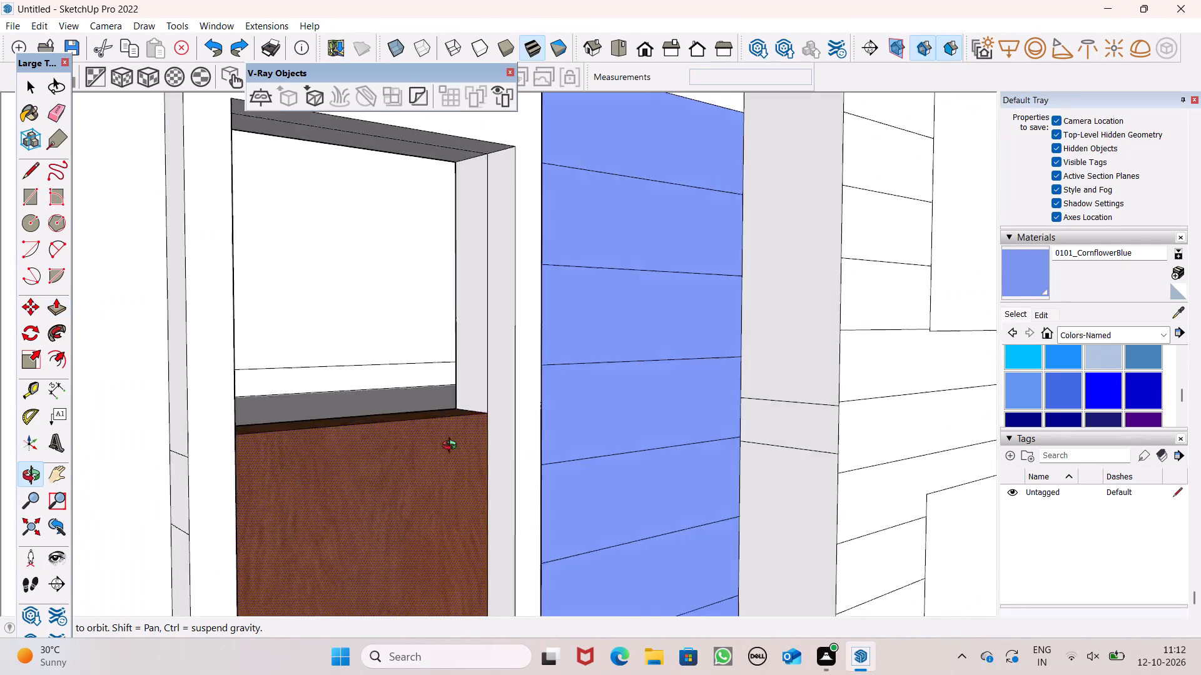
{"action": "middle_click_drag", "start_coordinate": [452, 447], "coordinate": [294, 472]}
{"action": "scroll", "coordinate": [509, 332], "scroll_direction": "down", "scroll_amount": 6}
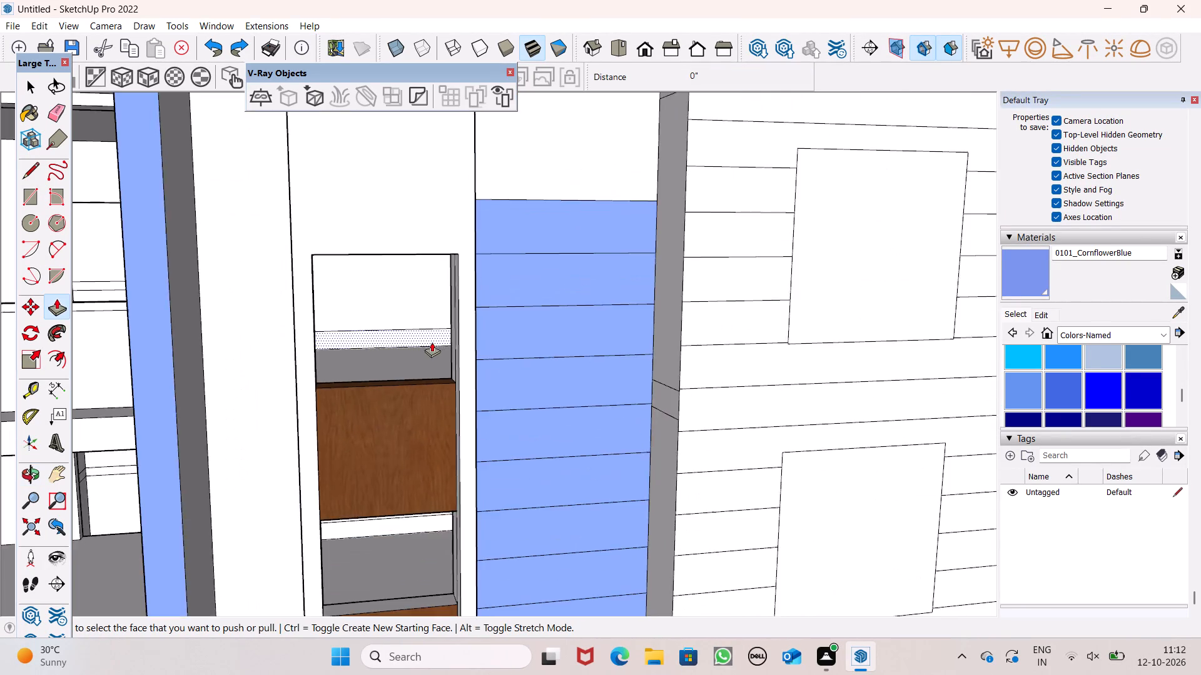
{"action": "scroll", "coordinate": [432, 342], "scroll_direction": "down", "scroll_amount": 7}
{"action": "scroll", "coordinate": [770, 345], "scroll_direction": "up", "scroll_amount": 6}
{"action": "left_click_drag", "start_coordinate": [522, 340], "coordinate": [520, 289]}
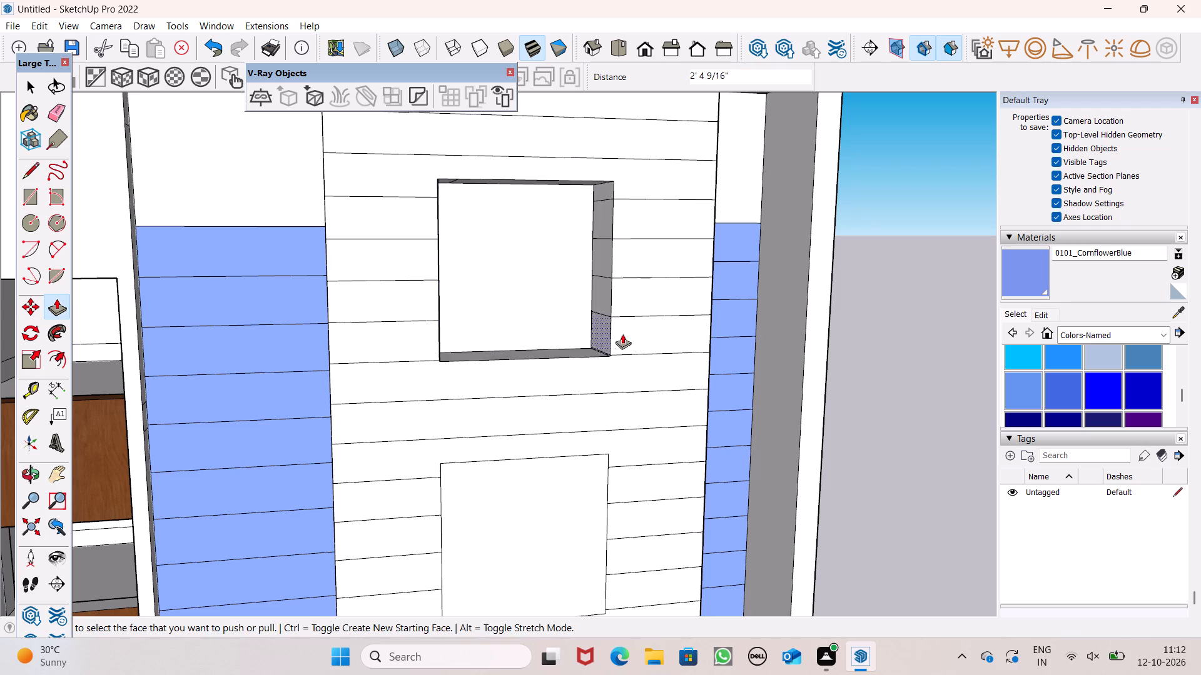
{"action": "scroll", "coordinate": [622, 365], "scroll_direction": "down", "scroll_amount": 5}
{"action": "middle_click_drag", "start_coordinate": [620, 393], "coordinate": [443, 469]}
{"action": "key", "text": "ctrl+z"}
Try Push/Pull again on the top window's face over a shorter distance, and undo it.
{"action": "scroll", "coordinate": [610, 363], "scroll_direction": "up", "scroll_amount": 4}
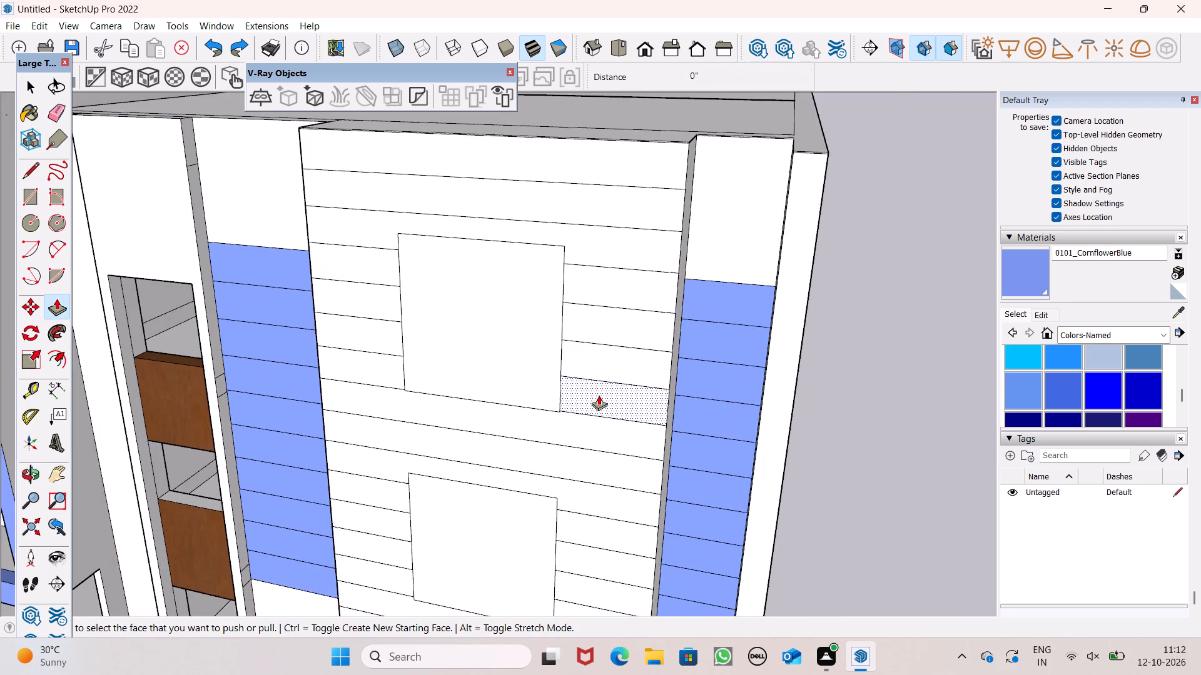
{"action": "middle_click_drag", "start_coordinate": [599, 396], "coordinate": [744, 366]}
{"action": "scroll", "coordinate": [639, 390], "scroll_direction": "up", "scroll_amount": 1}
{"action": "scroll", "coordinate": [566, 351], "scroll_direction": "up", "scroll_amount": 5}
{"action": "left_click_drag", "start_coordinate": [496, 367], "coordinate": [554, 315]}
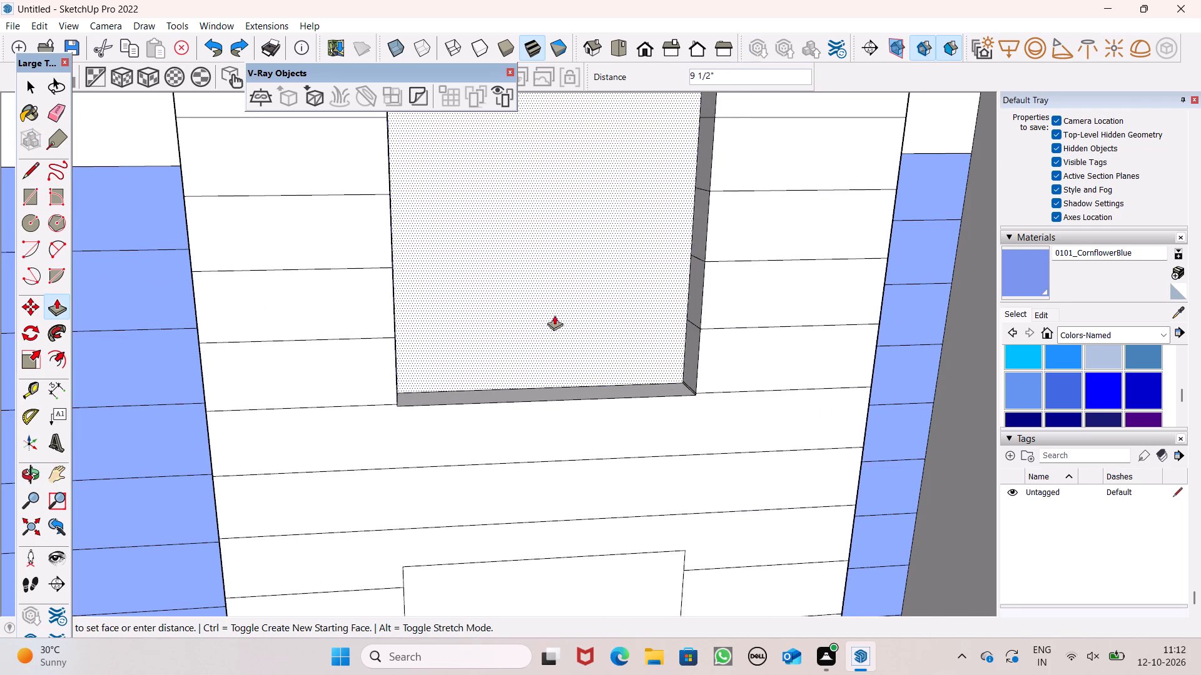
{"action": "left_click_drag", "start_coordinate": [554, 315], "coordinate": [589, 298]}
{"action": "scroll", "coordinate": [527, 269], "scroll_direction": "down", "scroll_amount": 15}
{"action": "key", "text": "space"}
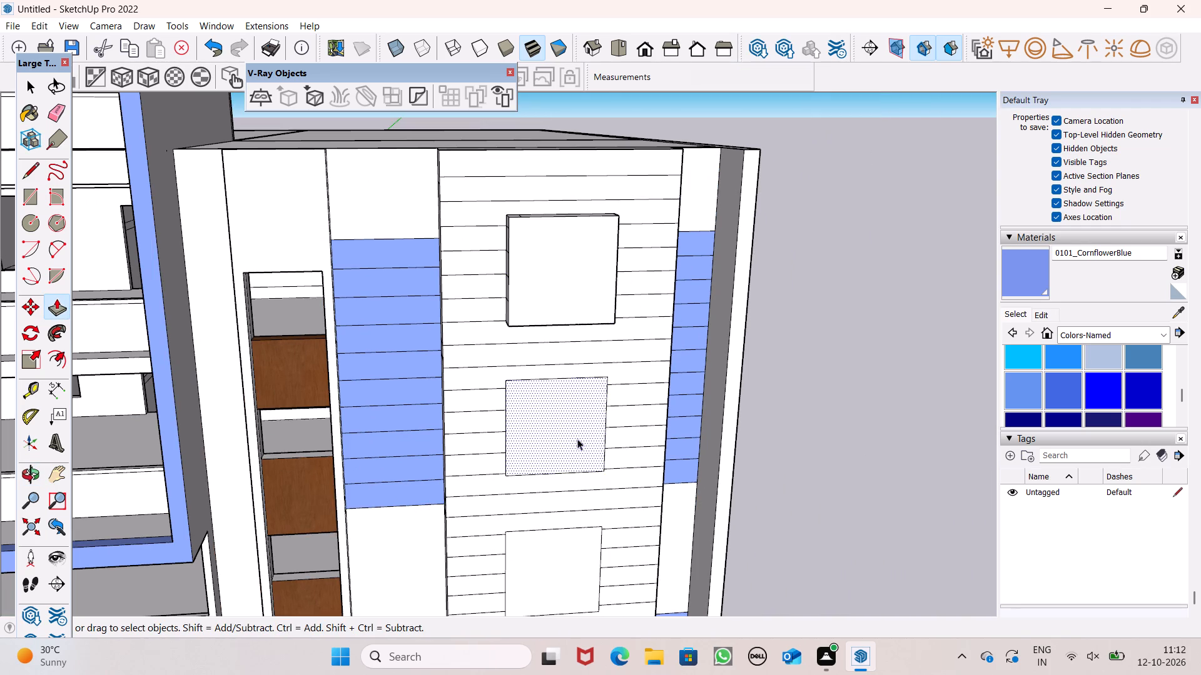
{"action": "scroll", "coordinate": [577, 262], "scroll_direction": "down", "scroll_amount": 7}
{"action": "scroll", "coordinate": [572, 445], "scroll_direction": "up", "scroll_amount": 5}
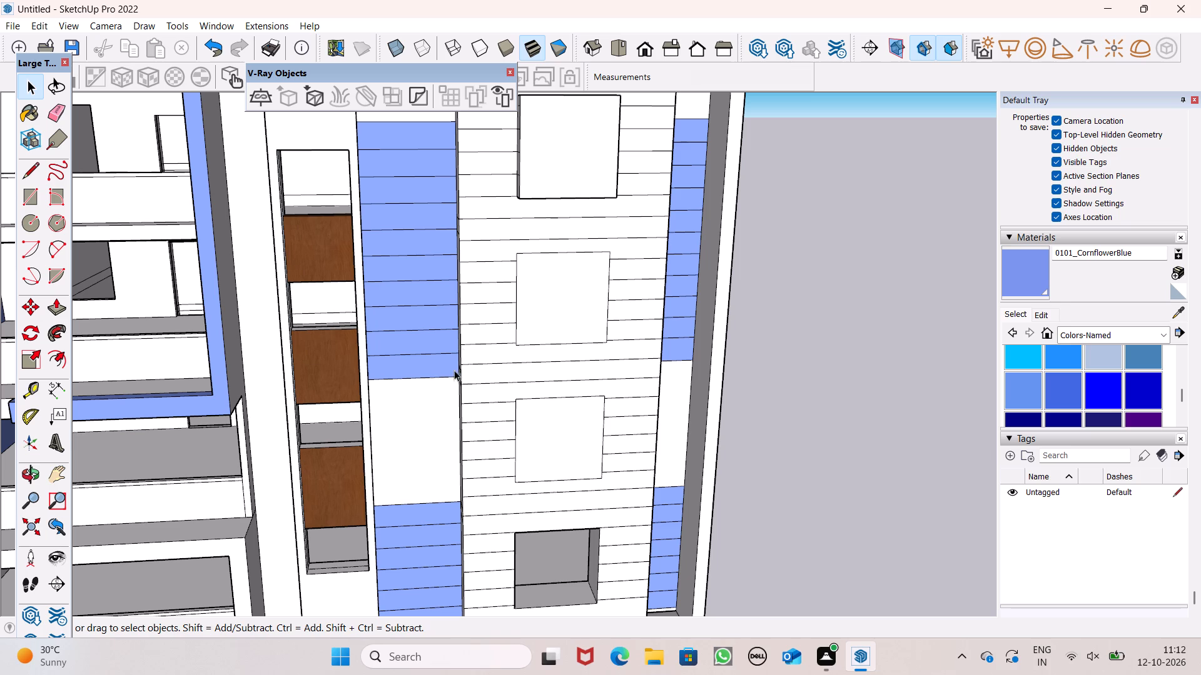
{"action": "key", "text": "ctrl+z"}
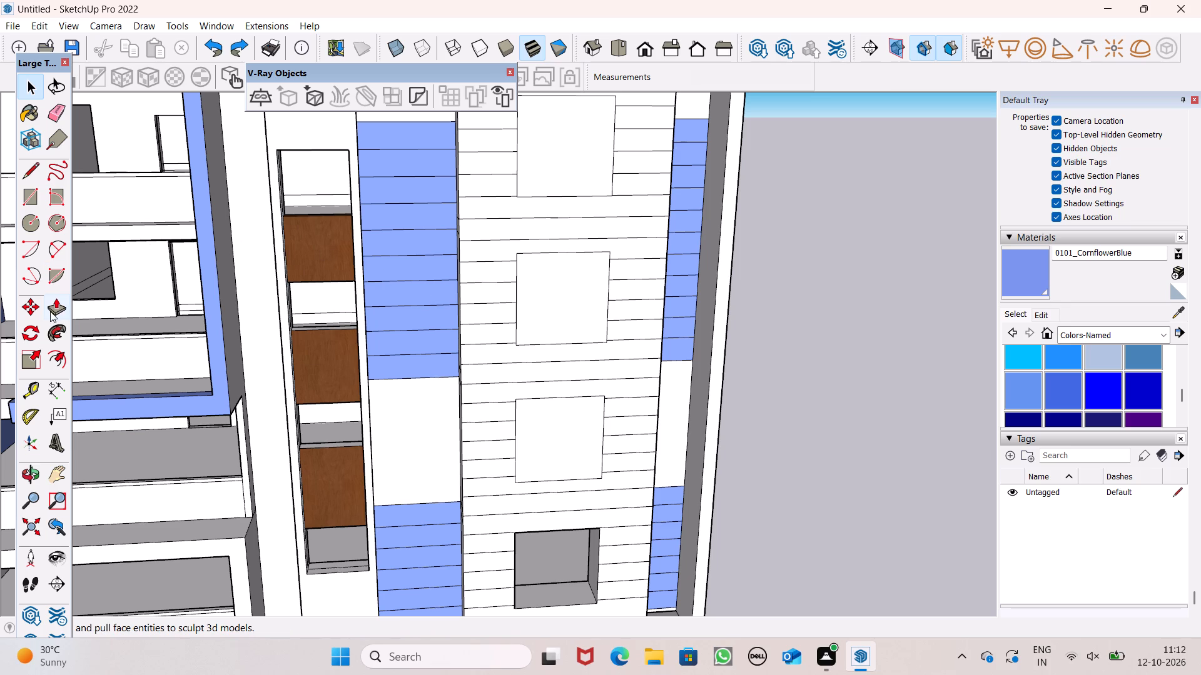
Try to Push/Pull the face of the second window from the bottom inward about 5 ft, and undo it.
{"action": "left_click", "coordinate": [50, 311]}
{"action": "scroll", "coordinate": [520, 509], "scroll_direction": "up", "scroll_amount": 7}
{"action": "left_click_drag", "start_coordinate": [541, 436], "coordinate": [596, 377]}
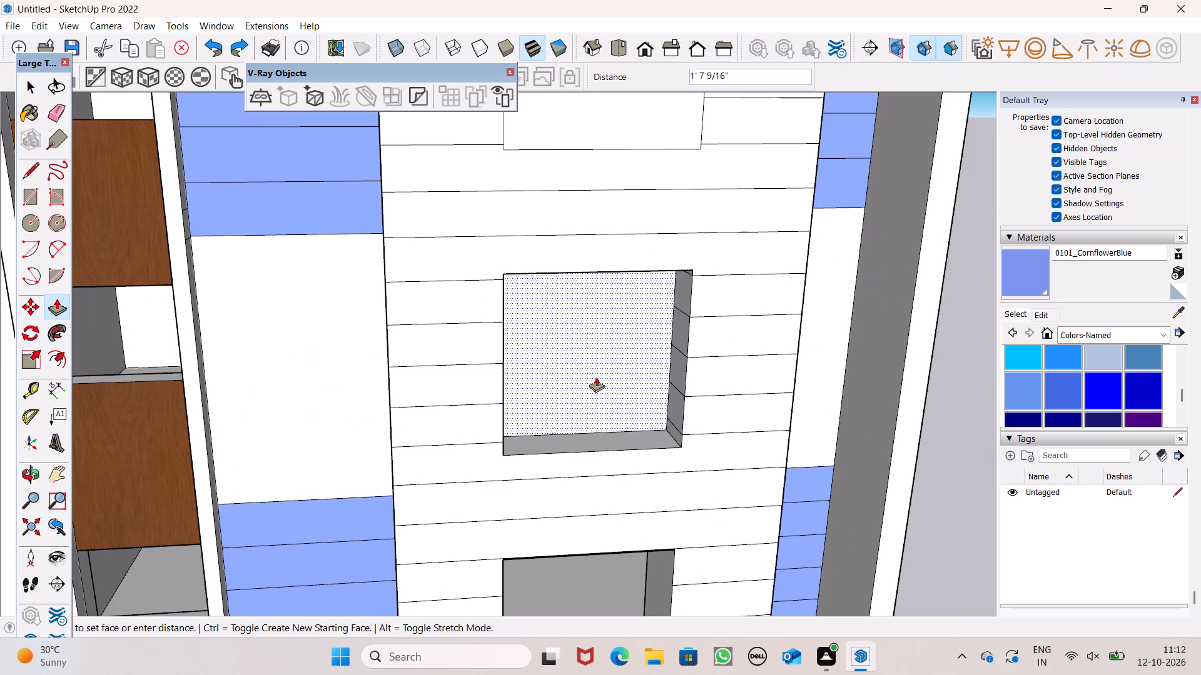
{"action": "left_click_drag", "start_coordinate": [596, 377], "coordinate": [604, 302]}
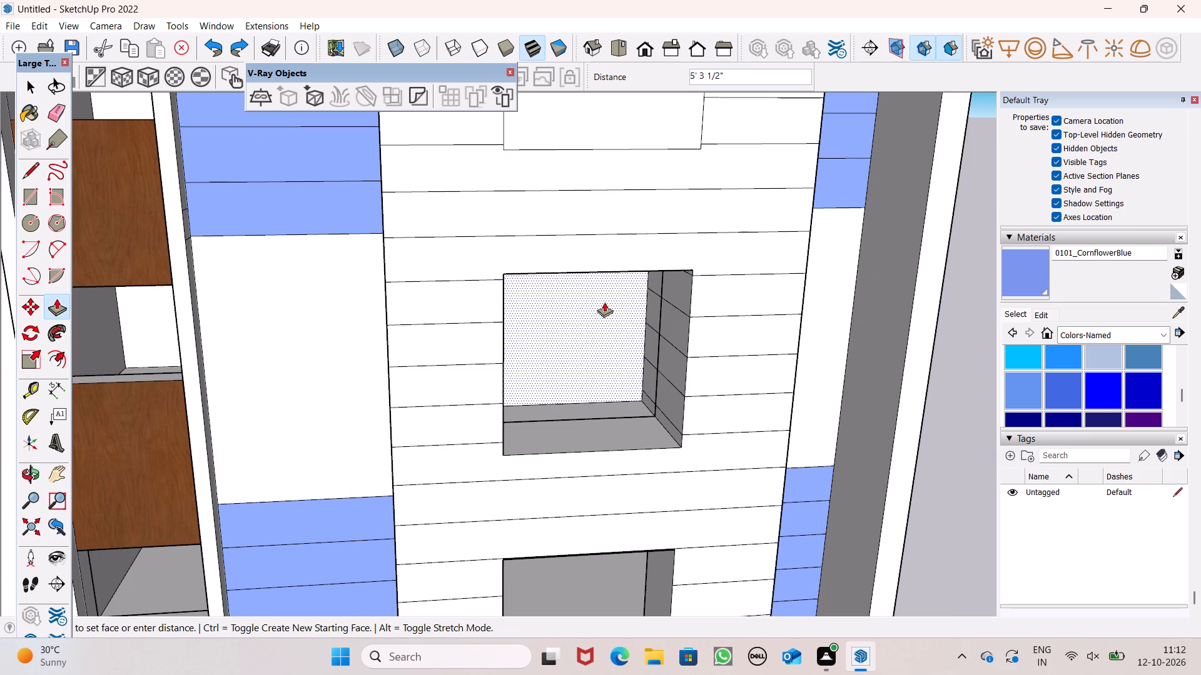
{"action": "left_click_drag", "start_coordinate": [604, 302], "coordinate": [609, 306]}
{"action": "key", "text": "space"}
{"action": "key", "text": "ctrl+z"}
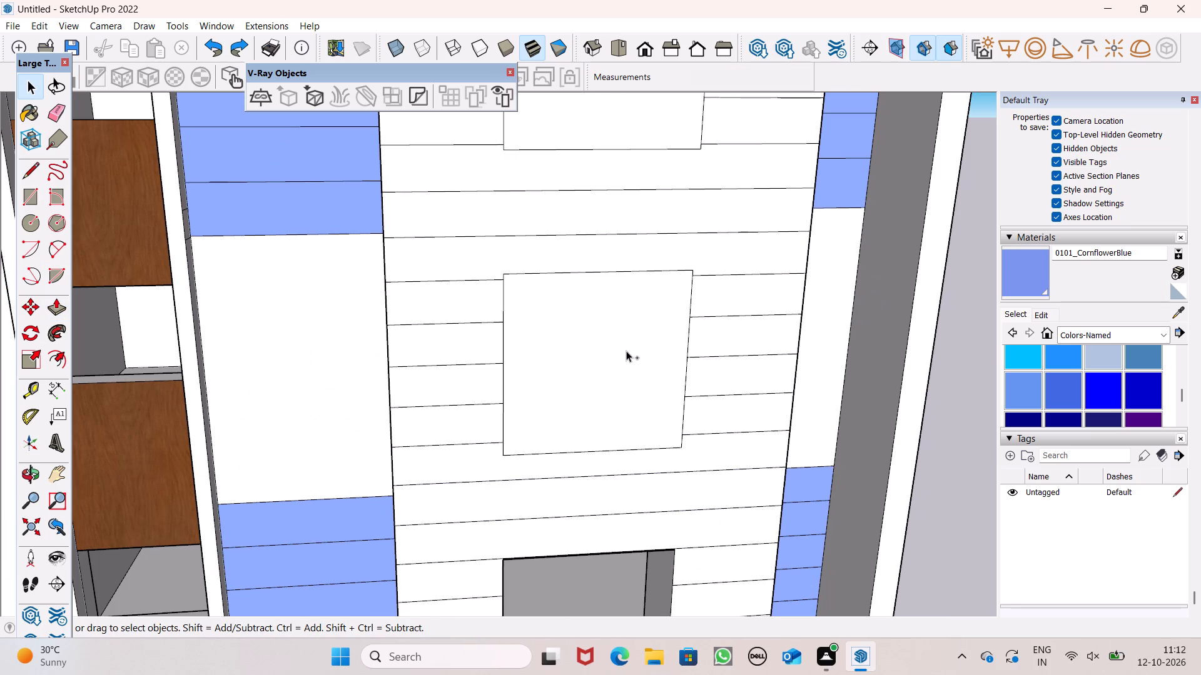
Undo the panel's line erasures, line array and closed window faces, back to four open windows with two horizontal lines at the panel's top.
{"action": "scroll", "coordinate": [690, 384], "scroll_direction": "down", "scroll_amount": 13}
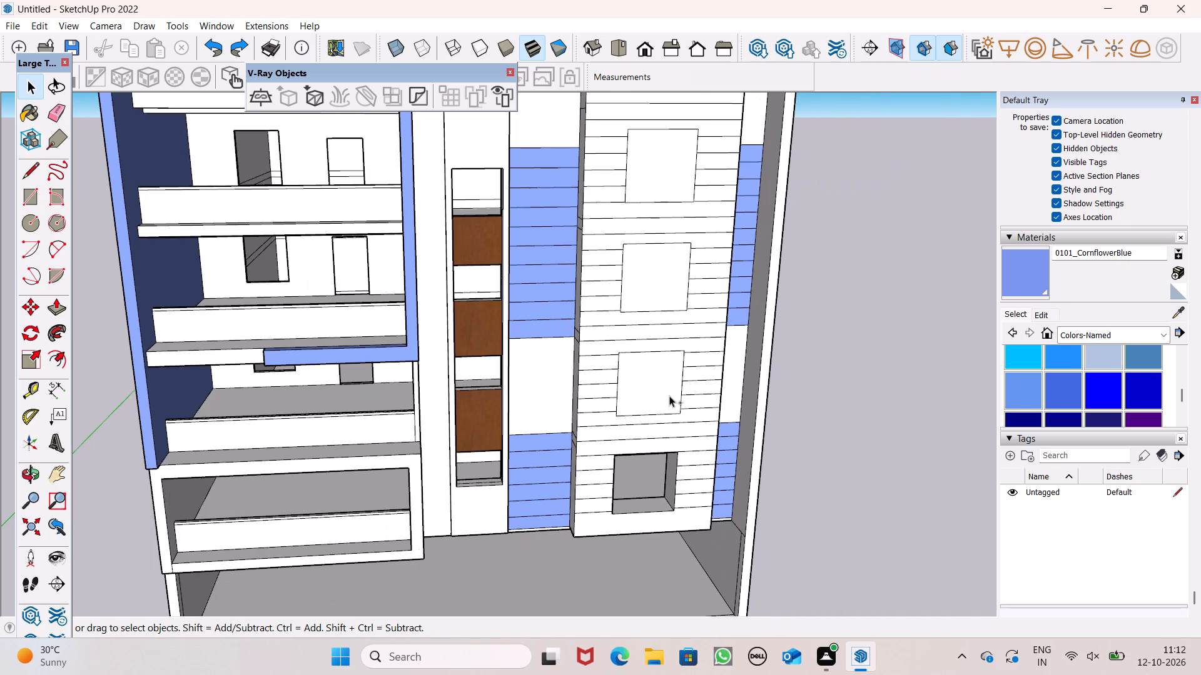
{"action": "key", "text": "ctrl+z"}
{"action": "key", "text": "ctrl+z"}
{"action": "key", "text": "ctrl+z"}
{"action": "key", "text": "ctrl+z"}
{"action": "key", "text": "ctrl+z"}
{"action": "key", "text": "ctrl+z"}
{"action": "key", "text": "ctrl+z"}
{"action": "key", "text": "ctrl+z"}
{"action": "key", "text": "ctrl+z"}
{"action": "key", "text": "ctrl+z"}
{"action": "key", "text": "ctrl+z"}
{"action": "key", "text": "ctrl+z"}
{"action": "key", "text": "ctrl+z"}
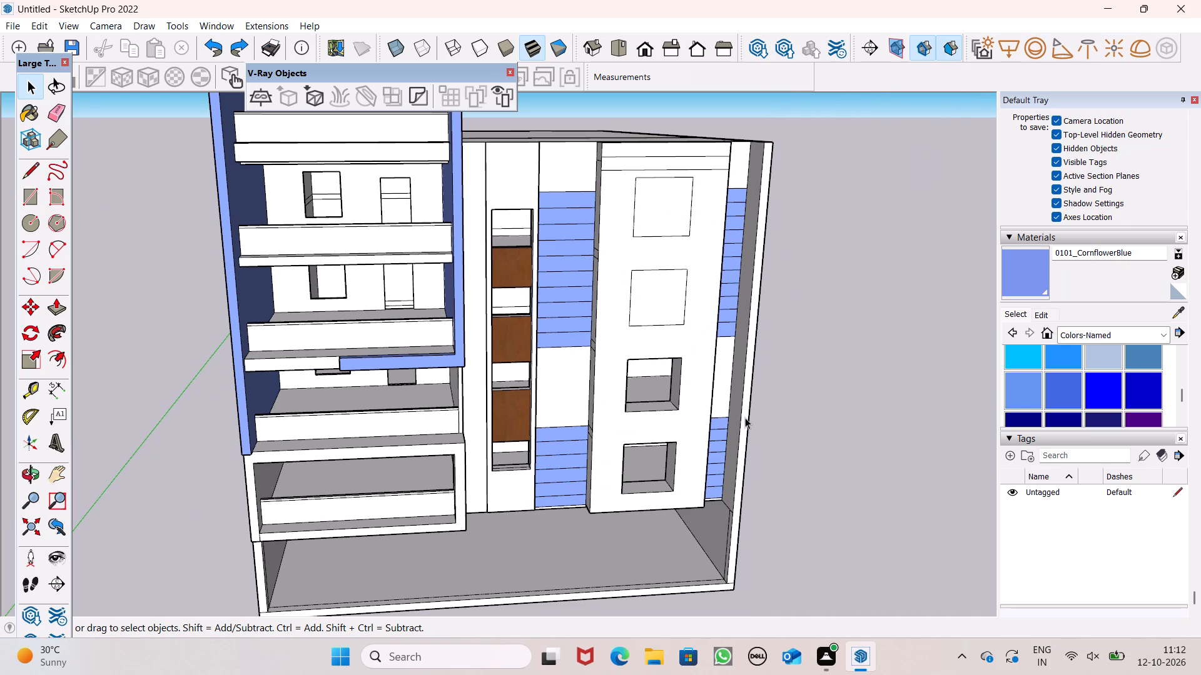
{"action": "key", "text": "ctrl+z"}
{"action": "key", "text": "ctrl+z"}
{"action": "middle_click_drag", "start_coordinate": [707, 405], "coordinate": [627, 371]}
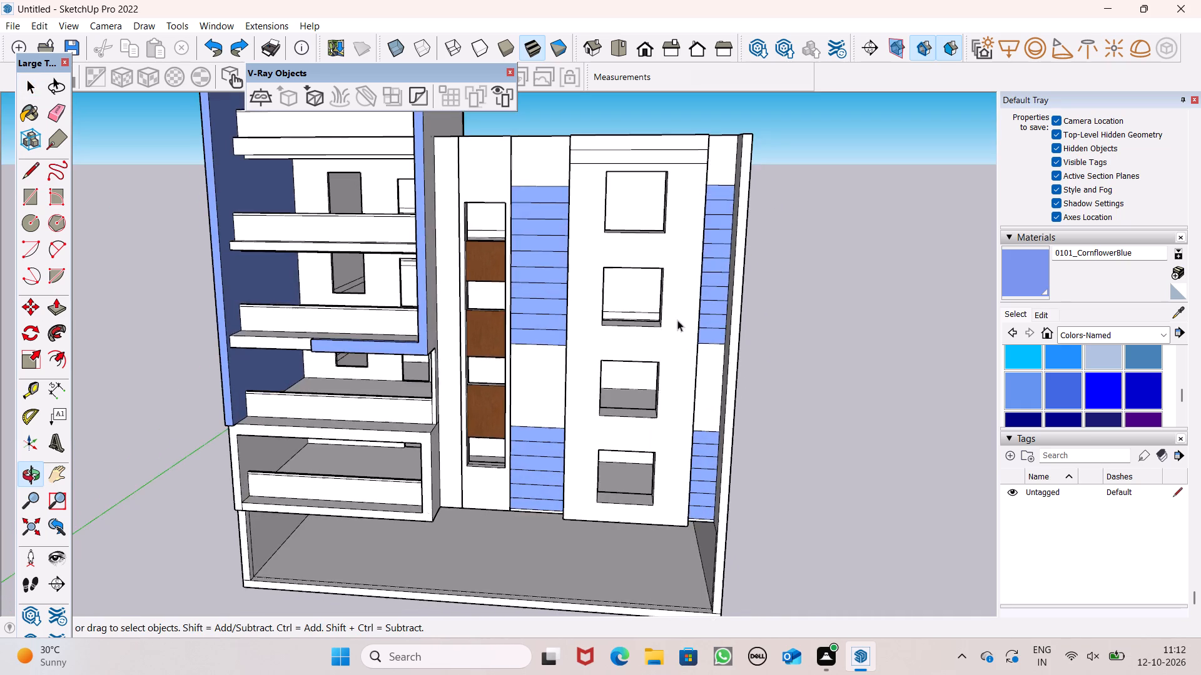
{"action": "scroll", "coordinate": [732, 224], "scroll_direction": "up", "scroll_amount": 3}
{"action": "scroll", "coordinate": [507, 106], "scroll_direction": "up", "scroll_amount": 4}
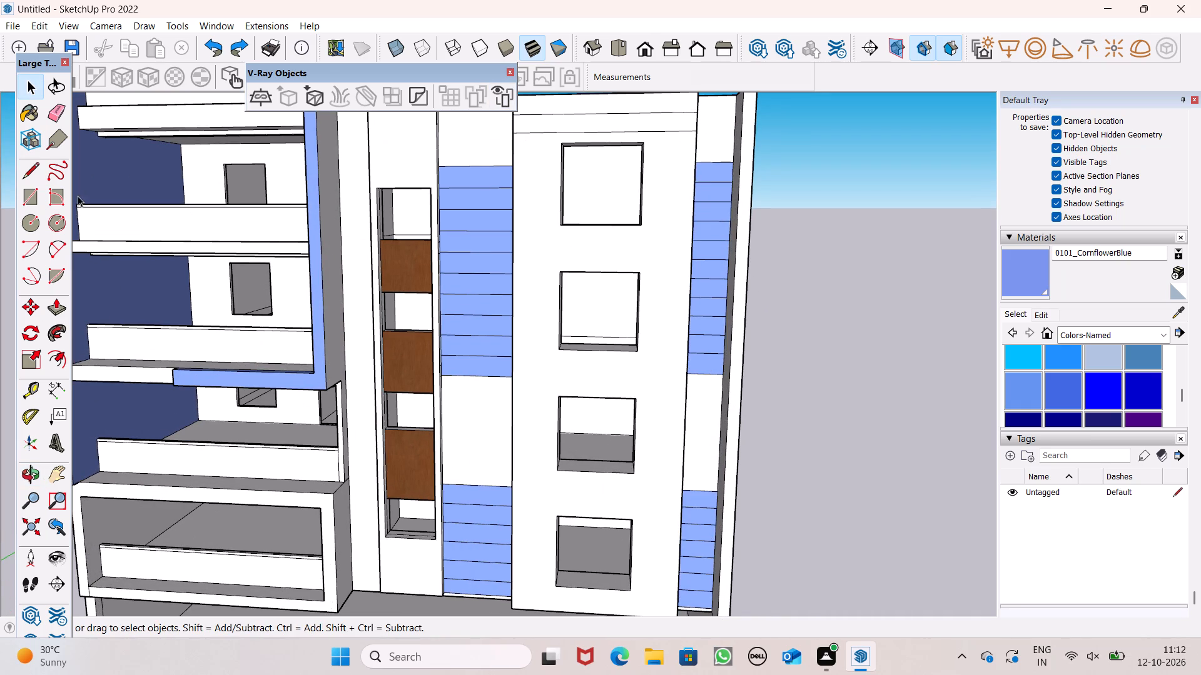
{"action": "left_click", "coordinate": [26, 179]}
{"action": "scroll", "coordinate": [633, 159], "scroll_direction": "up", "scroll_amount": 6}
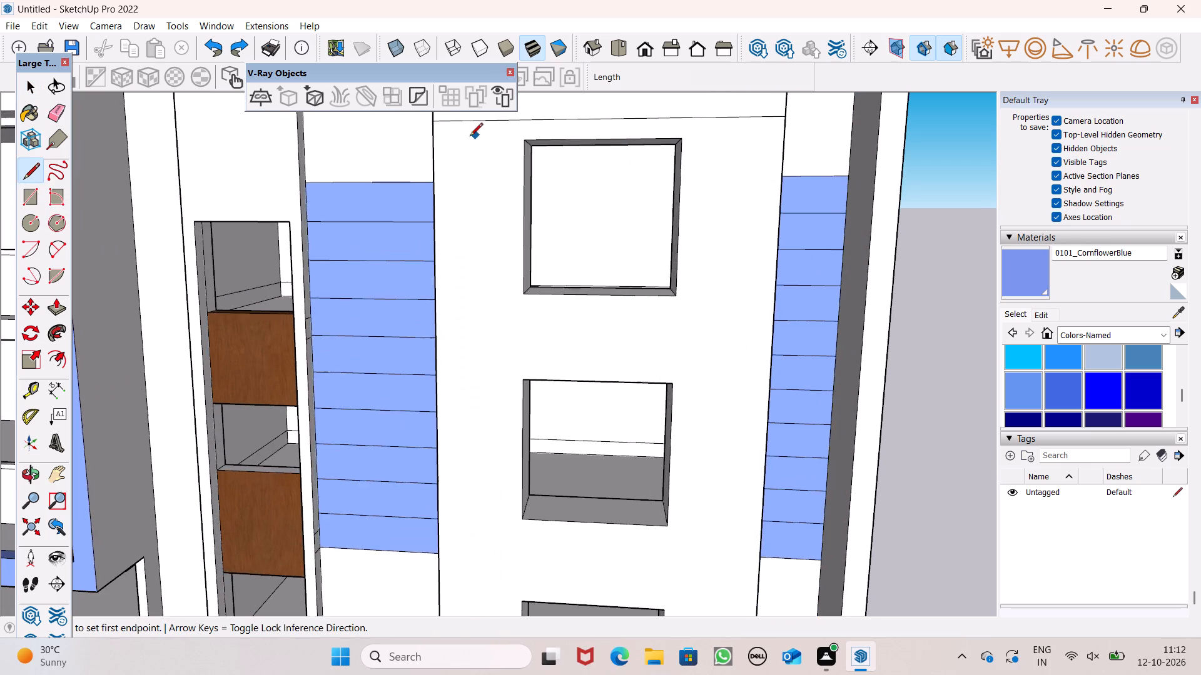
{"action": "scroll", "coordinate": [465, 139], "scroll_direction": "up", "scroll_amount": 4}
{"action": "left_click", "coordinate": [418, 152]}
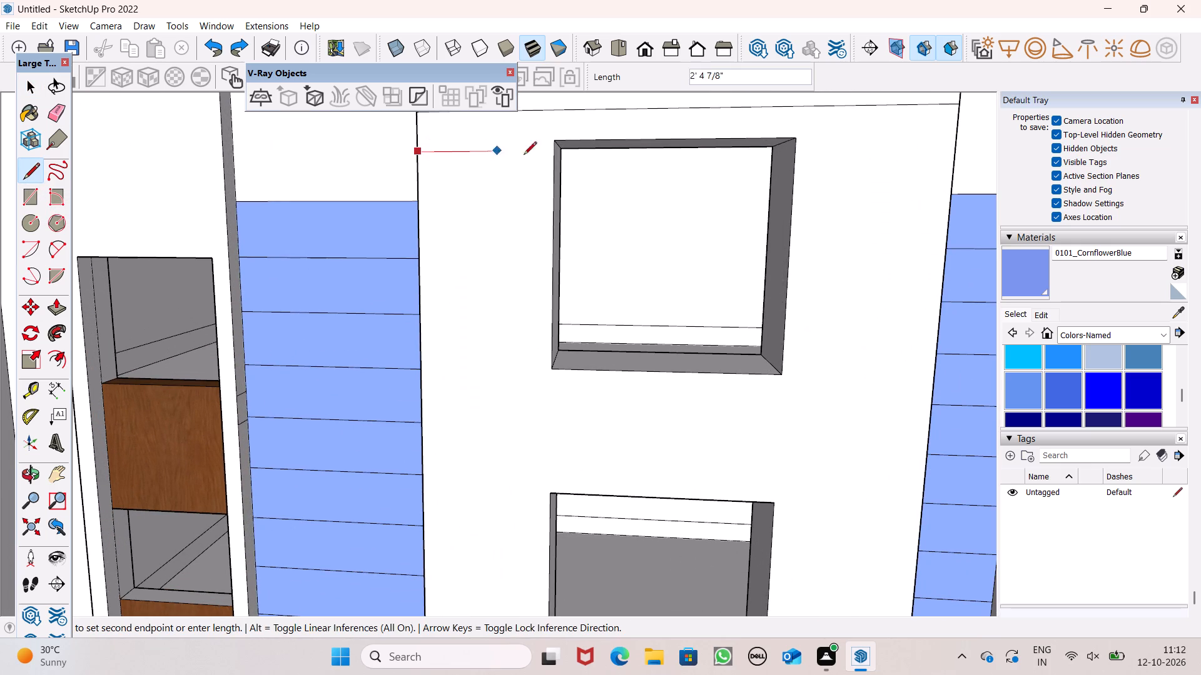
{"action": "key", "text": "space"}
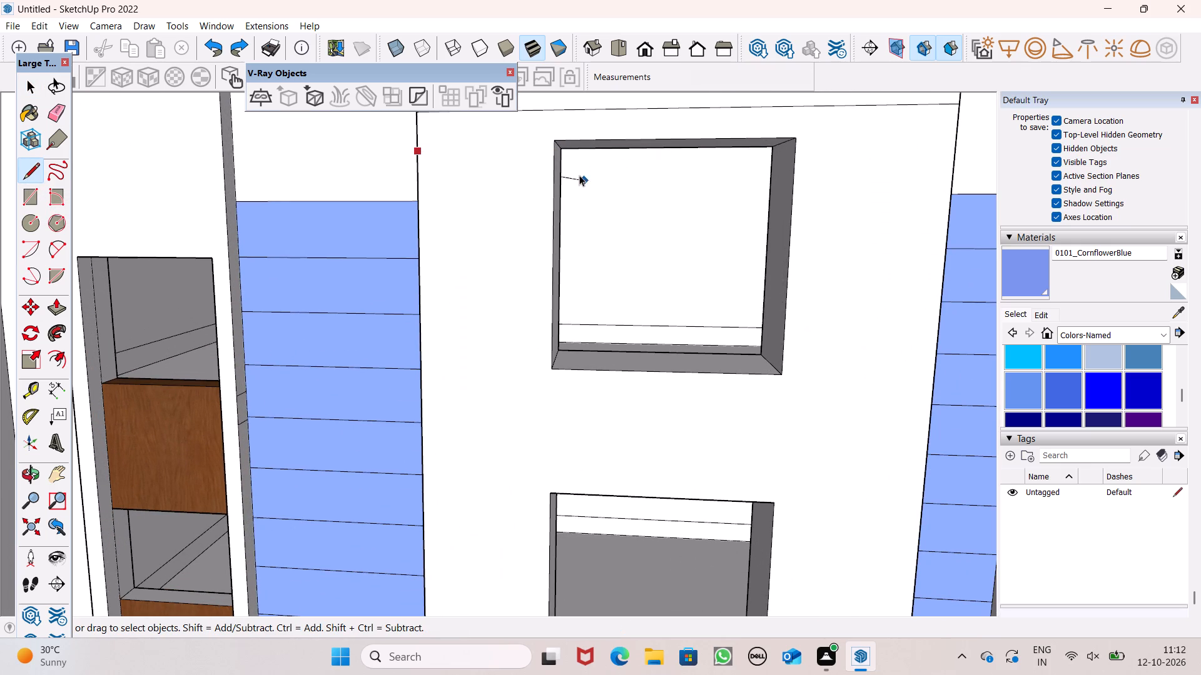
Copy the lower horizontal line above the top window 1' 7 1/2" downward and repeat the copy 25 times down the panel.
{"action": "scroll", "coordinate": [535, 200], "scroll_direction": "down", "scroll_amount": 5}
{"action": "left_click", "coordinate": [572, 146]}
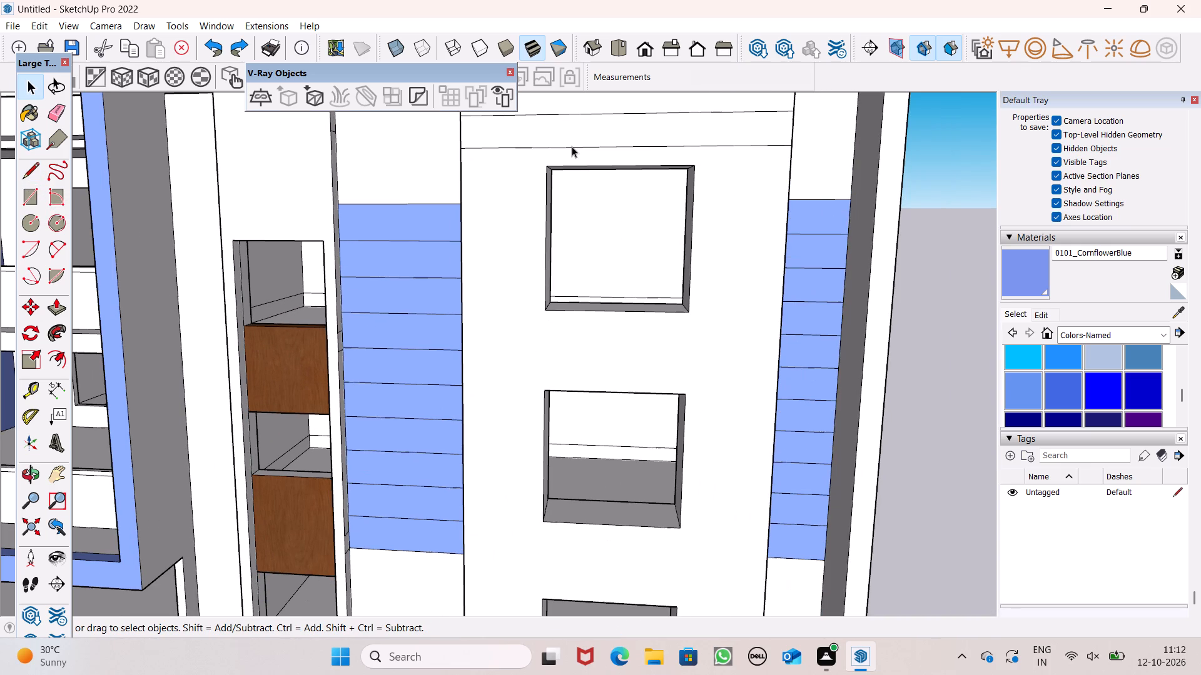
{"action": "key", "text": "m"}
{"action": "key", "text": "Return"}
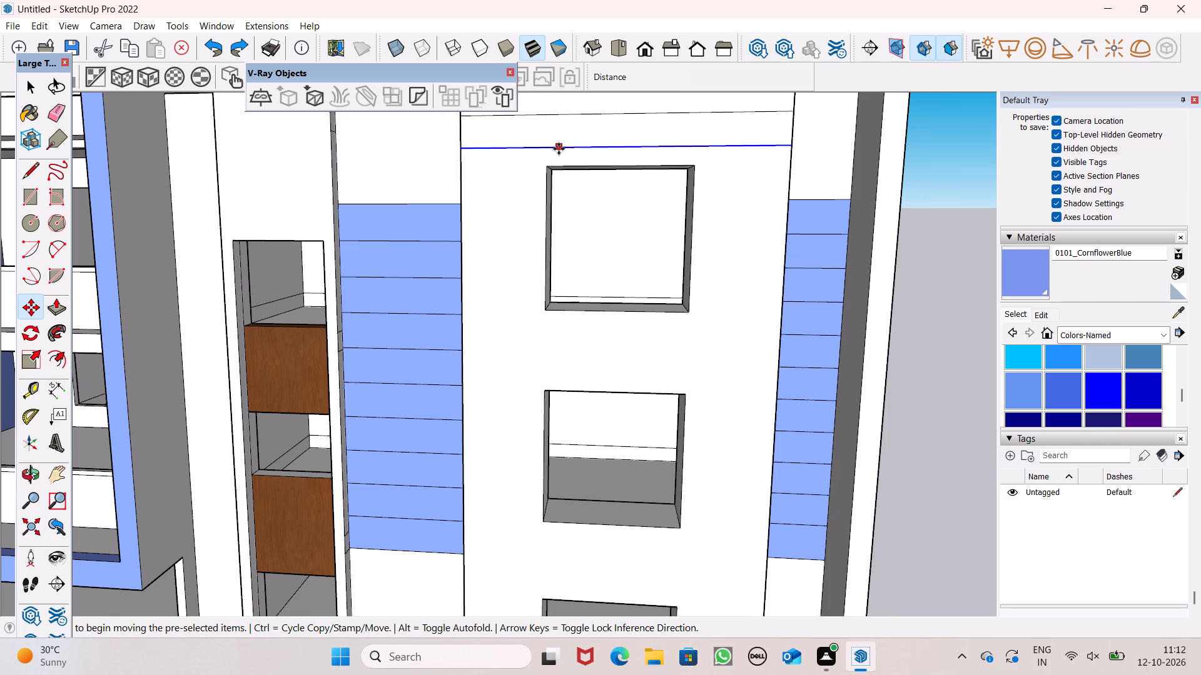
{"action": "left_click_drag", "start_coordinate": [559, 149], "coordinate": [562, 183], "text": "ctrl"}
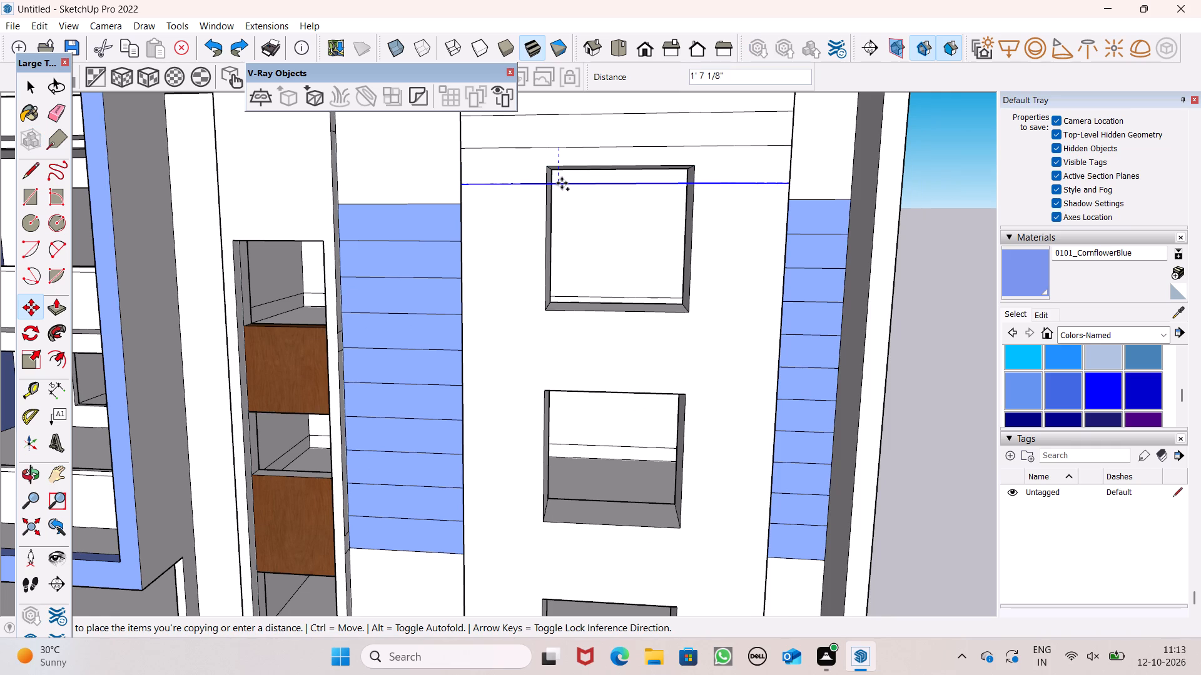
{"action": "left_click_drag", "start_coordinate": [562, 183], "coordinate": [560, 184], "text": "ctrl"}
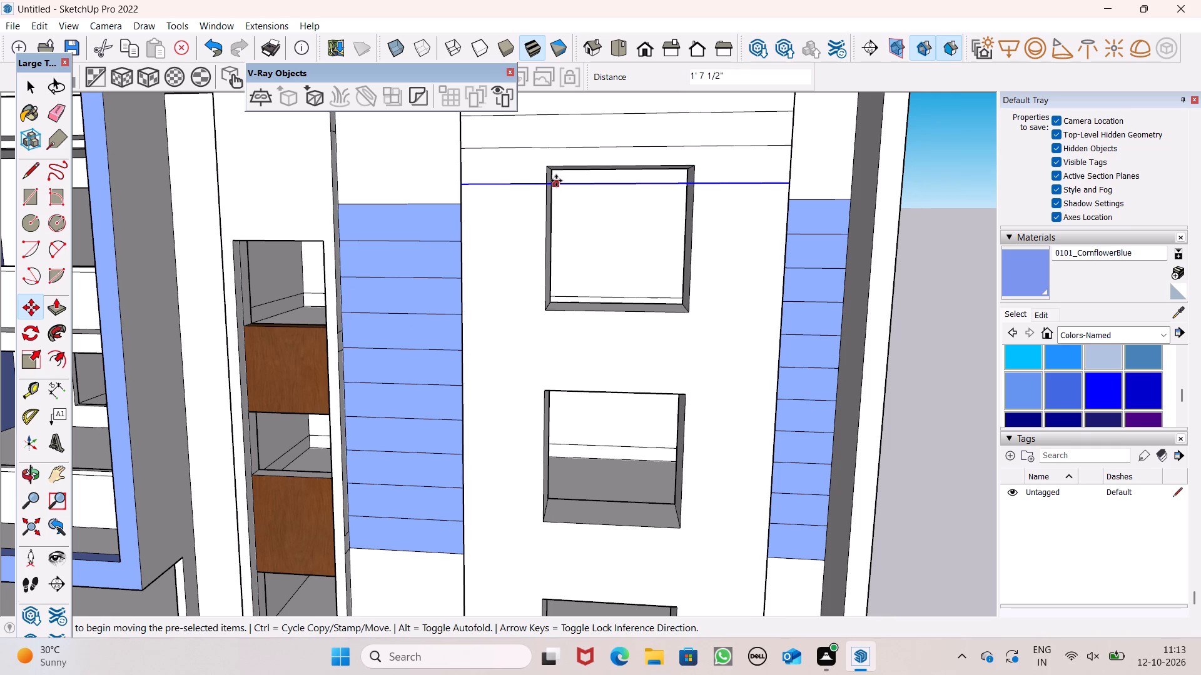
{"action": "key", "text": "shift+asterisk"}
{"action": "key", "text": "2"}
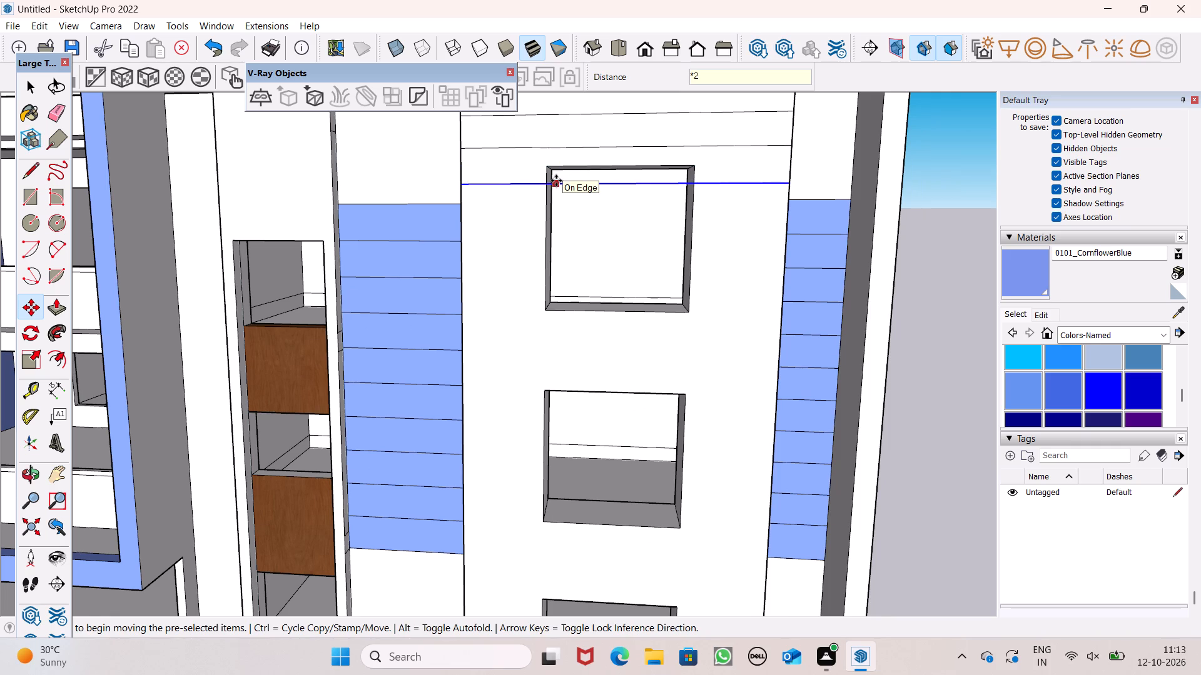
{"action": "key", "text": "5"}
{"action": "key", "text": "Return"}
{"action": "scroll", "coordinate": [556, 181], "scroll_direction": "down", "scroll_amount": 7}
{"action": "scroll", "coordinate": [718, 223], "scroll_direction": "down", "scroll_amount": 4}
{"action": "key", "text": "space"}
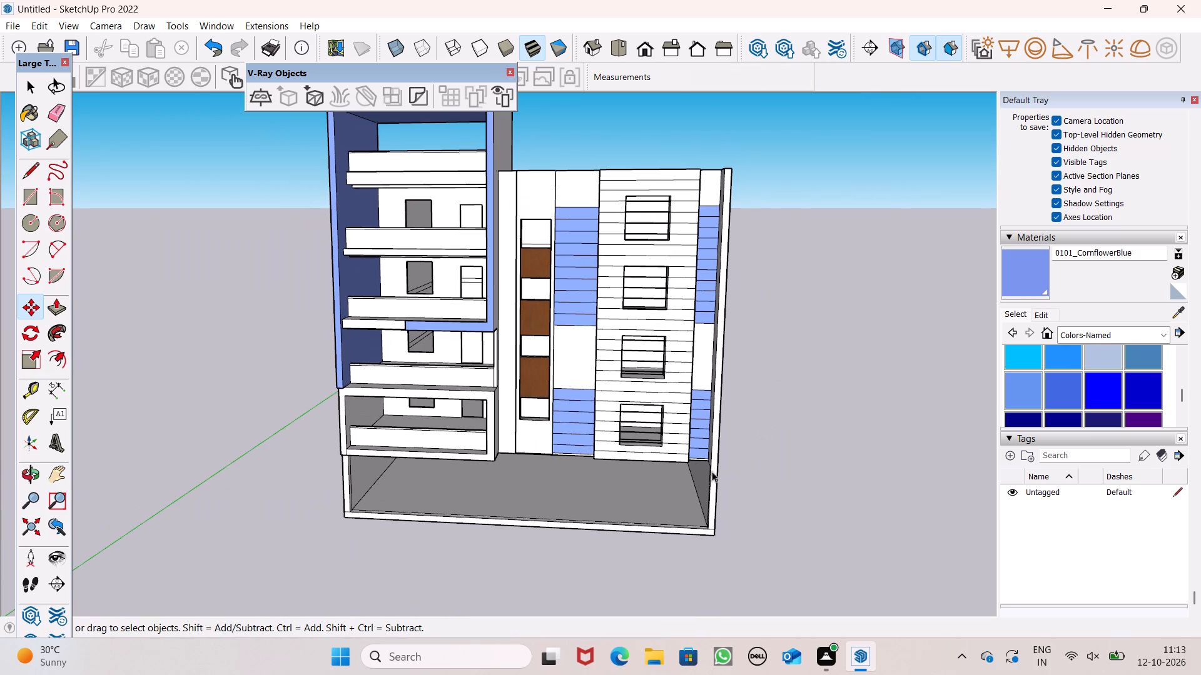
Erase the horizontal line segments crossing the top window opening of the projecting panel.
{"action": "scroll", "coordinate": [679, 451], "scroll_direction": "up", "scroll_amount": 7}
{"action": "scroll", "coordinate": [607, 427], "scroll_direction": "down", "scroll_amount": 4}
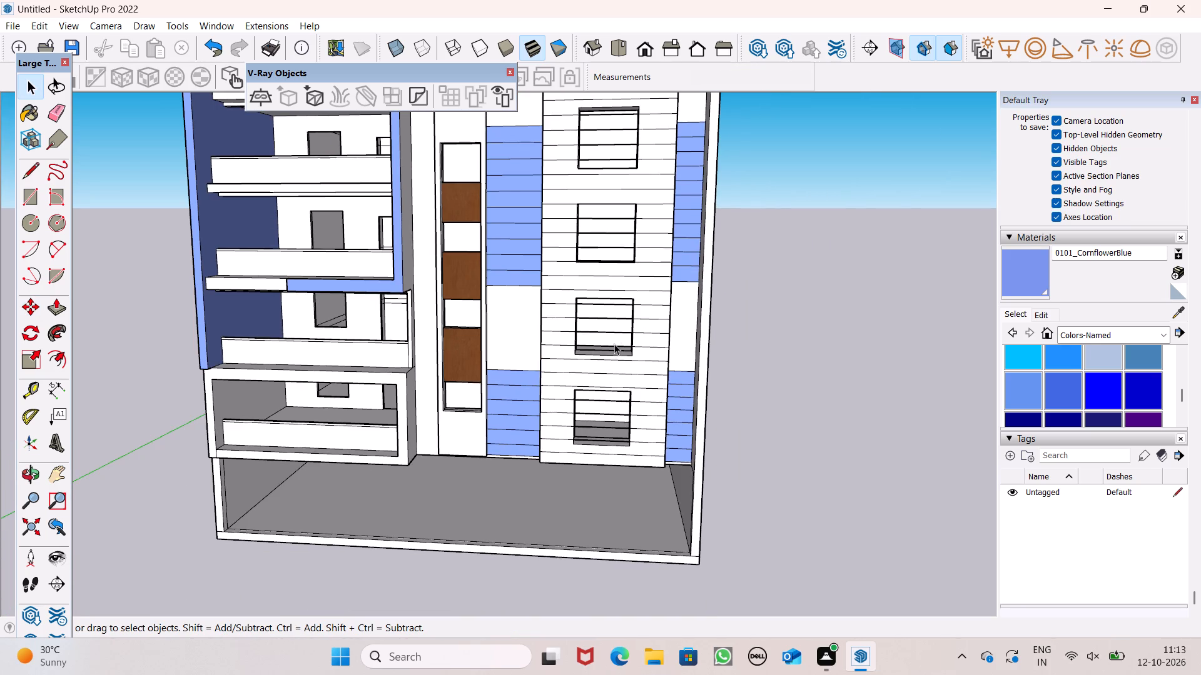
{"action": "scroll", "coordinate": [614, 335], "scroll_direction": "up", "scroll_amount": 1}
{"action": "left_click", "coordinate": [54, 114]}
{"action": "scroll", "coordinate": [614, 308], "scroll_direction": "down", "scroll_amount": 5}
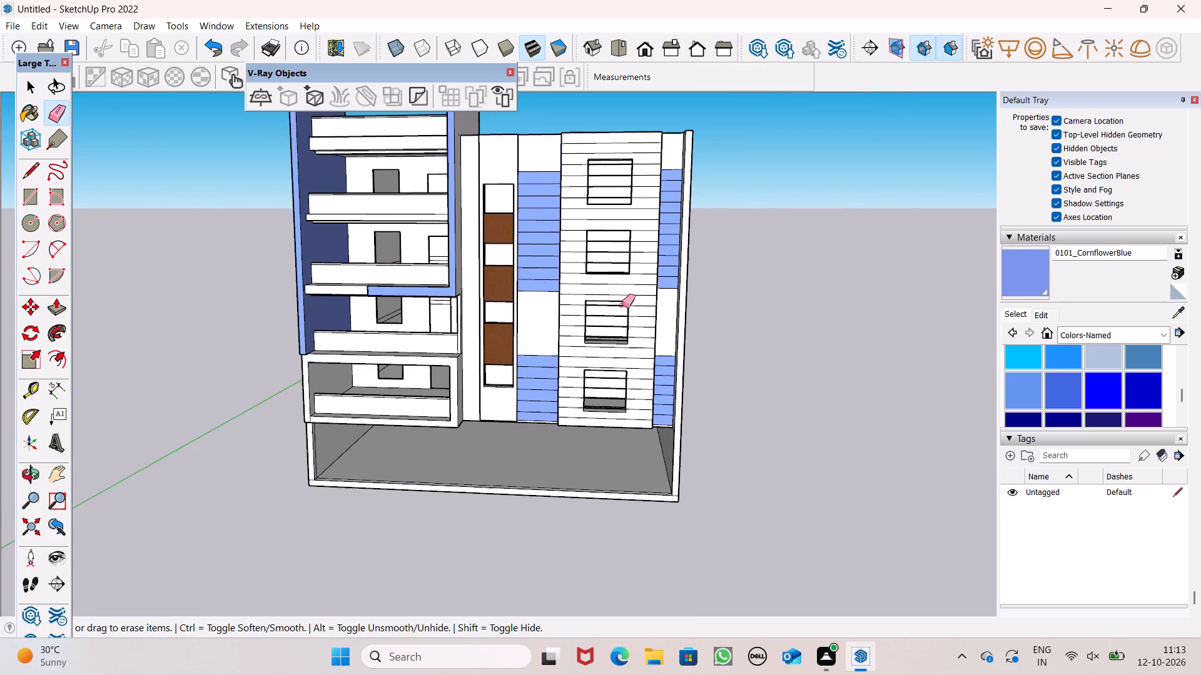
{"action": "scroll", "coordinate": [629, 151], "scroll_direction": "up", "scroll_amount": 14}
{"action": "left_click_drag", "start_coordinate": [589, 173], "coordinate": [589, 197]}
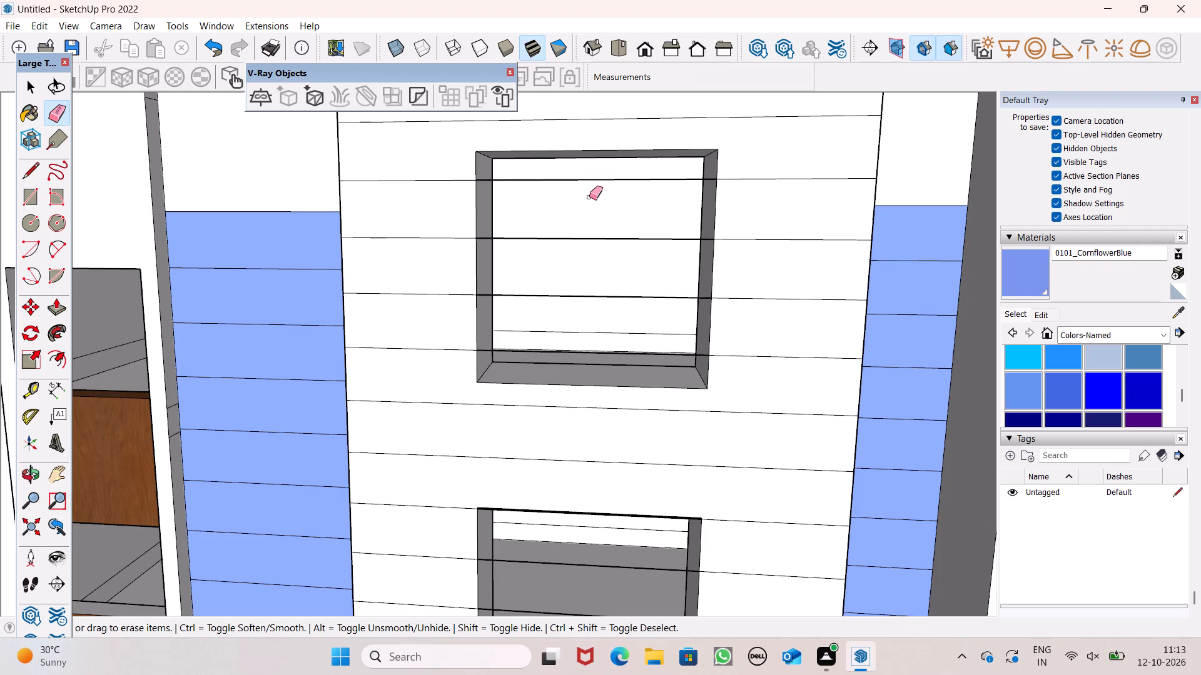
{"action": "left_click_drag", "start_coordinate": [589, 197], "coordinate": [589, 330]}
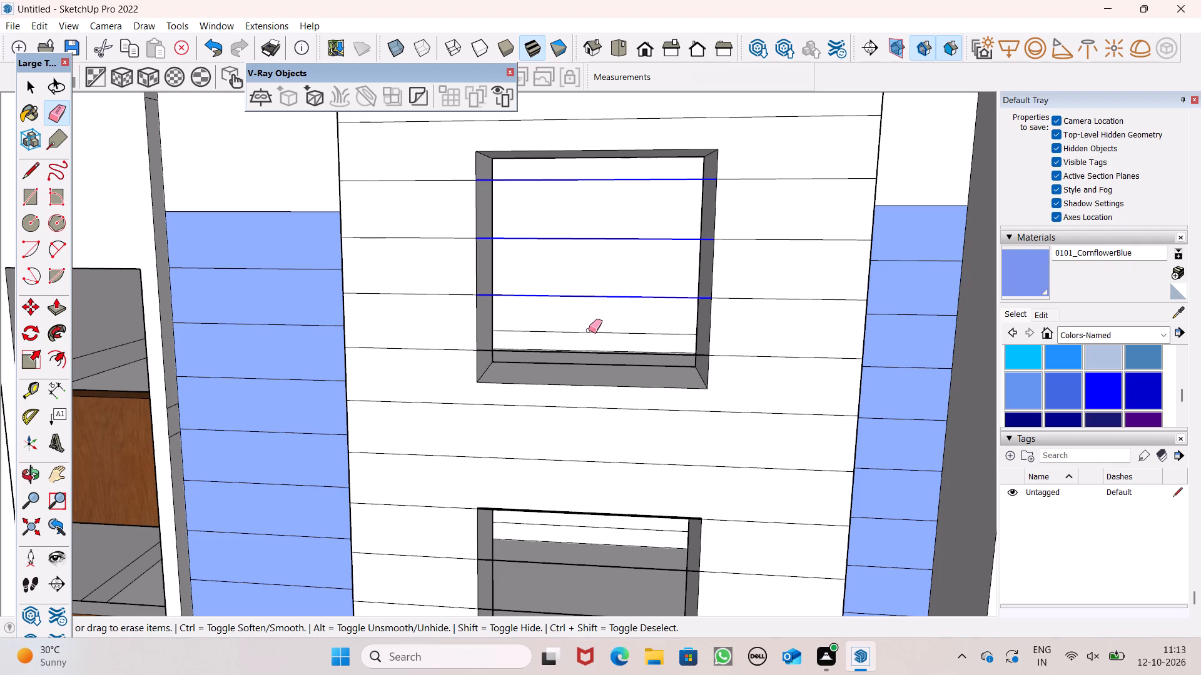
{"action": "left_click_drag", "start_coordinate": [589, 330], "coordinate": [589, 337]}
{"action": "left_click_drag", "start_coordinate": [555, 345], "coordinate": [554, 352]}
{"action": "left_click", "coordinate": [554, 352]}
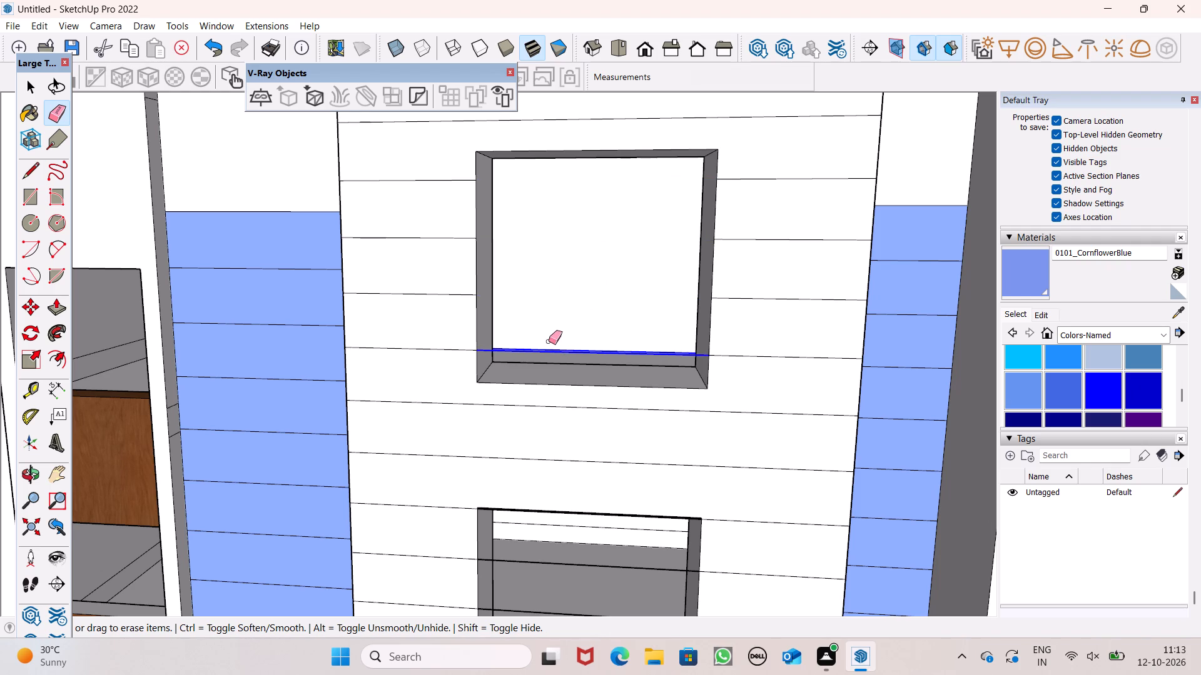
Erase the horizontal line segments crossing the middle of the second window opening from the top.
{"action": "scroll", "coordinate": [601, 247], "scroll_direction": "down", "scroll_amount": 6}
{"action": "middle_click_drag", "start_coordinate": [624, 293], "coordinate": [691, 420]}
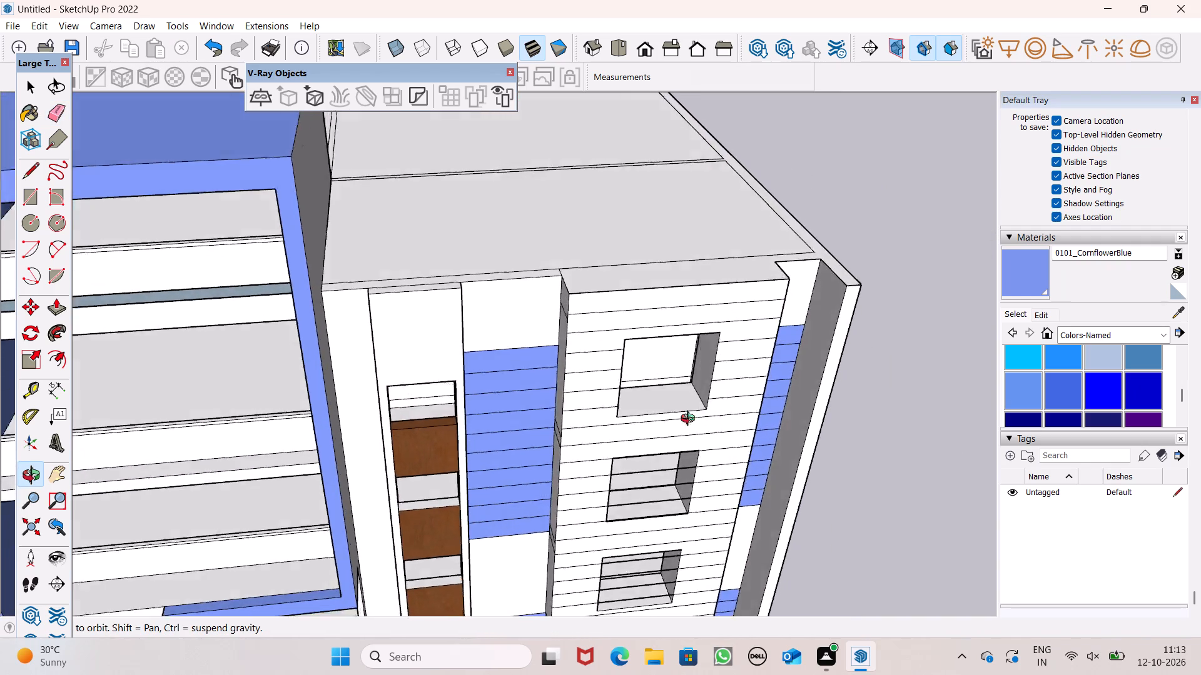
{"action": "middle_click_drag", "start_coordinate": [691, 420], "coordinate": [652, 314]}
{"action": "scroll", "coordinate": [657, 314], "scroll_direction": "up", "scroll_amount": 1}
{"action": "scroll", "coordinate": [605, 439], "scroll_direction": "up", "scroll_amount": 6}
{"action": "middle_click_drag", "start_coordinate": [624, 497], "coordinate": [622, 429]}
{"action": "scroll", "coordinate": [567, 327], "scroll_direction": "up", "scroll_amount": 4}
{"action": "left_click_drag", "start_coordinate": [649, 186], "coordinate": [651, 192]}
{"action": "left_click_drag", "start_coordinate": [657, 337], "coordinate": [657, 392]}
{"action": "scroll", "coordinate": [654, 315], "scroll_direction": "down", "scroll_amount": 7}
{"action": "left_click_drag", "start_coordinate": [654, 360], "coordinate": [657, 372]}
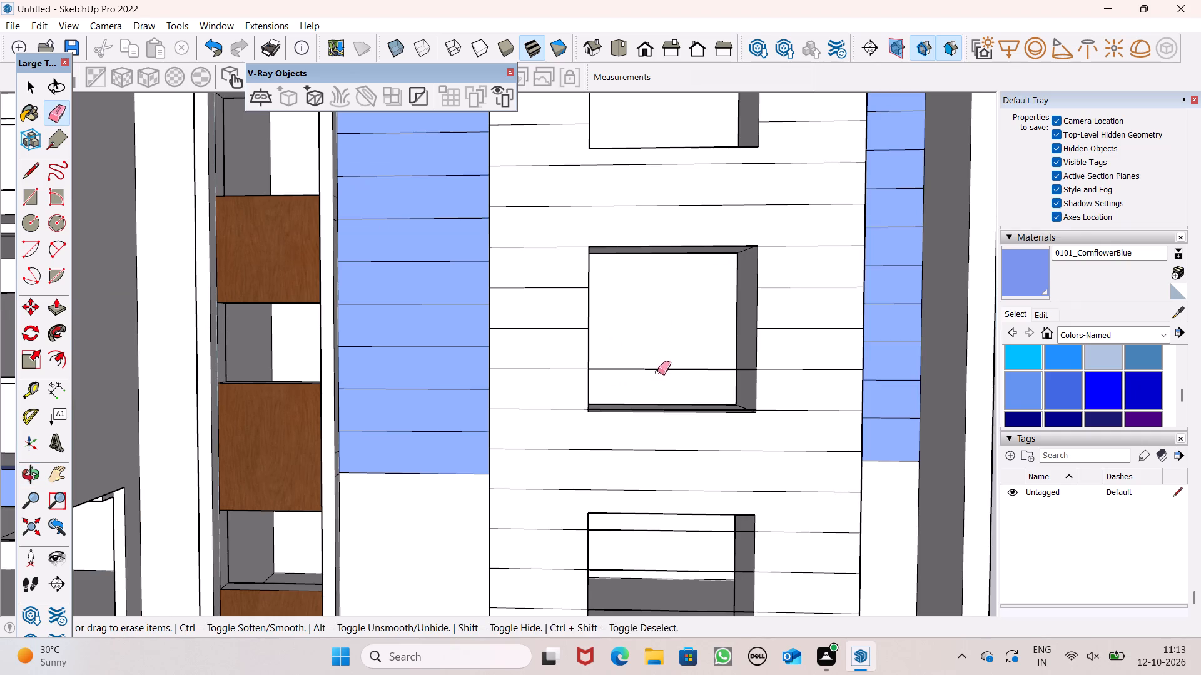
{"action": "left_click_drag", "start_coordinate": [657, 372], "coordinate": [657, 379]}
Erase the leftover line segments close to the bottom and top edges of the second window opening.
{"action": "middle_click_drag", "start_coordinate": [672, 430], "coordinate": [674, 545]}
{"action": "scroll", "coordinate": [632, 472], "scroll_direction": "up", "scroll_amount": 14}
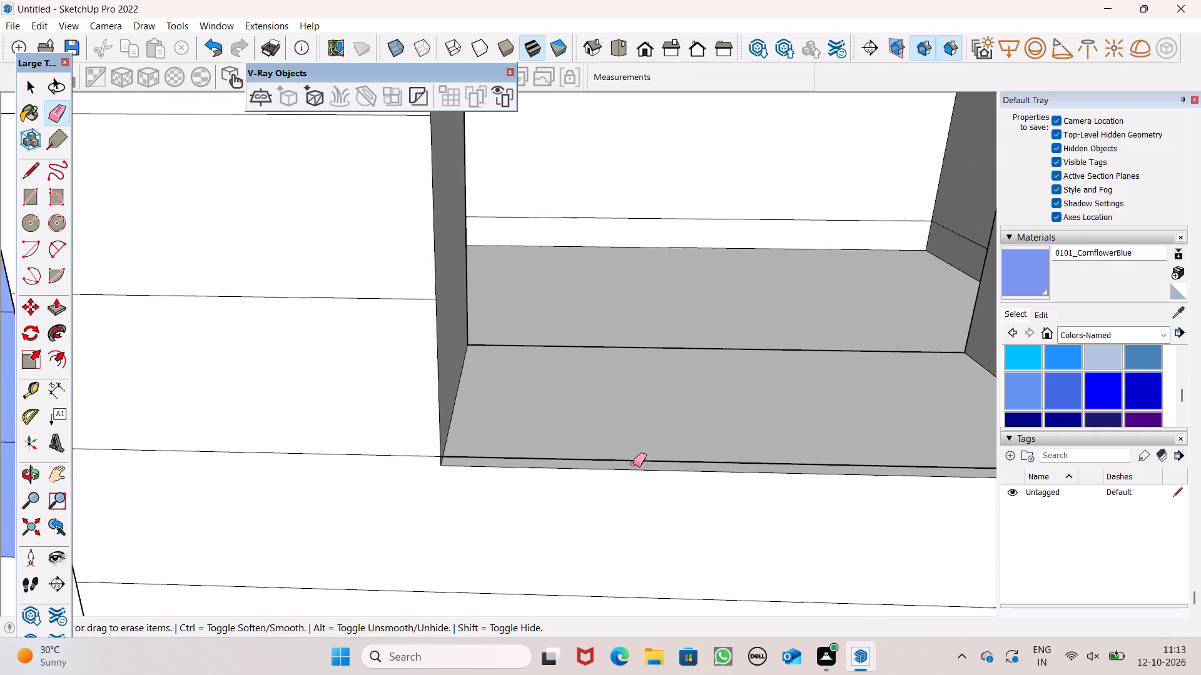
{"action": "left_click", "coordinate": [638, 459]}
{"action": "scroll", "coordinate": [636, 419], "scroll_direction": "down", "scroll_amount": 12}
{"action": "scroll", "coordinate": [665, 240], "scroll_direction": "up", "scroll_amount": 7}
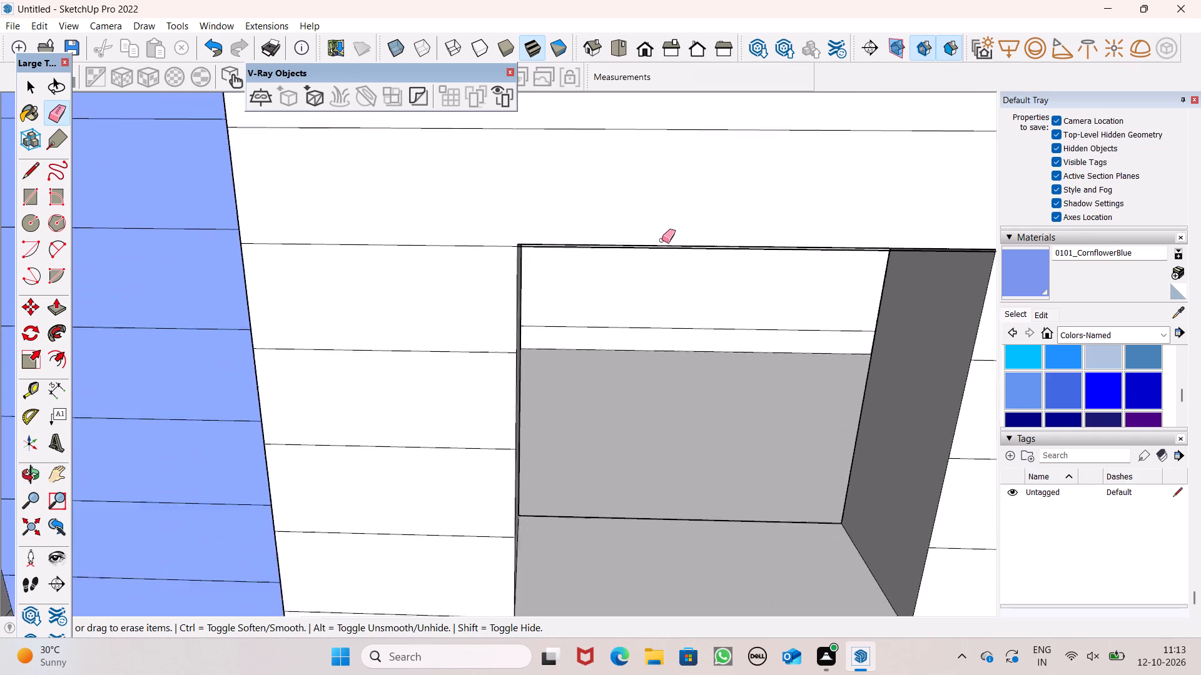
{"action": "scroll", "coordinate": [662, 240], "scroll_direction": "up", "scroll_amount": 15}
{"action": "left_click_drag", "start_coordinate": [591, 256], "coordinate": [591, 262]}
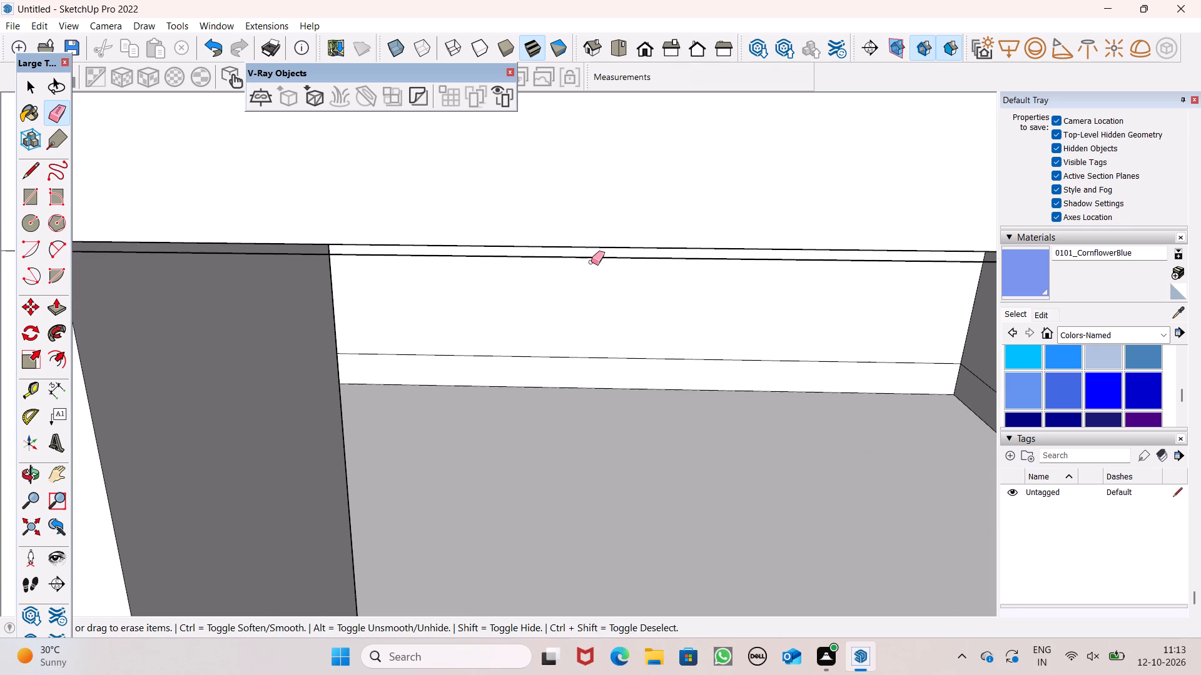
{"action": "left_click_drag", "start_coordinate": [591, 262], "coordinate": [591, 264]}
Erase the horizontal line segments crossing the third window opening from the top.
{"action": "scroll", "coordinate": [604, 234], "scroll_direction": "down", "scroll_amount": 4}
{"action": "scroll", "coordinate": [628, 200], "scroll_direction": "down", "scroll_amount": 20}
{"action": "scroll", "coordinate": [628, 200], "scroll_direction": "down", "scroll_amount": 2}
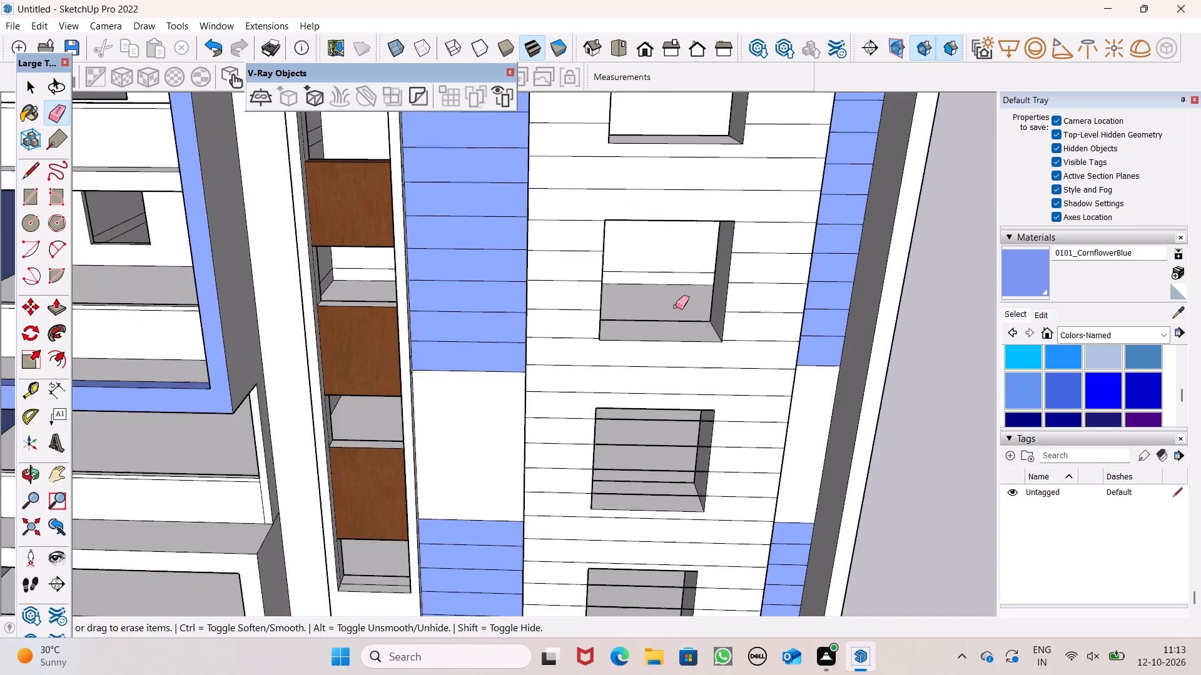
{"action": "scroll", "coordinate": [676, 306], "scroll_direction": "down", "scroll_amount": 7}
{"action": "middle_click_drag", "start_coordinate": [707, 462], "coordinate": [693, 349]}
{"action": "scroll", "coordinate": [689, 442], "scroll_direction": "up", "scroll_amount": 8}
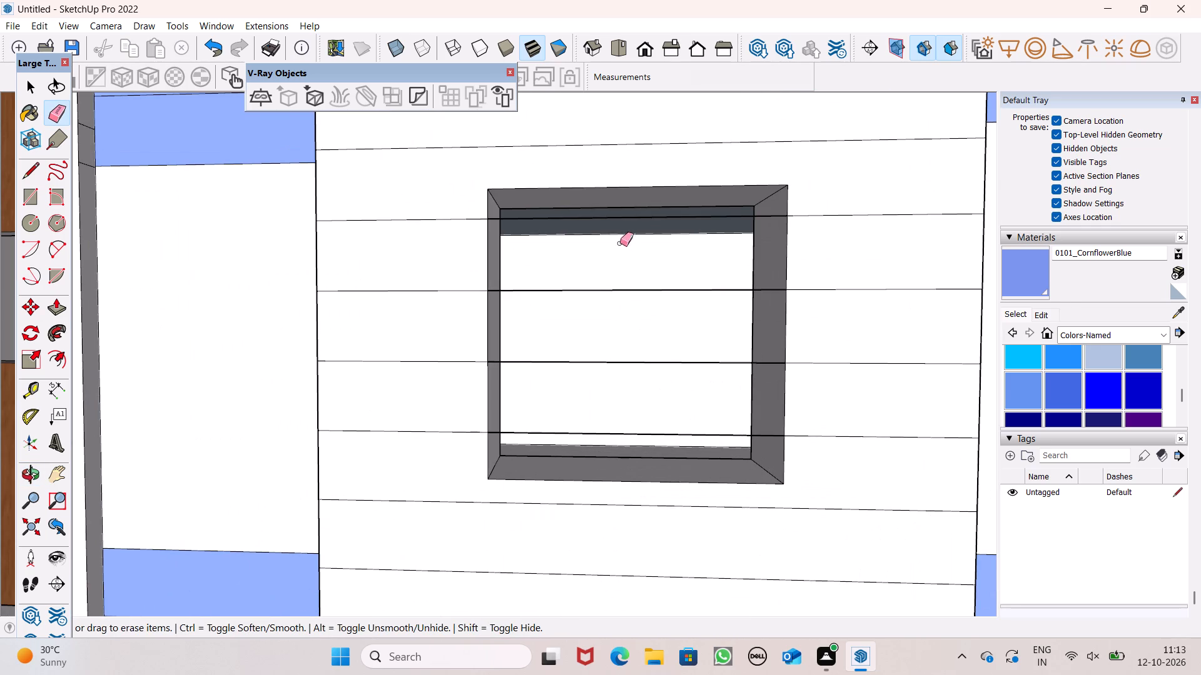
{"action": "left_click_drag", "start_coordinate": [622, 214], "coordinate": [623, 219]}
{"action": "left_click_drag", "start_coordinate": [657, 294], "coordinate": [656, 307]}
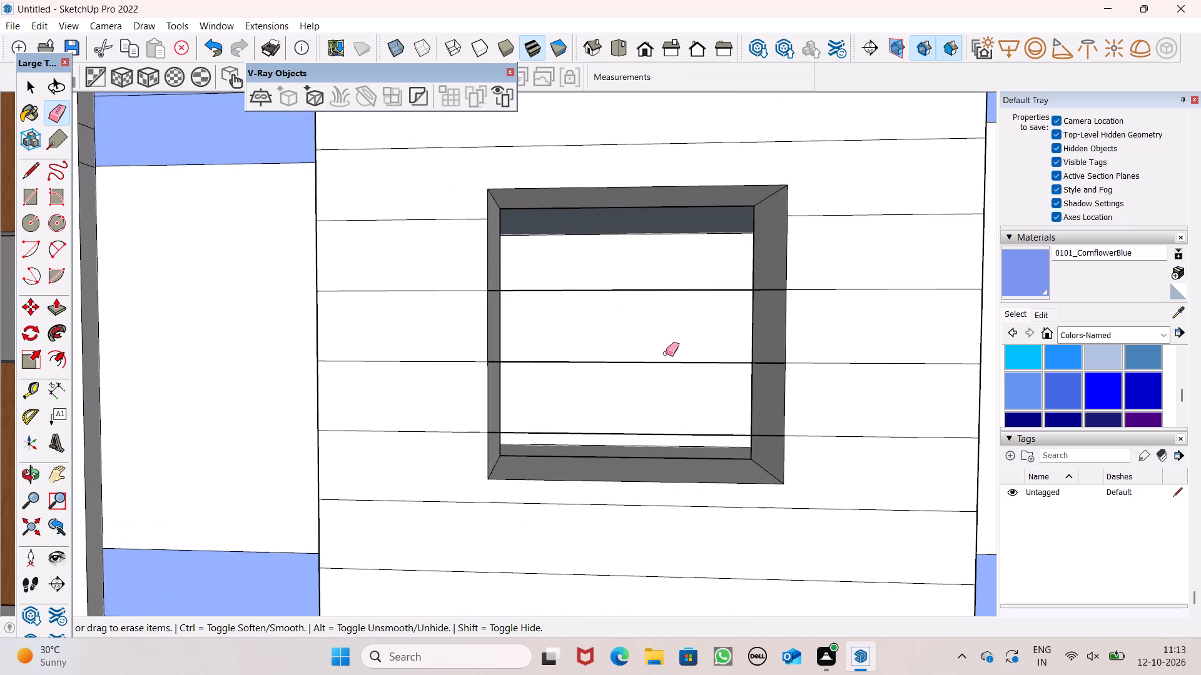
{"action": "left_click_drag", "start_coordinate": [666, 359], "coordinate": [659, 369]}
{"action": "left_click_drag", "start_coordinate": [649, 279], "coordinate": [647, 321]}
{"action": "left_click_drag", "start_coordinate": [667, 419], "coordinate": [665, 435]}
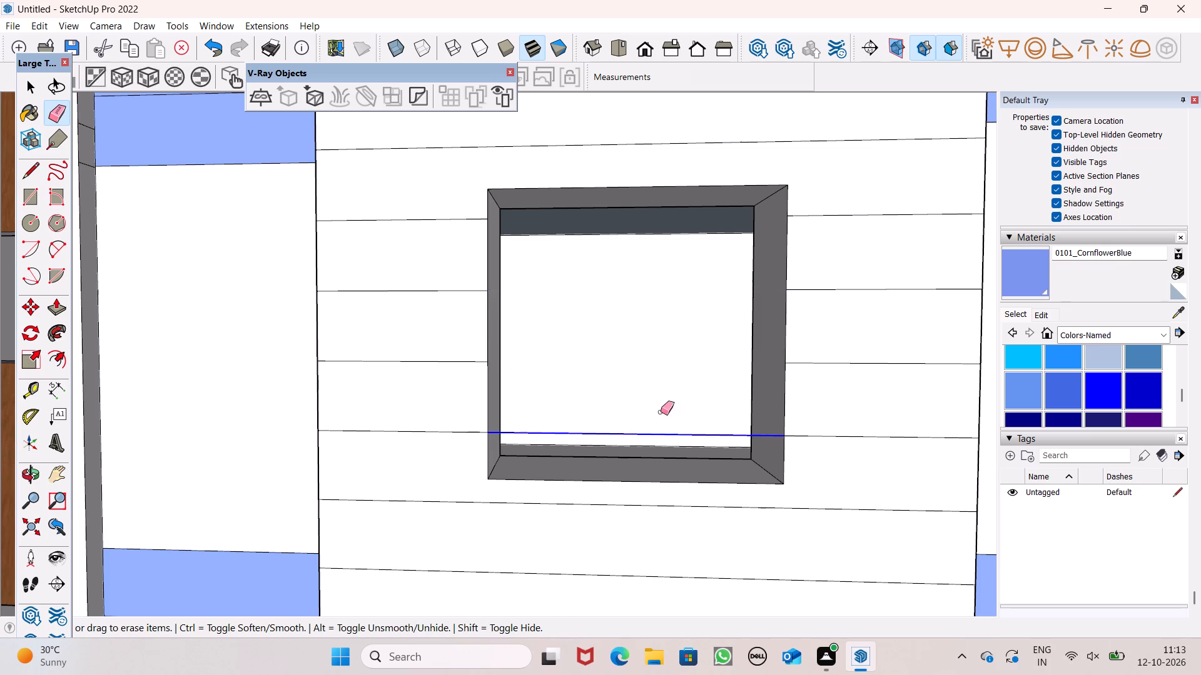
Erase the horizontal line segments crossing the middle of the bottom window opening.
{"action": "scroll", "coordinate": [661, 412], "scroll_direction": "down", "scroll_amount": 6}
{"action": "middle_click_drag", "start_coordinate": [681, 460], "coordinate": [774, 571]}
{"action": "scroll", "coordinate": [692, 487], "scroll_direction": "up", "scroll_amount": 3}
{"action": "scroll", "coordinate": [656, 377], "scroll_direction": "down", "scroll_amount": 5}
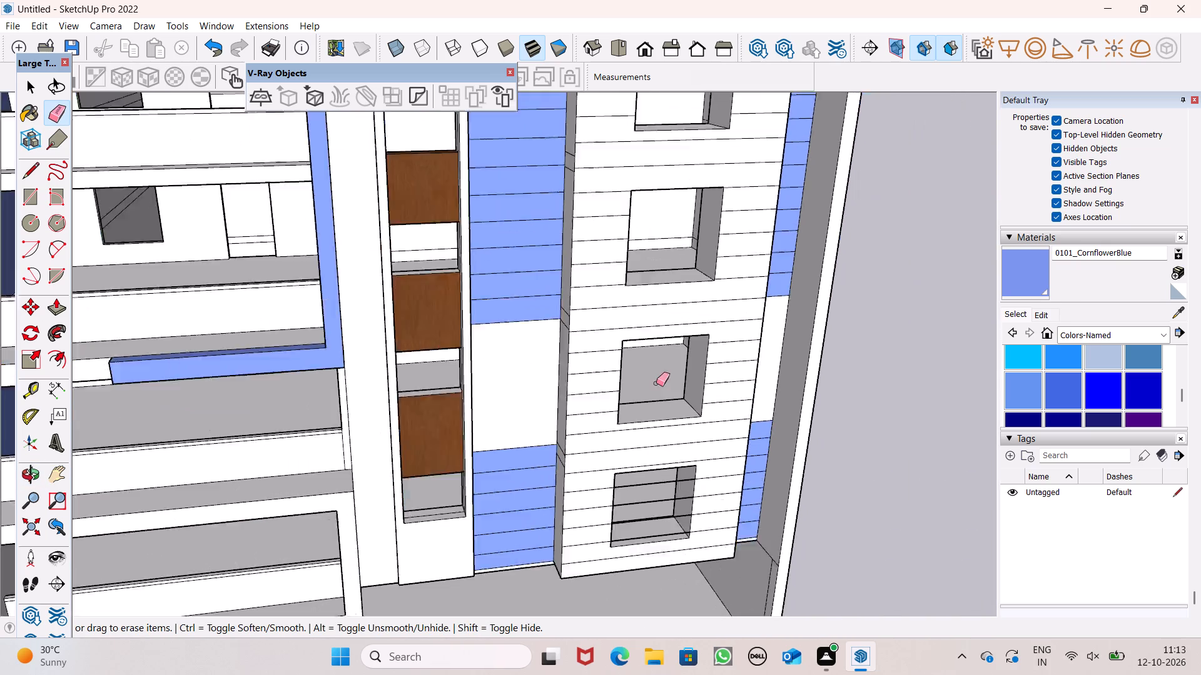
{"action": "scroll", "coordinate": [656, 383], "scroll_direction": "down", "scroll_amount": 6}
{"action": "middle_click_drag", "start_coordinate": [716, 478], "coordinate": [637, 379]}
{"action": "scroll", "coordinate": [639, 383], "scroll_direction": "up", "scroll_amount": 4}
{"action": "scroll", "coordinate": [781, 606], "scroll_direction": "up", "scroll_amount": 6}
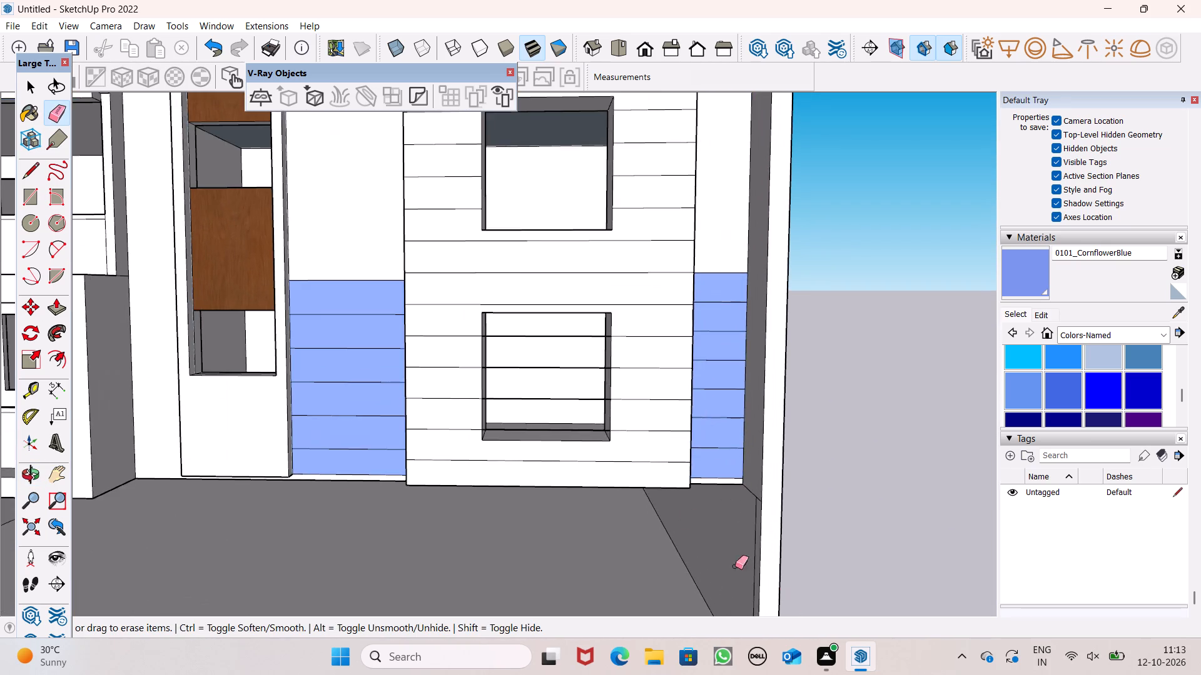
{"action": "scroll", "coordinate": [565, 387], "scroll_direction": "up", "scroll_amount": 7}
{"action": "scroll", "coordinate": [555, 339], "scroll_direction": "down", "scroll_amount": 5}
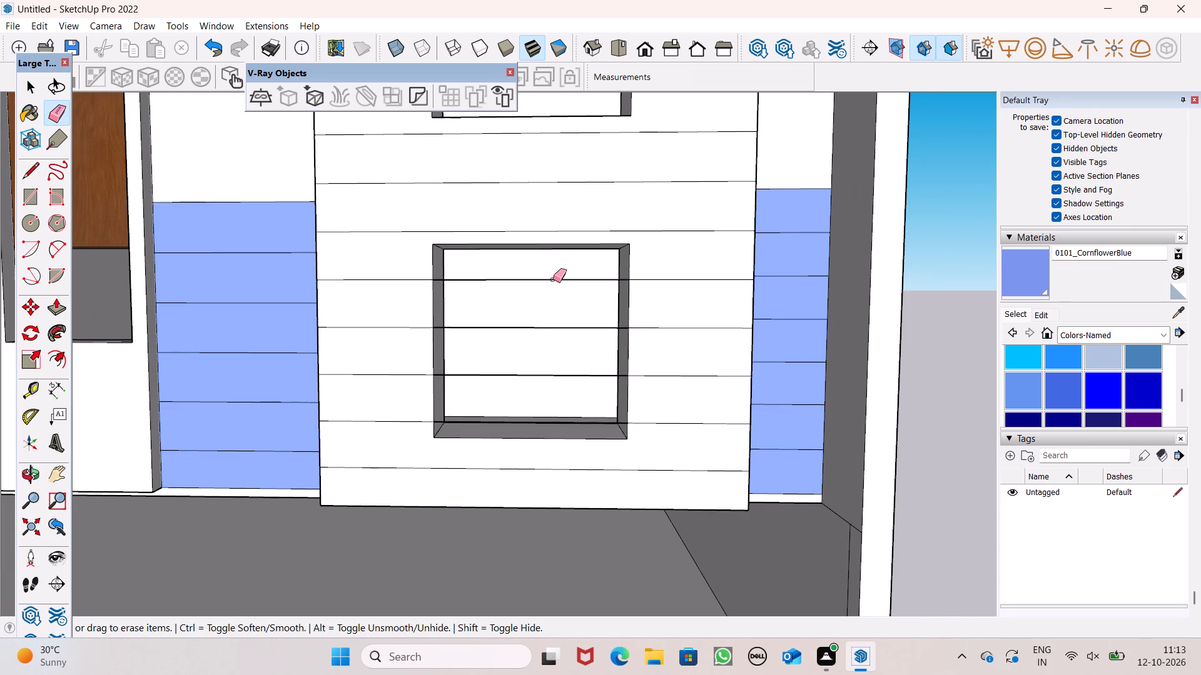
{"action": "left_click_drag", "start_coordinate": [555, 276], "coordinate": [537, 375]}
Erase the remaining line segment just above the bottom window's sill edge.
{"action": "scroll", "coordinate": [514, 344], "scroll_direction": "down", "scroll_amount": 7}
{"action": "middle_click_drag", "start_coordinate": [546, 454], "coordinate": [560, 490]}
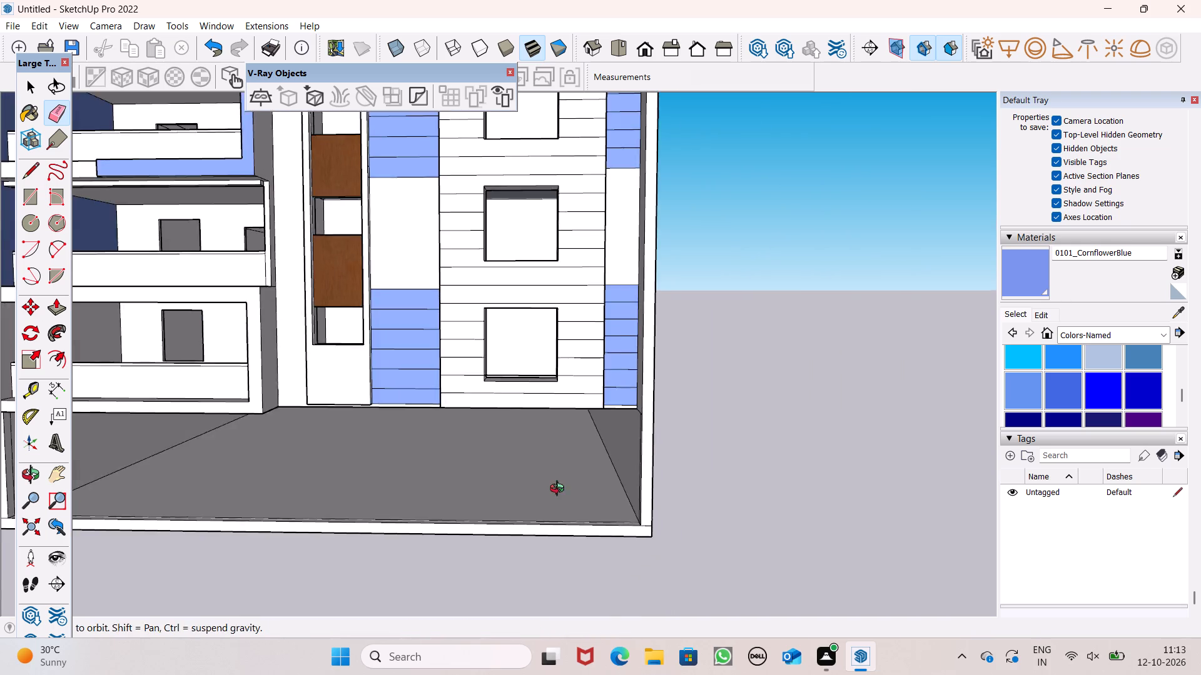
{"action": "middle_click_drag", "start_coordinate": [560, 490], "coordinate": [609, 612]}
{"action": "scroll", "coordinate": [557, 466], "scroll_direction": "up", "scroll_amount": 7}
{"action": "scroll", "coordinate": [575, 522], "scroll_direction": "up", "scroll_amount": 6}
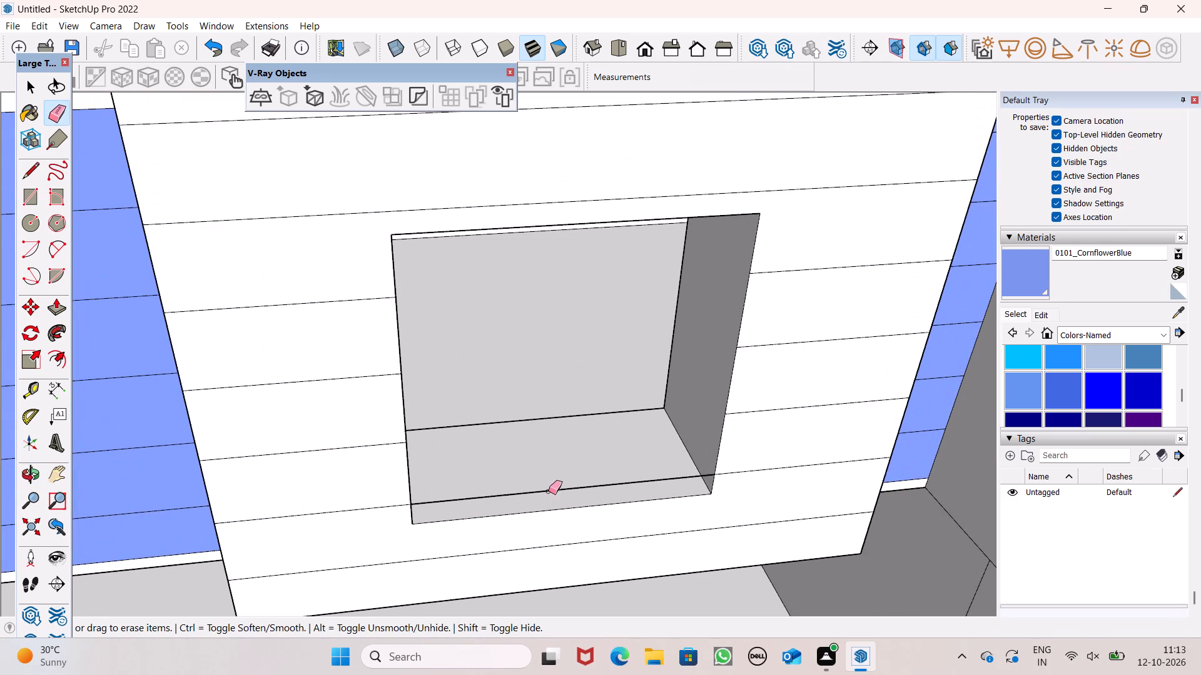
{"action": "left_click_drag", "start_coordinate": [549, 491], "coordinate": [549, 485]}
{"action": "scroll", "coordinate": [560, 439], "scroll_direction": "down", "scroll_amount": 4}
{"action": "middle_click_drag", "start_coordinate": [635, 506], "coordinate": [577, 356]}
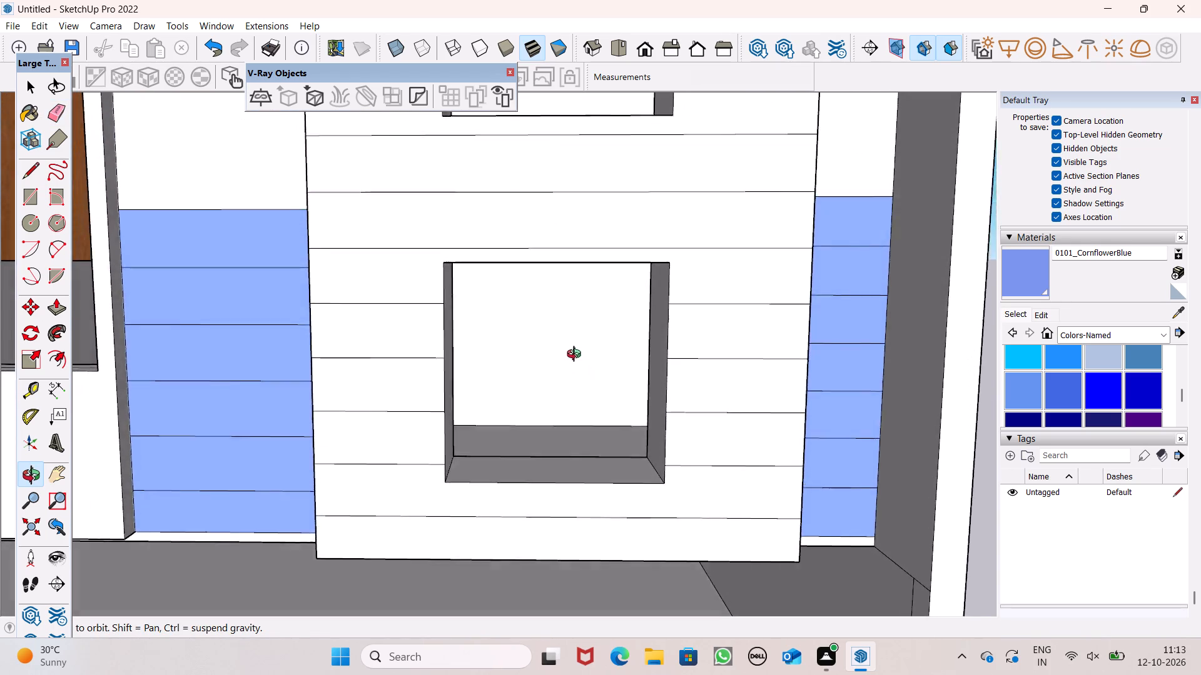
{"action": "middle_click_drag", "start_coordinate": [577, 356], "coordinate": [564, 337]}
{"action": "middle_click_drag", "start_coordinate": [652, 499], "coordinate": [737, 505]}
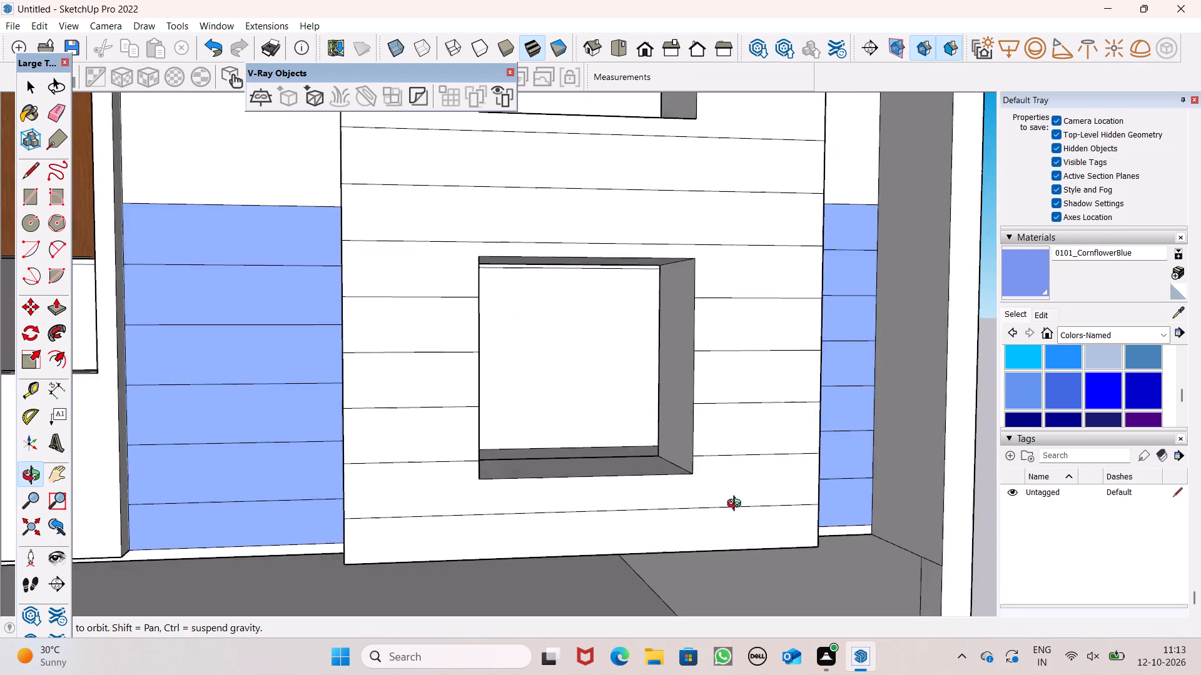
{"action": "middle_click_drag", "start_coordinate": [737, 505], "coordinate": [763, 512]}
{"action": "scroll", "coordinate": [739, 489], "scroll_direction": "down", "scroll_amount": 6}
{"action": "key", "text": "space"}
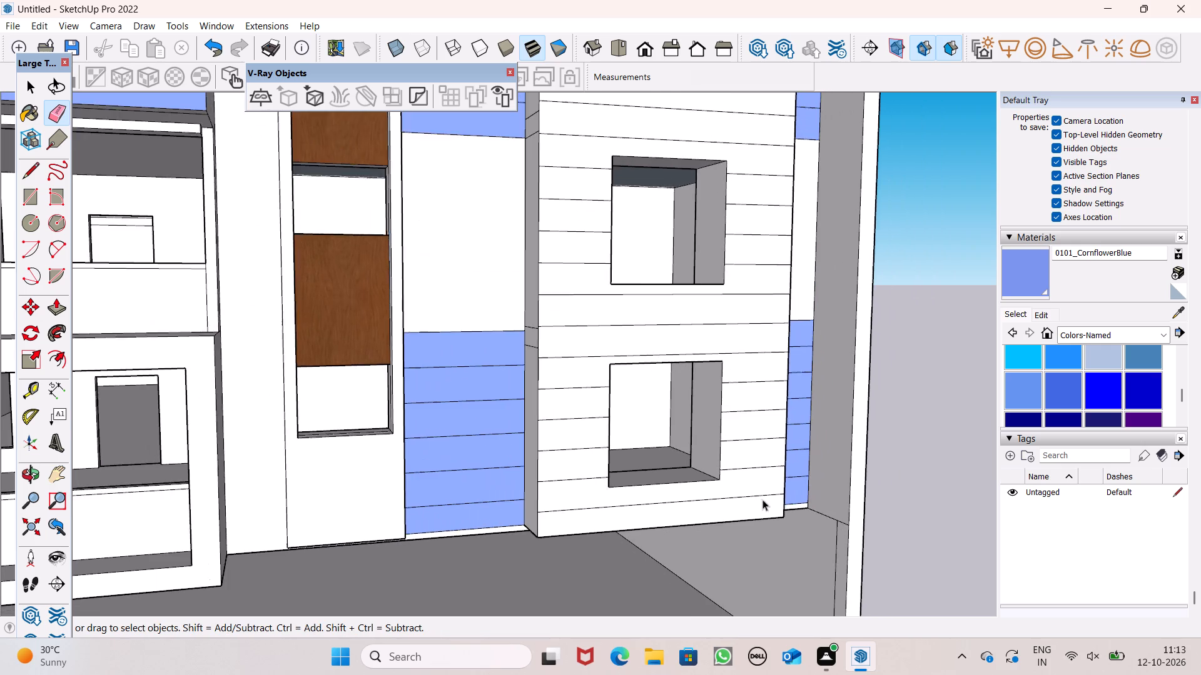
Paint the panel's top strips and the upper strips left of the top window with Wood Veneer 01 from the Wood collection.
{"action": "scroll", "coordinate": [756, 511], "scroll_direction": "down", "scroll_amount": 10}
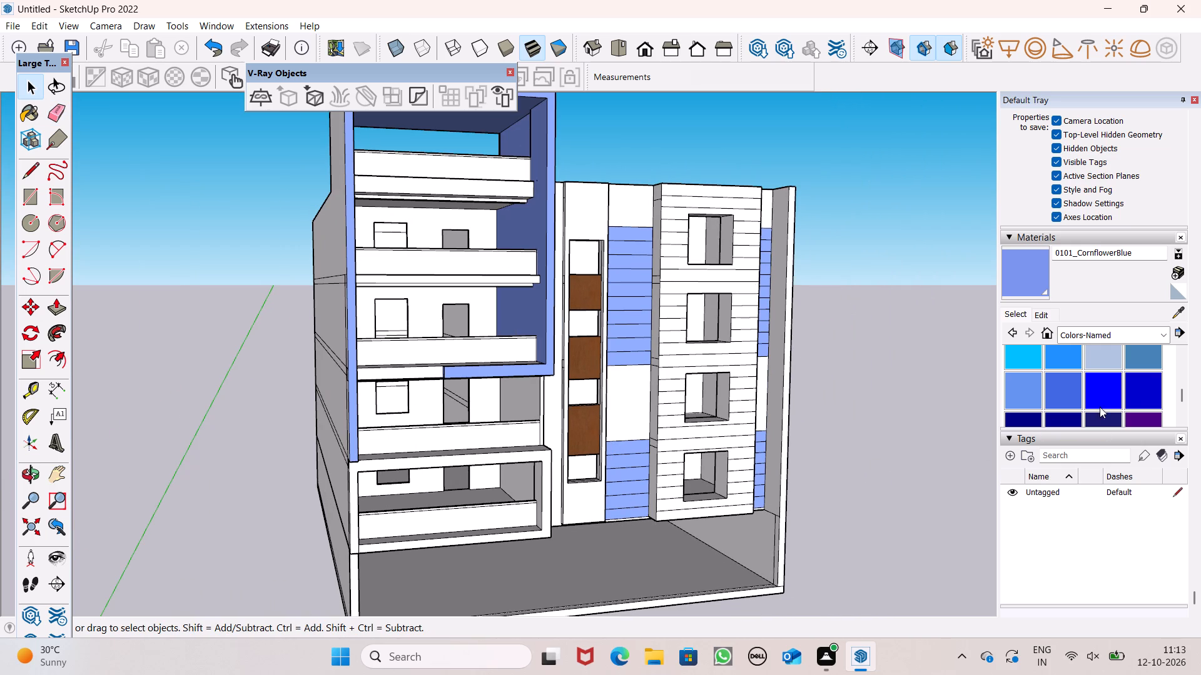
{"action": "scroll", "coordinate": [1147, 358], "scroll_direction": "down", "scroll_amount": 4}
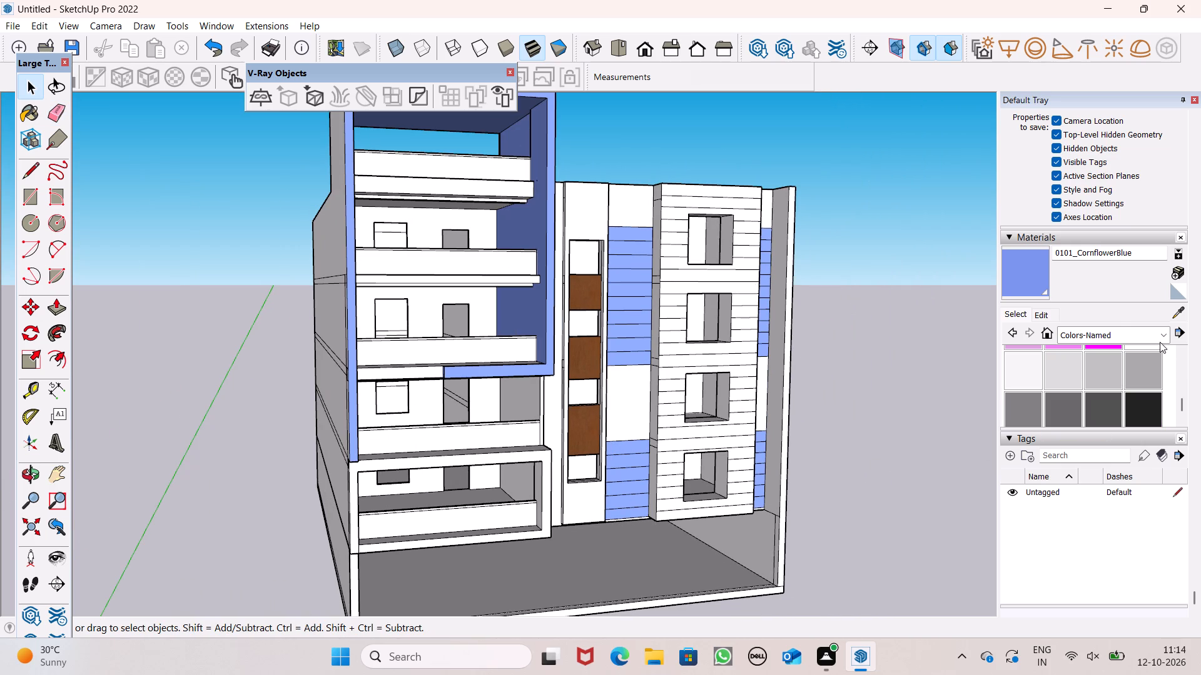
{"action": "left_click", "coordinate": [1160, 336]}
{"action": "left_click", "coordinate": [1088, 544]}
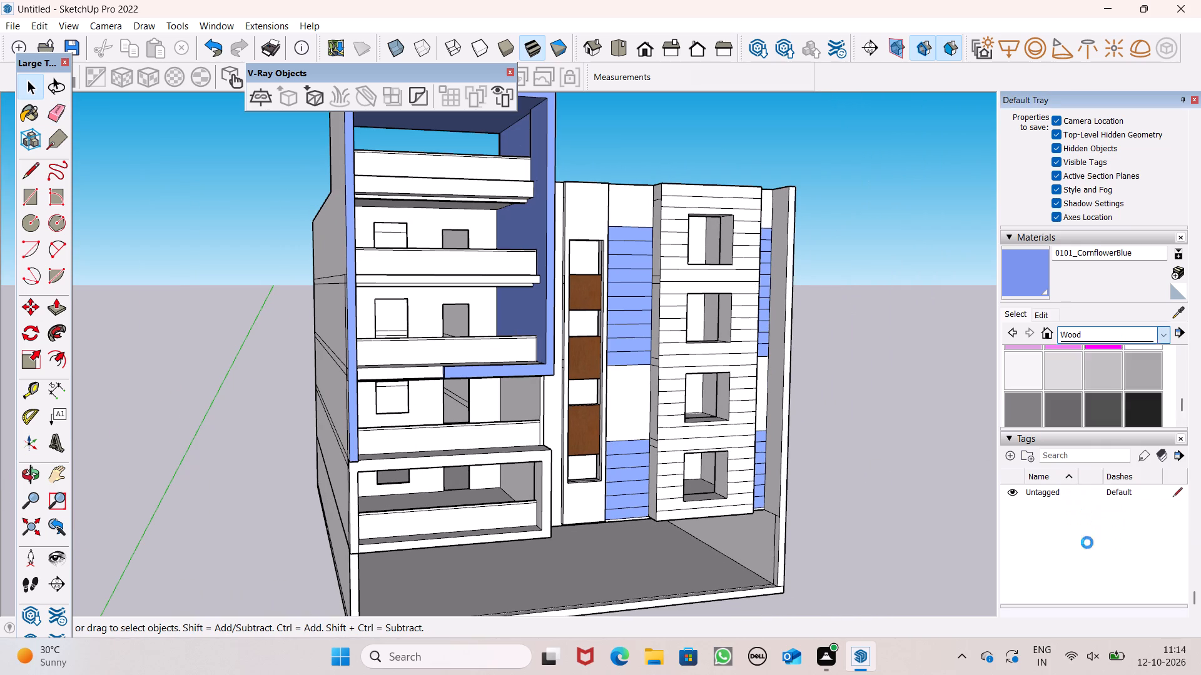
{"action": "scroll", "coordinate": [1094, 409], "scroll_direction": "down", "scroll_amount": 2}
{"action": "left_click", "coordinate": [1097, 372]}
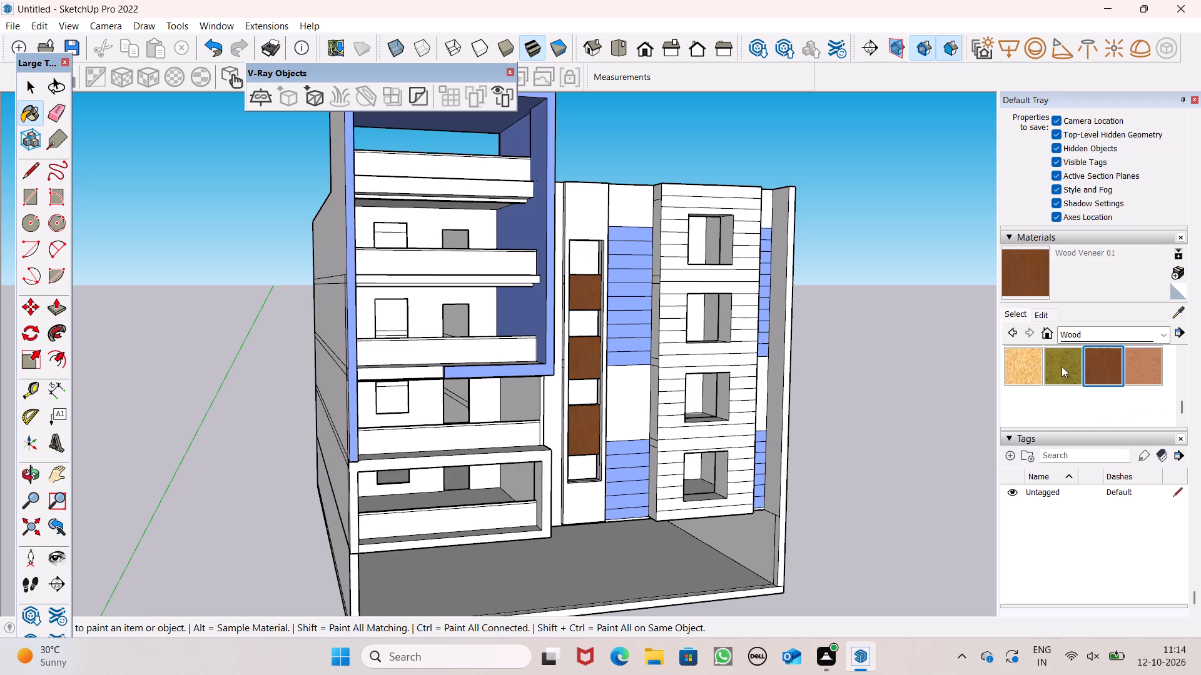
{"action": "scroll", "coordinate": [530, 287], "scroll_direction": "up", "scroll_amount": 4}
{"action": "scroll", "coordinate": [500, 317], "scroll_direction": "down", "scroll_amount": 6}
{"action": "middle_click_drag", "start_coordinate": [721, 347], "coordinate": [692, 446]}
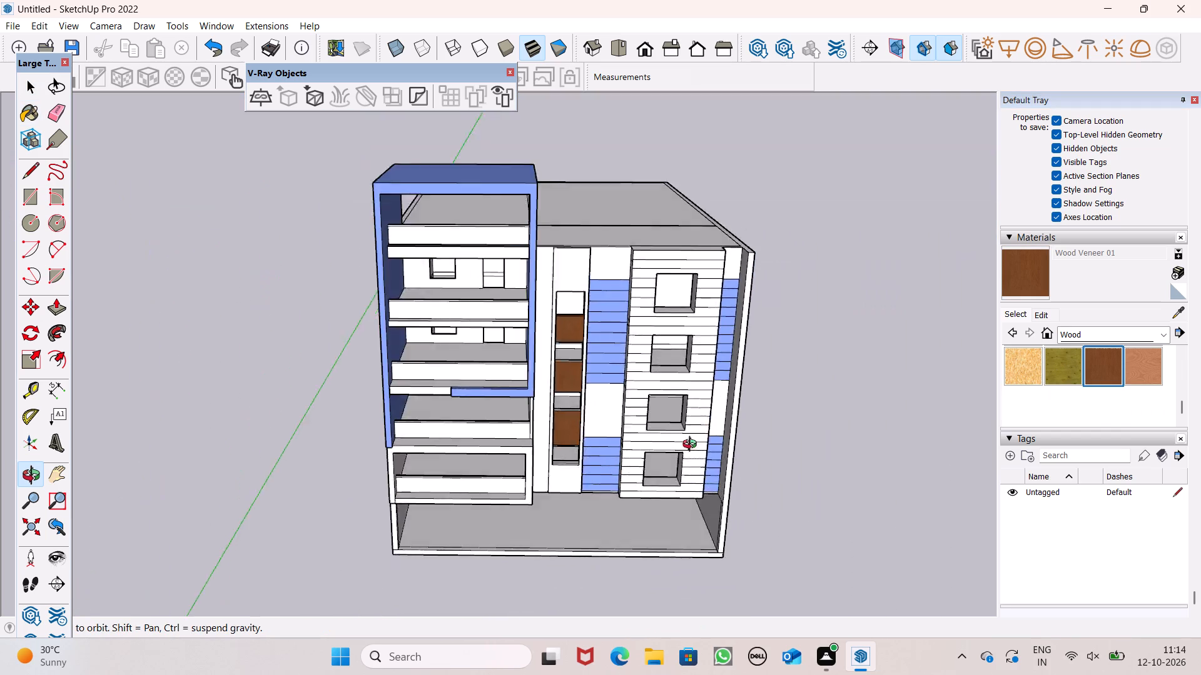
{"action": "middle_click_drag", "start_coordinate": [692, 446], "coordinate": [801, 401]}
{"action": "scroll", "coordinate": [621, 146], "scroll_direction": "up", "scroll_amount": 6}
{"action": "scroll", "coordinate": [706, 301], "scroll_direction": "up", "scroll_amount": 6}
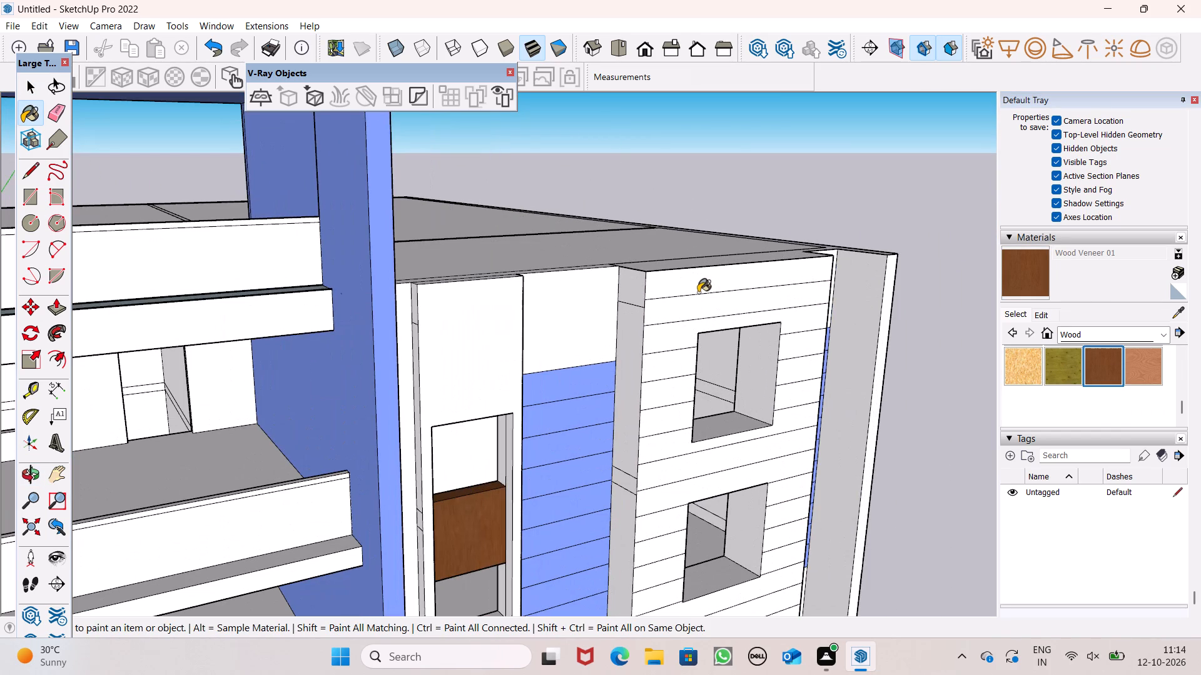
{"action": "left_click", "coordinate": [697, 291]}
{"action": "left_click", "coordinate": [689, 318]}
{"action": "left_click", "coordinate": [676, 332]}
{"action": "left_click", "coordinate": [671, 347]}
{"action": "left_click_drag", "start_coordinate": [667, 369], "coordinate": [666, 376]}
{"action": "left_click", "coordinate": [666, 376]}
{"action": "left_click", "coordinate": [672, 389]}
{"action": "left_click_drag", "start_coordinate": [671, 396], "coordinate": [666, 406]}
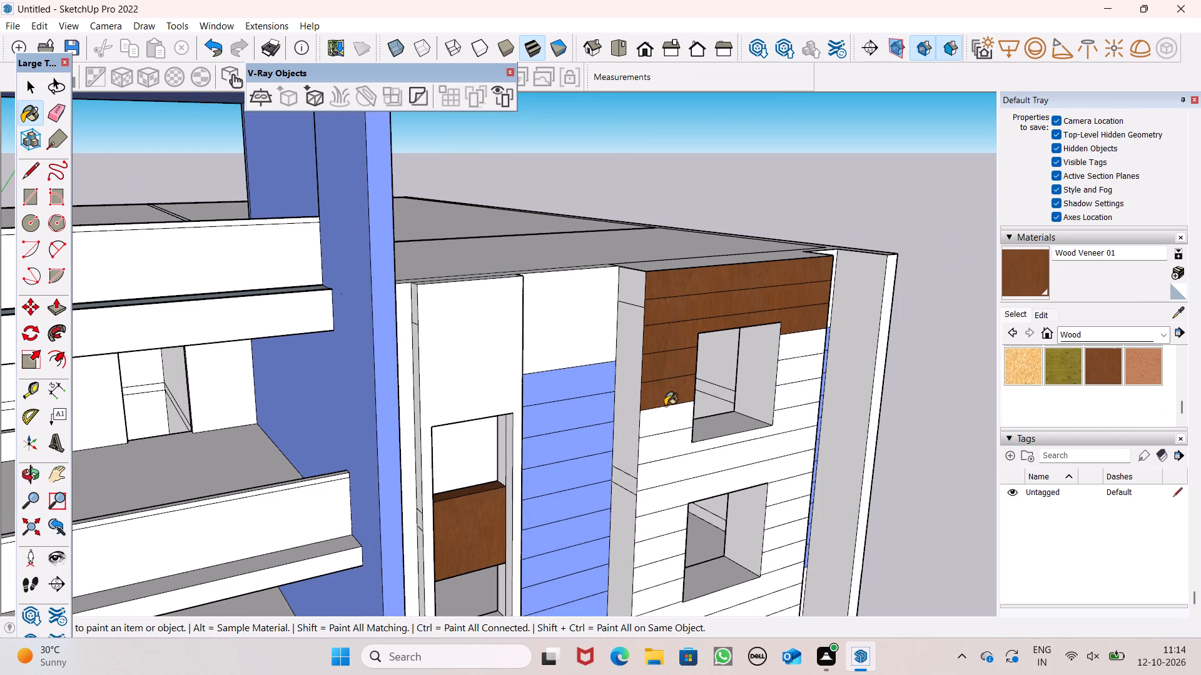
Paint the remaining strips beside and beneath the top window with Wood Veneer 01.
{"action": "left_click_drag", "start_coordinate": [665, 419], "coordinate": [659, 437]}
{"action": "left_click", "coordinate": [659, 437]}
{"action": "left_click_drag", "start_coordinate": [665, 446], "coordinate": [671, 454]}
{"action": "double_click", "coordinate": [671, 437]}
{"action": "left_click", "coordinate": [669, 426]}
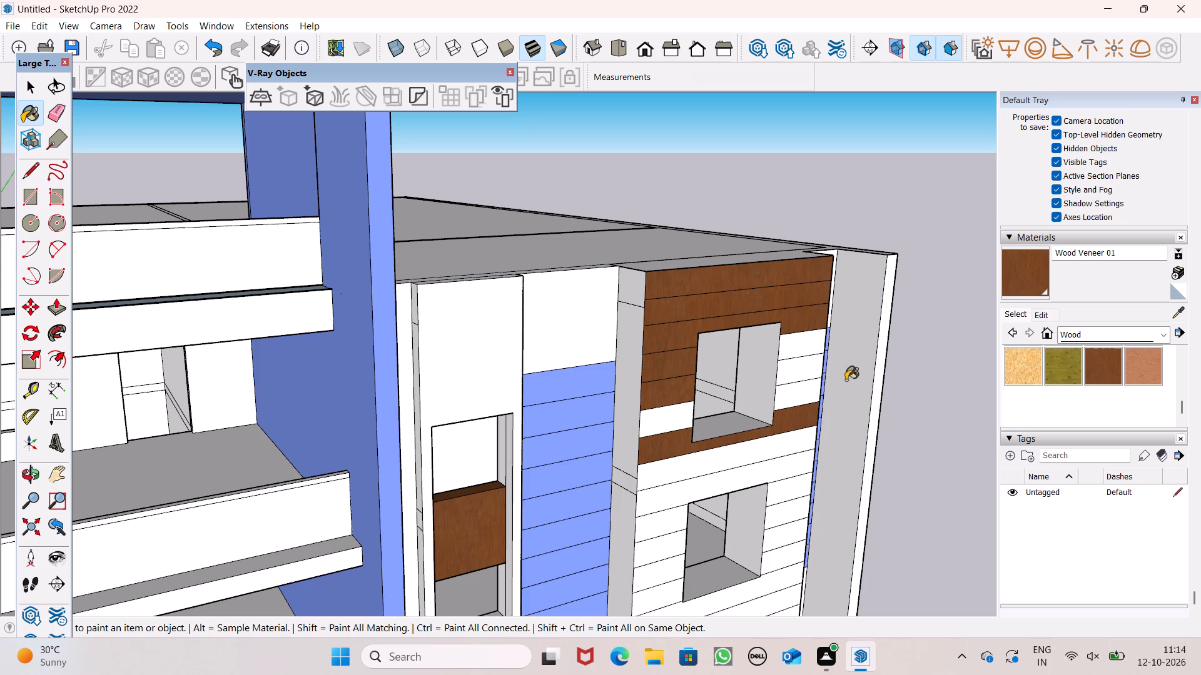
{"action": "left_click", "coordinate": [792, 361]}
{"action": "left_click", "coordinate": [802, 371]}
{"action": "left_click", "coordinate": [800, 357]}
{"action": "left_click_drag", "start_coordinate": [811, 387], "coordinate": [804, 389]}
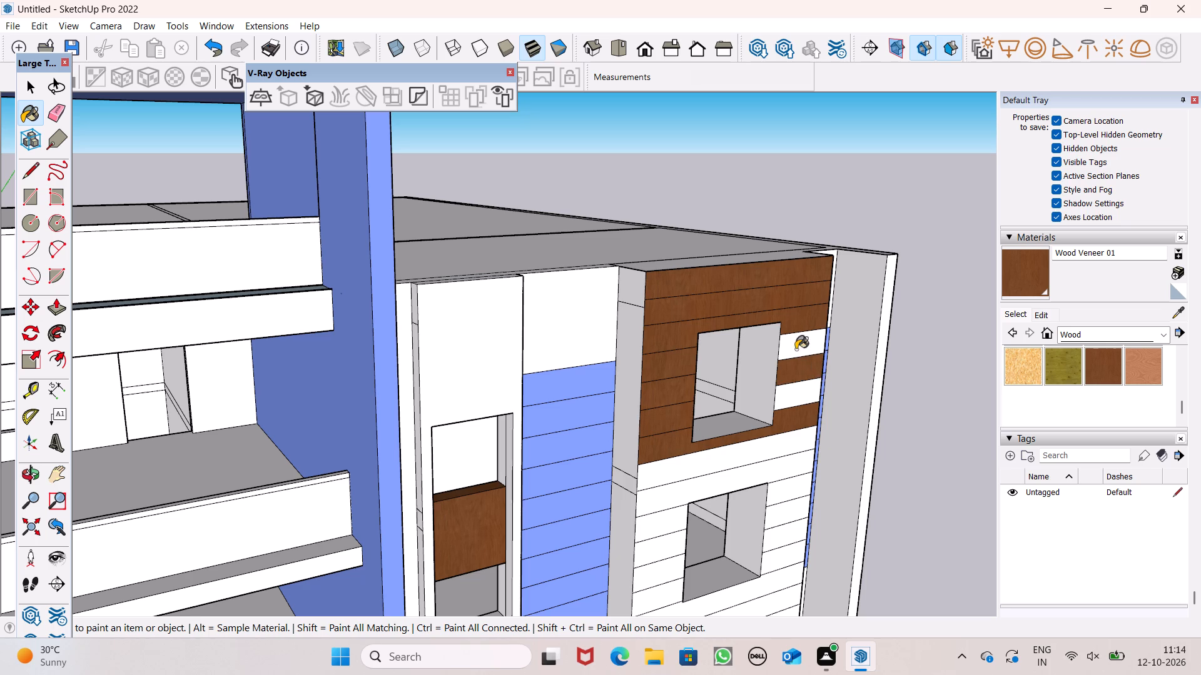
{"action": "left_click", "coordinate": [796, 349]}
Paint the full-width strips between the top and second windows with Wood Veneer 01.
{"action": "scroll", "coordinate": [708, 282], "scroll_direction": "down", "scroll_amount": 5}
{"action": "scroll", "coordinate": [693, 391], "scroll_direction": "up", "scroll_amount": 6}
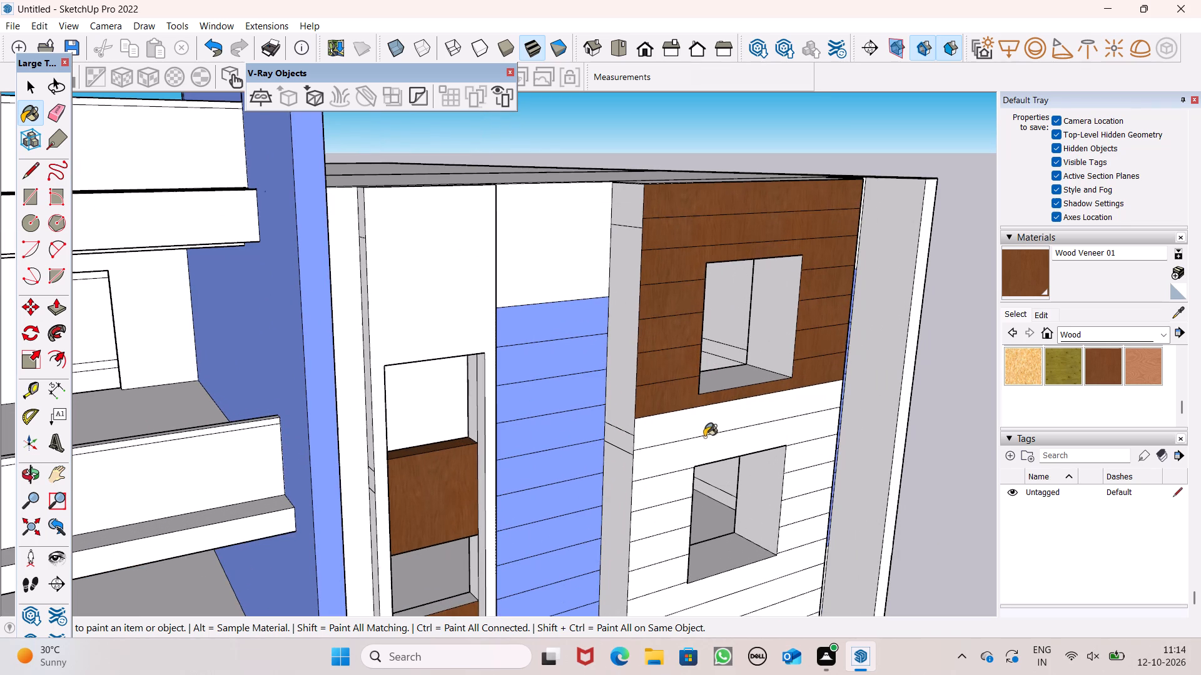
{"action": "left_click", "coordinate": [702, 423]}
{"action": "left_click", "coordinate": [715, 455]}
Paint the strips left of the second window from the top with Wood Veneer 01.
{"action": "scroll", "coordinate": [662, 364], "scroll_direction": "down", "scroll_amount": 7}
{"action": "scroll", "coordinate": [712, 482], "scroll_direction": "up", "scroll_amount": 8}
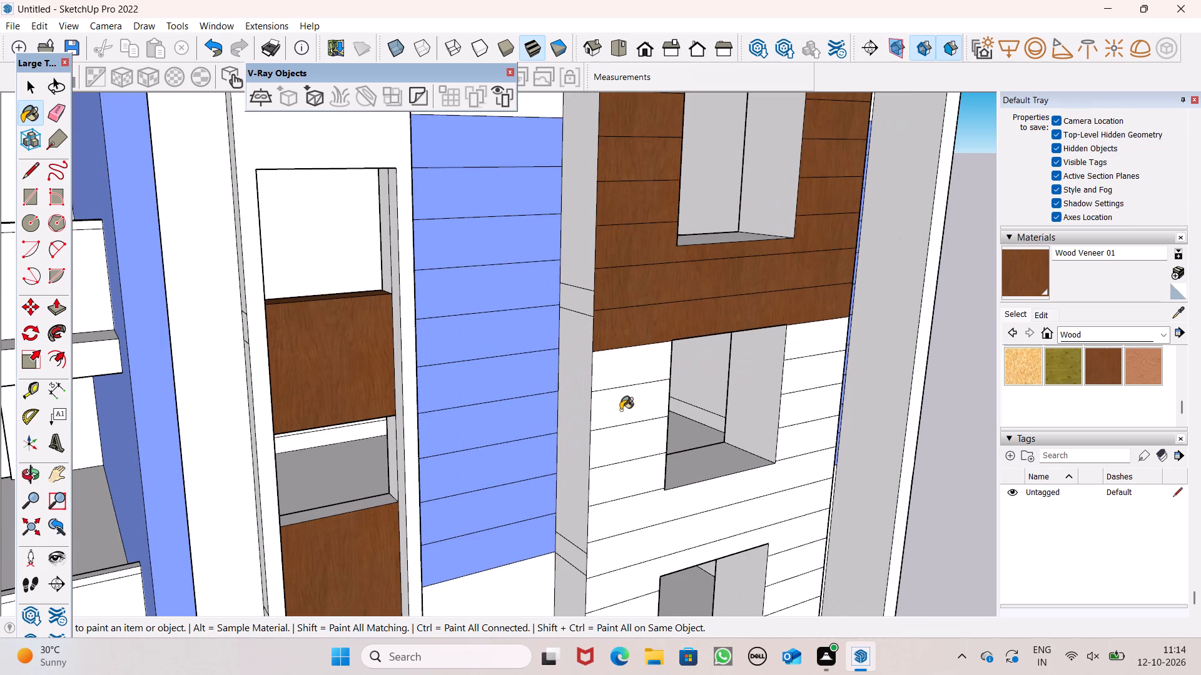
{"action": "left_click", "coordinate": [621, 374]}
{"action": "left_click", "coordinate": [621, 418]}
{"action": "left_click_drag", "start_coordinate": [626, 430], "coordinate": [627, 439]}
{"action": "left_click", "coordinate": [626, 449]}
{"action": "left_click", "coordinate": [626, 475]}
{"action": "left_click_drag", "start_coordinate": [627, 481], "coordinate": [627, 487]}
{"action": "left_click", "coordinate": [629, 506]}
{"action": "left_click_drag", "start_coordinate": [631, 509], "coordinate": [634, 514]}
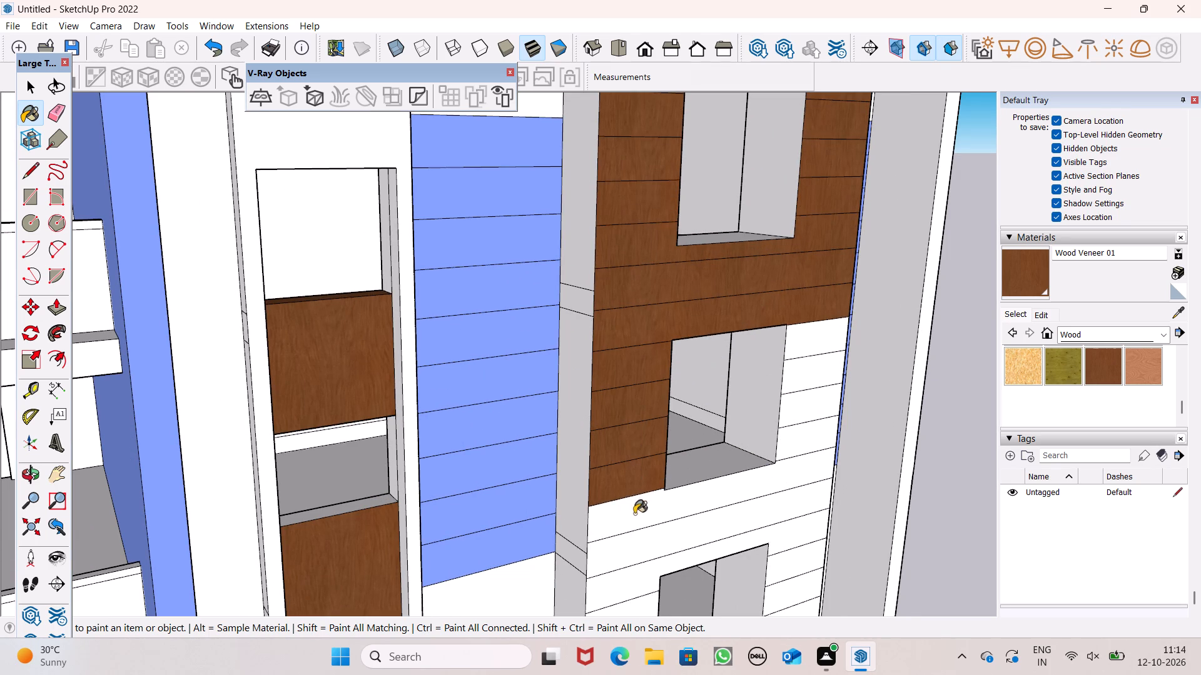
Paint the strip beneath the second window and the strips to its right with Wood Veneer 01.
{"action": "left_click_drag", "start_coordinate": [634, 514], "coordinate": [634, 515]}
{"action": "left_click", "coordinate": [795, 444]}
{"action": "left_click", "coordinate": [809, 409]}
{"action": "left_click_drag", "start_coordinate": [804, 390], "coordinate": [806, 382]}
{"action": "left_click", "coordinate": [810, 362]}
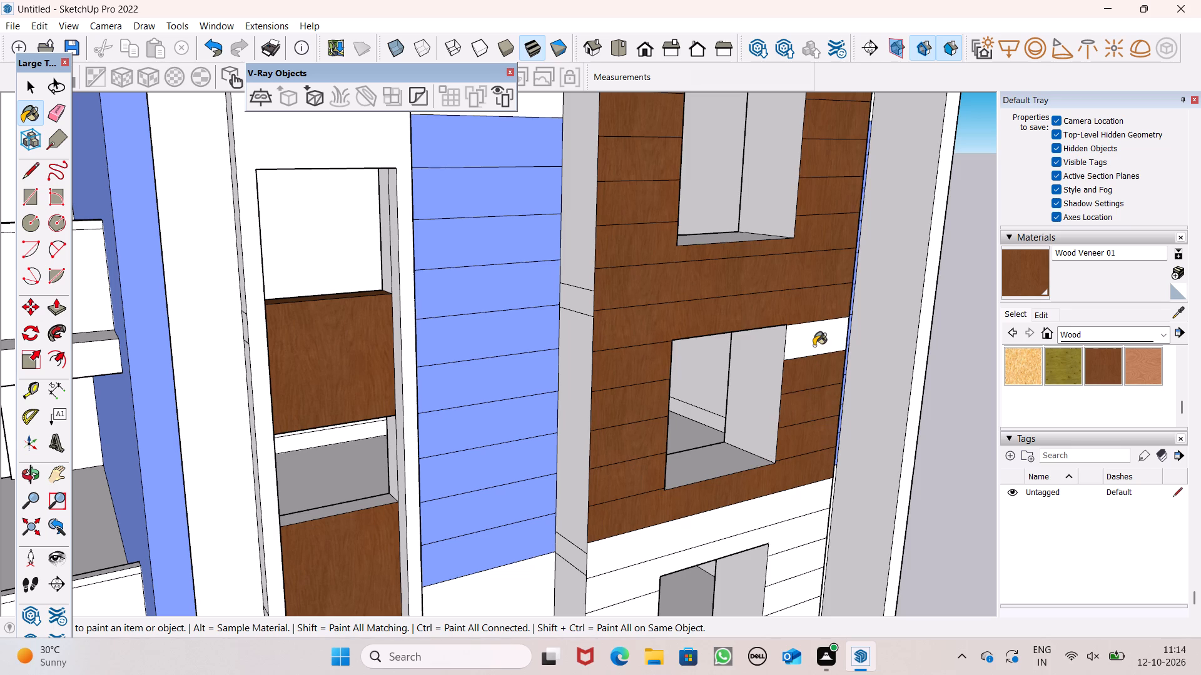
{"action": "left_click", "coordinate": [814, 344]}
Paint the full-width strips above the third window and the strips to its left with Wood Veneer 01.
{"action": "scroll", "coordinate": [709, 306], "scroll_direction": "down", "scroll_amount": 6}
{"action": "scroll", "coordinate": [684, 384], "scroll_direction": "down", "scroll_amount": 6}
{"action": "scroll", "coordinate": [746, 474], "scroll_direction": "up", "scroll_amount": 7}
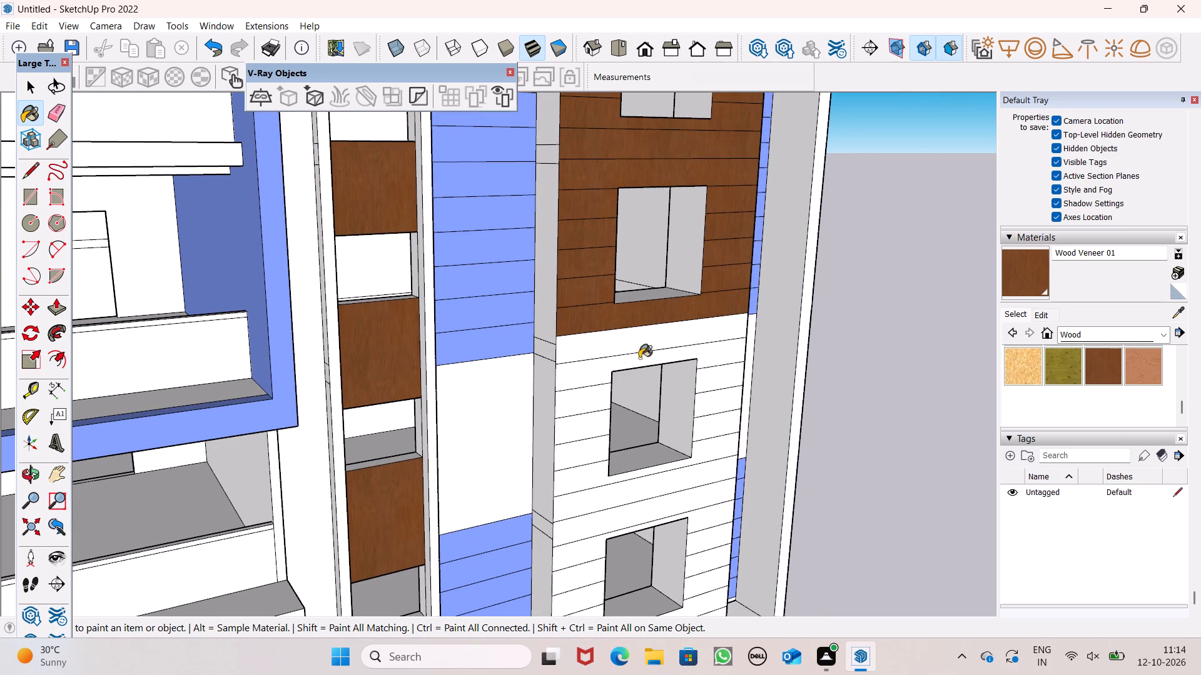
{"action": "left_click", "coordinate": [629, 336]}
{"action": "left_click_drag", "start_coordinate": [611, 372], "coordinate": [606, 374]}
{"action": "left_click_drag", "start_coordinate": [589, 382], "coordinate": [590, 399]}
{"action": "left_click", "coordinate": [590, 399]}
{"action": "left_click", "coordinate": [591, 415]}
{"action": "left_click_drag", "start_coordinate": [591, 417], "coordinate": [590, 434]}
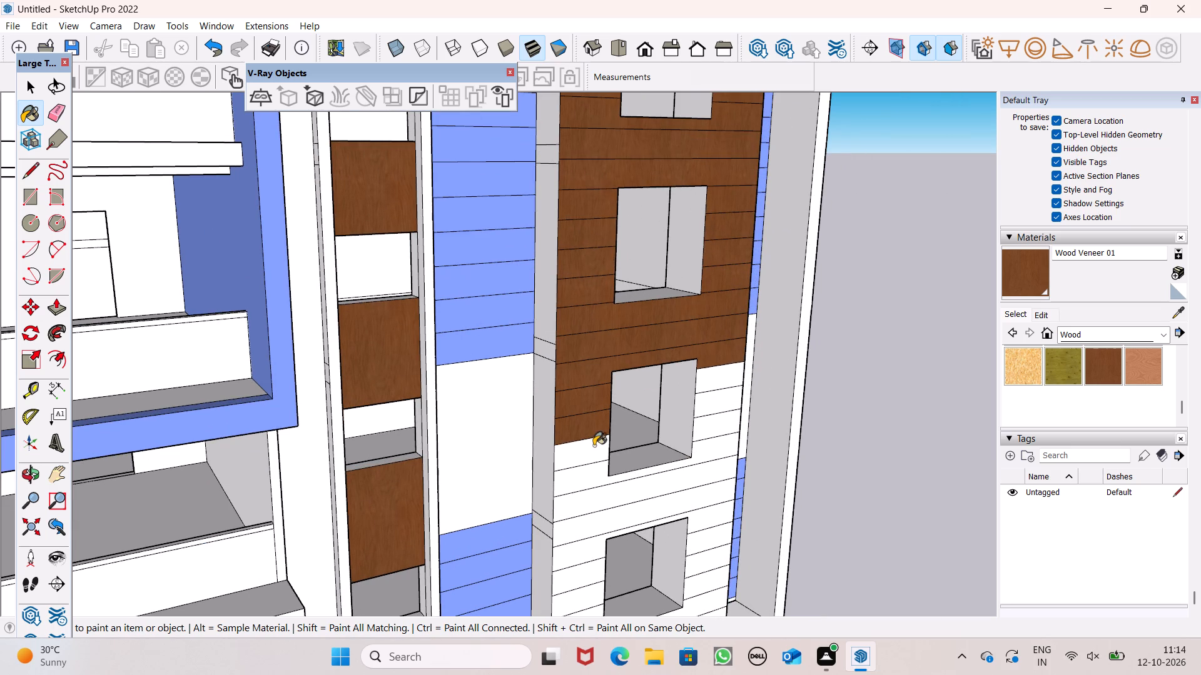
{"action": "left_click", "coordinate": [595, 449]}
{"action": "left_click_drag", "start_coordinate": [591, 456], "coordinate": [589, 461]}
Paint the strips beneath the third window and to its right with Wood Veneer 01.
{"action": "left_click", "coordinate": [588, 474]}
{"action": "left_click", "coordinate": [598, 495]}
{"action": "left_click", "coordinate": [612, 509]}
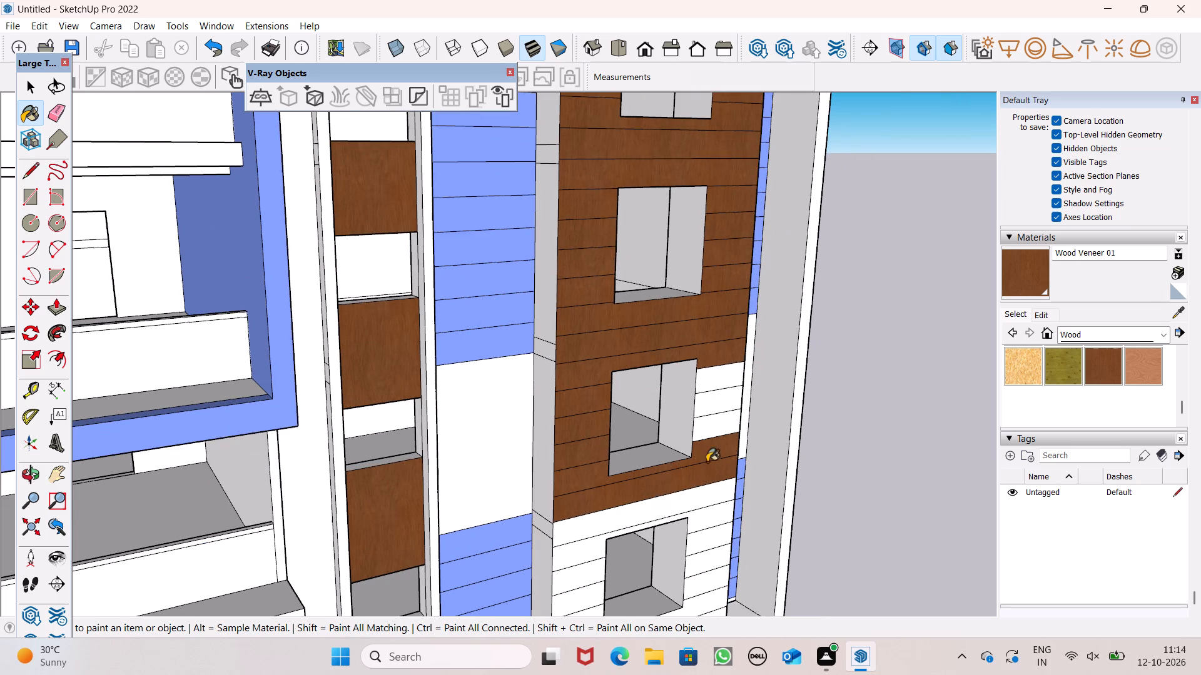
{"action": "left_click", "coordinate": [715, 421]}
{"action": "left_click", "coordinate": [722, 401]}
{"action": "left_click", "coordinate": [723, 381]}
Paint the strips on both sides of the bottom window and beneath it with Wood Veneer 01.
{"action": "scroll", "coordinate": [663, 332], "scroll_direction": "down", "scroll_amount": 7}
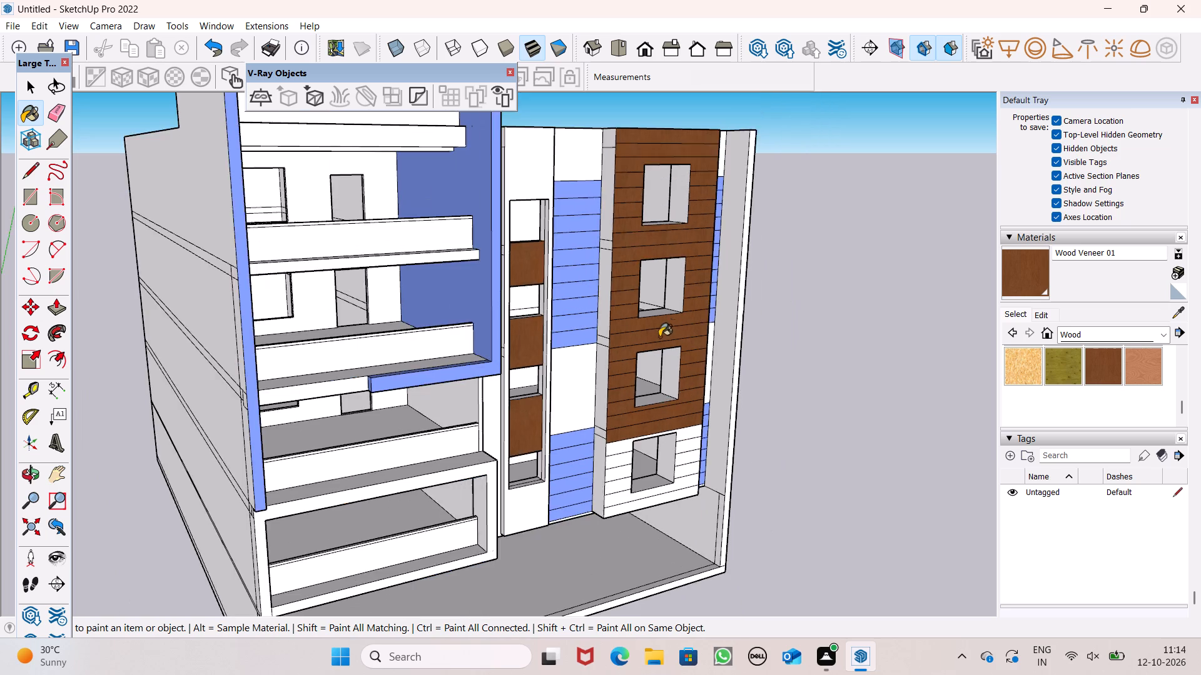
{"action": "scroll", "coordinate": [658, 338], "scroll_direction": "down", "scroll_amount": 3}
{"action": "scroll", "coordinate": [659, 465], "scroll_direction": "up", "scroll_amount": 16}
{"action": "left_click", "coordinate": [499, 259]}
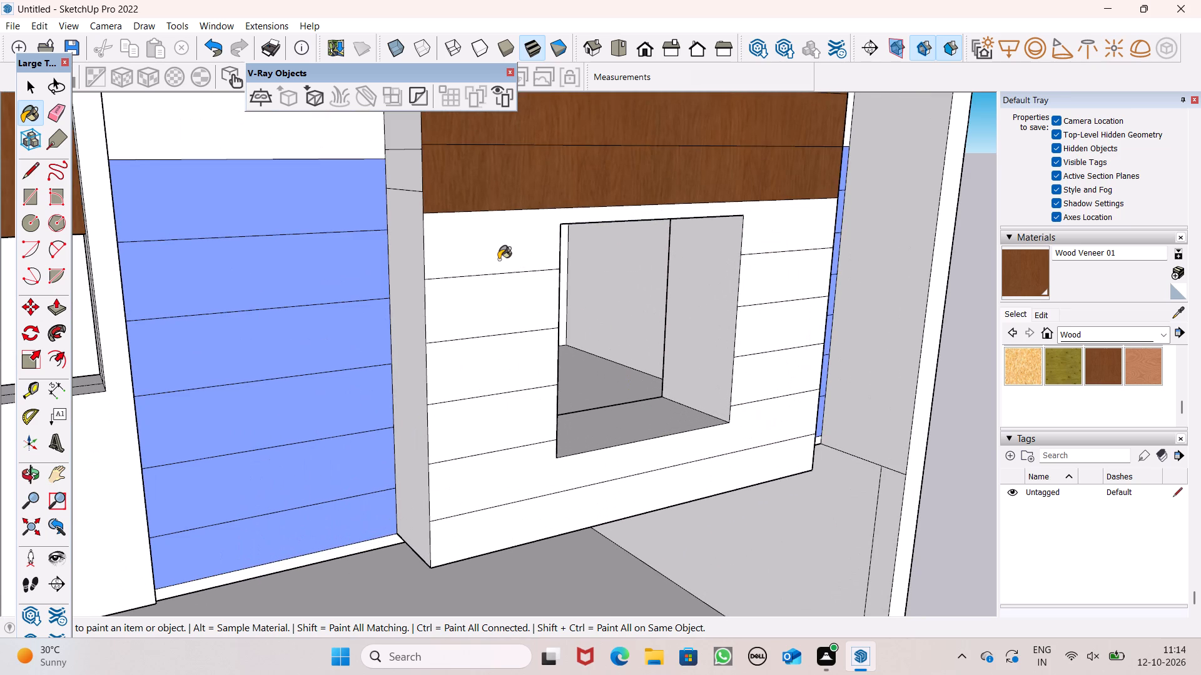
{"action": "left_click", "coordinate": [497, 318]}
{"action": "left_click", "coordinate": [497, 361]}
{"action": "left_click", "coordinate": [504, 402]}
{"action": "left_click", "coordinate": [512, 437]}
{"action": "left_click_drag", "start_coordinate": [526, 472], "coordinate": [530, 479]}
{"action": "left_click", "coordinate": [559, 506]}
{"action": "left_click", "coordinate": [778, 281]}
{"action": "left_click", "coordinate": [773, 316]}
{"action": "left_click_drag", "start_coordinate": [818, 389], "coordinate": [811, 384]}
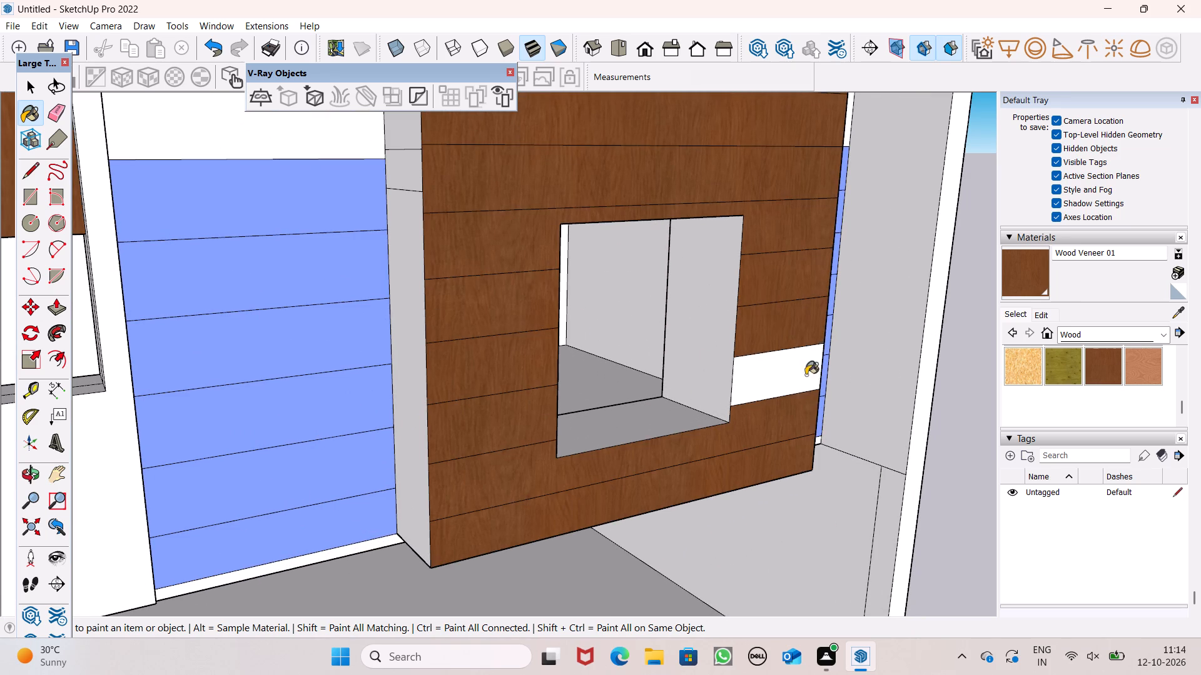
Paint the two lower sections of the projecting panel's left side face with Wood Veneer 01.
{"action": "scroll", "coordinate": [763, 336], "scroll_direction": "down", "scroll_amount": 13}
{"action": "scroll", "coordinate": [661, 279], "scroll_direction": "up", "scroll_amount": 6}
{"action": "left_click", "coordinate": [661, 274]}
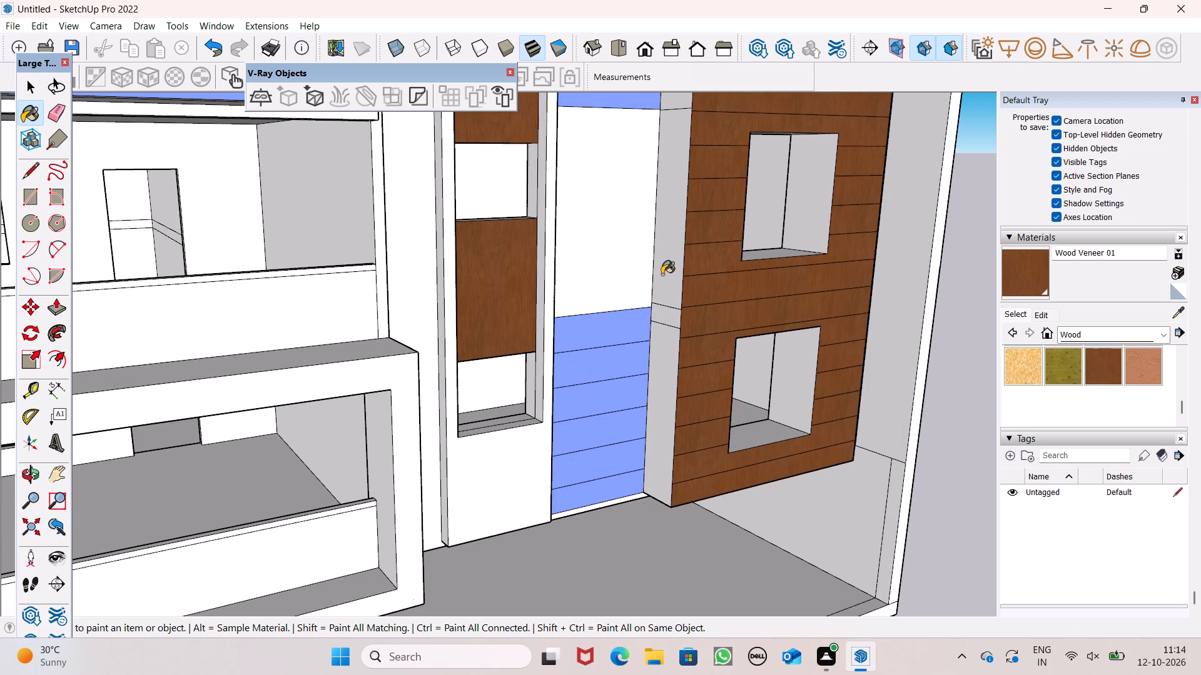
{"action": "left_click", "coordinate": [670, 361]}
Paint the upper sections and narrow floor-level bands of the panel's left side face with Wood Veneer 01.
{"action": "scroll", "coordinate": [669, 335], "scroll_direction": "down", "scroll_amount": 13}
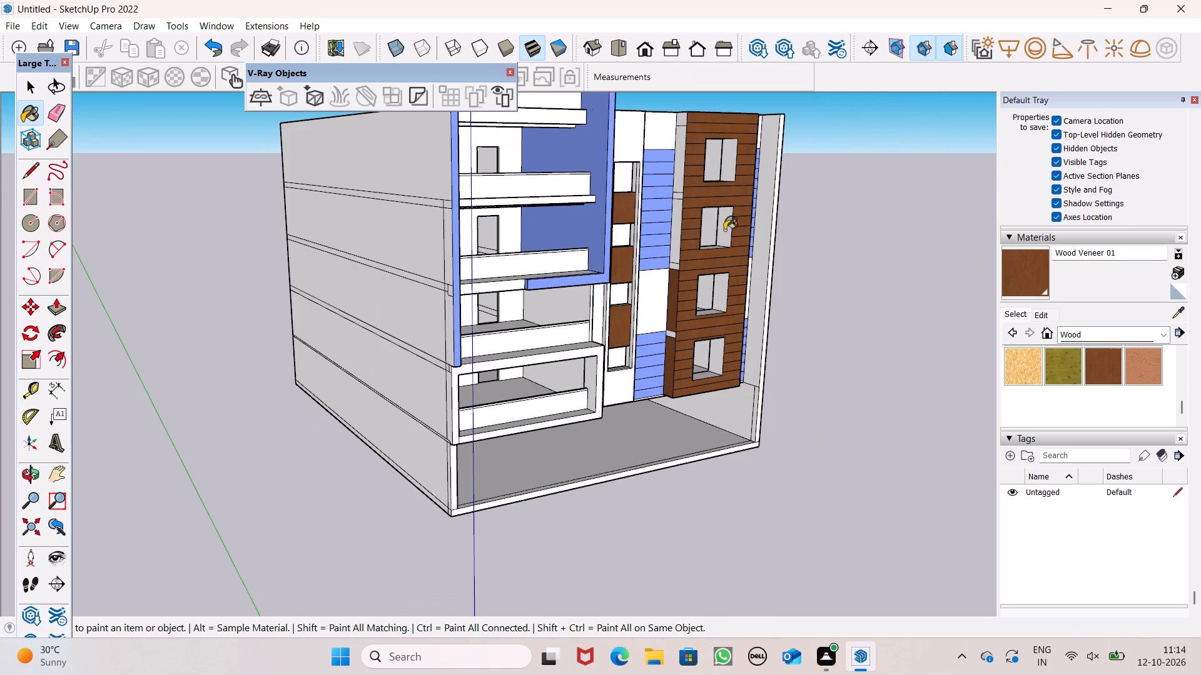
{"action": "scroll", "coordinate": [725, 257], "scroll_direction": "down", "scroll_amount": 6}
{"action": "scroll", "coordinate": [684, 132], "scroll_direction": "up", "scroll_amount": 7}
{"action": "scroll", "coordinate": [699, 206], "scroll_direction": "up", "scroll_amount": 8}
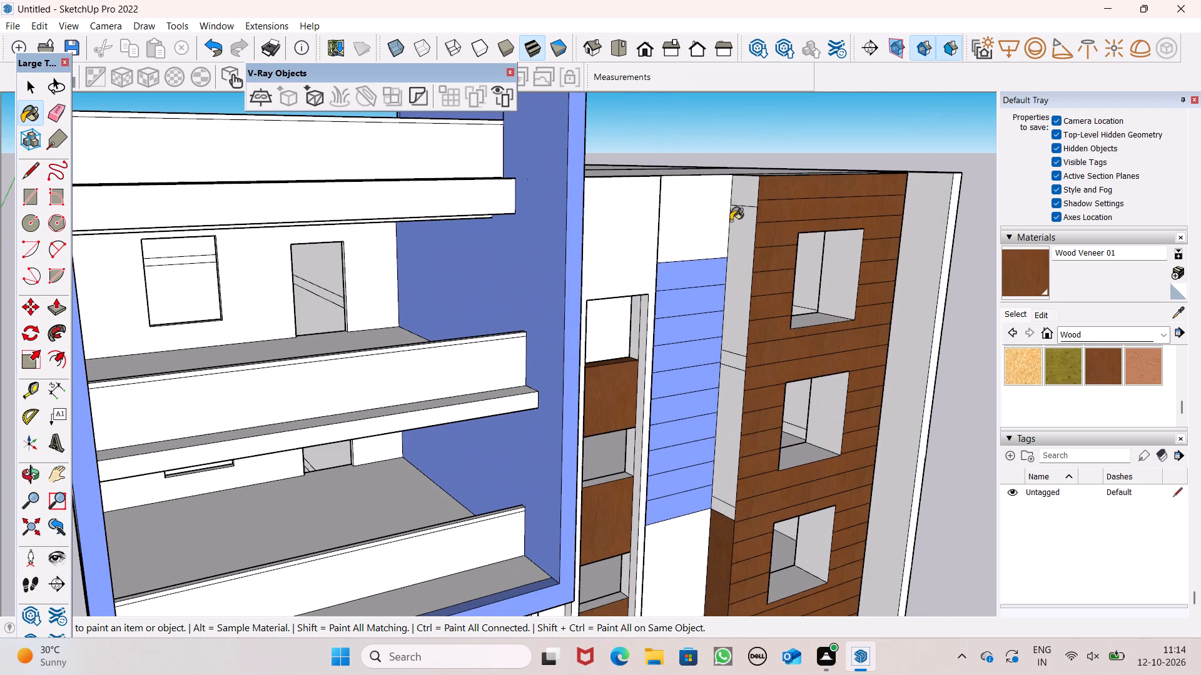
{"action": "left_click", "coordinate": [754, 189]}
{"action": "left_click", "coordinate": [747, 227]}
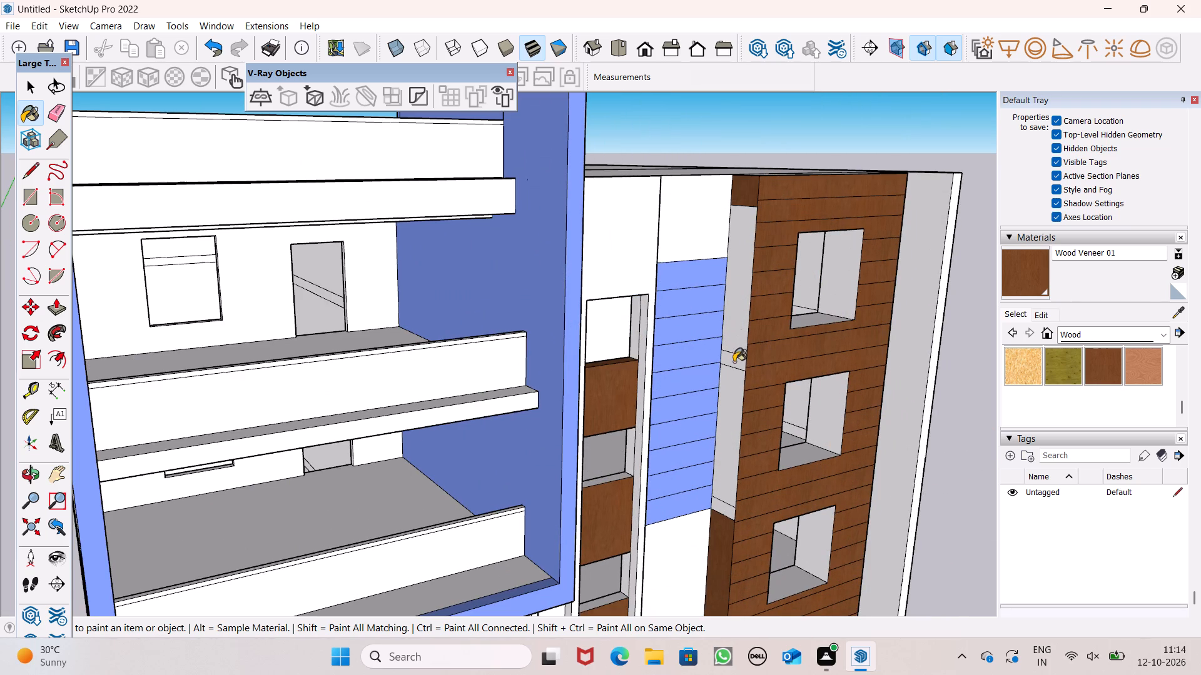
{"action": "left_click", "coordinate": [734, 362]}
{"action": "left_click", "coordinate": [746, 387]}
{"action": "left_click", "coordinate": [736, 392]}
{"action": "scroll", "coordinate": [761, 329], "scroll_direction": "down", "scroll_amount": 6}
{"action": "scroll", "coordinate": [742, 463], "scroll_direction": "up", "scroll_amount": 5}
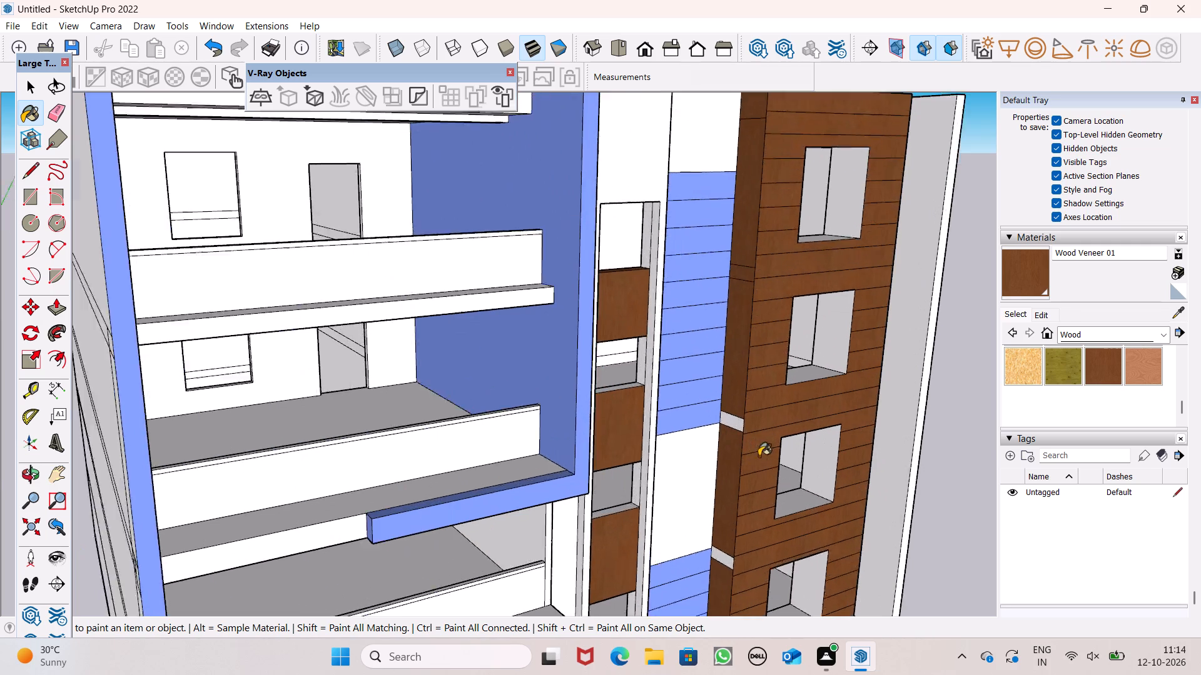
{"action": "scroll", "coordinate": [759, 456], "scroll_direction": "up", "scroll_amount": 3}
{"action": "left_click", "coordinate": [722, 414]}
Erase the lines bounding the lowest floor-level band on the panel's left side face.
{"action": "scroll", "coordinate": [722, 339], "scroll_direction": "down", "scroll_amount": 6}
{"action": "scroll", "coordinate": [533, 380], "scroll_direction": "up", "scroll_amount": 3}
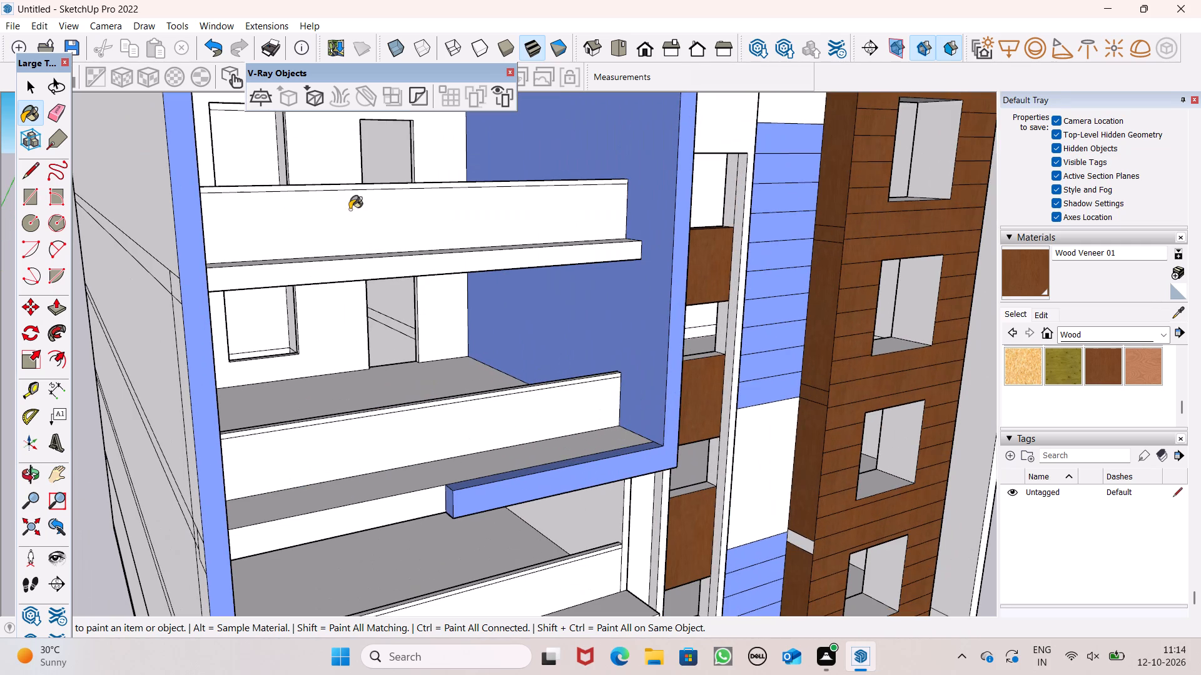
{"action": "left_click", "coordinate": [56, 112]}
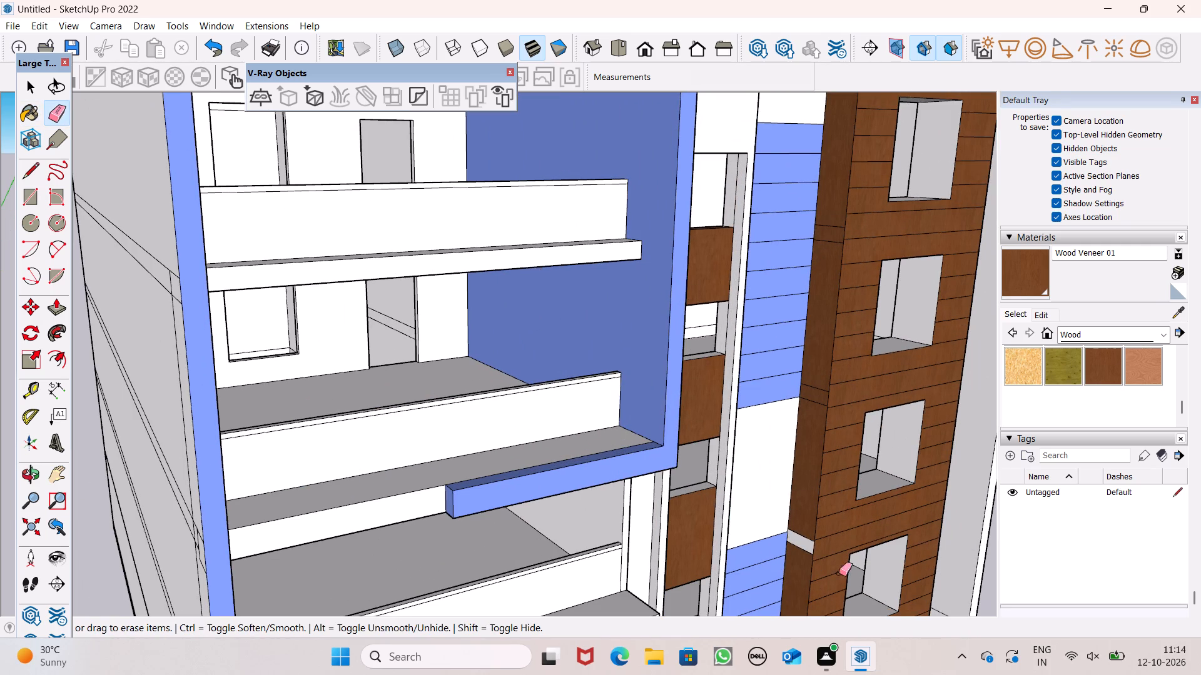
{"action": "scroll", "coordinate": [763, 559], "scroll_direction": "up", "scroll_amount": 7}
{"action": "left_click_drag", "start_coordinate": [826, 506], "coordinate": [827, 517]}
{"action": "scroll", "coordinate": [815, 489], "scroll_direction": "down", "scroll_amount": 7}
{"action": "left_click_drag", "start_coordinate": [821, 504], "coordinate": [816, 527]}
Erase the remaining floor-level lines across the panel's left side face up to the roof.
{"action": "scroll", "coordinate": [816, 451], "scroll_direction": "down", "scroll_amount": 5}
{"action": "scroll", "coordinate": [806, 337], "scroll_direction": "up", "scroll_amount": 8}
{"action": "scroll", "coordinate": [829, 449], "scroll_direction": "up", "scroll_amount": 6}
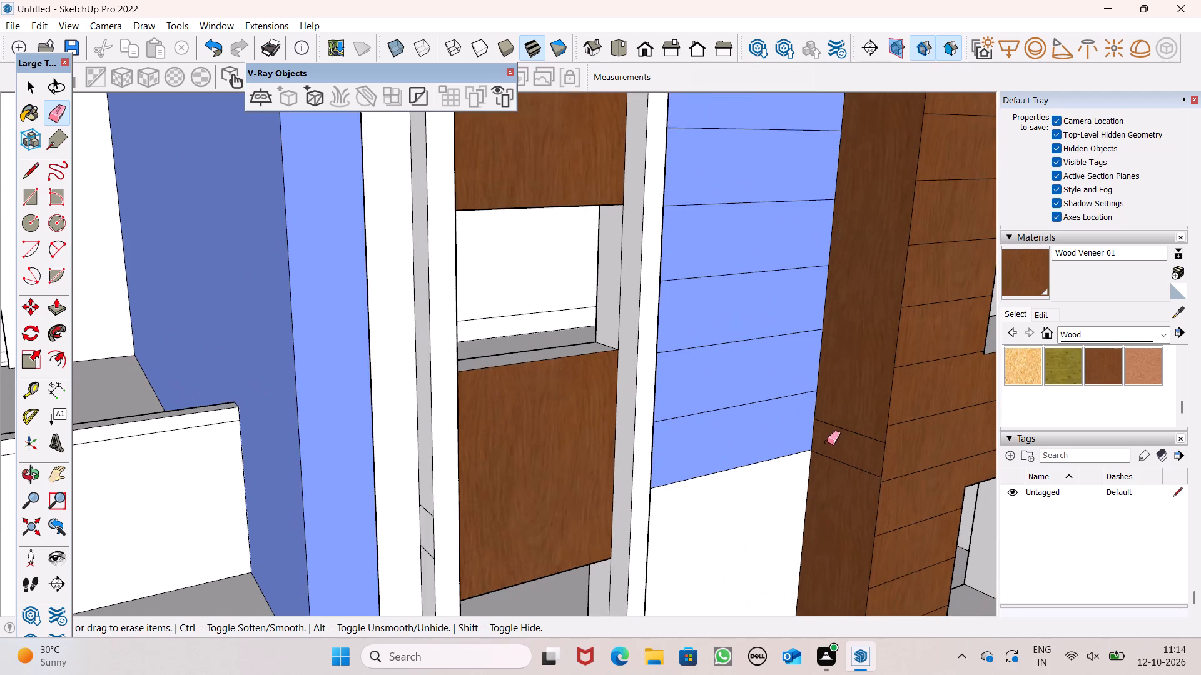
{"action": "left_click_drag", "start_coordinate": [848, 431], "coordinate": [848, 461]}
{"action": "left_click_drag", "start_coordinate": [881, 401], "coordinate": [864, 456]}
{"action": "scroll", "coordinate": [830, 442], "scroll_direction": "down", "scroll_amount": 8}
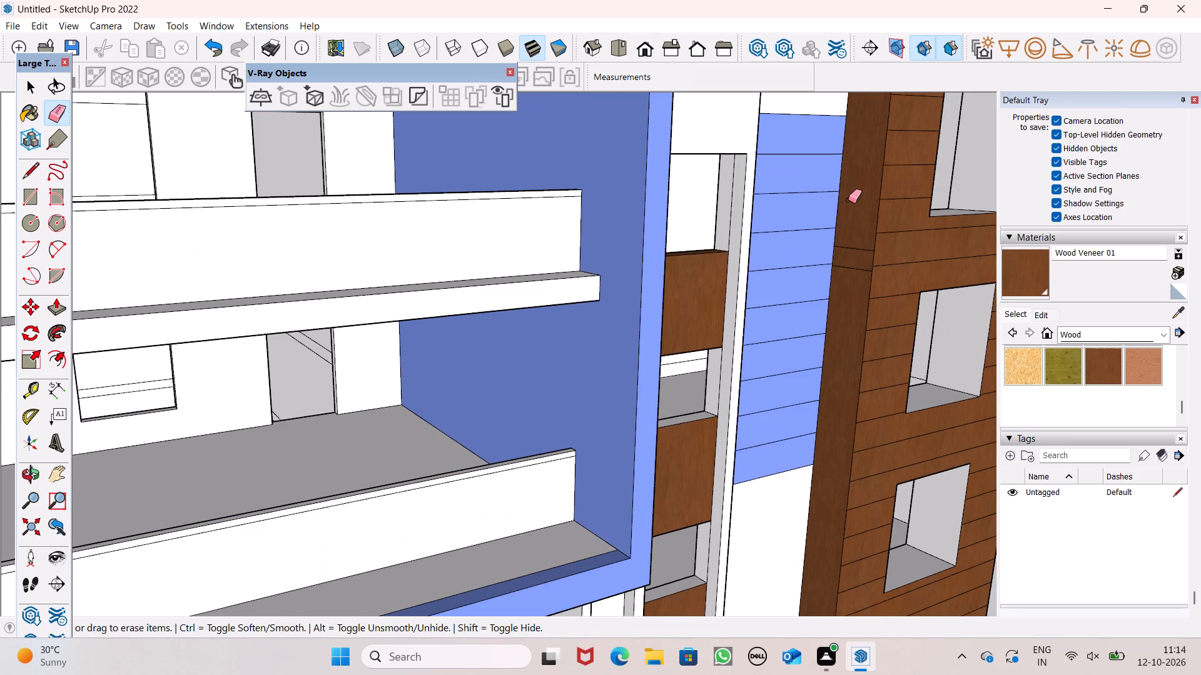
{"action": "left_click_drag", "start_coordinate": [856, 230], "coordinate": [845, 278]}
{"action": "scroll", "coordinate": [821, 341], "scroll_direction": "down", "scroll_amount": 7}
{"action": "scroll", "coordinate": [858, 196], "scroll_direction": "up", "scroll_amount": 6}
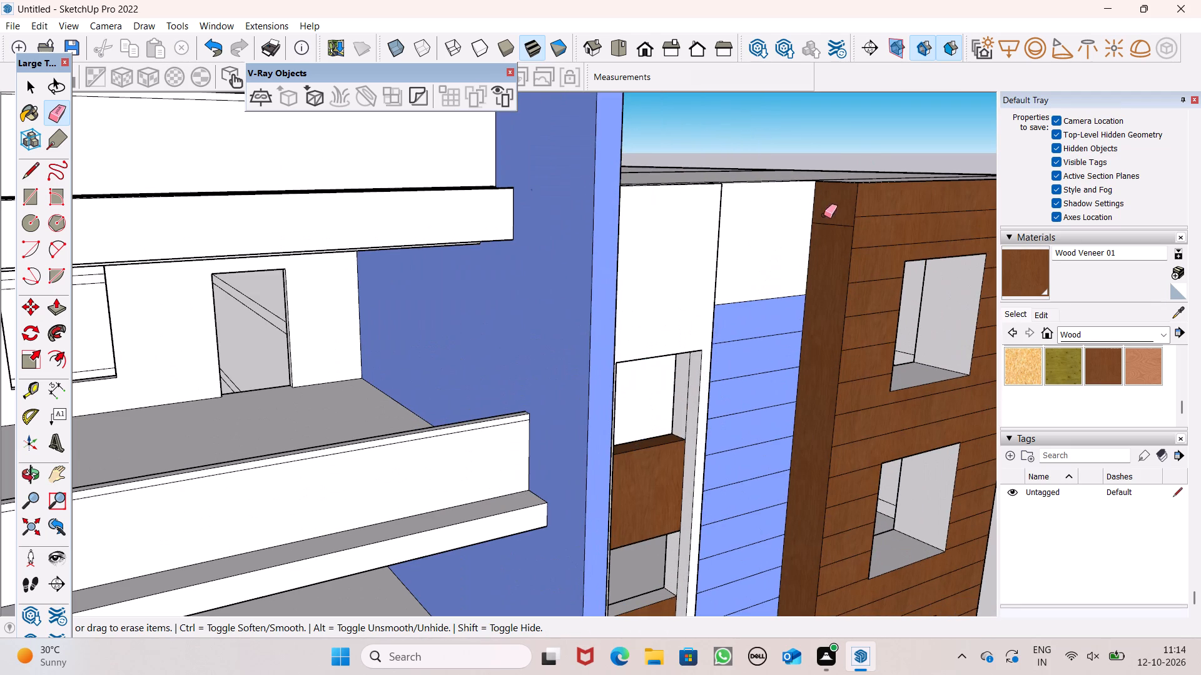
{"action": "left_click_drag", "start_coordinate": [829, 215], "coordinate": [833, 237]}
{"action": "key", "text": "space"}
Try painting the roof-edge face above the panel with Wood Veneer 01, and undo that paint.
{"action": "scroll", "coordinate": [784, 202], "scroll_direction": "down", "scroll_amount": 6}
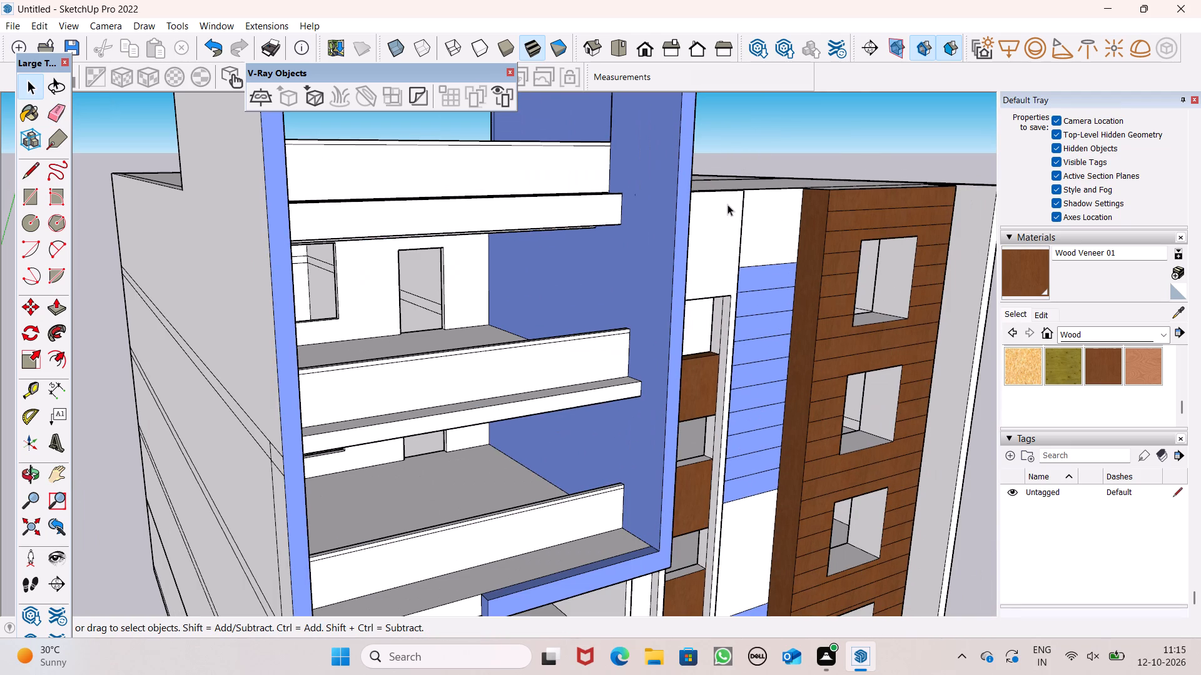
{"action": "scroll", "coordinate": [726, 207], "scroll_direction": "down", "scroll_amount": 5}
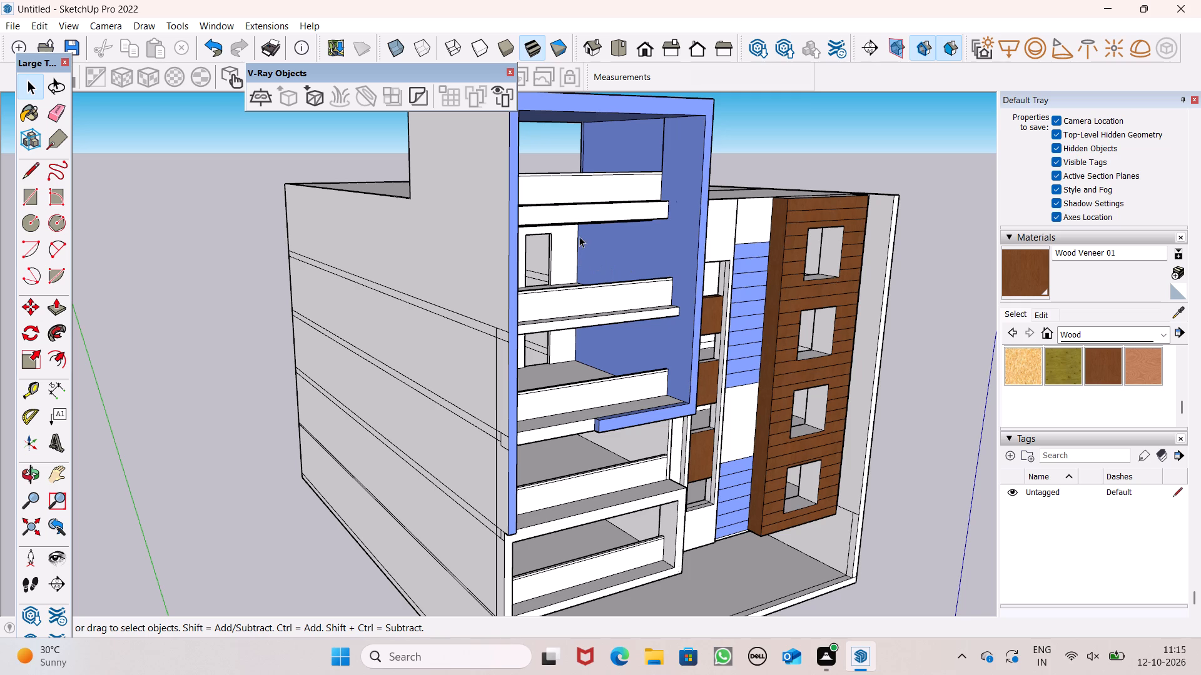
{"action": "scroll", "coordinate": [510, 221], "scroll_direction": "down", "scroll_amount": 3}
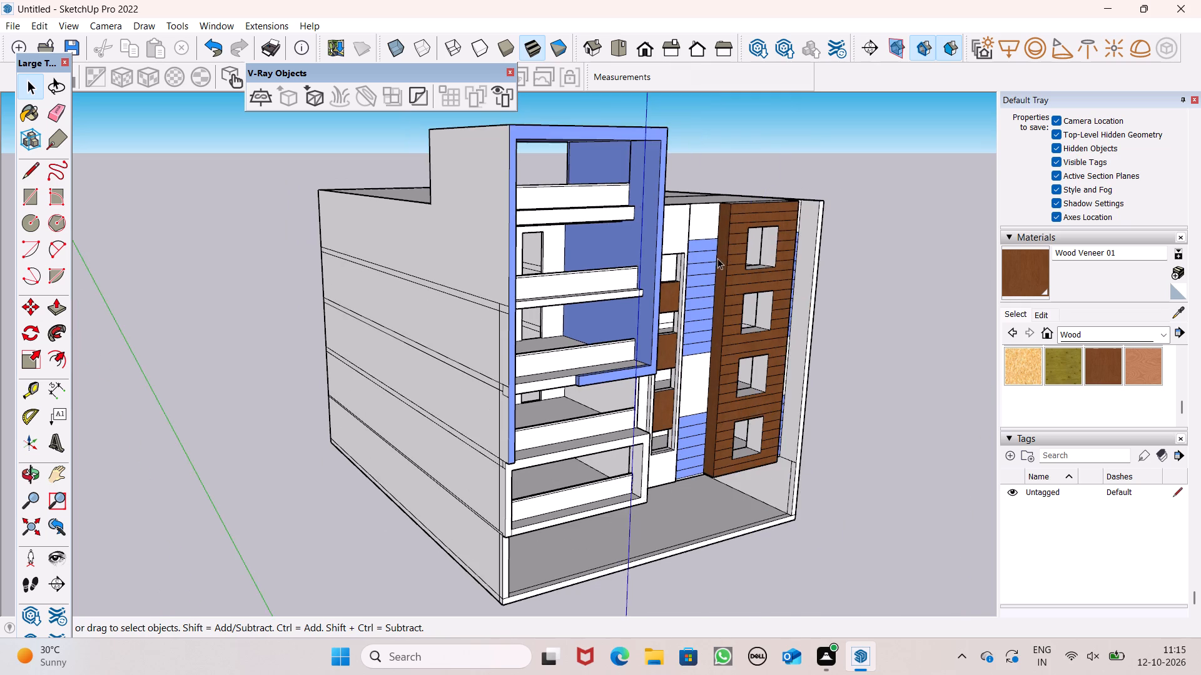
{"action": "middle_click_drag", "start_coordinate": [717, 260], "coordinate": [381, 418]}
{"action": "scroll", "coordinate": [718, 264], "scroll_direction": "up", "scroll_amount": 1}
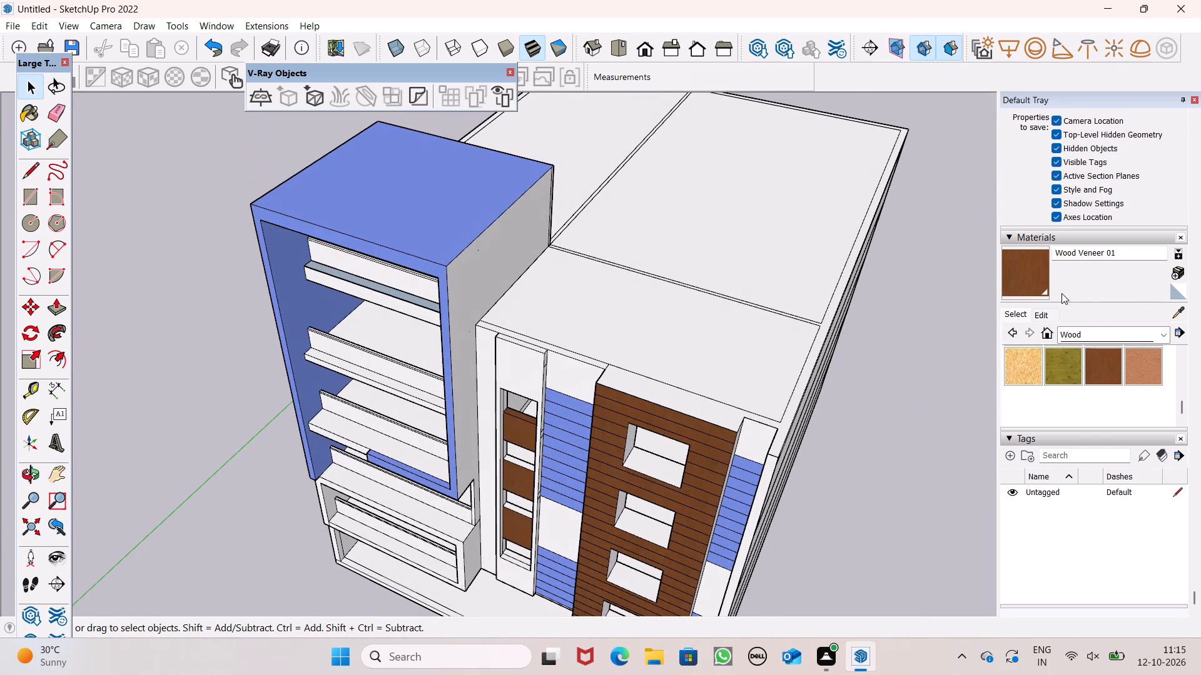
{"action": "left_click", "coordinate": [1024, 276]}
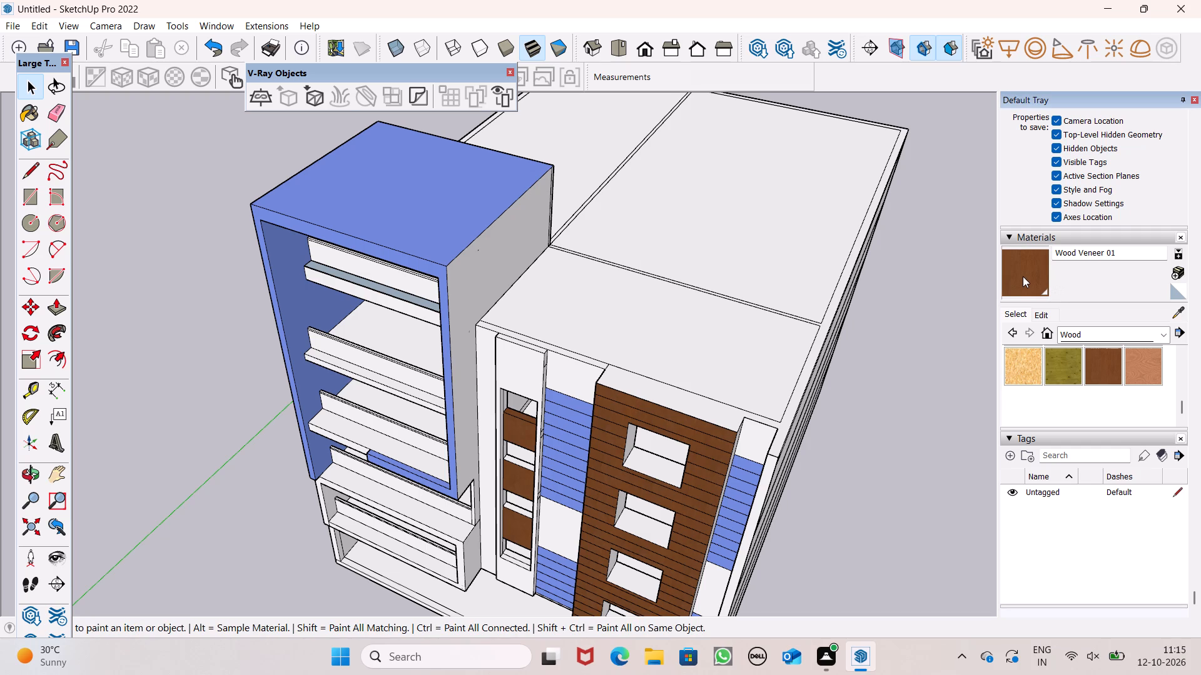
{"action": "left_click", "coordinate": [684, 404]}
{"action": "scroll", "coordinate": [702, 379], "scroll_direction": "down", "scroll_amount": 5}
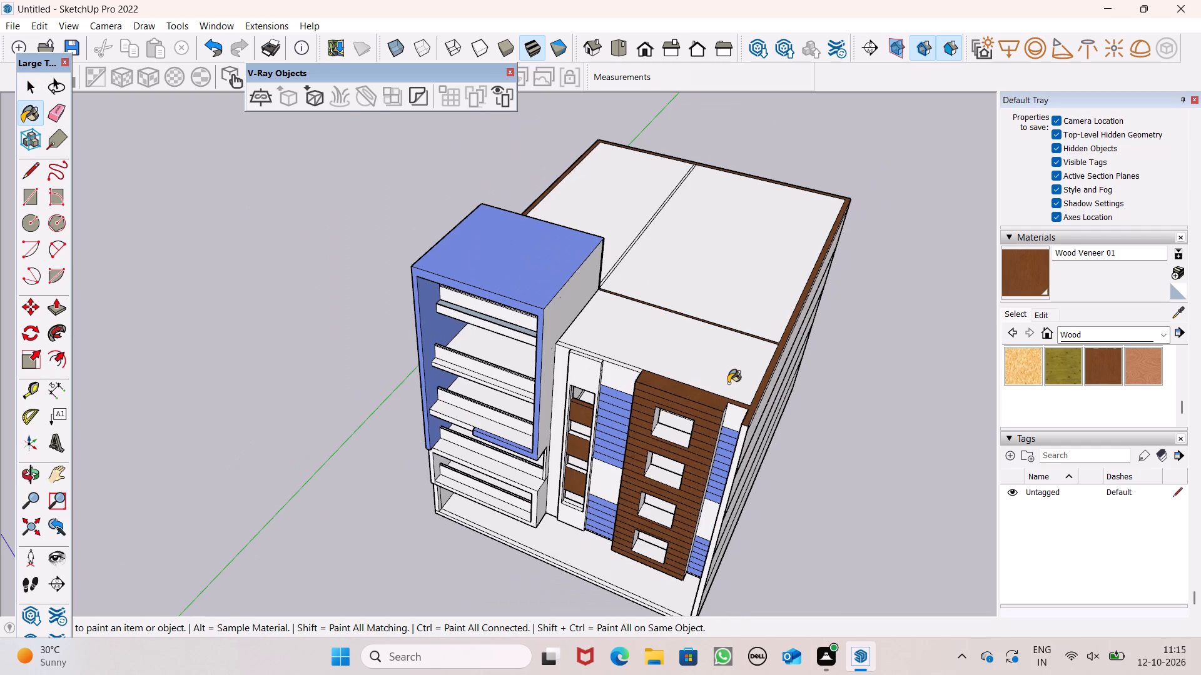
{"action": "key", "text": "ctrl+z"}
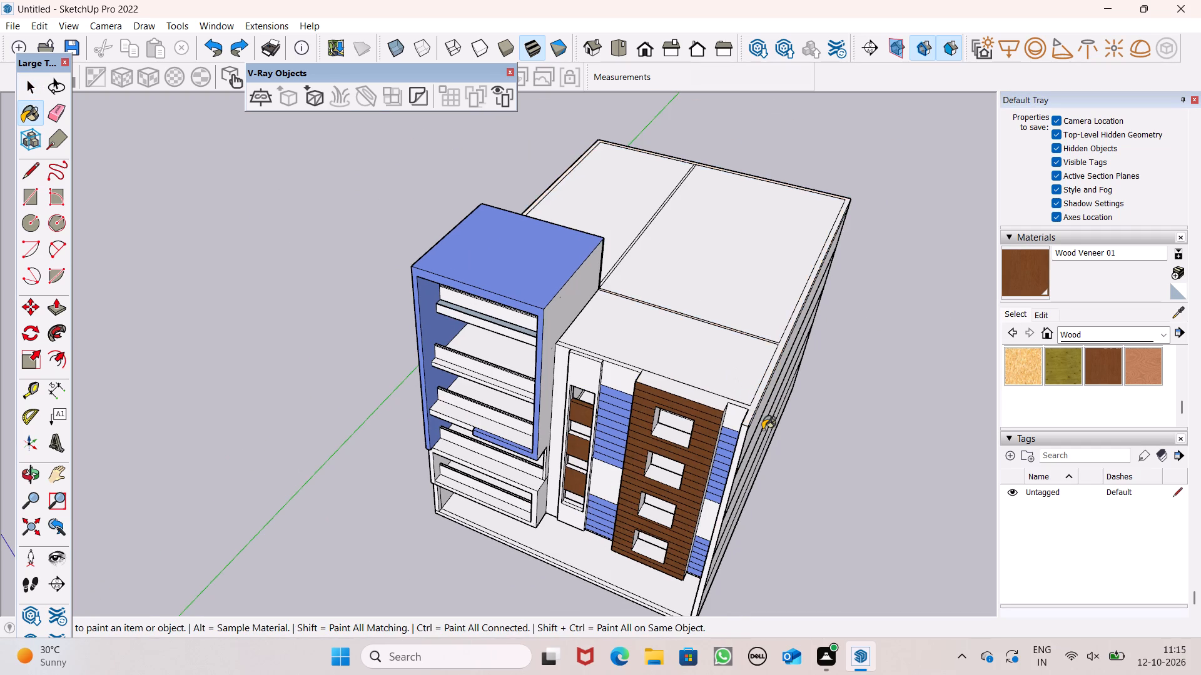
Draw a line about 11 7/16" long from the panel's right inner top corner to the roof's inner line, closing off the panel's top face.
{"action": "scroll", "coordinate": [763, 430], "scroll_direction": "up", "scroll_amount": 8}
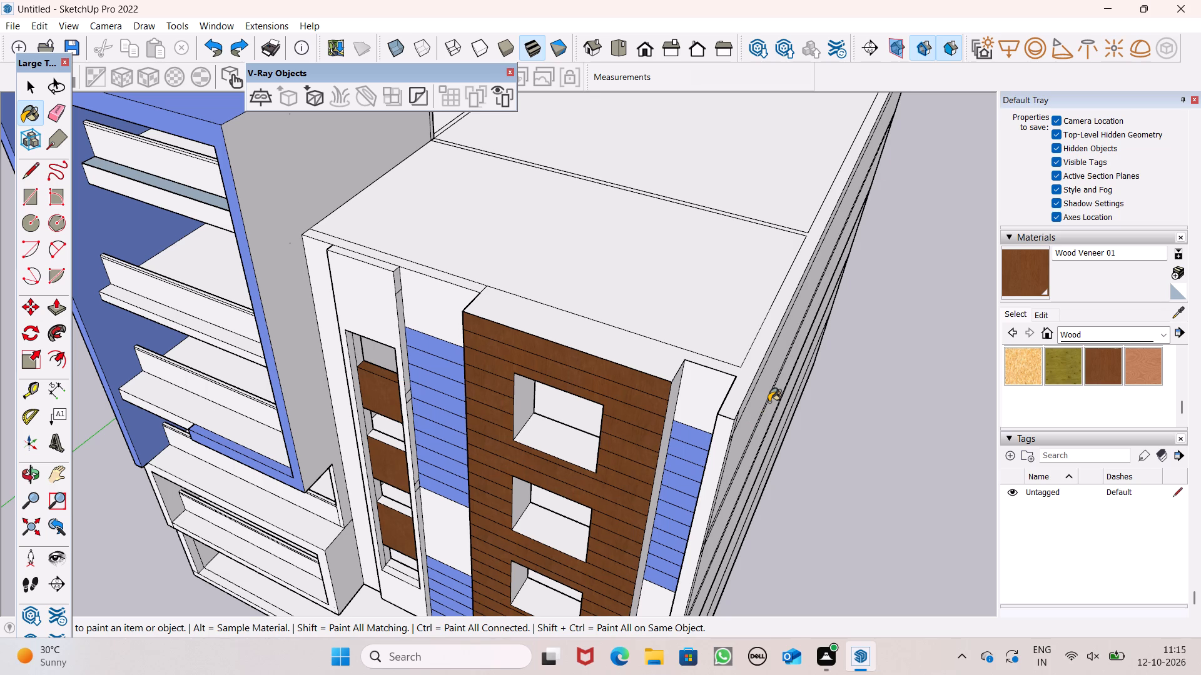
{"action": "left_click", "coordinate": [29, 169]}
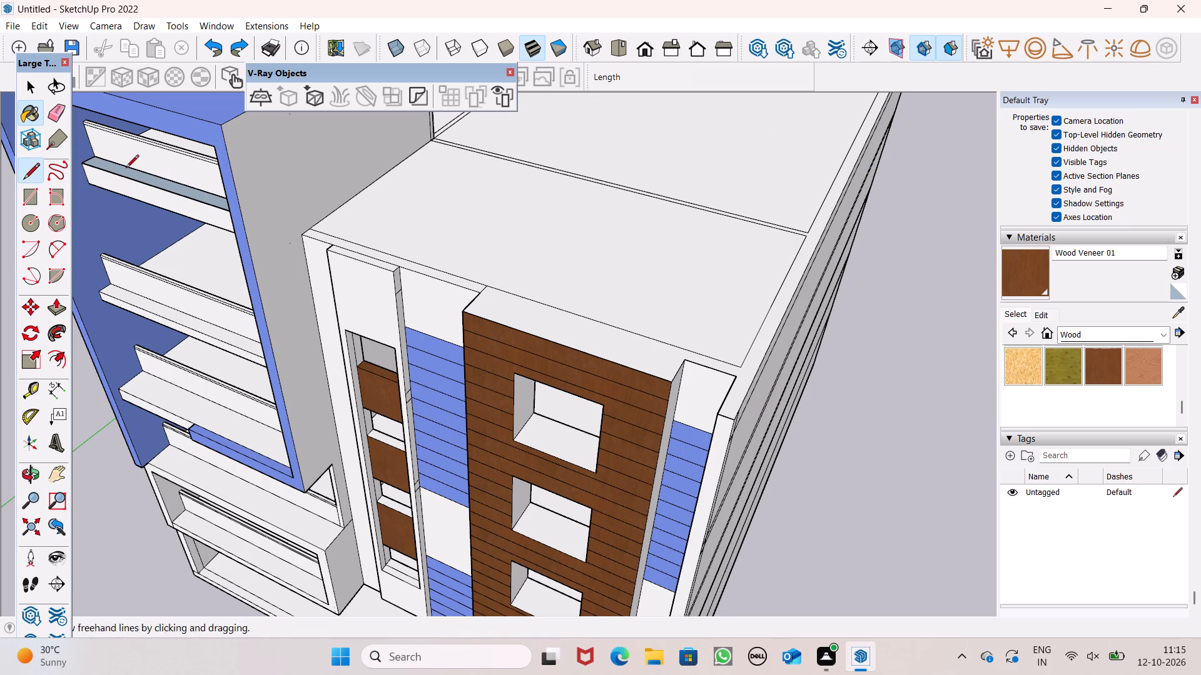
{"action": "scroll", "coordinate": [705, 365], "scroll_direction": "up", "scroll_amount": 8}
{"action": "scroll", "coordinate": [627, 327], "scroll_direction": "up", "scroll_amount": 6}
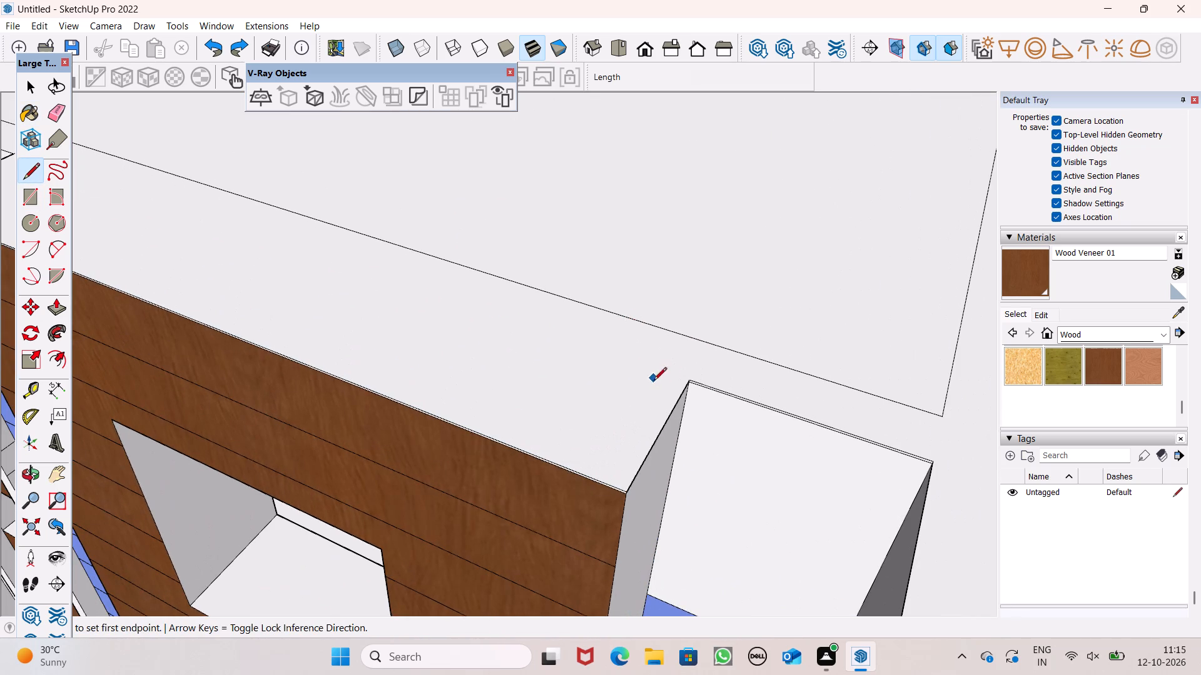
{"action": "left_click", "coordinate": [692, 381]}
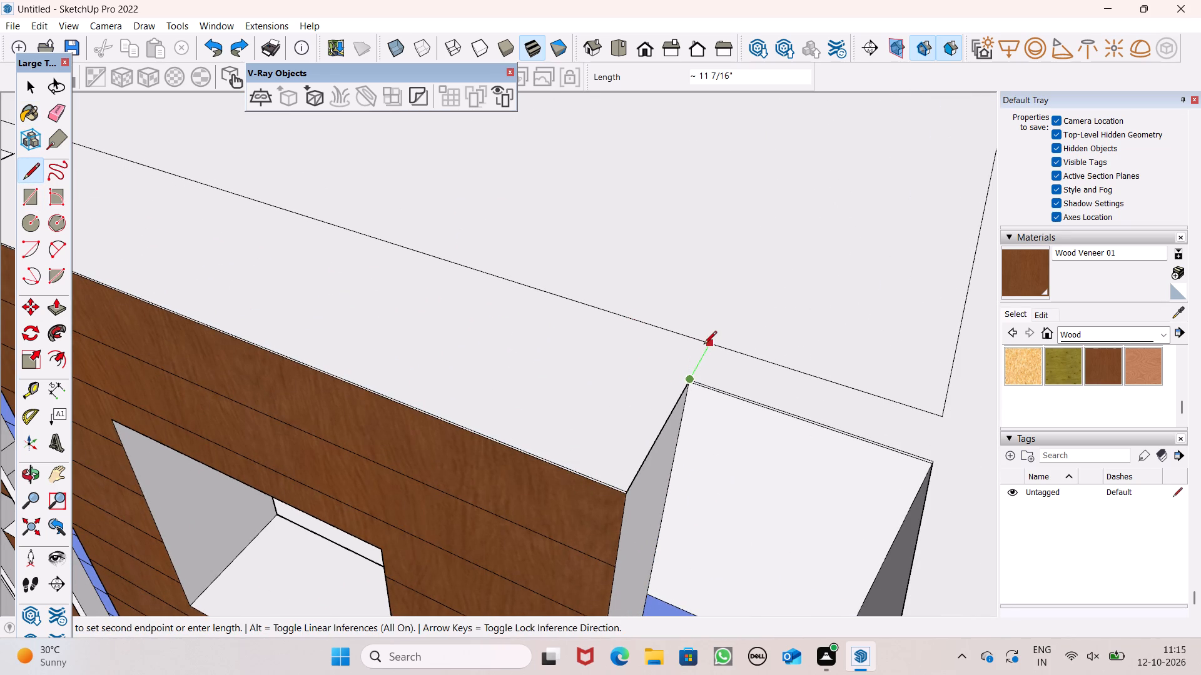
{"action": "left_click", "coordinate": [705, 345]}
Paint the panel's top face and the thin strip along its front top edge with Wood Veneer 01.
{"action": "left_click", "coordinate": [1033, 275]}
{"action": "left_click", "coordinate": [582, 367]}
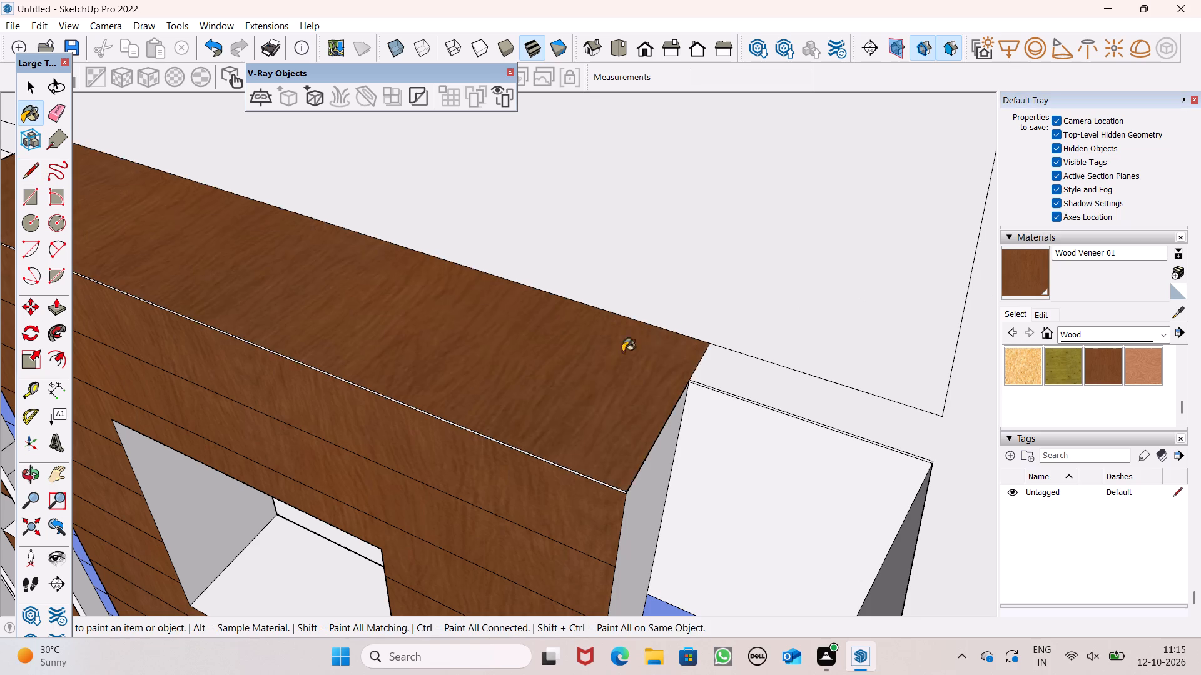
{"action": "scroll", "coordinate": [712, 329], "scroll_direction": "down", "scroll_amount": 4}
{"action": "scroll", "coordinate": [574, 445], "scroll_direction": "up", "scroll_amount": 7}
{"action": "scroll", "coordinate": [727, 405], "scroll_direction": "up", "scroll_amount": 8}
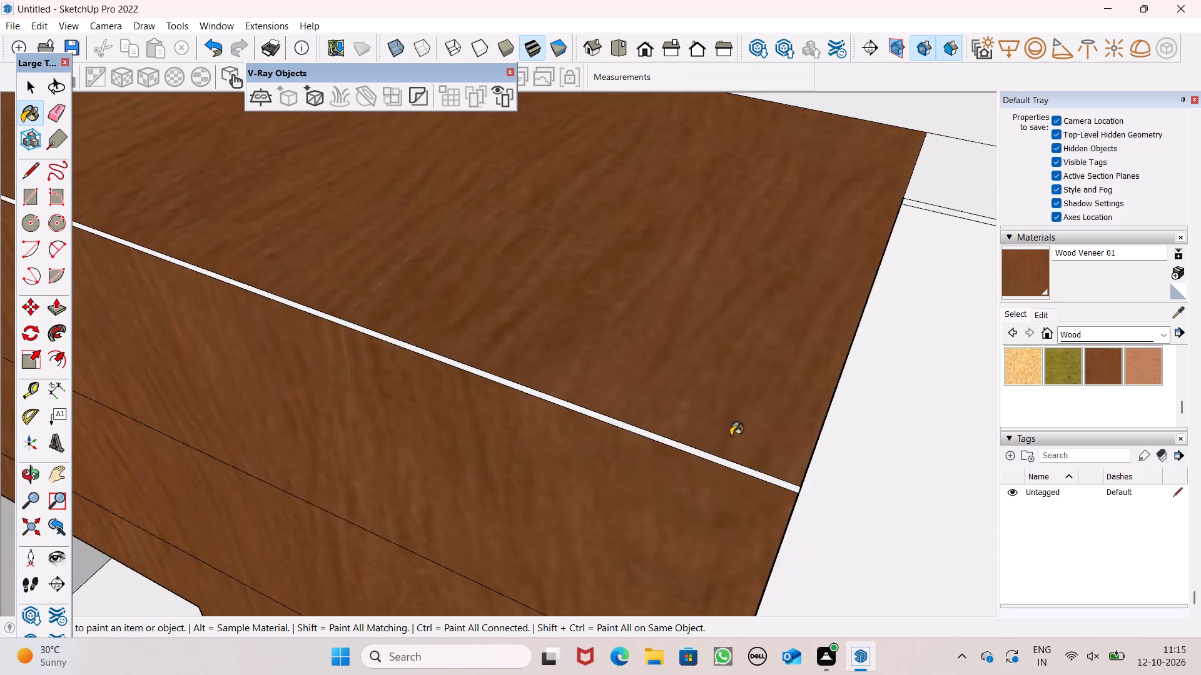
{"action": "scroll", "coordinate": [754, 501], "scroll_direction": "up", "scroll_amount": 1}
{"action": "middle_click_drag", "start_coordinate": [753, 502], "coordinate": [800, 382]}
{"action": "scroll", "coordinate": [804, 361], "scroll_direction": "up", "scroll_amount": 6}
{"action": "left_click", "coordinate": [805, 338]}
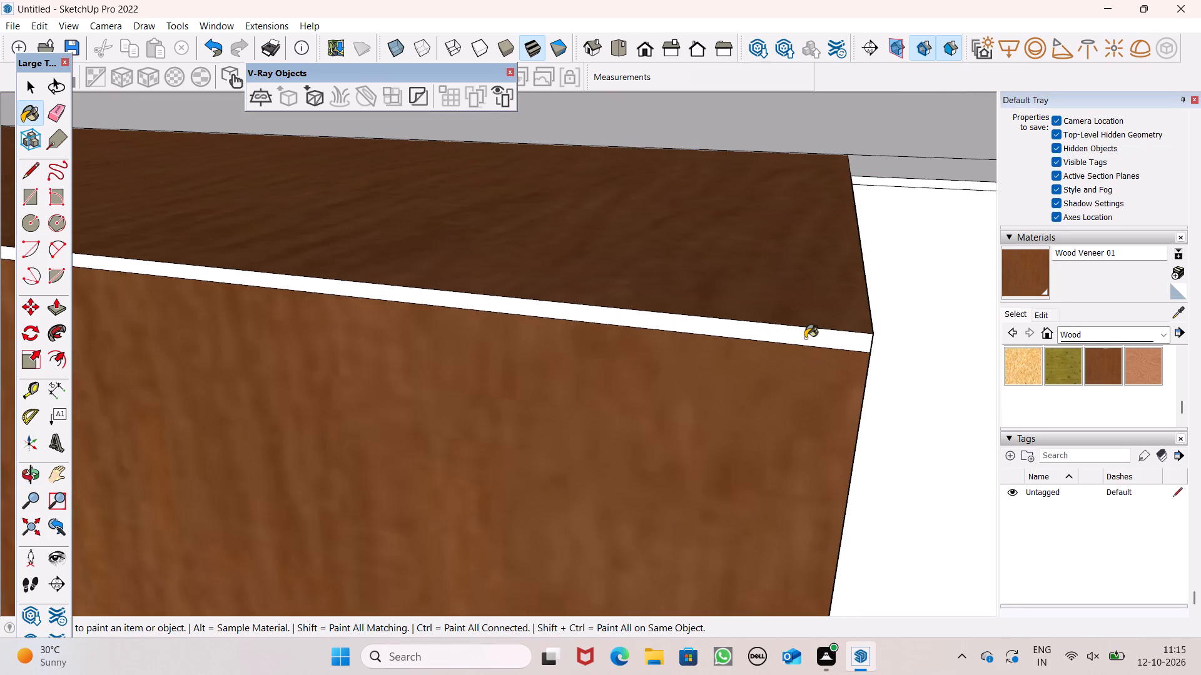
Paint the projecting windowed panel's right side face with Wood Veneer 01.
{"action": "scroll", "coordinate": [853, 279], "scroll_direction": "down", "scroll_amount": 20}
{"action": "scroll", "coordinate": [853, 279], "scroll_direction": "down", "scroll_amount": 6}
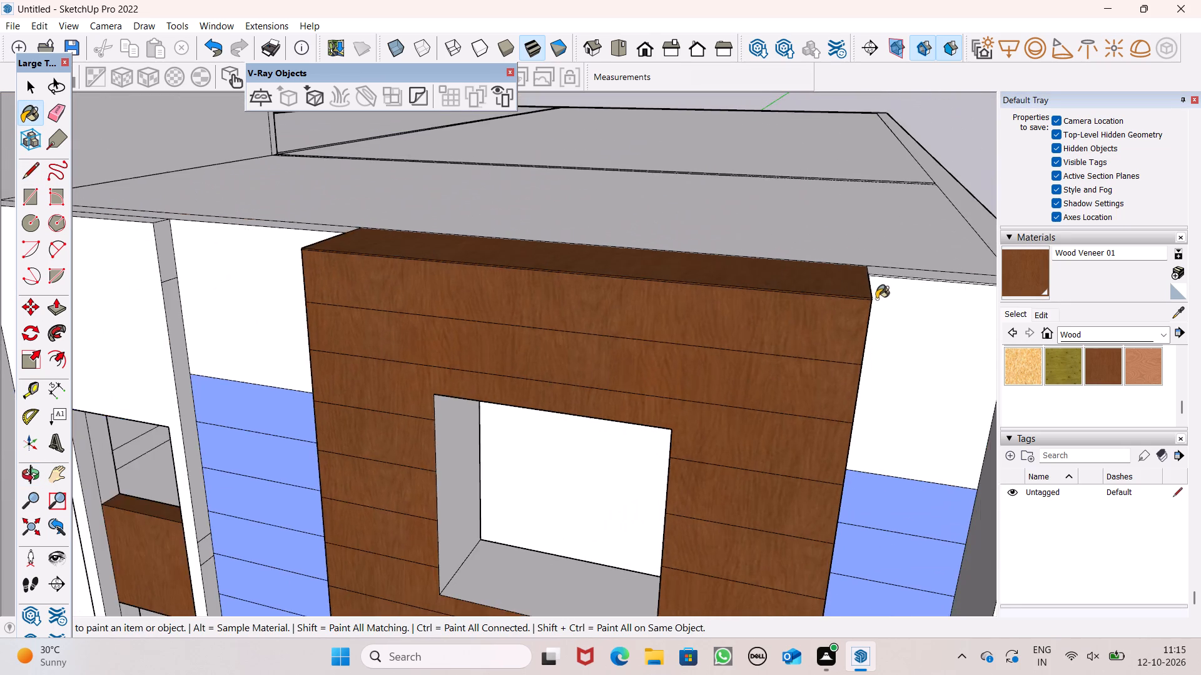
{"action": "scroll", "coordinate": [876, 299], "scroll_direction": "down", "scroll_amount": 4}
{"action": "middle_click_drag", "start_coordinate": [686, 404], "coordinate": [500, 367]}
{"action": "scroll", "coordinate": [497, 370], "scroll_direction": "up", "scroll_amount": 1}
{"action": "middle_click_drag", "start_coordinate": [497, 375], "coordinate": [583, 429]}
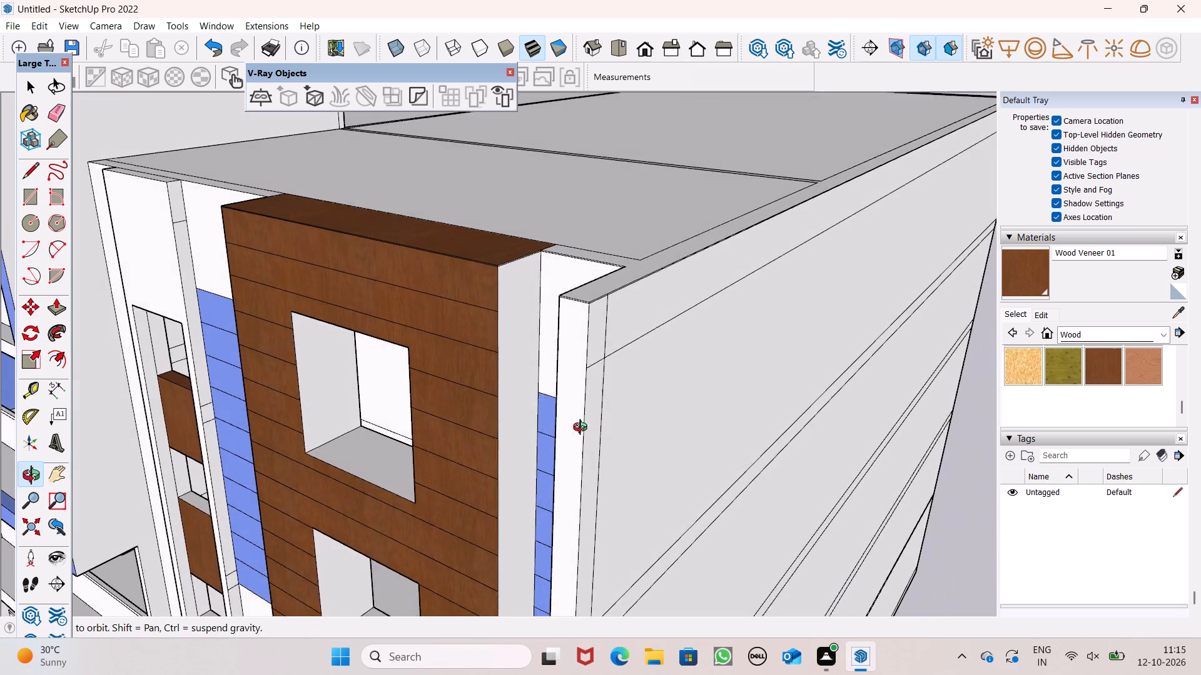
{"action": "middle_click_drag", "start_coordinate": [583, 429], "coordinate": [583, 422]}
{"action": "scroll", "coordinate": [531, 397], "scroll_direction": "up", "scroll_amount": 5}
{"action": "left_click", "coordinate": [505, 377]}
Examine the wood-clad panel and the whole building's front from both sides.
{"action": "scroll", "coordinate": [562, 324], "scroll_direction": "down", "scroll_amount": 11}
{"action": "middle_click_drag", "start_coordinate": [590, 357], "coordinate": [631, 316]}
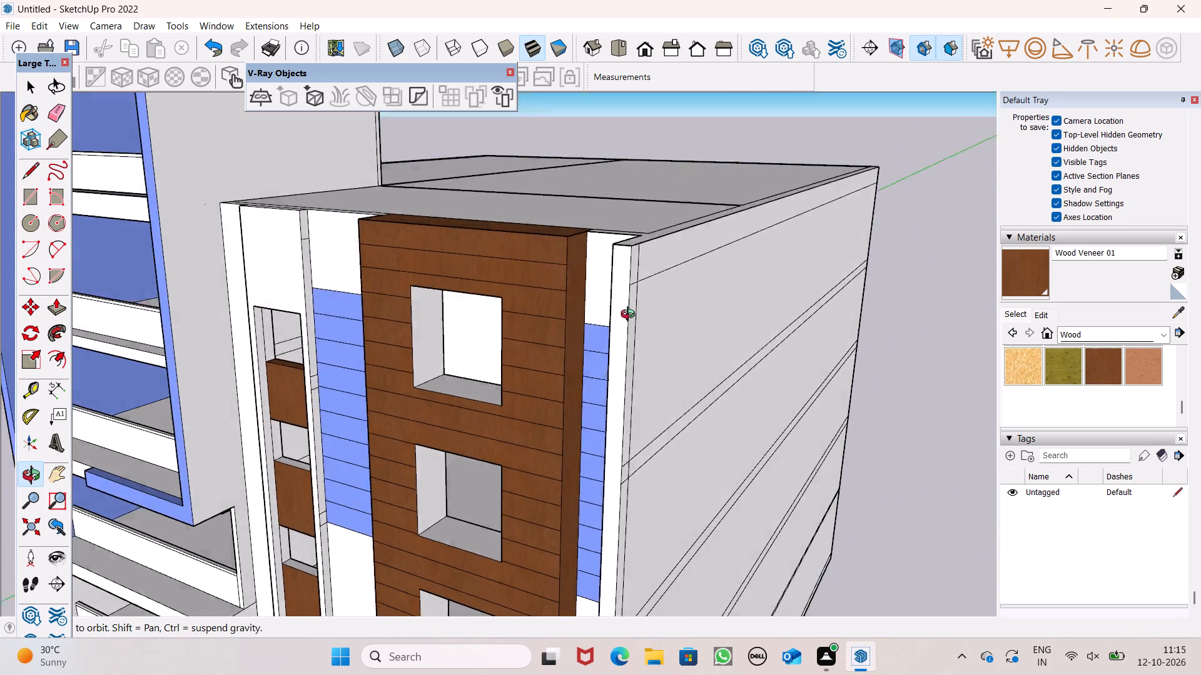
{"action": "middle_click_drag", "start_coordinate": [631, 316], "coordinate": [631, 307]}
{"action": "scroll", "coordinate": [639, 282], "scroll_direction": "down", "scroll_amount": 6}
{"action": "scroll", "coordinate": [657, 349], "scroll_direction": "down", "scroll_amount": 7}
{"action": "middle_click_drag", "start_coordinate": [683, 457], "coordinate": [540, 440]}
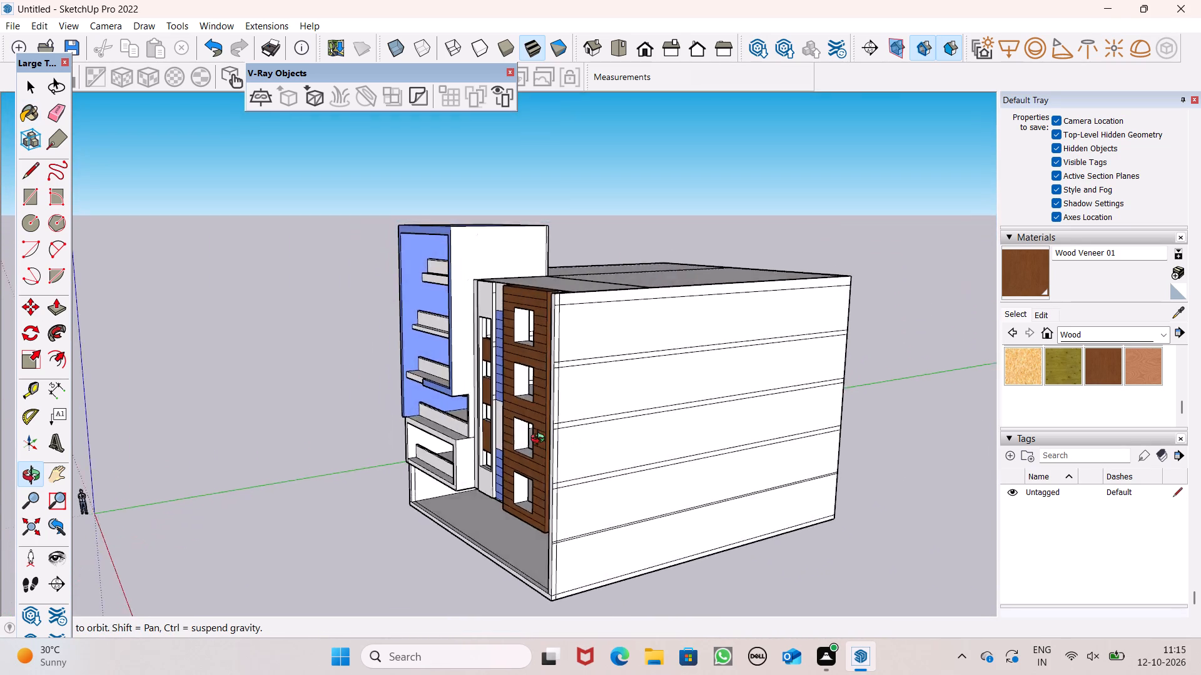
{"action": "middle_click_drag", "start_coordinate": [540, 440], "coordinate": [993, 349]}
{"action": "scroll", "coordinate": [685, 419], "scroll_direction": "up", "scroll_amount": 5}
{"action": "middle_click_drag", "start_coordinate": [684, 441], "coordinate": [744, 594]}
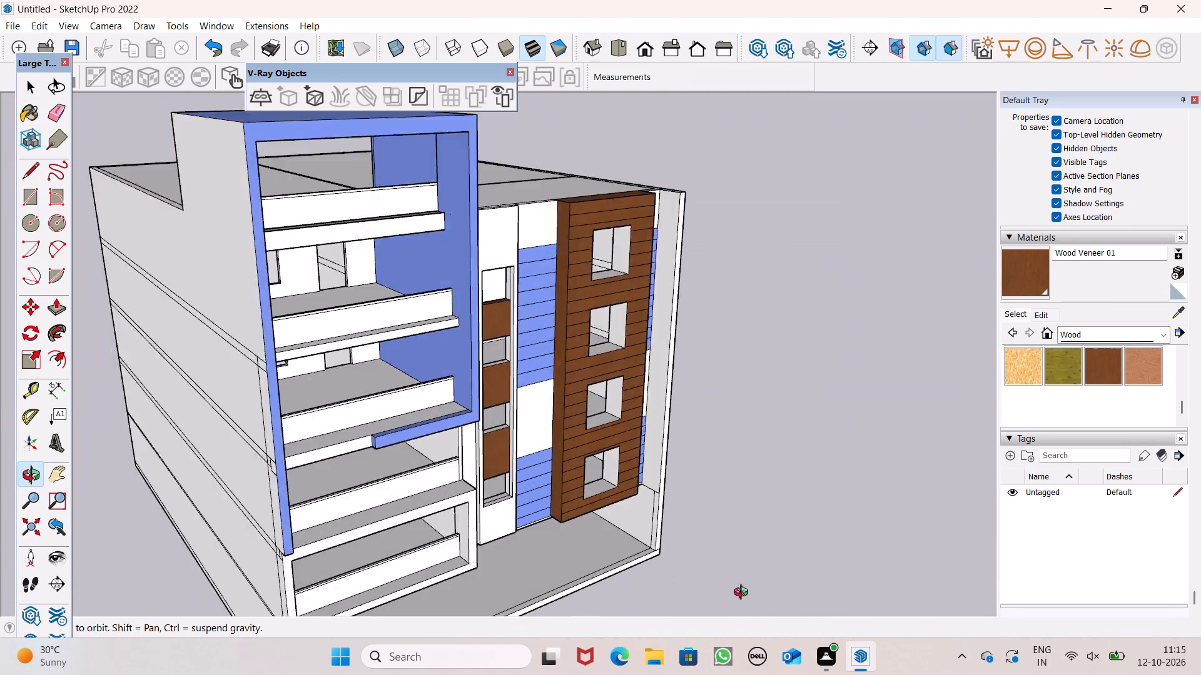
{"action": "middle_click_drag", "start_coordinate": [744, 594], "coordinate": [649, 616]}
{"action": "scroll", "coordinate": [630, 486], "scroll_direction": "up", "scroll_amount": 1}
{"action": "scroll", "coordinate": [540, 341], "scroll_direction": "down", "scroll_amount": 3}
{"action": "middle_click_drag", "start_coordinate": [666, 412], "coordinate": [666, 414]}
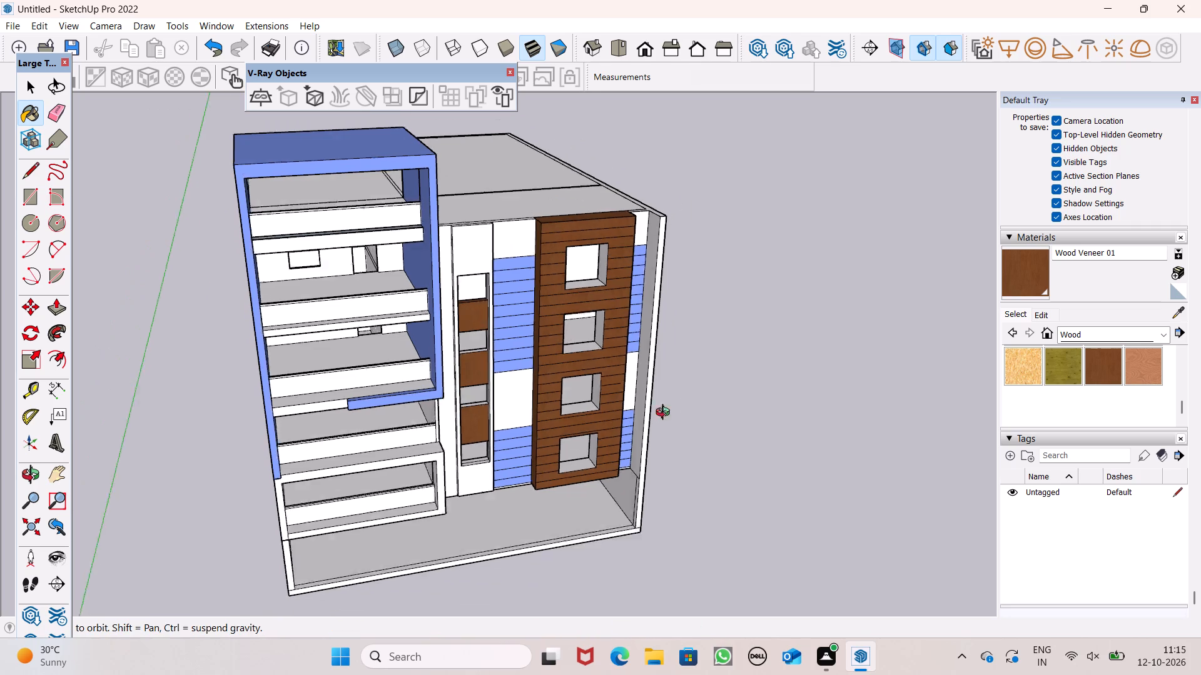
{"action": "middle_click_drag", "start_coordinate": [666, 414], "coordinate": [511, 417]}
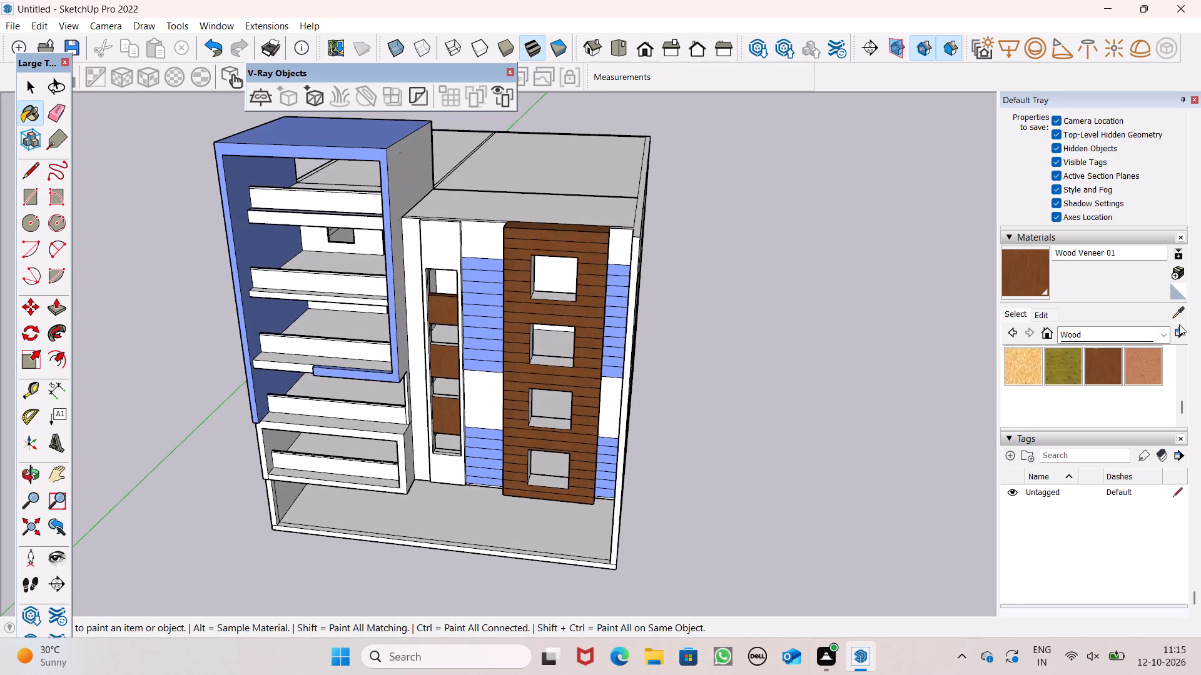
Paint the inner face of the topmost balcony's railing with Translucent Glass Blue from the Glass and Mirrors collection.
{"action": "left_click", "coordinate": [1165, 335]}
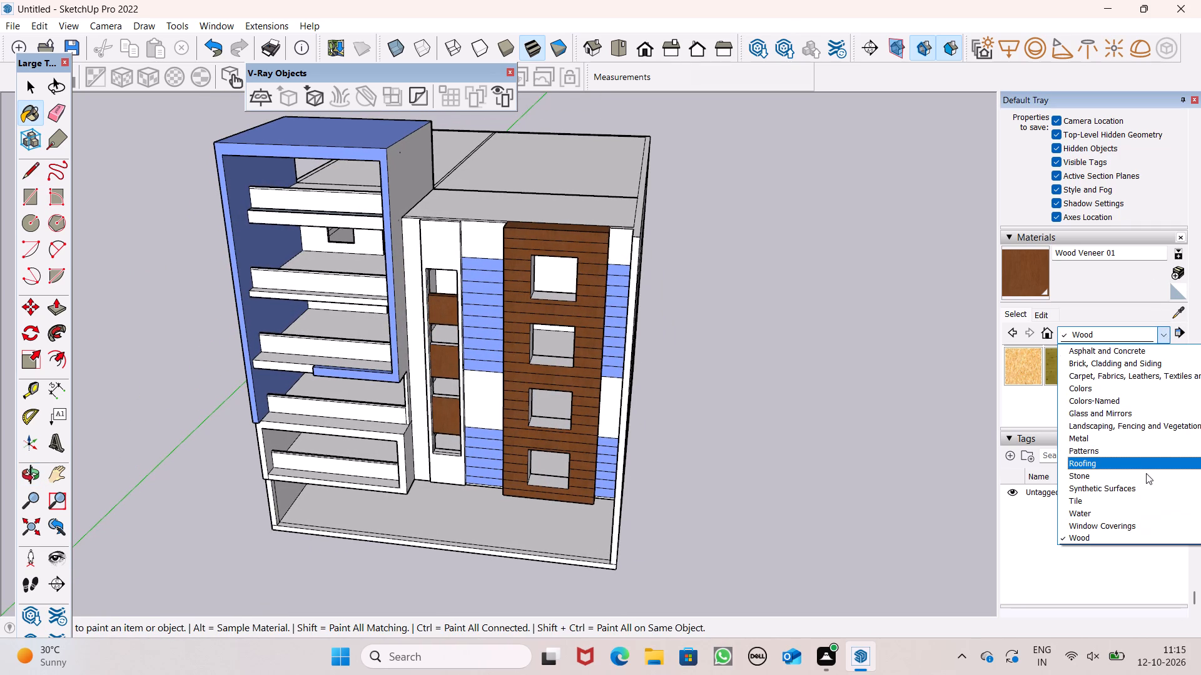
{"action": "left_click", "coordinate": [1112, 412]}
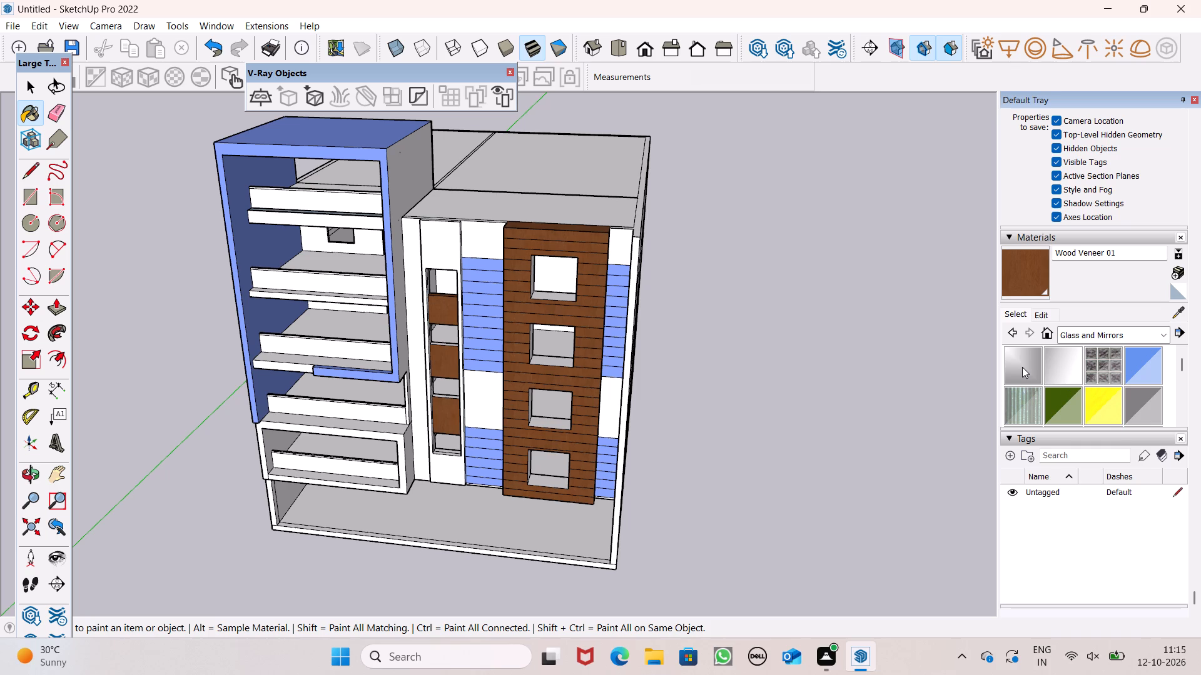
{"action": "left_click", "coordinate": [1141, 378]}
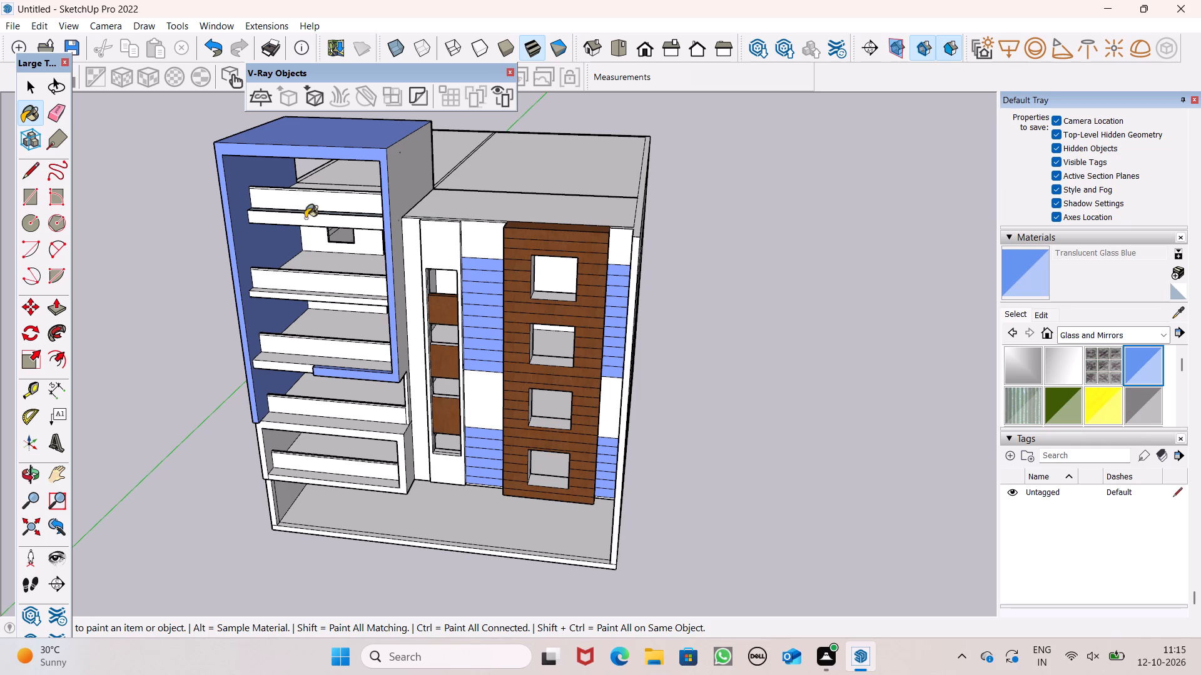
{"action": "middle_click_drag", "start_coordinate": [281, 213], "coordinate": [467, 223]}
{"action": "scroll", "coordinate": [285, 224], "scroll_direction": "up", "scroll_amount": 8}
{"action": "scroll", "coordinate": [429, 242], "scroll_direction": "up", "scroll_amount": 1}
{"action": "middle_click_drag", "start_coordinate": [433, 246], "coordinate": [440, 252]}
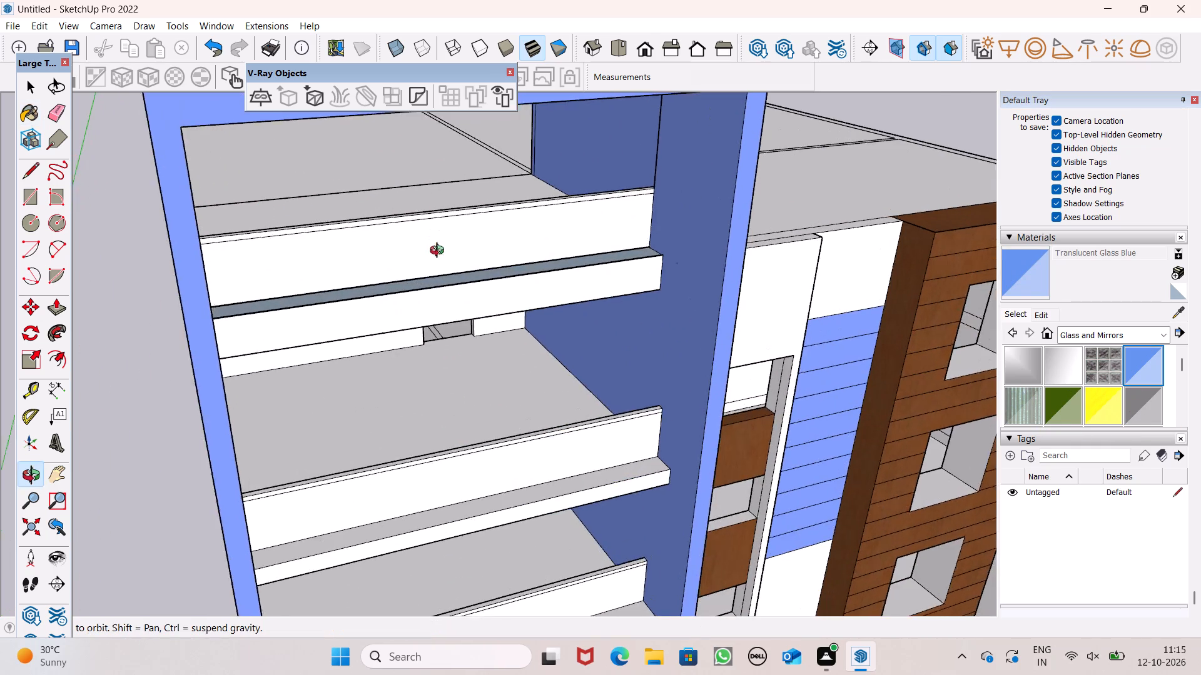
{"action": "middle_click_drag", "start_coordinate": [440, 252], "coordinate": [463, 319]}
{"action": "scroll", "coordinate": [452, 317], "scroll_direction": "up", "scroll_amount": 9}
{"action": "scroll", "coordinate": [604, 370], "scroll_direction": "up", "scroll_amount": 4}
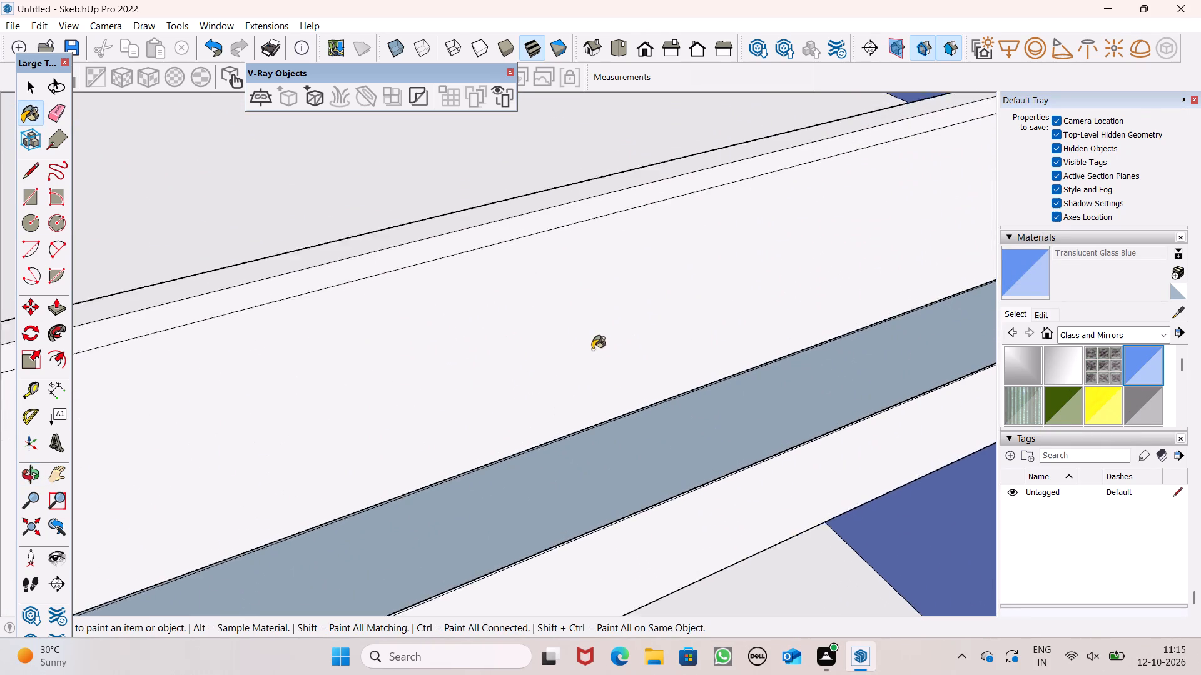
{"action": "scroll", "coordinate": [592, 349], "scroll_direction": "up", "scroll_amount": 1}
{"action": "middle_click_drag", "start_coordinate": [677, 386], "coordinate": [1067, 376]}
{"action": "left_click", "coordinate": [860, 367]}
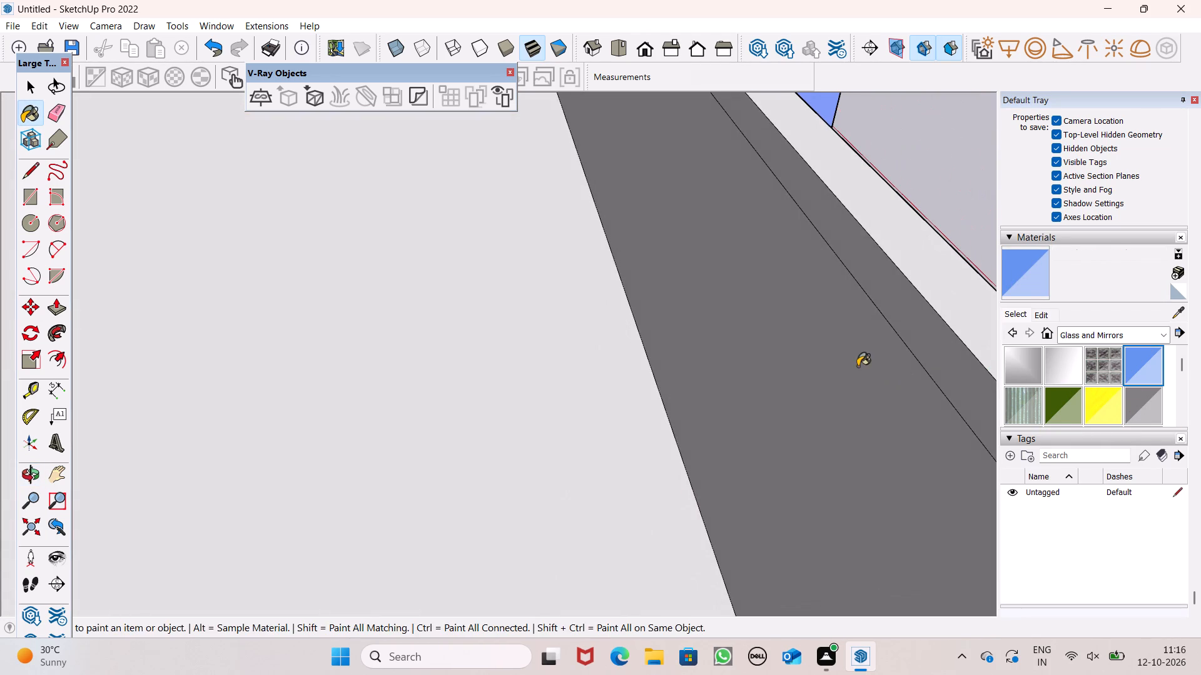
Paint the outer face of the topmost balcony's railing with Translucent Glass Blue.
{"action": "scroll", "coordinate": [867, 331], "scroll_direction": "down", "scroll_amount": 5}
{"action": "middle_click_drag", "start_coordinate": [921, 364], "coordinate": [507, 323]}
{"action": "scroll", "coordinate": [537, 297], "scroll_direction": "down", "scroll_amount": 5}
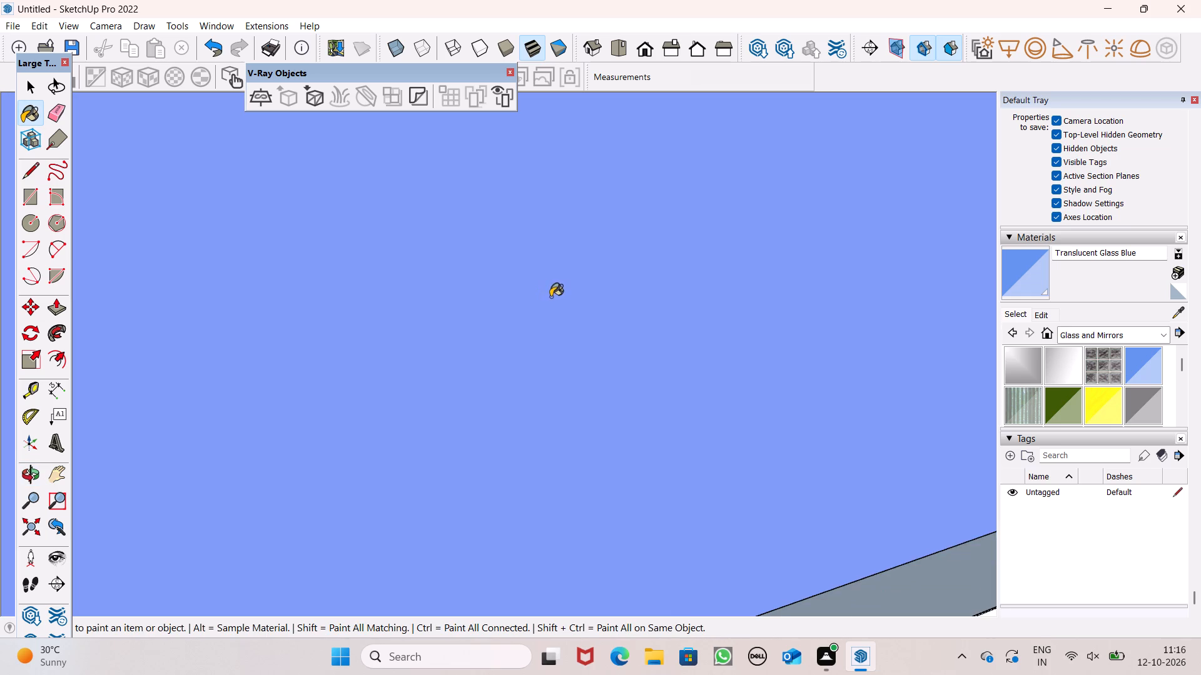
{"action": "scroll", "coordinate": [552, 297], "scroll_direction": "down", "scroll_amount": 6}
{"action": "left_click", "coordinate": [655, 42]}
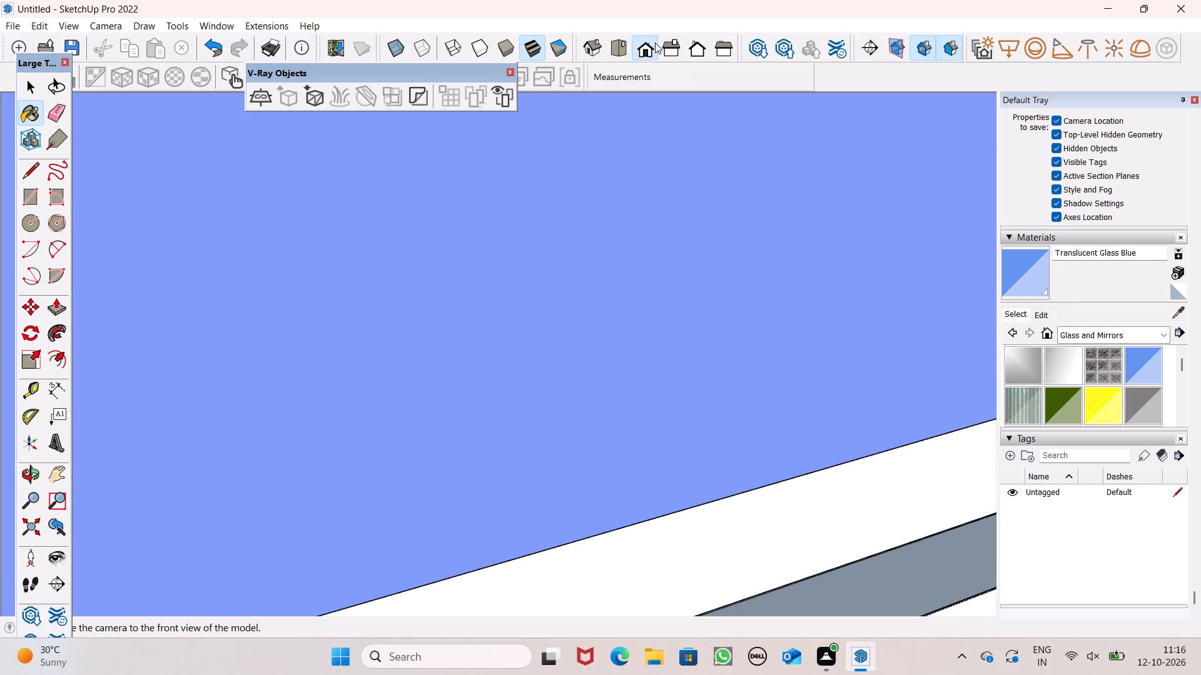
{"action": "scroll", "coordinate": [655, 43], "scroll_direction": "down", "scroll_amount": 8}
{"action": "scroll", "coordinate": [735, 226], "scroll_direction": "down", "scroll_amount": 6}
{"action": "middle_click_drag", "start_coordinate": [517, 186], "coordinate": [556, 356]}
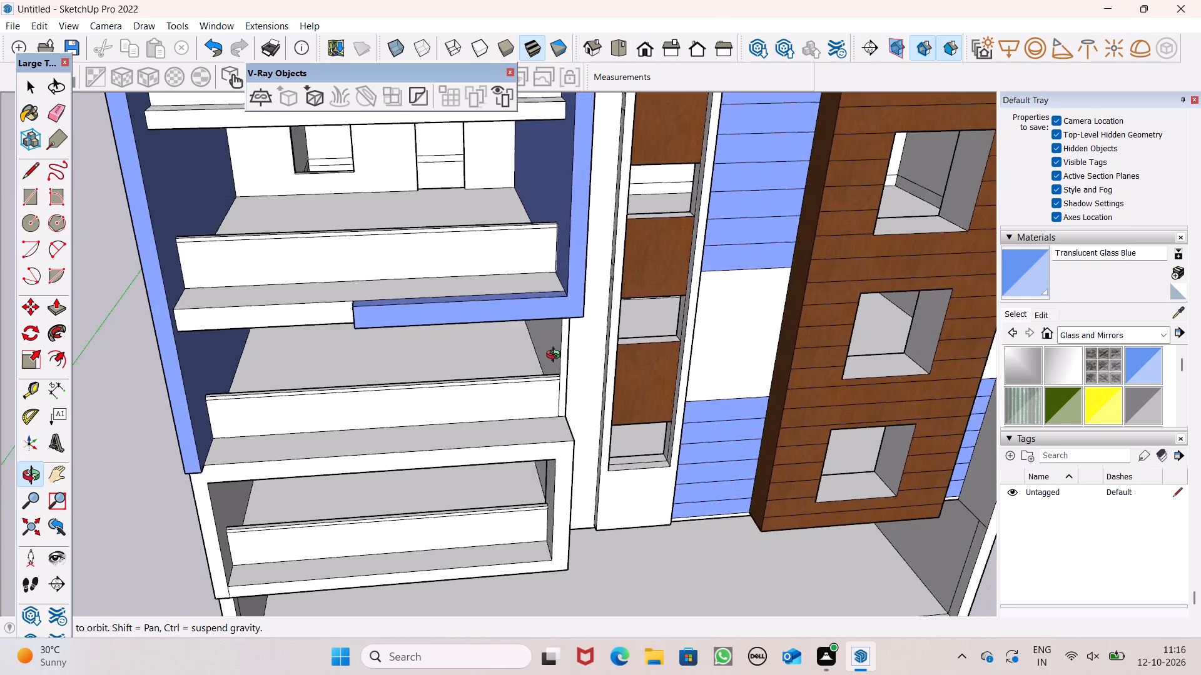
{"action": "middle_click_drag", "start_coordinate": [556, 356], "coordinate": [555, 382]}
{"action": "scroll", "coordinate": [569, 357], "scroll_direction": "down", "scroll_amount": 13}
{"action": "scroll", "coordinate": [487, 267], "scroll_direction": "up", "scroll_amount": 4}
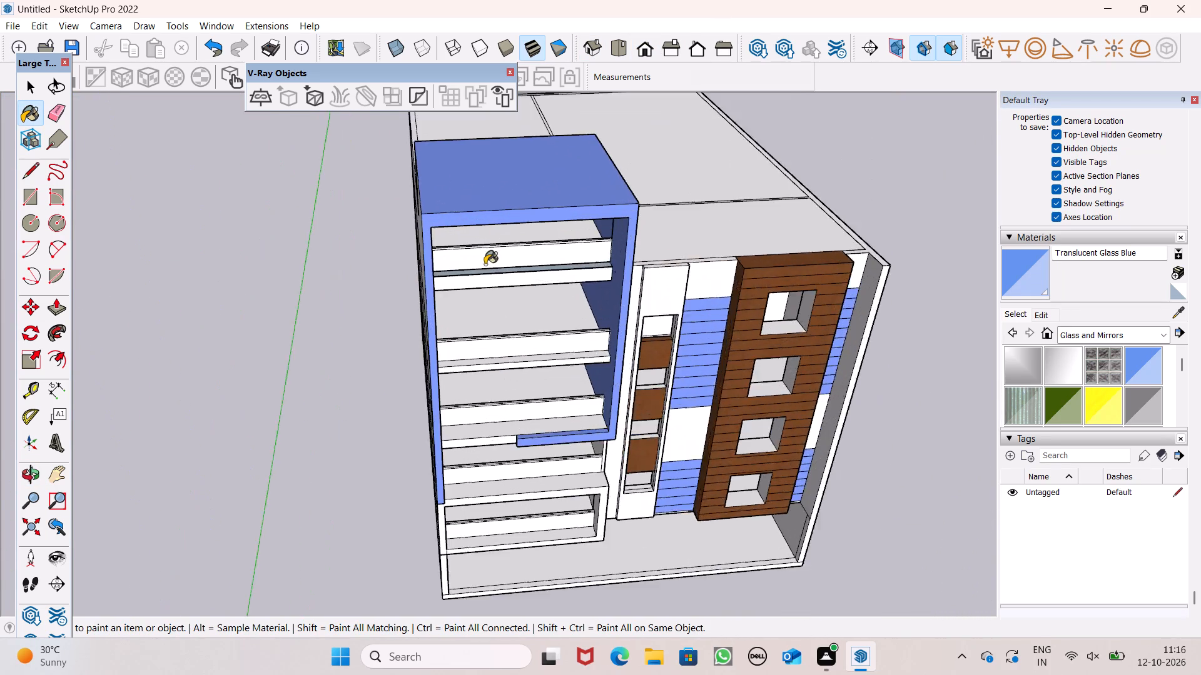
{"action": "scroll", "coordinate": [485, 264], "scroll_direction": "up", "scroll_amount": 4}
{"action": "left_click", "coordinate": [495, 254]}
Paint the outer faces of the four lower balcony railings with Translucent Glass Blue.
{"action": "scroll", "coordinate": [497, 277], "scroll_direction": "down", "scroll_amount": 3}
{"action": "middle_click_drag", "start_coordinate": [574, 336], "coordinate": [528, 231]}
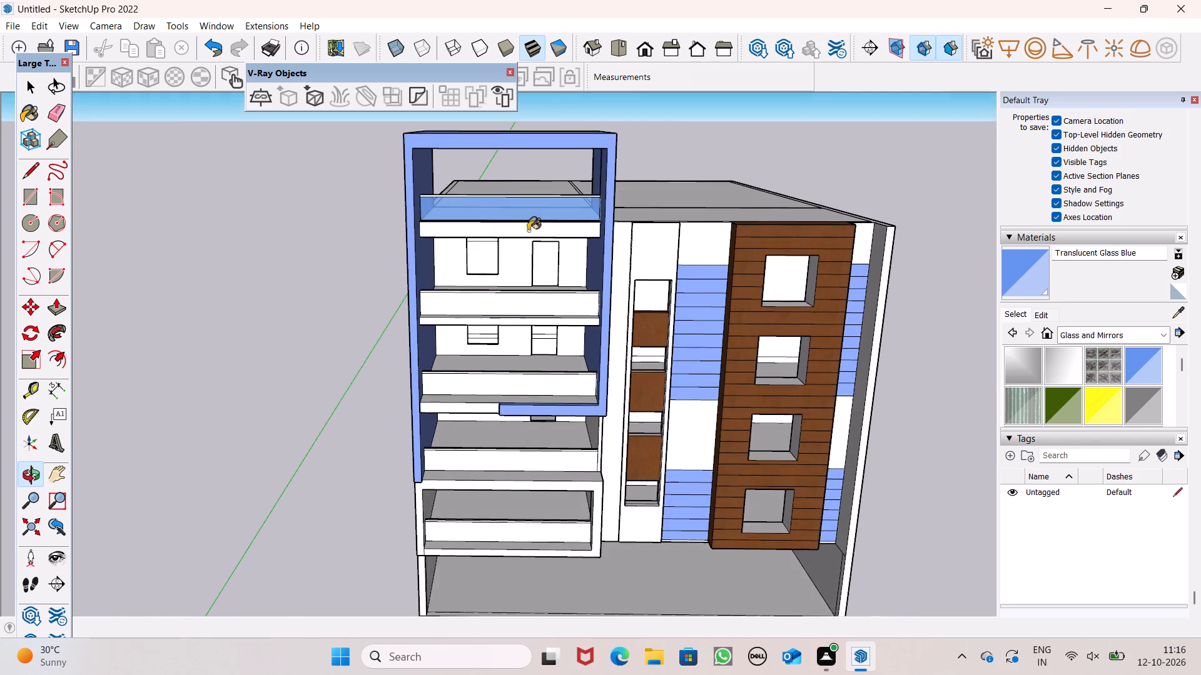
{"action": "scroll", "coordinate": [494, 279], "scroll_direction": "up", "scroll_amount": 1}
{"action": "left_click", "coordinate": [519, 313]}
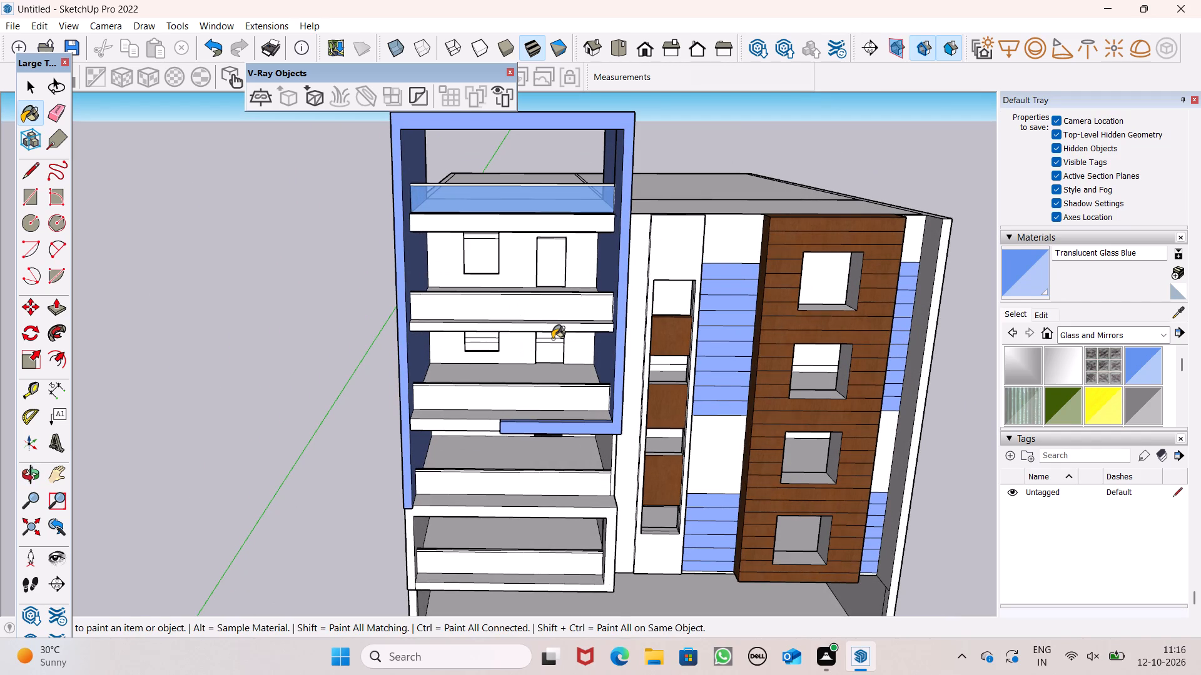
{"action": "scroll", "coordinate": [532, 316], "scroll_direction": "up", "scroll_amount": 1}
{"action": "left_click", "coordinate": [548, 406]}
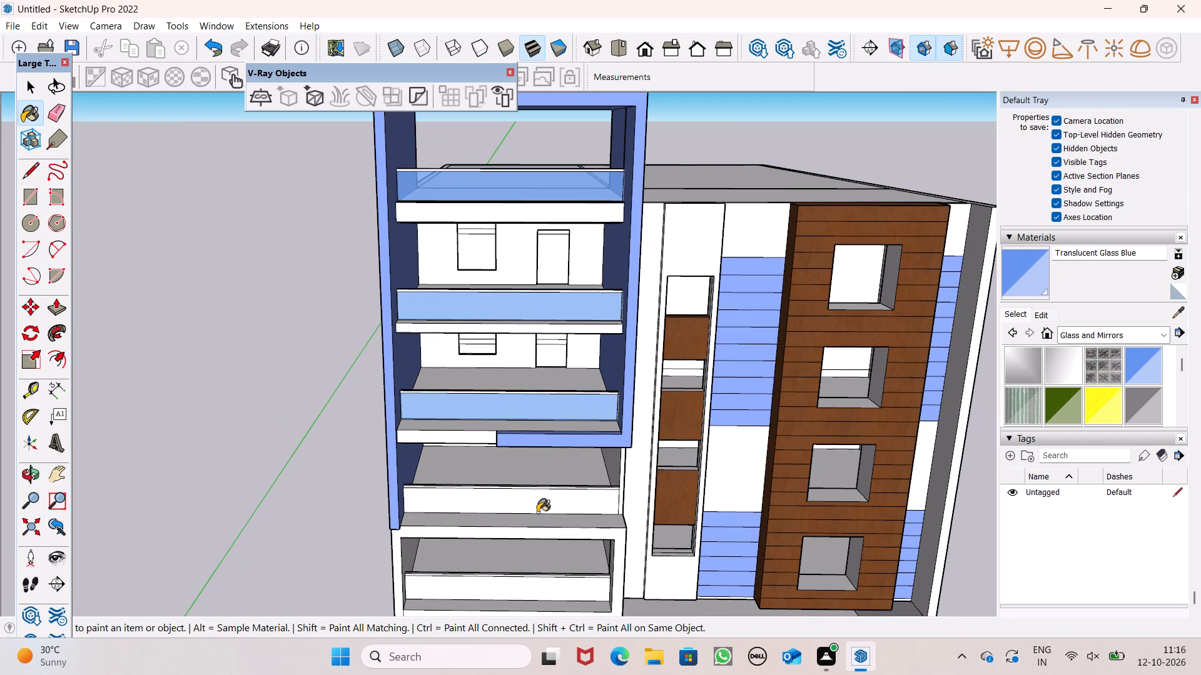
{"action": "left_click", "coordinate": [537, 513]}
{"action": "left_click", "coordinate": [534, 587]}
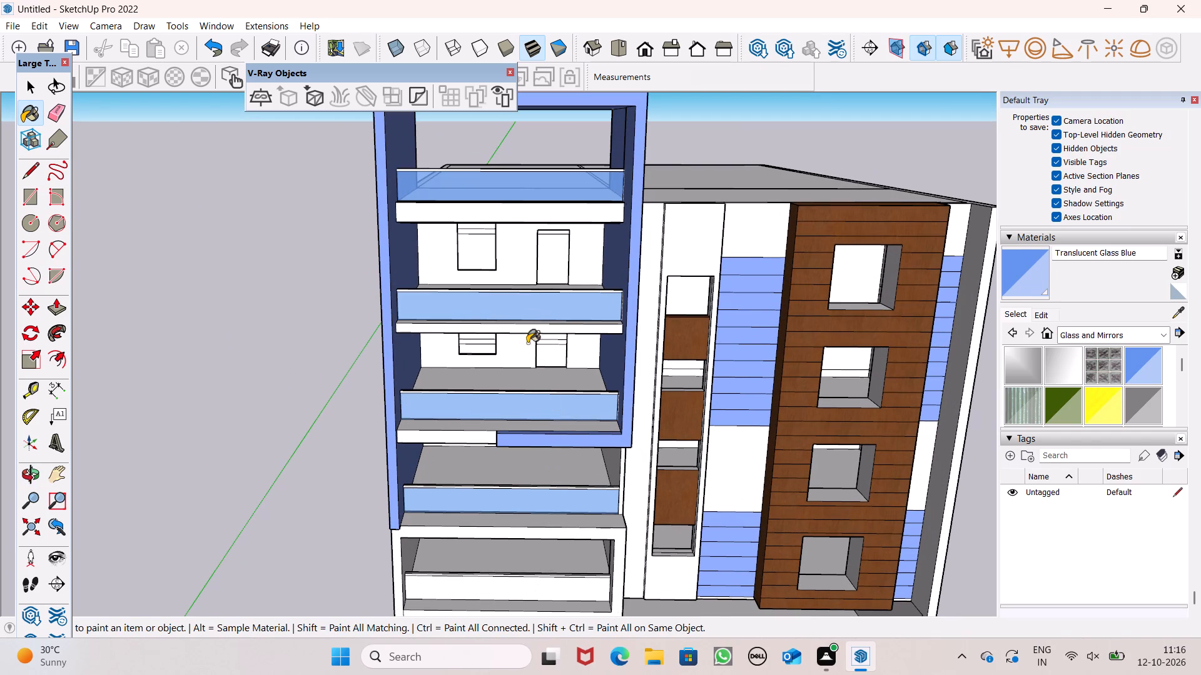
Paint the inner face of the second balcony railing from the top with Translucent Glass Blue.
{"action": "scroll", "coordinate": [522, 284], "scroll_direction": "up", "scroll_amount": 7}
{"action": "middle_click_drag", "start_coordinate": [588, 377], "coordinate": [804, 522]}
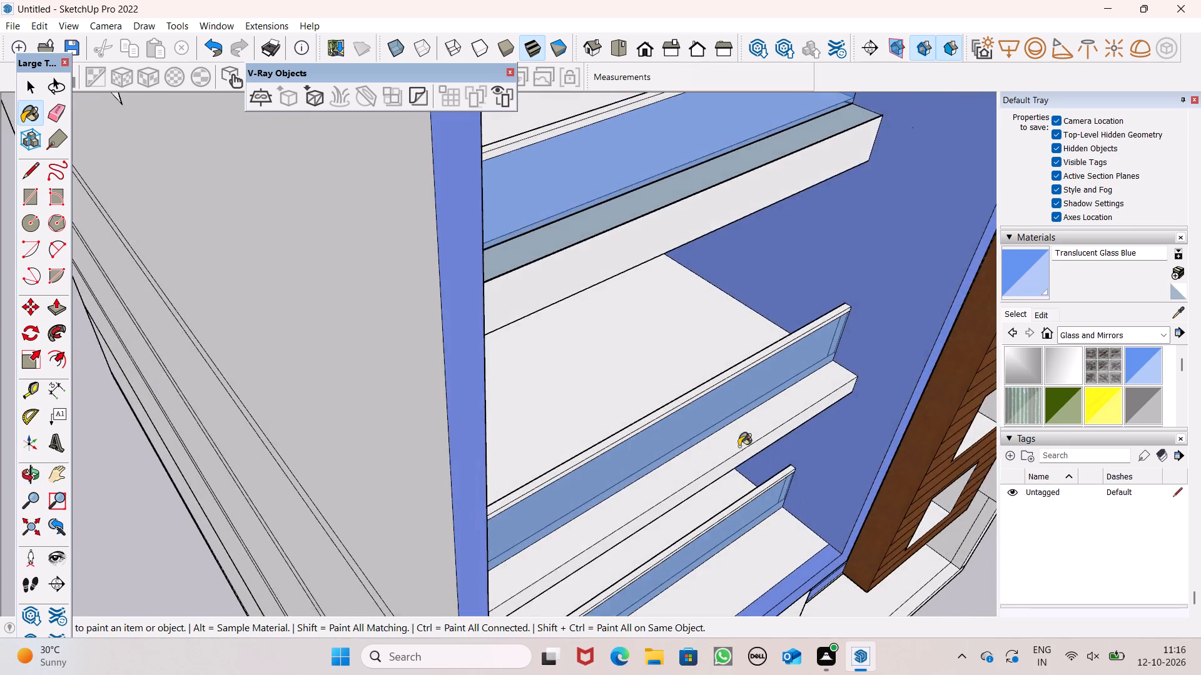
{"action": "scroll", "coordinate": [712, 375], "scroll_direction": "up", "scroll_amount": 8}
{"action": "scroll", "coordinate": [712, 478], "scroll_direction": "up", "scroll_amount": 1}
{"action": "middle_click_drag", "start_coordinate": [714, 480], "coordinate": [856, 499]}
{"action": "scroll", "coordinate": [820, 440], "scroll_direction": "up", "scroll_amount": 5}
{"action": "left_click", "coordinate": [879, 452]}
Paint the inner face of the third balcony railing from the top with Translucent Glass Blue.
{"action": "scroll", "coordinate": [847, 362], "scroll_direction": "down", "scroll_amount": 6}
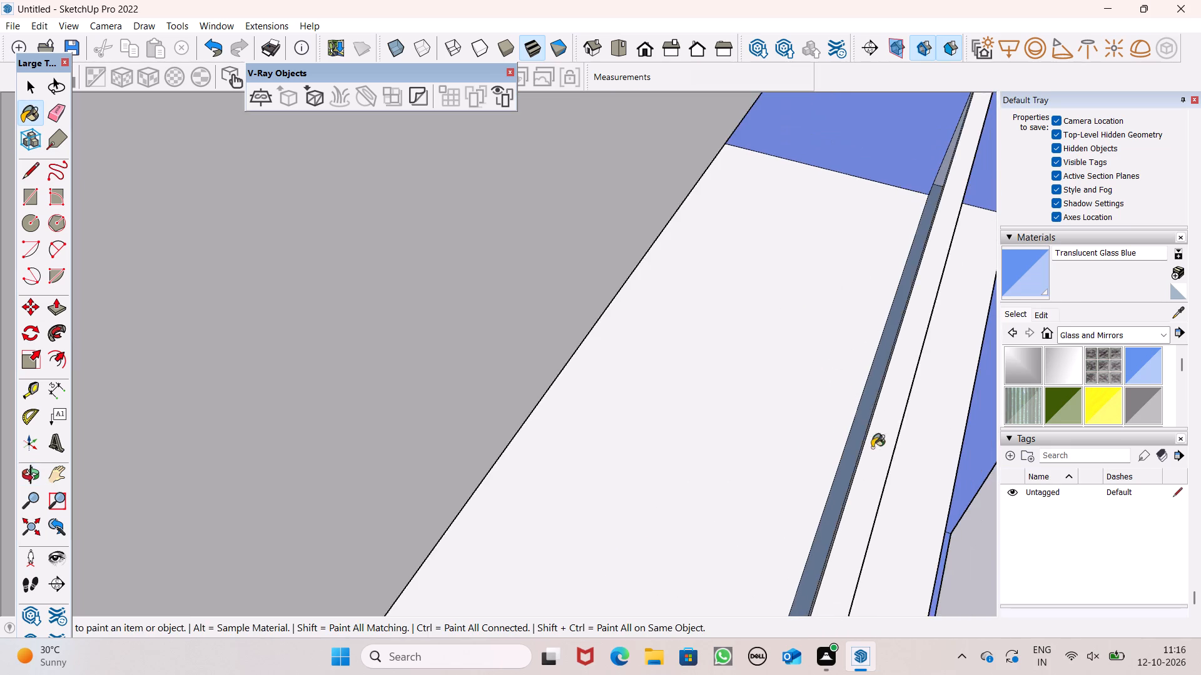
{"action": "middle_click_drag", "start_coordinate": [872, 447], "coordinate": [614, 352]}
{"action": "scroll", "coordinate": [664, 260], "scroll_direction": "down", "scroll_amount": 11}
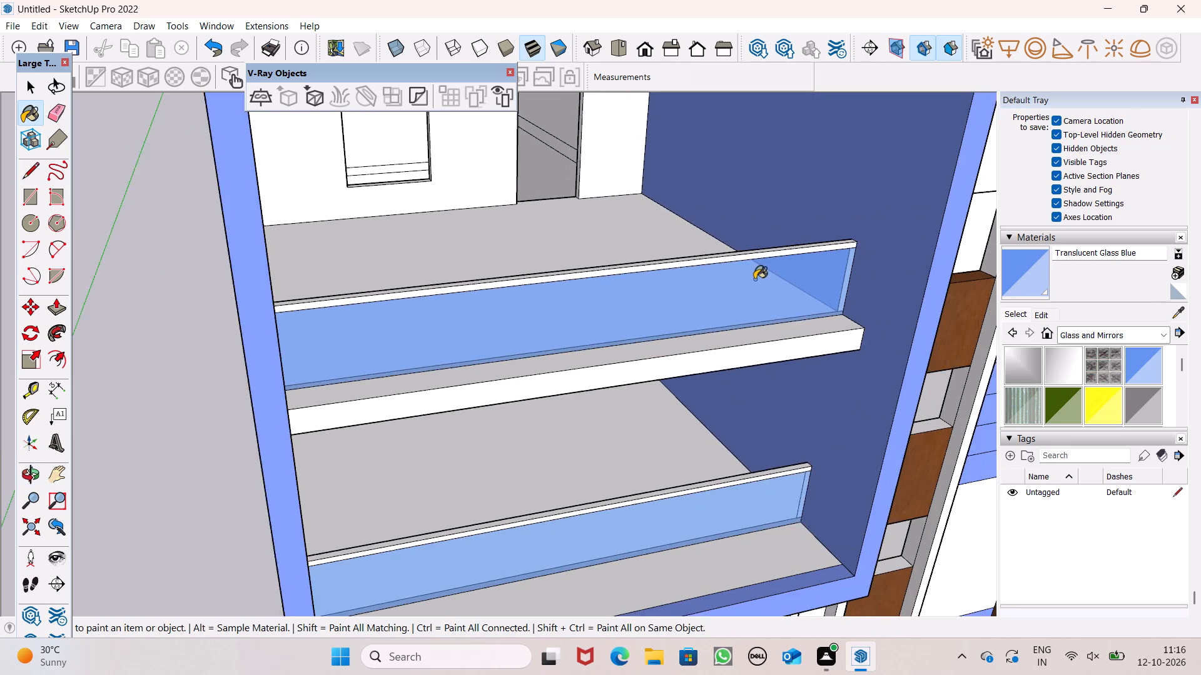
{"action": "scroll", "coordinate": [754, 279], "scroll_direction": "down", "scroll_amount": 4}
{"action": "middle_click_drag", "start_coordinate": [751, 429], "coordinate": [775, 524]}
{"action": "scroll", "coordinate": [762, 502], "scroll_direction": "up", "scroll_amount": 8}
{"action": "scroll", "coordinate": [594, 422], "scroll_direction": "up", "scroll_amount": 7}
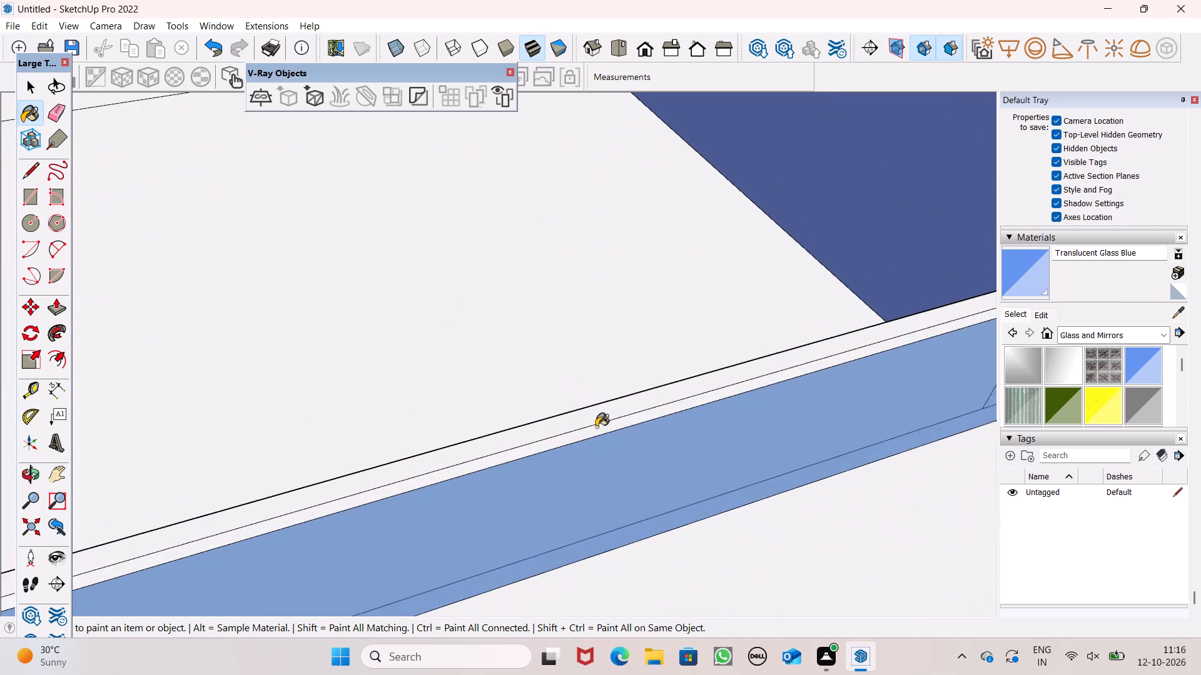
{"action": "scroll", "coordinate": [639, 468], "scroll_direction": "up", "scroll_amount": 1}
{"action": "middle_click_drag", "start_coordinate": [642, 474], "coordinate": [716, 496]}
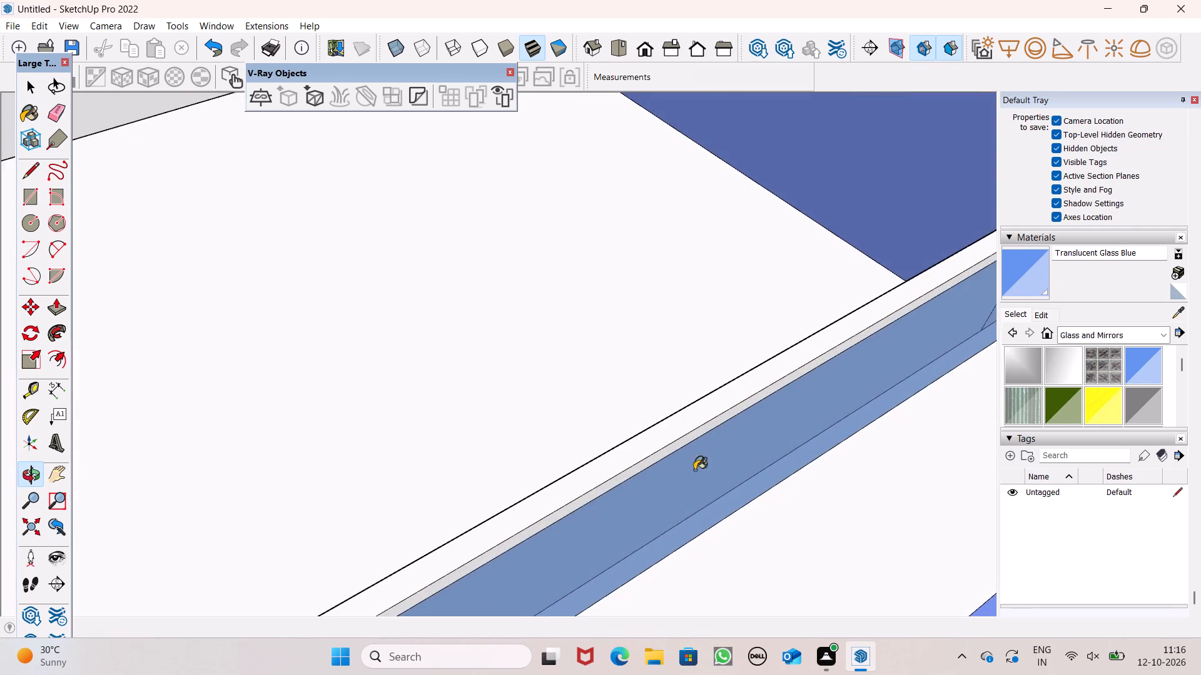
{"action": "scroll", "coordinate": [661, 444], "scroll_direction": "up", "scroll_amount": 8}
{"action": "middle_click_drag", "start_coordinate": [679, 469], "coordinate": [889, 449]}
{"action": "middle_click_drag", "start_coordinate": [672, 485], "coordinate": [808, 421]}
{"action": "scroll", "coordinate": [791, 426], "scroll_direction": "up", "scroll_amount": 1}
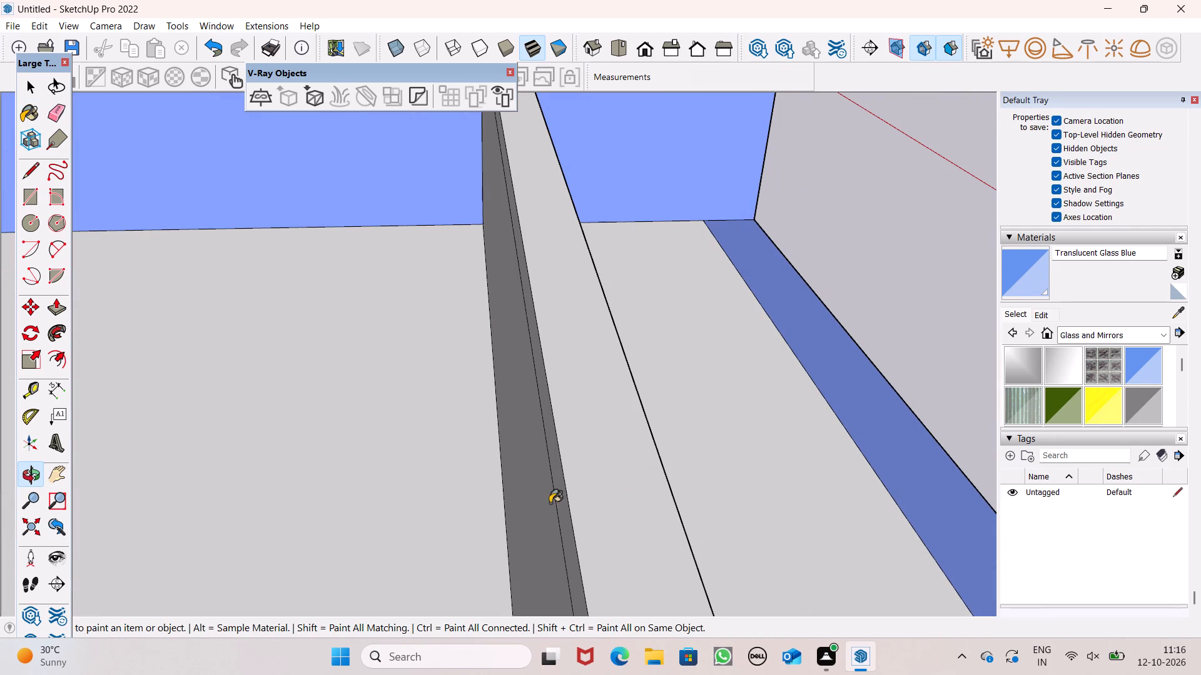
{"action": "left_click", "coordinate": [533, 501]}
Paint the inner face of the fourth balcony railing from the top with Translucent Glass Blue.
{"action": "scroll", "coordinate": [579, 423], "scroll_direction": "down", "scroll_amount": 6}
{"action": "middle_click_drag", "start_coordinate": [701, 486], "coordinate": [456, 504]}
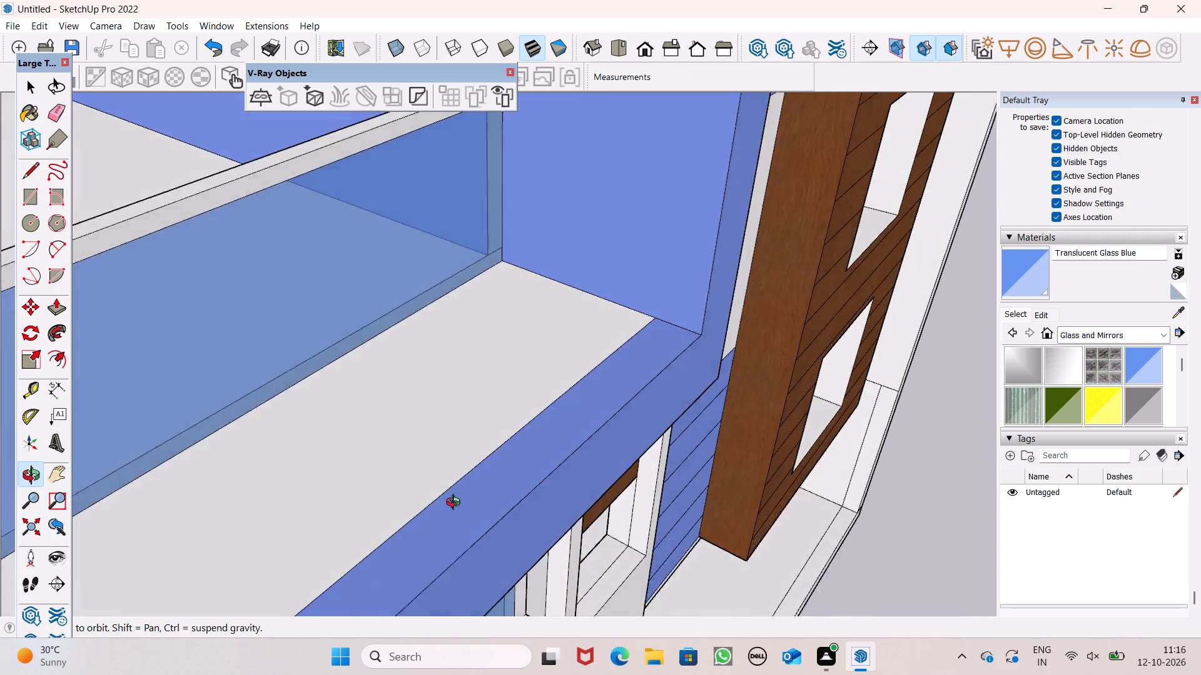
{"action": "middle_click_drag", "start_coordinate": [456, 504], "coordinate": [450, 475]}
{"action": "scroll", "coordinate": [450, 480], "scroll_direction": "up", "scroll_amount": 1}
{"action": "scroll", "coordinate": [519, 341], "scroll_direction": "down", "scroll_amount": 11}
{"action": "scroll", "coordinate": [587, 325], "scroll_direction": "down", "scroll_amount": 6}
{"action": "scroll", "coordinate": [518, 496], "scroll_direction": "up", "scroll_amount": 8}
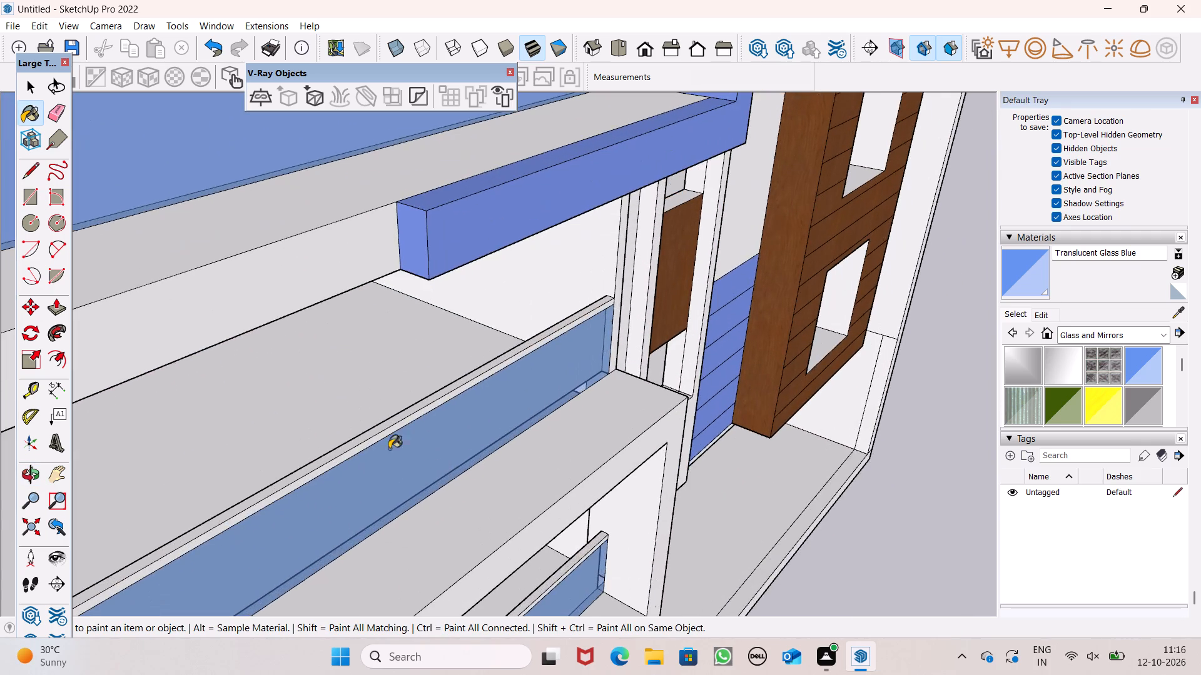
{"action": "scroll", "coordinate": [314, 435], "scroll_direction": "up", "scroll_amount": 9}
{"action": "middle_click_drag", "start_coordinate": [478, 541], "coordinate": [834, 488]}
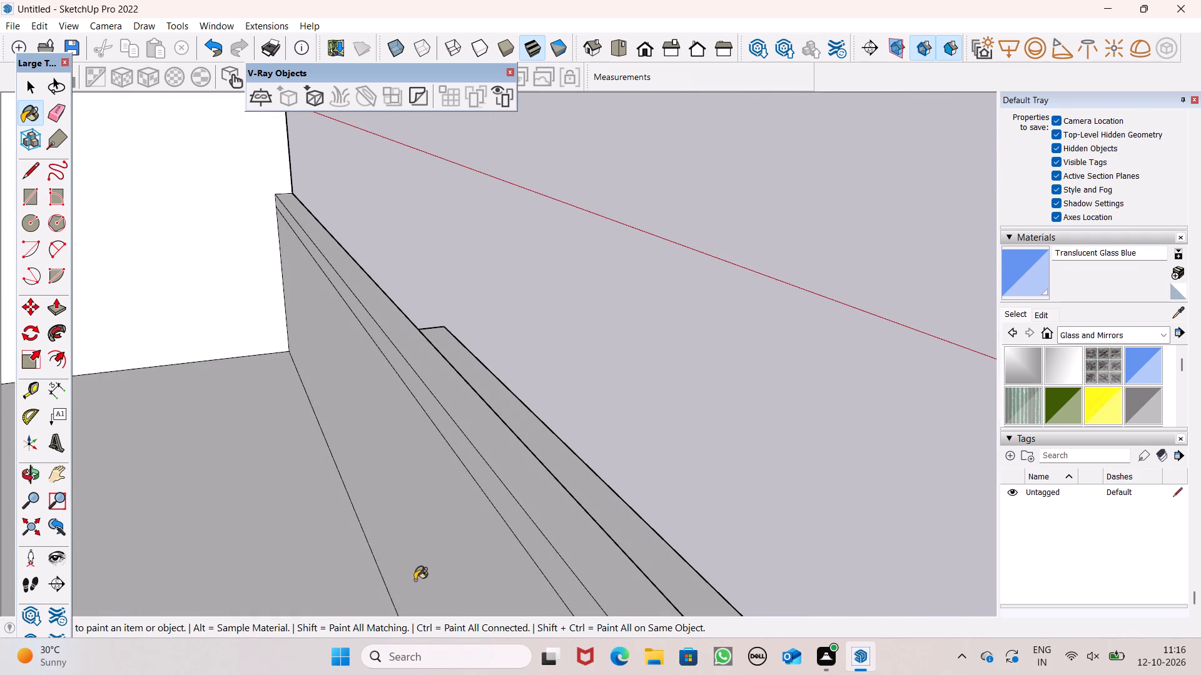
{"action": "left_click", "coordinate": [450, 550]}
Paint the inner face of the lowest balcony railing, inside the projecting box frame, with Translucent Glass Blue.
{"action": "scroll", "coordinate": [562, 489], "scroll_direction": "down", "scroll_amount": 5}
{"action": "middle_click_drag", "start_coordinate": [712, 540], "coordinate": [425, 533]}
{"action": "scroll", "coordinate": [441, 490], "scroll_direction": "up", "scroll_amount": 1}
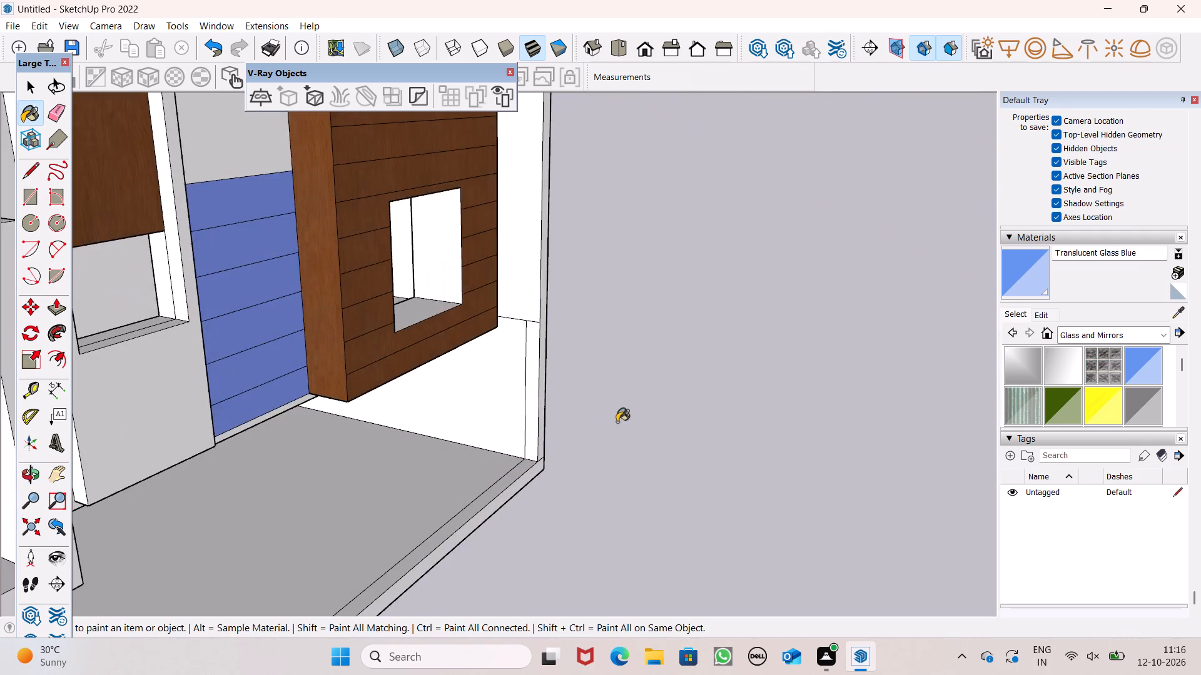
{"action": "scroll", "coordinate": [617, 422], "scroll_direction": "down", "scroll_amount": 5}
{"action": "scroll", "coordinate": [740, 416], "scroll_direction": "down", "scroll_amount": 6}
{"action": "scroll", "coordinate": [252, 560], "scroll_direction": "up", "scroll_amount": 5}
{"action": "scroll", "coordinate": [448, 457], "scroll_direction": "up", "scroll_amount": 8}
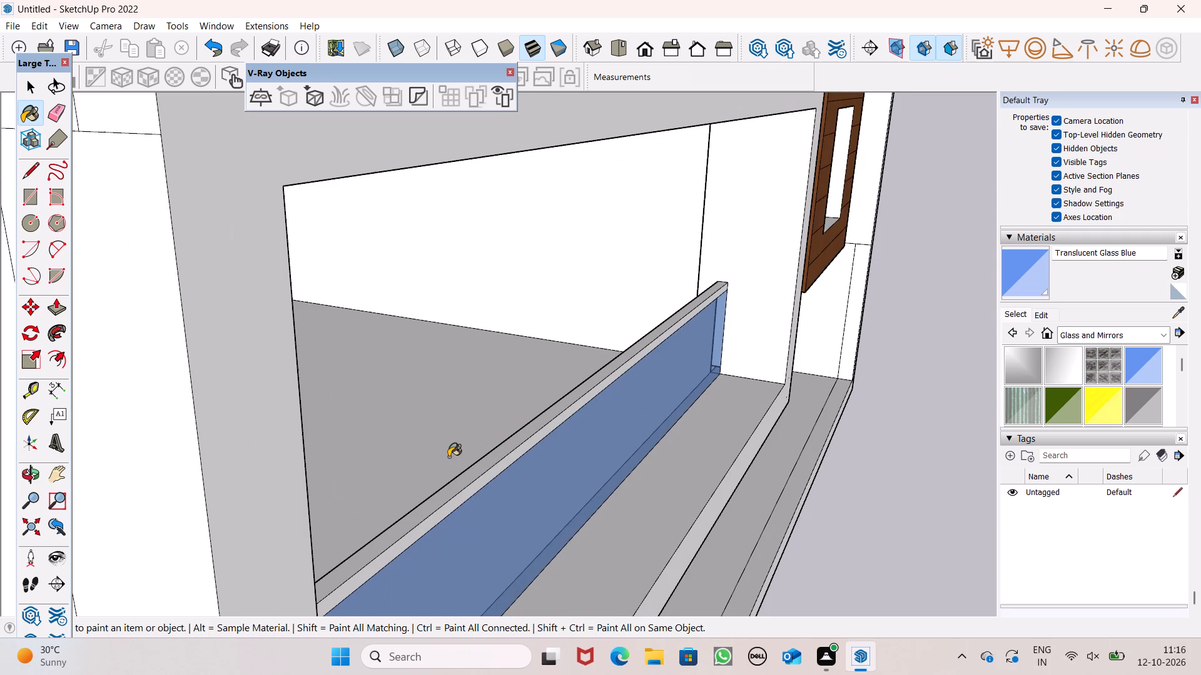
{"action": "scroll", "coordinate": [460, 448], "scroll_direction": "up", "scroll_amount": 7}
{"action": "middle_click_drag", "start_coordinate": [563, 551], "coordinate": [788, 534]}
{"action": "left_click", "coordinate": [514, 542]}
Examine the glass balcony railings and the building's overall front from a distance.
{"action": "scroll", "coordinate": [570, 463], "scroll_direction": "down", "scroll_amount": 5}
{"action": "middle_click_drag", "start_coordinate": [737, 508], "coordinate": [471, 482]}
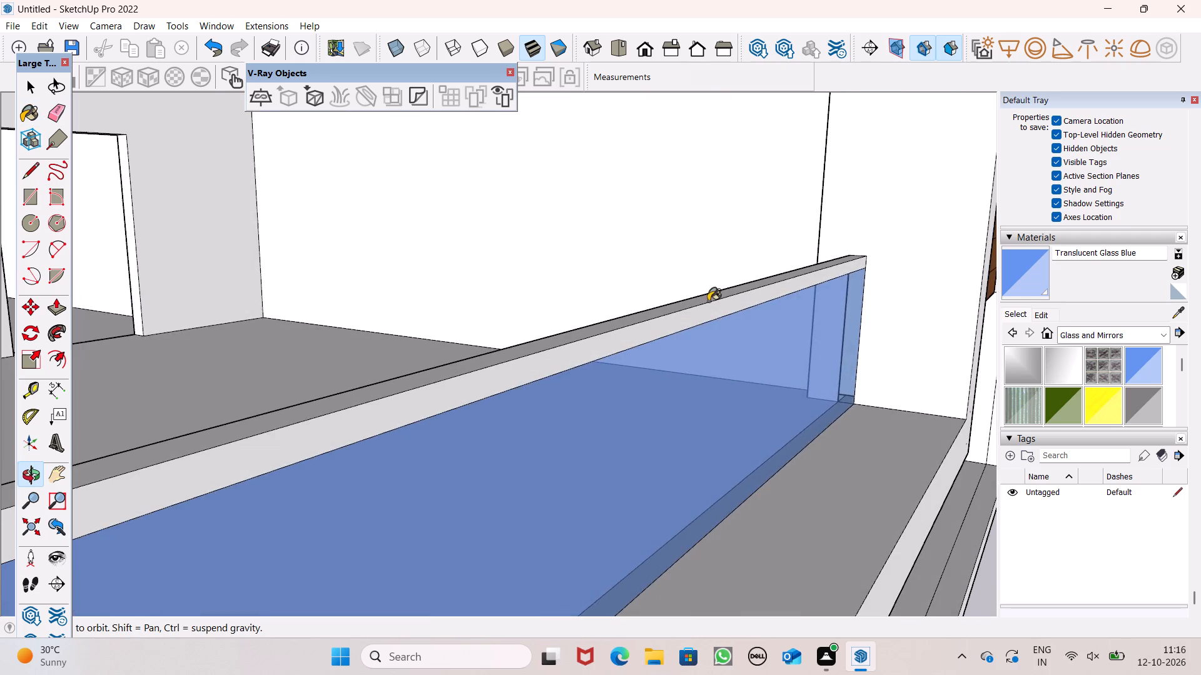
{"action": "scroll", "coordinate": [708, 301], "scroll_direction": "down", "scroll_amount": 11}
{"action": "scroll", "coordinate": [828, 350], "scroll_direction": "down", "scroll_amount": 6}
{"action": "middle_click_drag", "start_coordinate": [866, 384], "coordinate": [732, 409]}
{"action": "scroll", "coordinate": [754, 307], "scroll_direction": "down", "scroll_amount": 5}
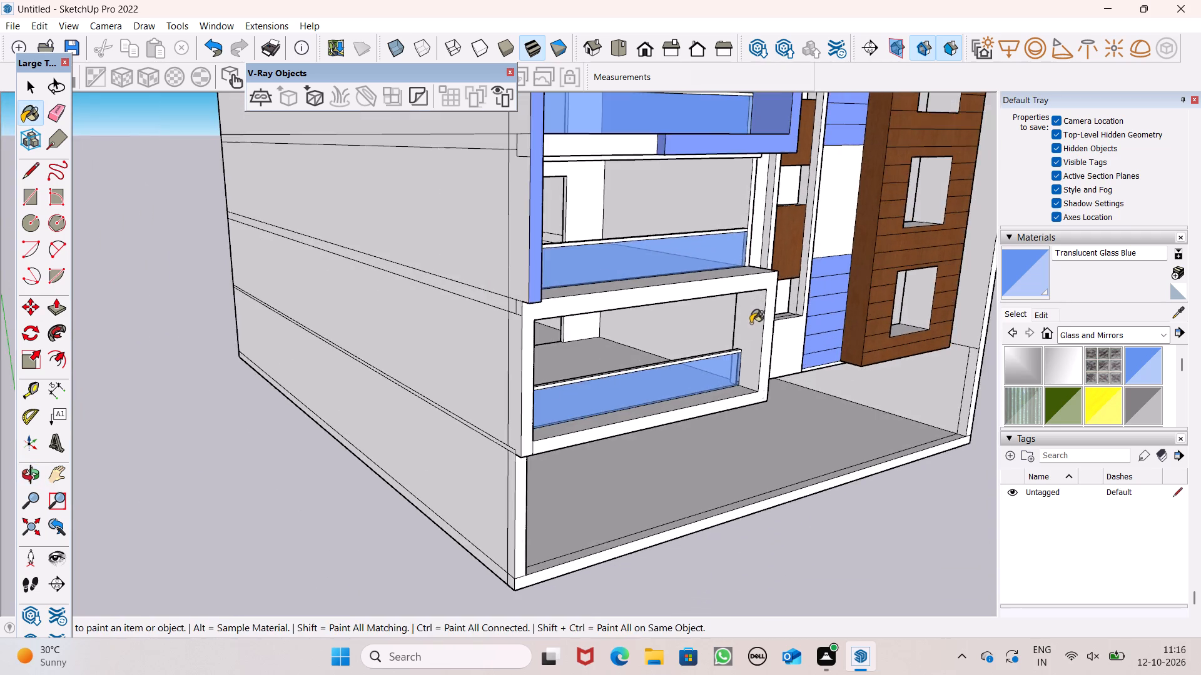
{"action": "middle_click_drag", "start_coordinate": [774, 376], "coordinate": [651, 409]}
{"action": "scroll", "coordinate": [619, 239], "scroll_direction": "down", "scroll_amount": 5}
{"action": "scroll", "coordinate": [607, 336], "scroll_direction": "down", "scroll_amount": 5}
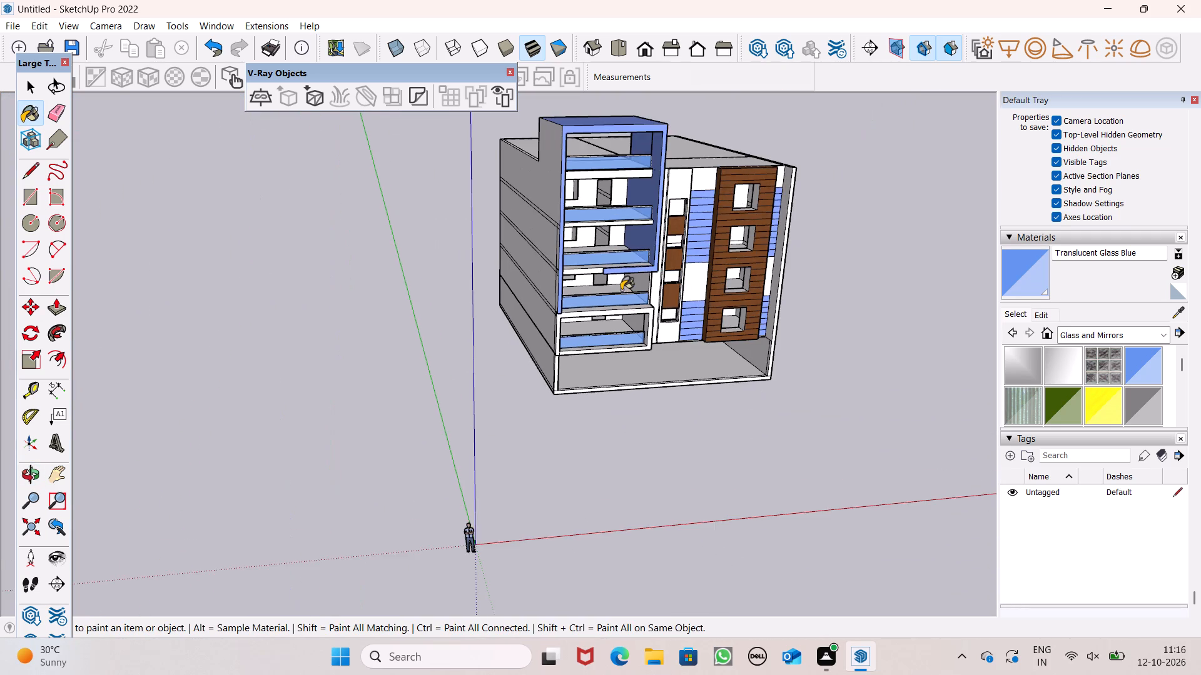
Examine the glass balcony railings and their unpainted top rails inside the blue frame from above and from the front.
{"action": "scroll", "coordinate": [621, 291], "scroll_direction": "down", "scroll_amount": 3}
{"action": "scroll", "coordinate": [607, 209], "scroll_direction": "up", "scroll_amount": 8}
{"action": "scroll", "coordinate": [644, 172], "scroll_direction": "up", "scroll_amount": 7}
{"action": "scroll", "coordinate": [677, 169], "scroll_direction": "down", "scroll_amount": 3}
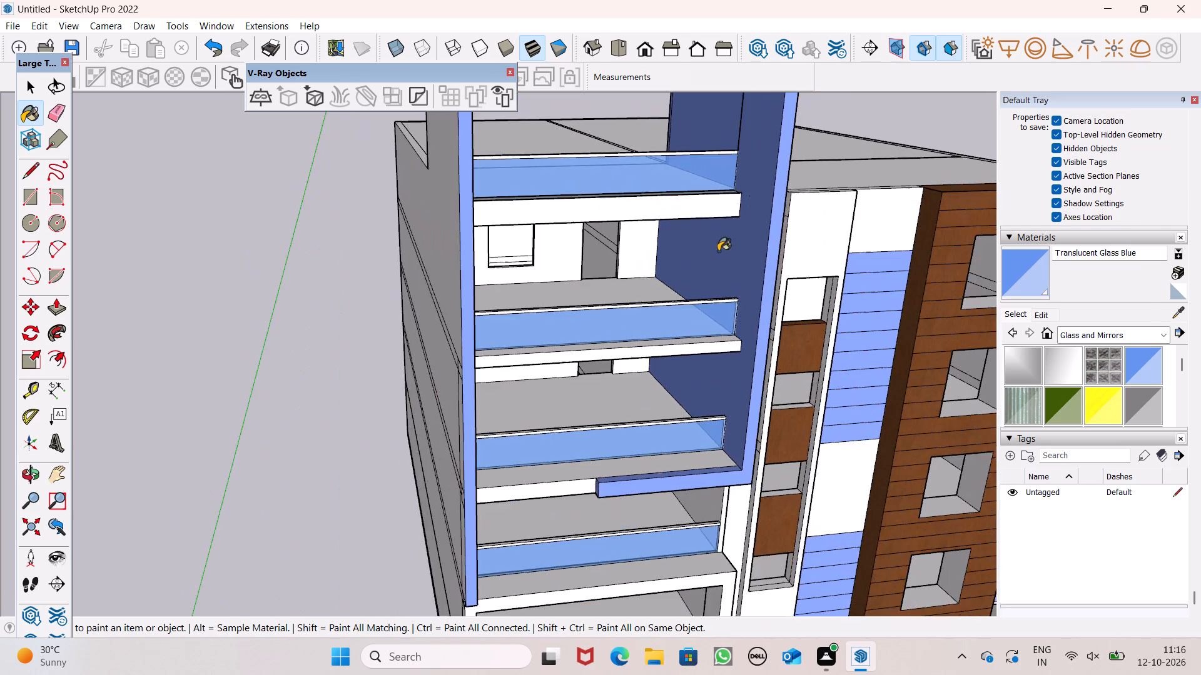
{"action": "middle_click_drag", "start_coordinate": [719, 264], "coordinate": [589, 366]}
{"action": "scroll", "coordinate": [587, 261], "scroll_direction": "up", "scroll_amount": 7}
{"action": "scroll", "coordinate": [587, 259], "scroll_direction": "down", "scroll_amount": 2}
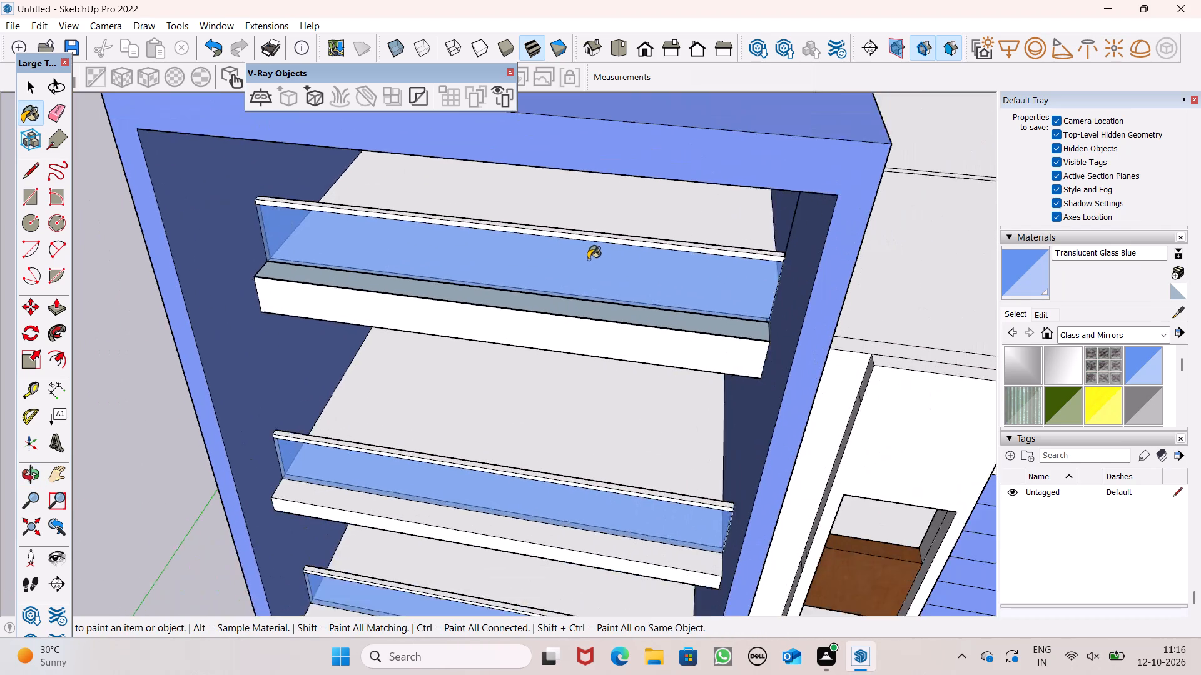
{"action": "scroll", "coordinate": [588, 259], "scroll_direction": "down", "scroll_amount": 7}
{"action": "middle_click_drag", "start_coordinate": [659, 450], "coordinate": [761, 529]}
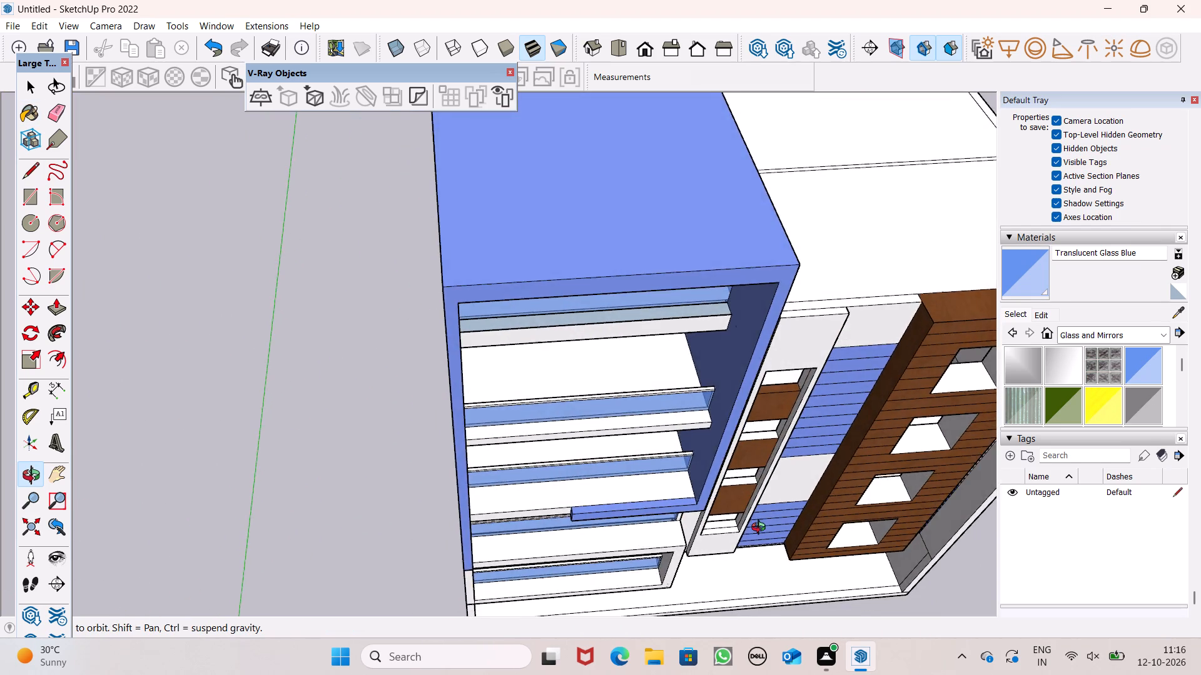
{"action": "middle_click_drag", "start_coordinate": [761, 529], "coordinate": [624, 462]}
{"action": "scroll", "coordinate": [601, 321], "scroll_direction": "up", "scroll_amount": 3}
{"action": "middle_click_drag", "start_coordinate": [634, 383], "coordinate": [718, 270]}
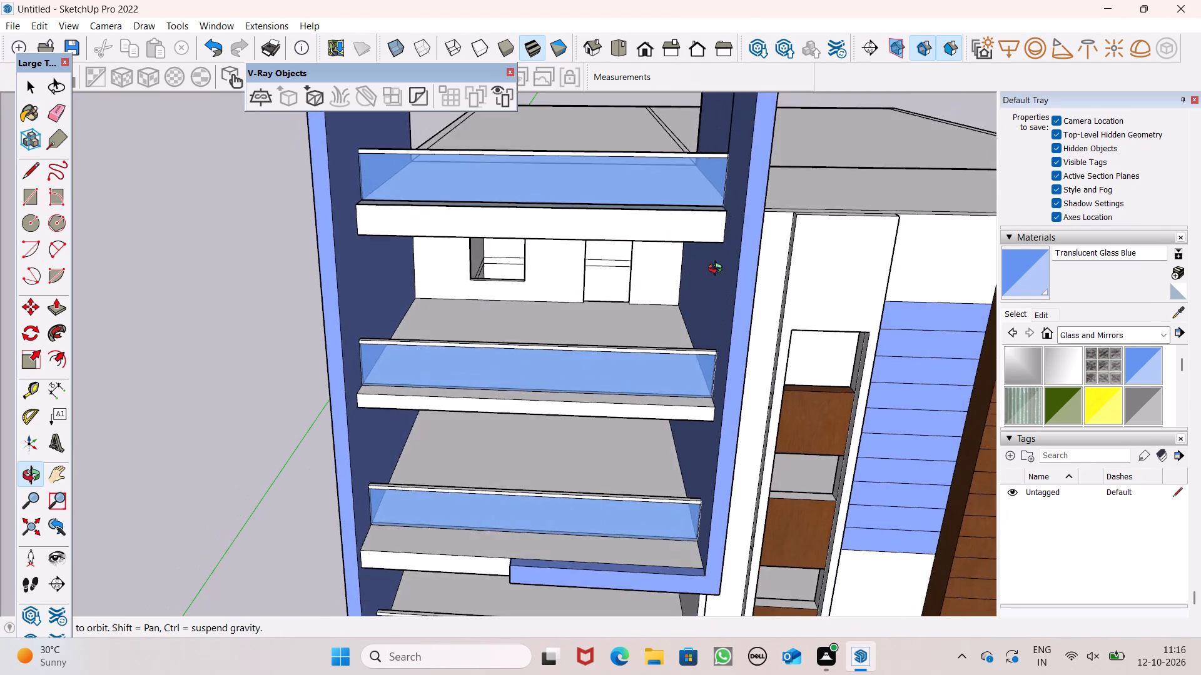
{"action": "middle_click_drag", "start_coordinate": [718, 270], "coordinate": [799, 459]}
{"action": "scroll", "coordinate": [657, 379], "scroll_direction": "down", "scroll_amount": 3}
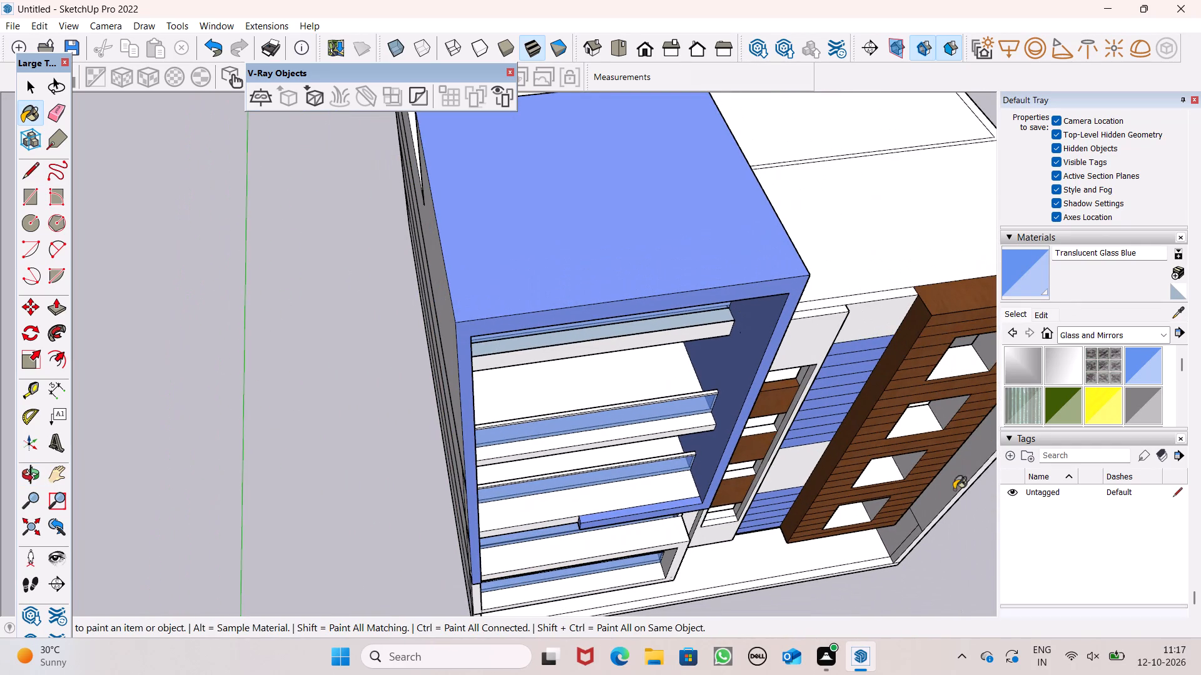
Paint the upper and outer faces of the topmost balcony railing's top rail with Metal Seamed from the Metal collection.
{"action": "left_click", "coordinate": [1162, 338]}
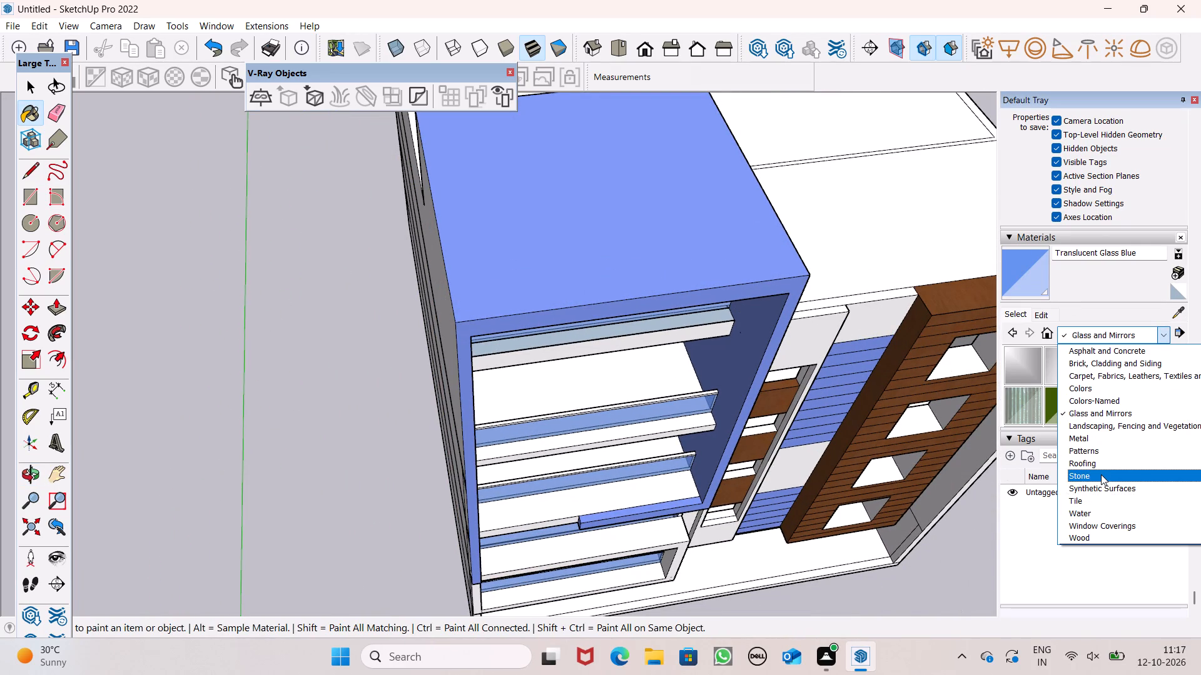
{"action": "left_click", "coordinate": [1101, 474]}
{"action": "left_click", "coordinate": [1150, 339]}
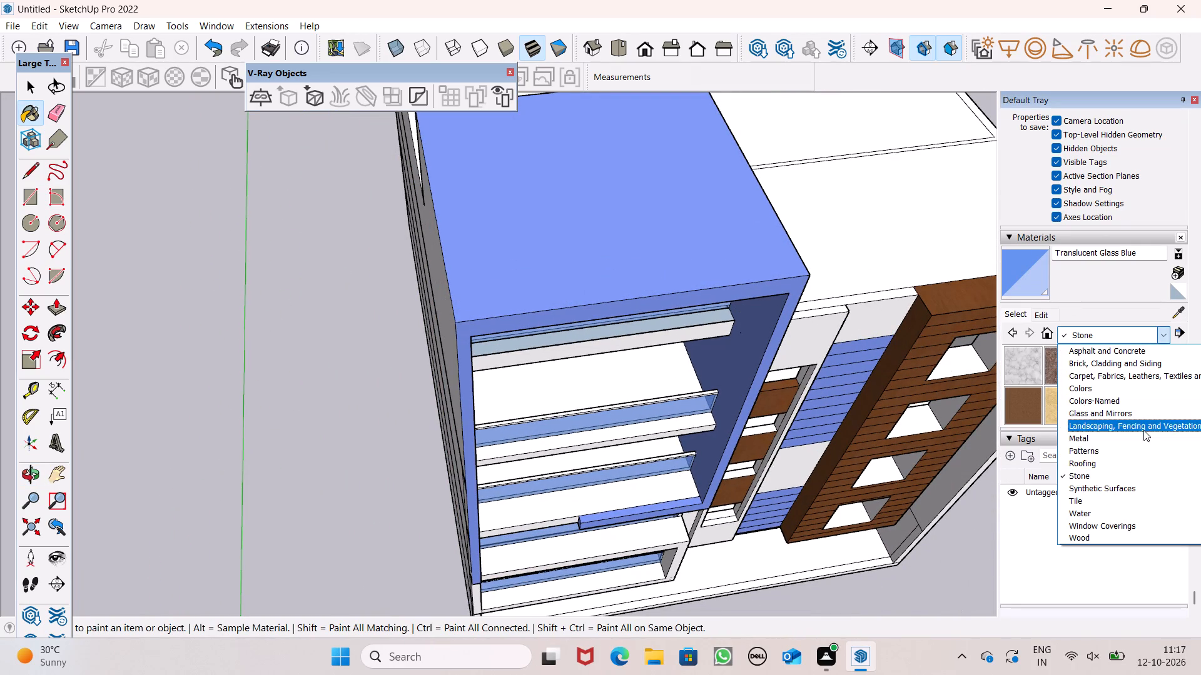
{"action": "left_click", "coordinate": [1142, 441]}
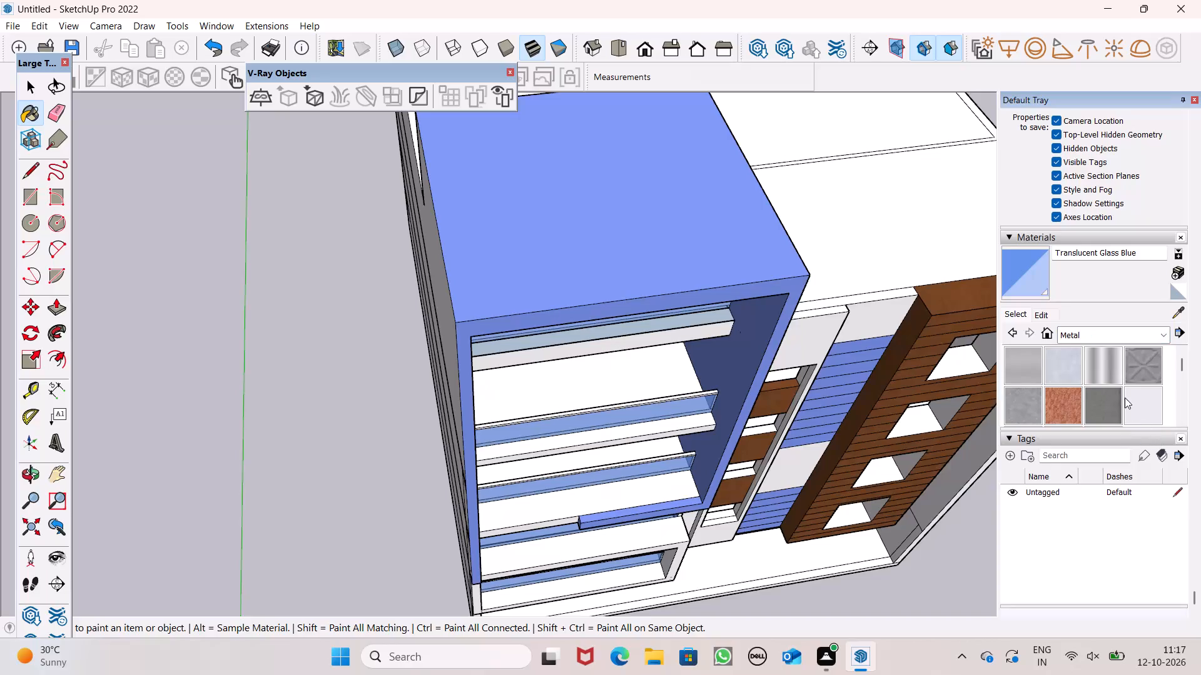
{"action": "left_click", "coordinate": [1105, 399]}
{"action": "scroll", "coordinate": [587, 304], "scroll_direction": "up", "scroll_amount": 8}
{"action": "middle_click_drag", "start_coordinate": [657, 385], "coordinate": [658, 367]}
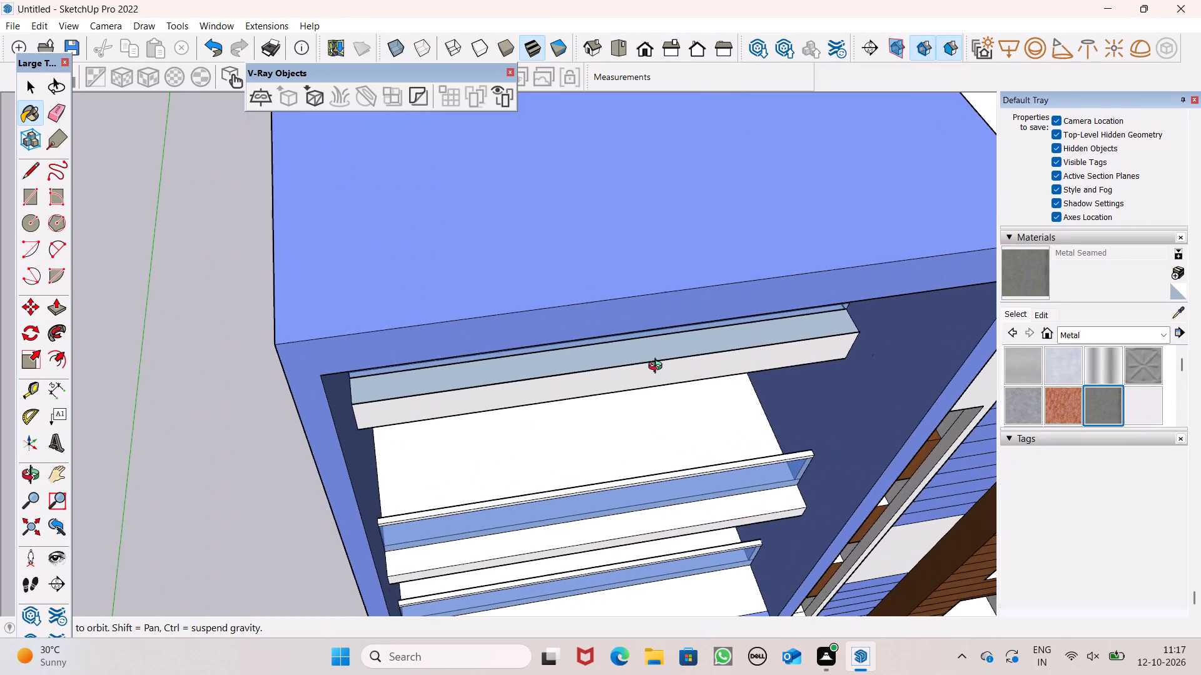
{"action": "middle_click_drag", "start_coordinate": [658, 367], "coordinate": [649, 273]}
{"action": "scroll", "coordinate": [428, 194], "scroll_direction": "up", "scroll_amount": 7}
{"action": "scroll", "coordinate": [393, 139], "scroll_direction": "up", "scroll_amount": 6}
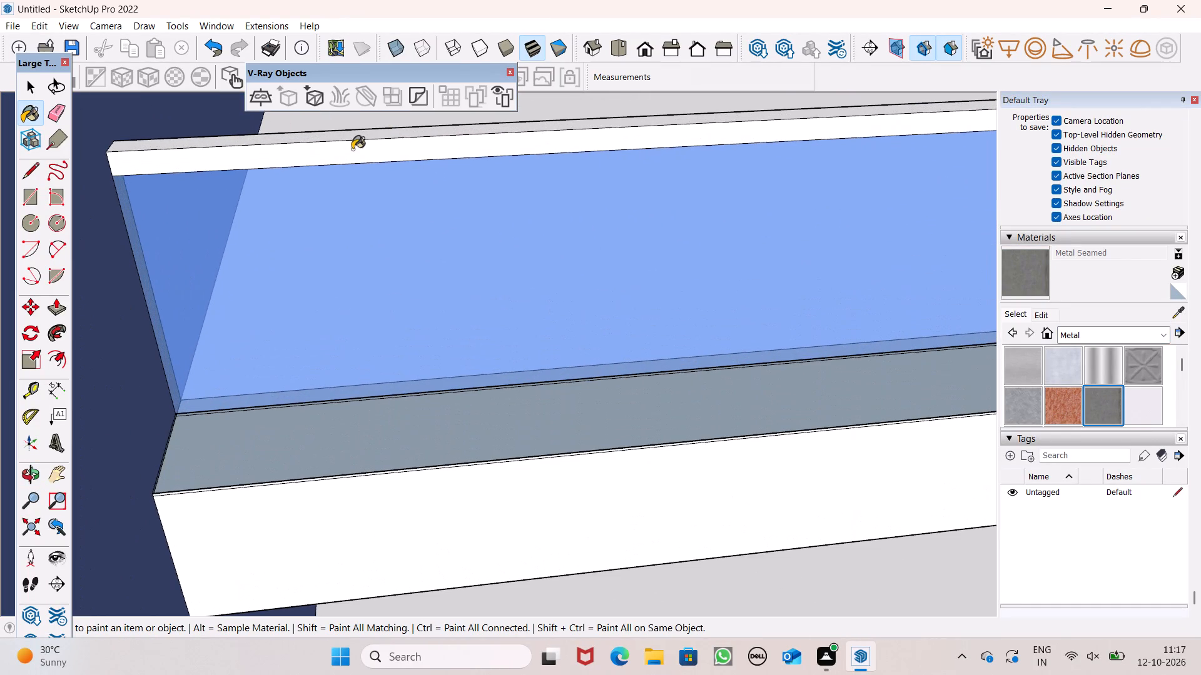
{"action": "left_click", "coordinate": [352, 131]}
{"action": "left_click", "coordinate": [350, 146]}
Paint the inner face of the topmost balcony railing's top rail with Metal Seamed, working from the roof side.
{"action": "middle_click_drag", "start_coordinate": [432, 181], "coordinate": [480, 289]}
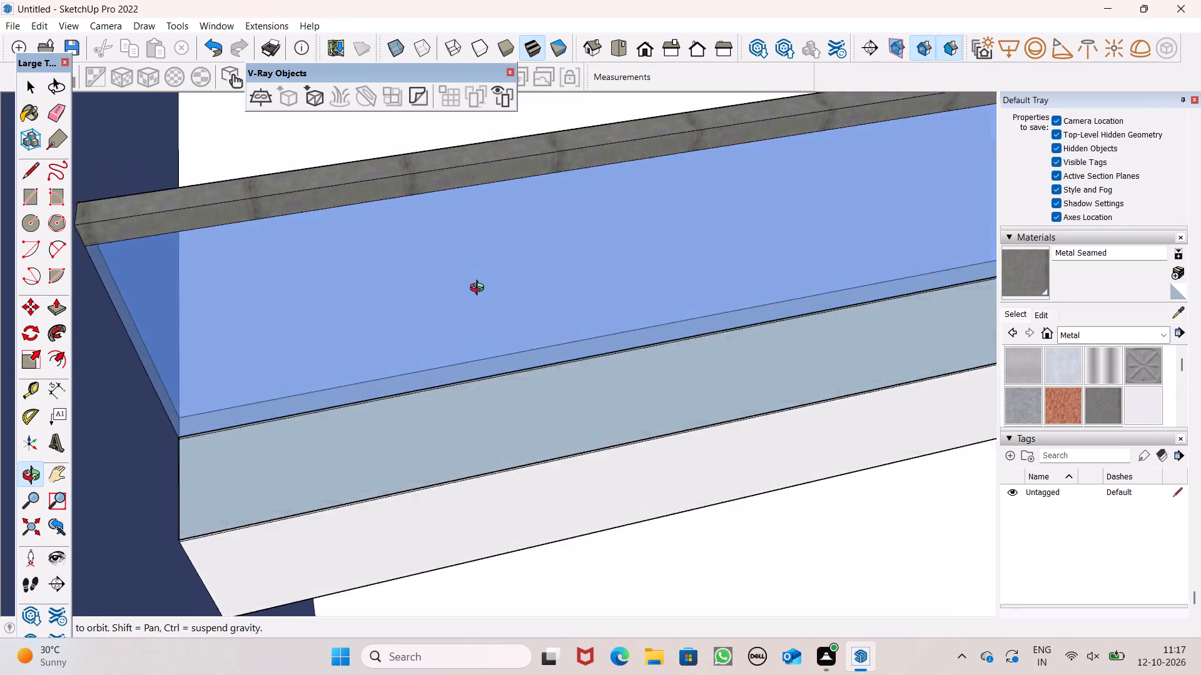
{"action": "middle_click_drag", "start_coordinate": [480, 289], "coordinate": [462, 259]}
{"action": "scroll", "coordinate": [362, 143], "scroll_direction": "up", "scroll_amount": 8}
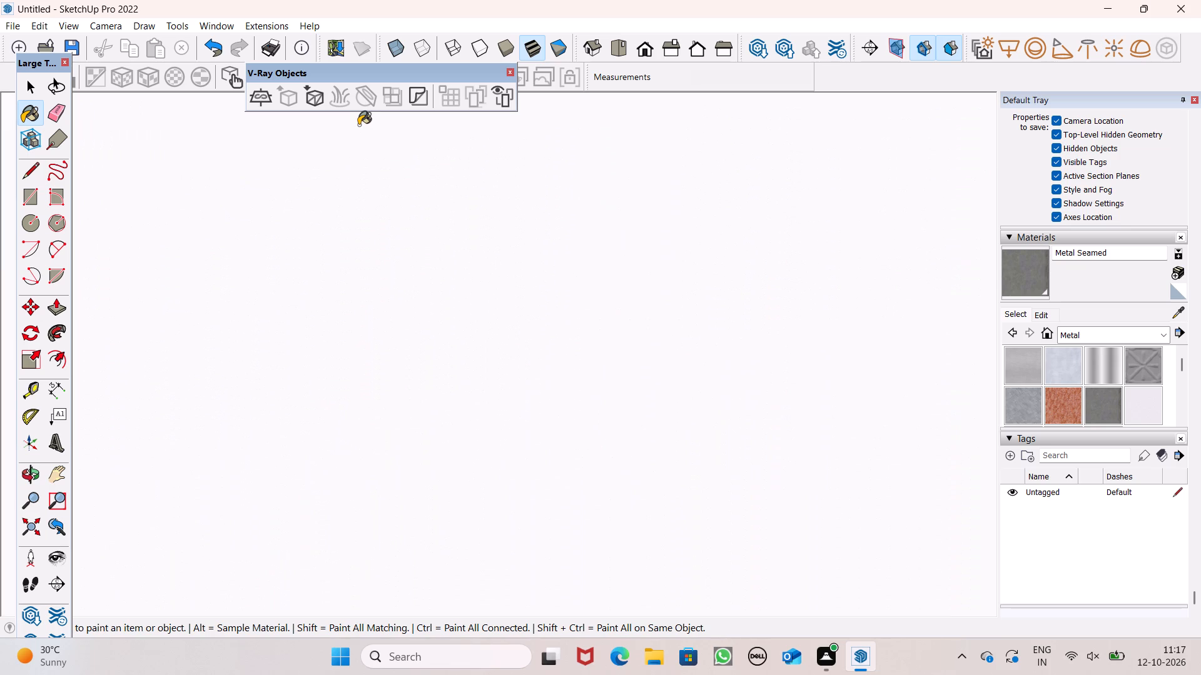
{"action": "scroll", "coordinate": [358, 125], "scroll_direction": "up", "scroll_amount": 1}
{"action": "scroll", "coordinate": [440, 202], "scroll_direction": "down", "scroll_amount": 5}
{"action": "middle_click_drag", "start_coordinate": [495, 294], "coordinate": [736, 386]}
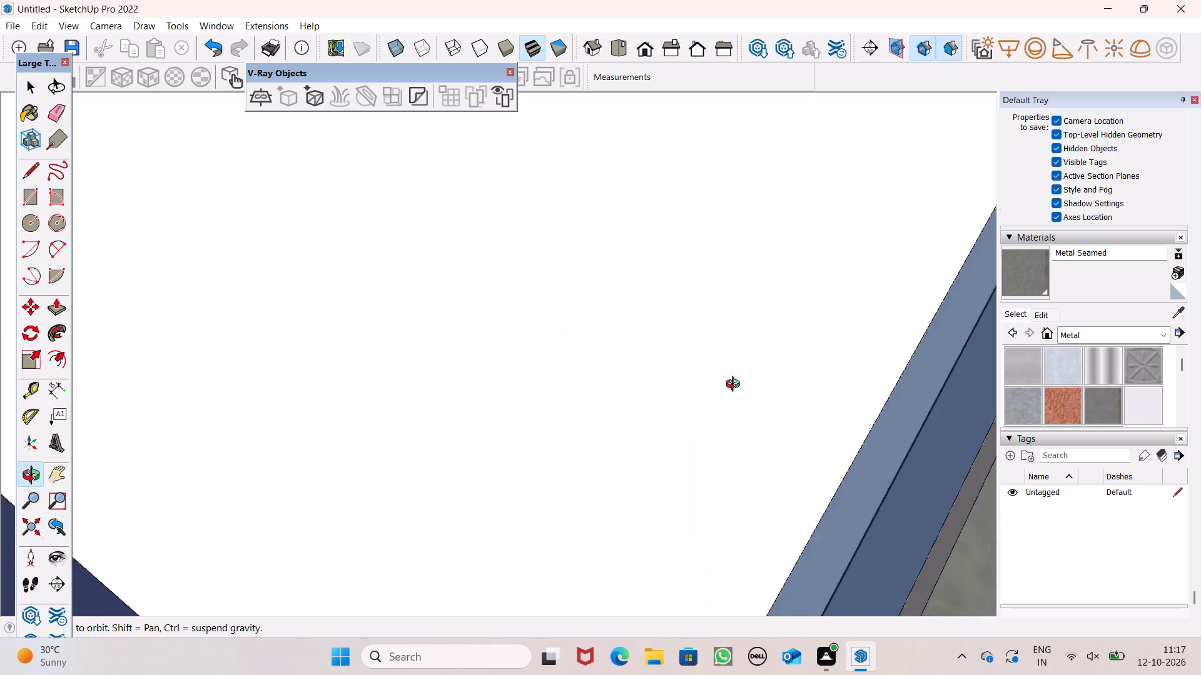
{"action": "middle_click_drag", "start_coordinate": [736, 386], "coordinate": [847, 396]}
{"action": "scroll", "coordinate": [682, 324], "scroll_direction": "down", "scroll_amount": 2}
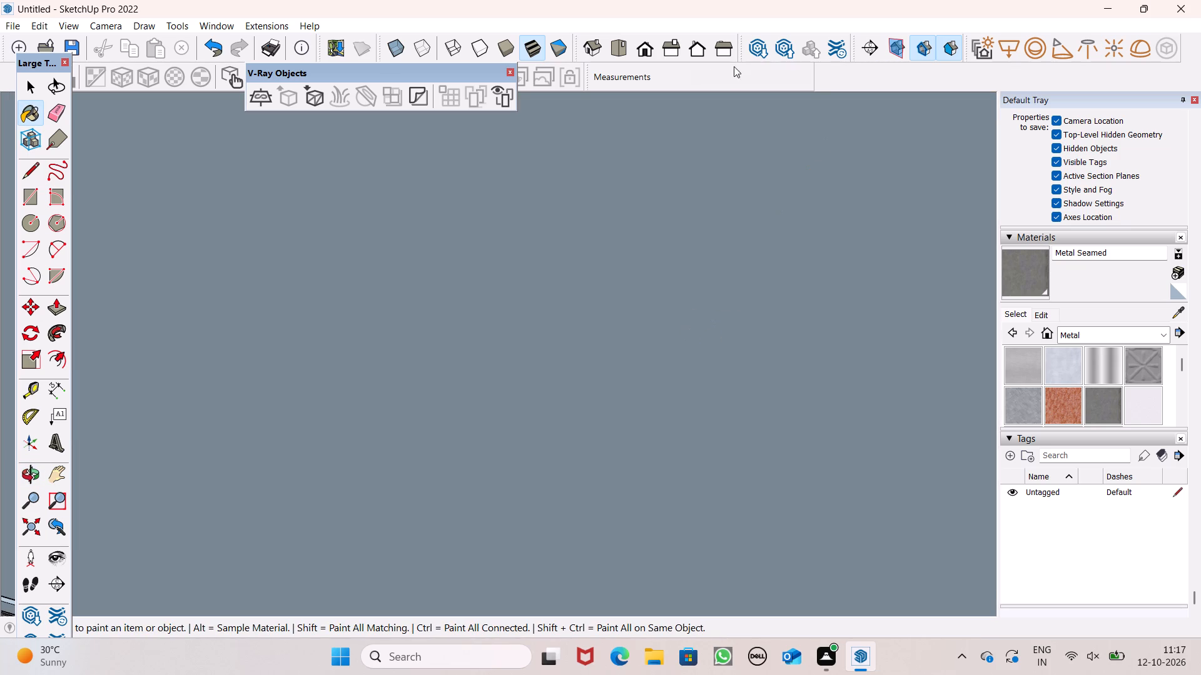
{"action": "left_click", "coordinate": [639, 59]}
{"action": "scroll", "coordinate": [671, 271], "scroll_direction": "down", "scroll_amount": 6}
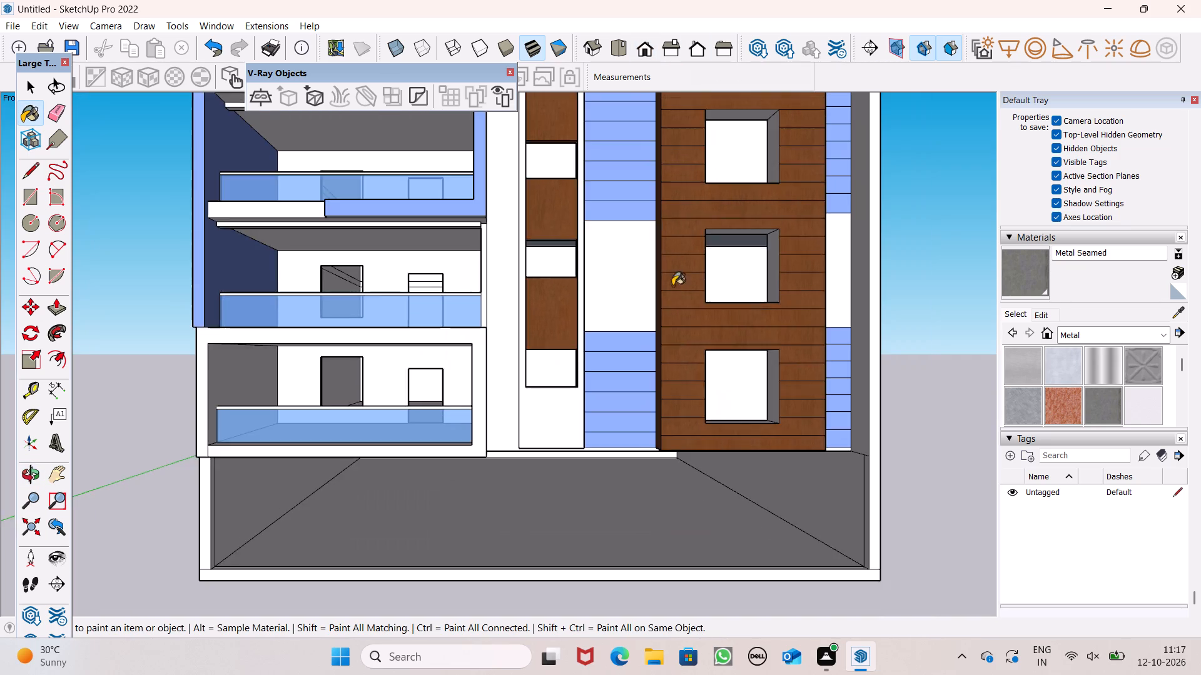
{"action": "scroll", "coordinate": [651, 276], "scroll_direction": "down", "scroll_amount": 6}
{"action": "scroll", "coordinate": [505, 174], "scroll_direction": "up", "scroll_amount": 7}
{"action": "scroll", "coordinate": [484, 246], "scroll_direction": "down", "scroll_amount": 3}
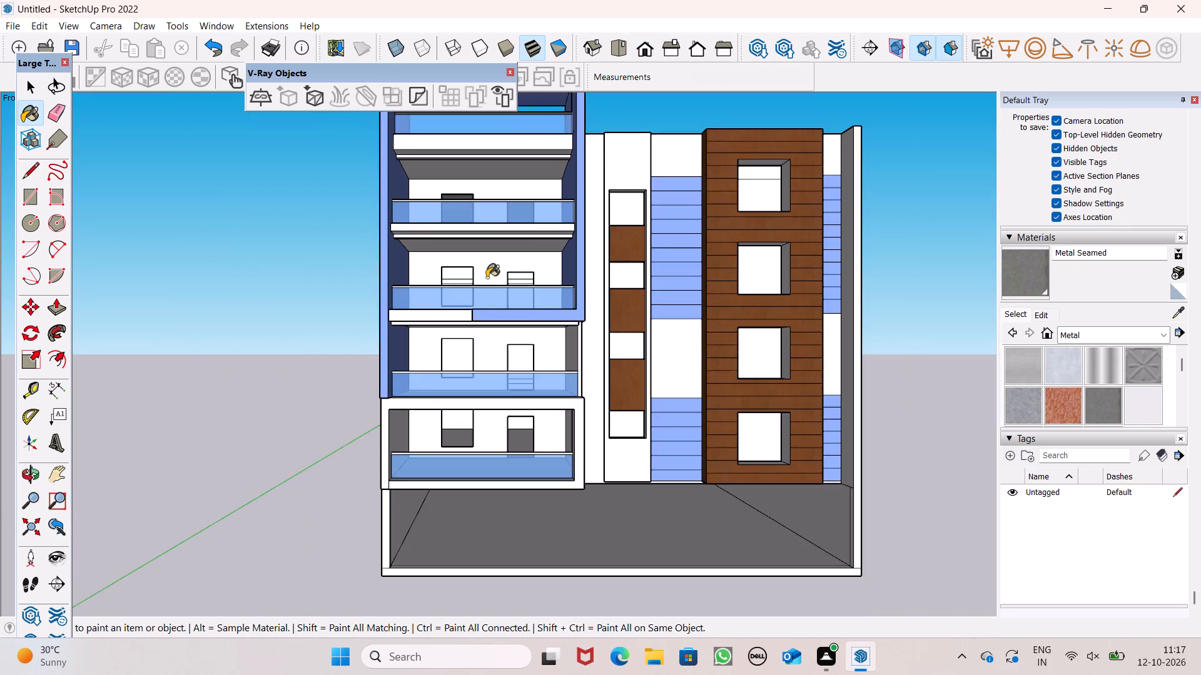
{"action": "scroll", "coordinate": [487, 277], "scroll_direction": "down", "scroll_amount": 5}
{"action": "scroll", "coordinate": [445, 146], "scroll_direction": "up", "scroll_amount": 7}
{"action": "middle_click_drag", "start_coordinate": [504, 237], "coordinate": [714, 409]}
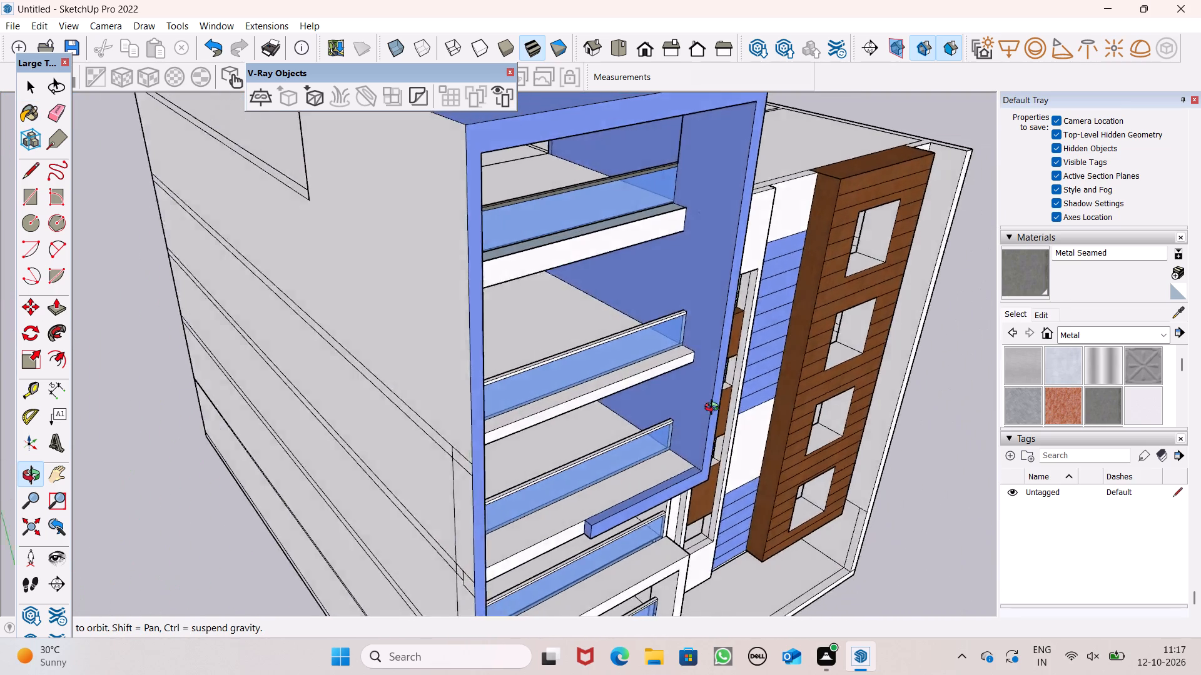
{"action": "middle_click_drag", "start_coordinate": [714, 409], "coordinate": [1177, 320]}
{"action": "scroll", "coordinate": [439, 217], "scroll_direction": "up", "scroll_amount": 1}
{"action": "middle_click_drag", "start_coordinate": [437, 217], "coordinate": [697, 242]}
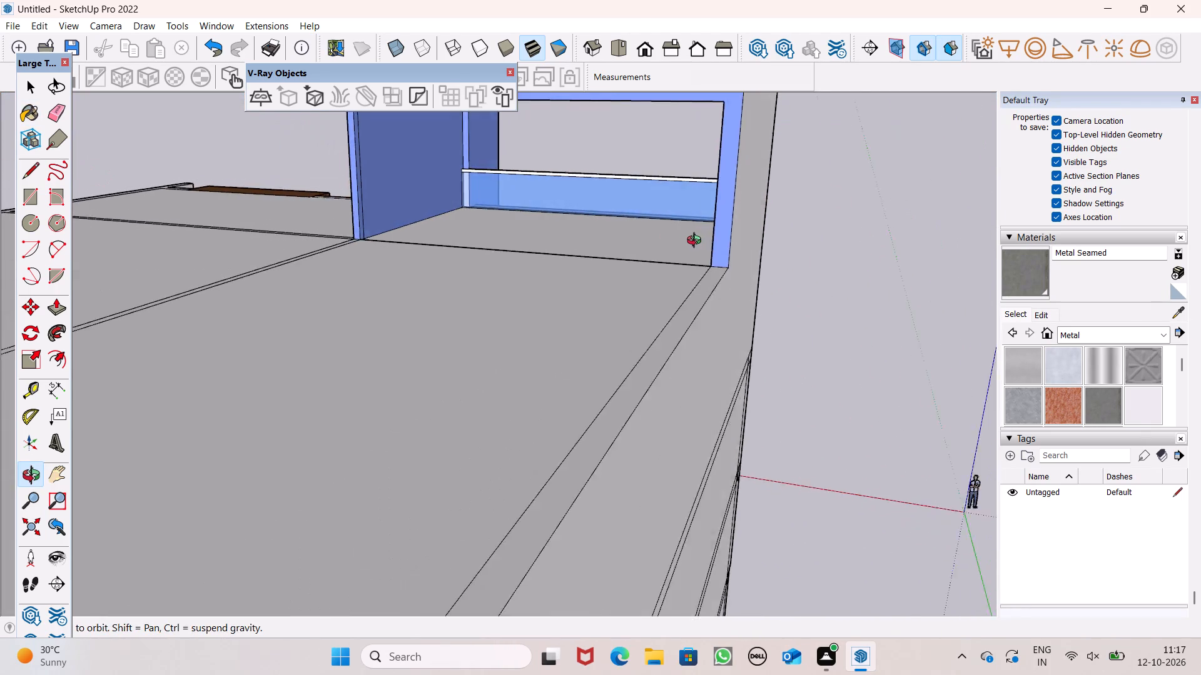
{"action": "middle_click_drag", "start_coordinate": [697, 242], "coordinate": [698, 242]}
{"action": "scroll", "coordinate": [654, 124], "scroll_direction": "up", "scroll_amount": 6}
{"action": "scroll", "coordinate": [650, 190], "scroll_direction": "down", "scroll_amount": 2}
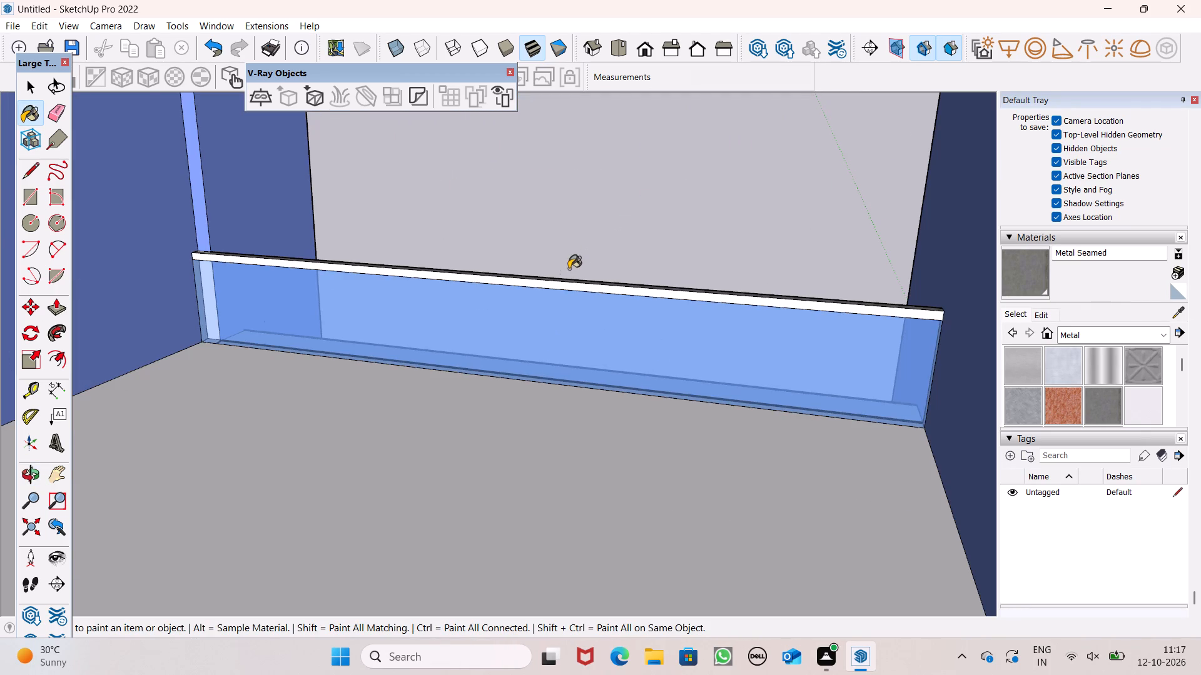
{"action": "left_click", "coordinate": [543, 286]}
Paint the upper and outer faces of the top rail on the second balcony railing from the top with Metal Seamed.
{"action": "scroll", "coordinate": [565, 229], "scroll_direction": "down", "scroll_amount": 3}
{"action": "middle_click_drag", "start_coordinate": [657, 281], "coordinate": [594, 321]}
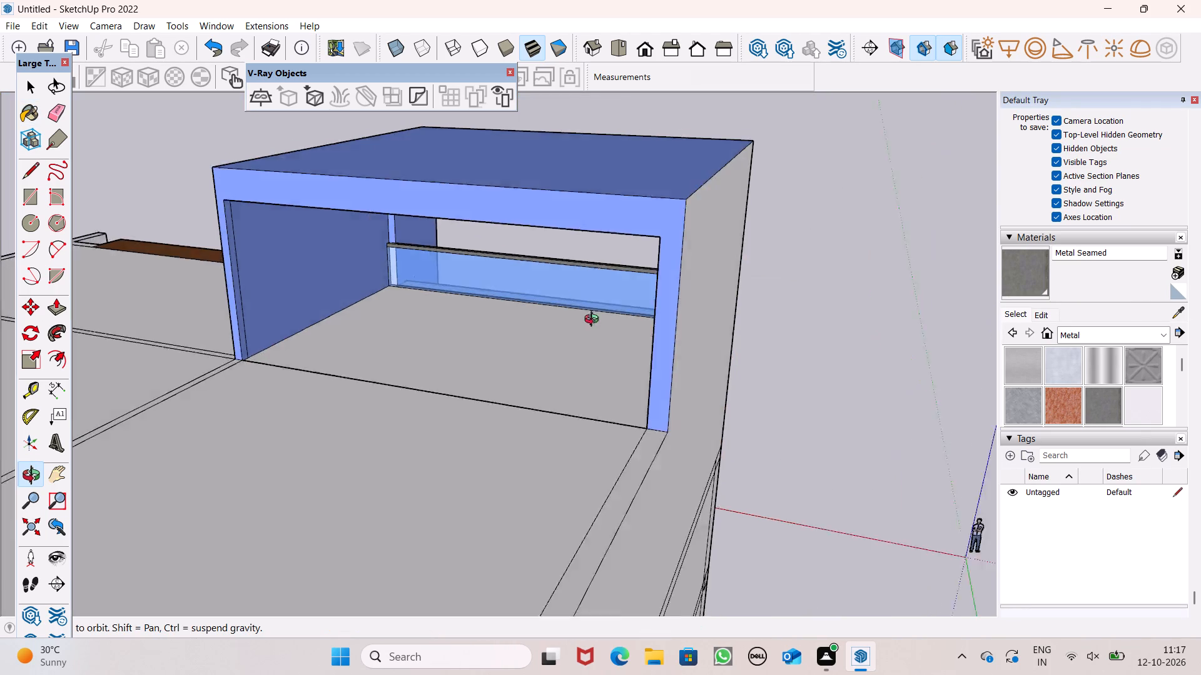
{"action": "middle_click_drag", "start_coordinate": [594, 321], "coordinate": [76, 350]}
{"action": "scroll", "coordinate": [341, 333], "scroll_direction": "up", "scroll_amount": 7}
{"action": "scroll", "coordinate": [413, 427], "scroll_direction": "up", "scroll_amount": 4}
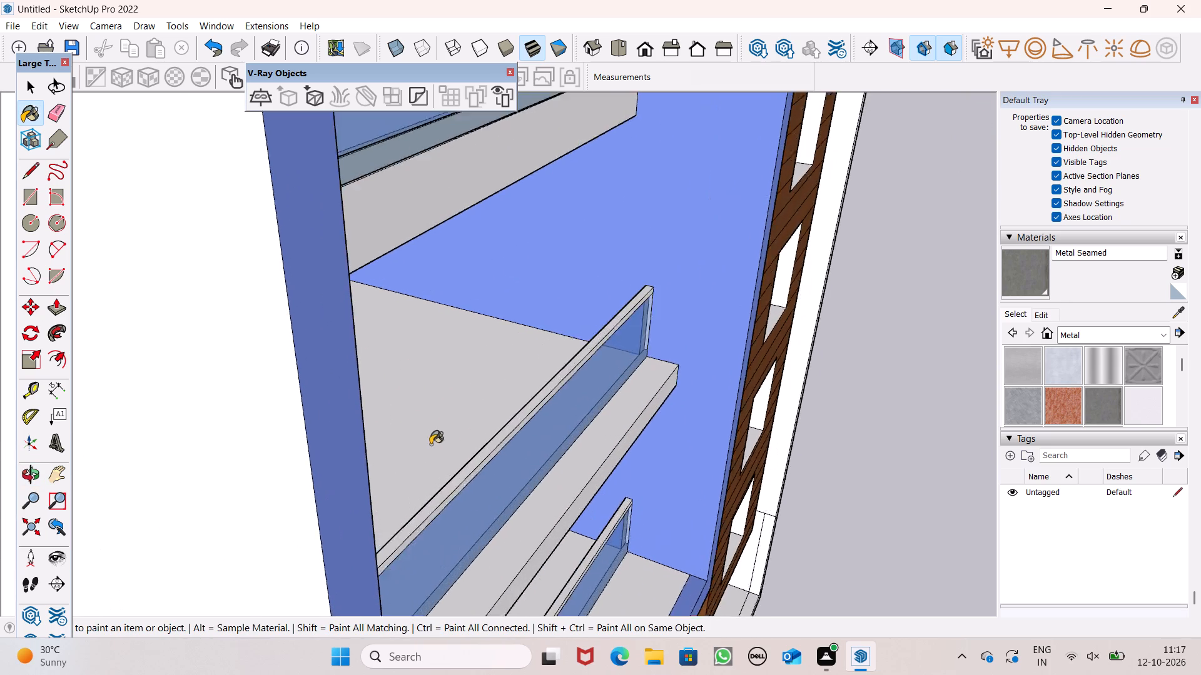
{"action": "scroll", "coordinate": [430, 444], "scroll_direction": "up", "scroll_amount": 2}
{"action": "middle_click_drag", "start_coordinate": [562, 549], "coordinate": [526, 556]}
{"action": "scroll", "coordinate": [533, 552], "scroll_direction": "up", "scroll_amount": 1}
{"action": "scroll", "coordinate": [480, 556], "scroll_direction": "up", "scroll_amount": 6}
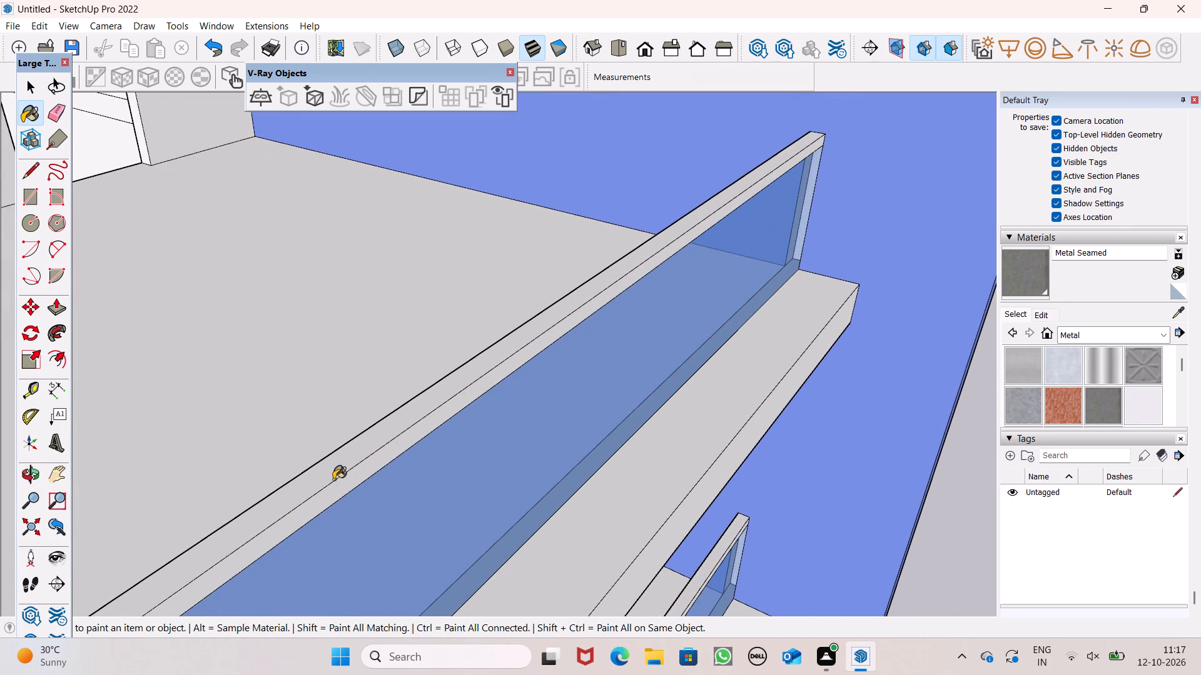
{"action": "left_click", "coordinate": [333, 467]}
{"action": "left_click", "coordinate": [357, 478]}
Paint the inner face of the top rail on the second balcony railing from the top with Metal Seamed.
{"action": "scroll", "coordinate": [323, 406], "scroll_direction": "up", "scroll_amount": 4}
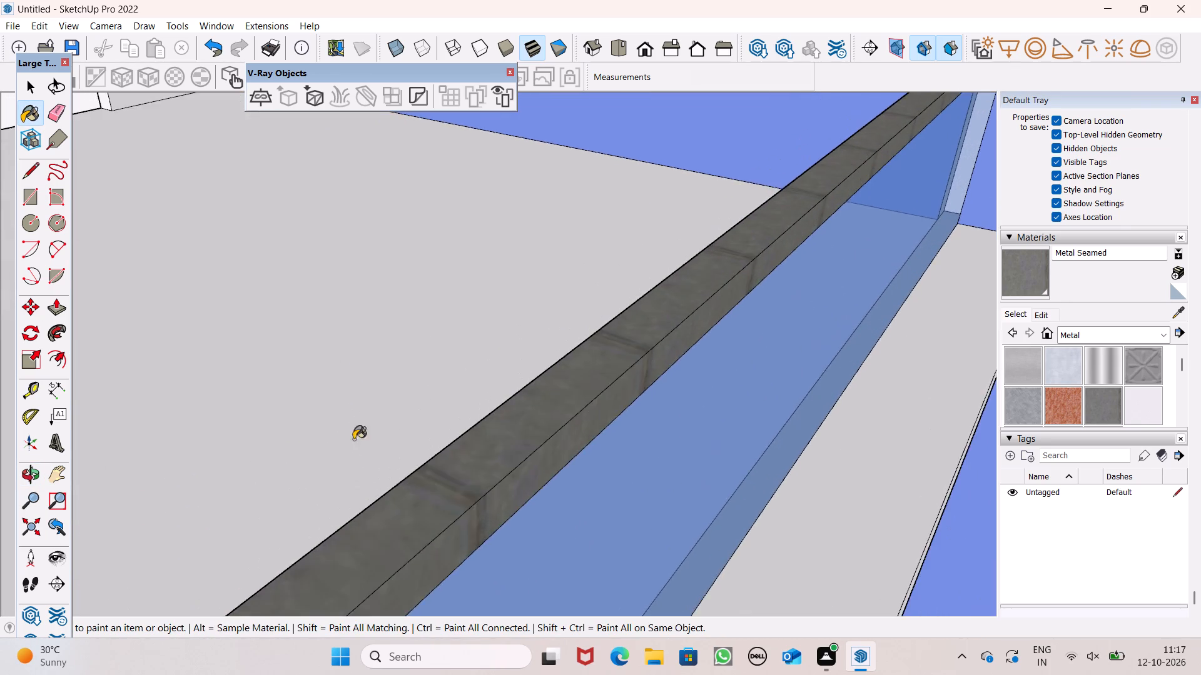
{"action": "middle_click_drag", "start_coordinate": [355, 459], "coordinate": [614, 544]}
{"action": "scroll", "coordinate": [627, 436], "scroll_direction": "down", "scroll_amount": 2}
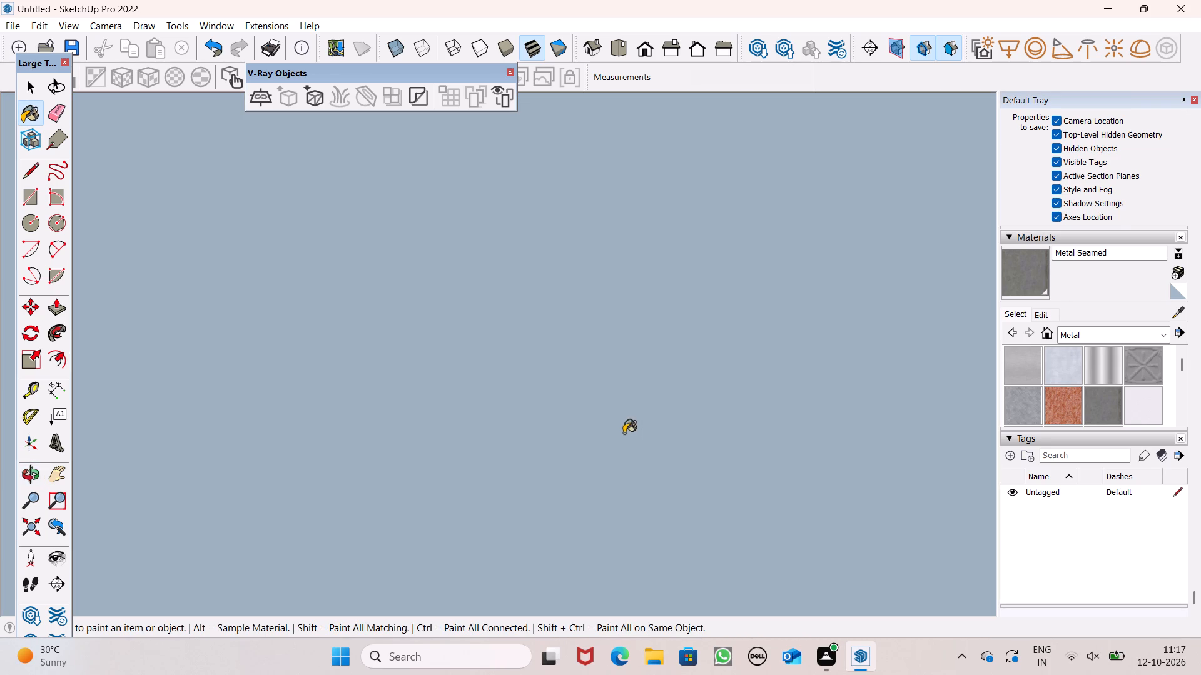
{"action": "left_click", "coordinate": [650, 56]}
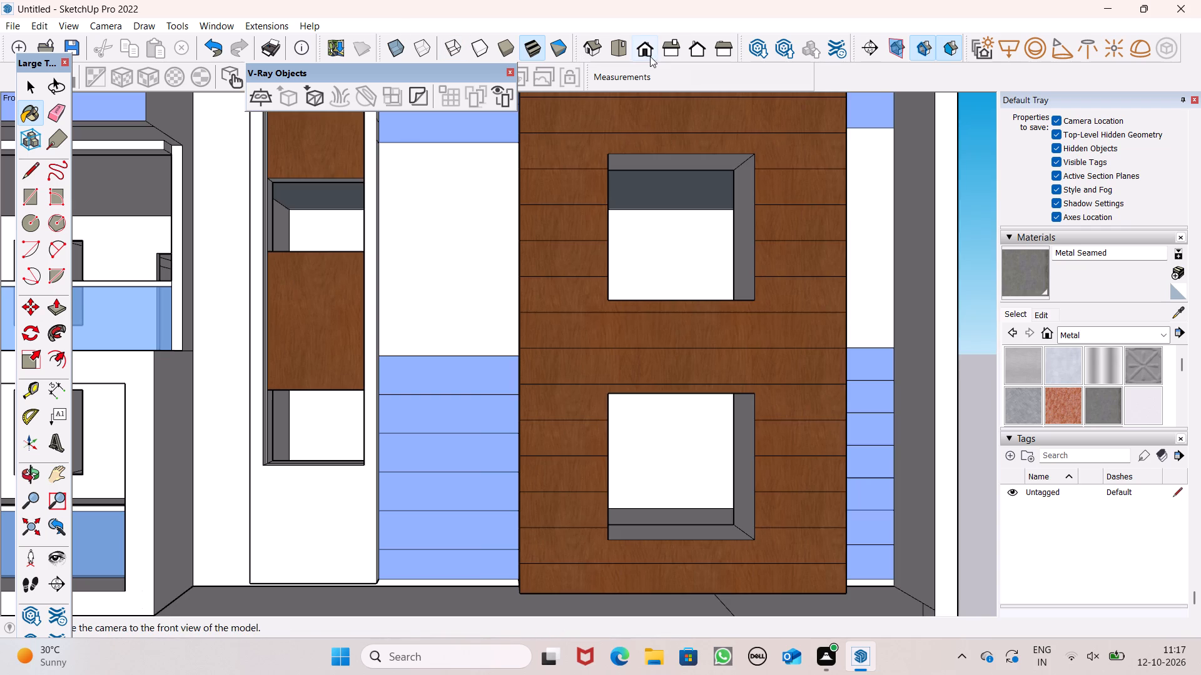
{"action": "scroll", "coordinate": [507, 228], "scroll_direction": "down", "scroll_amount": 5}
{"action": "scroll", "coordinate": [283, 240], "scroll_direction": "down", "scroll_amount": 5}
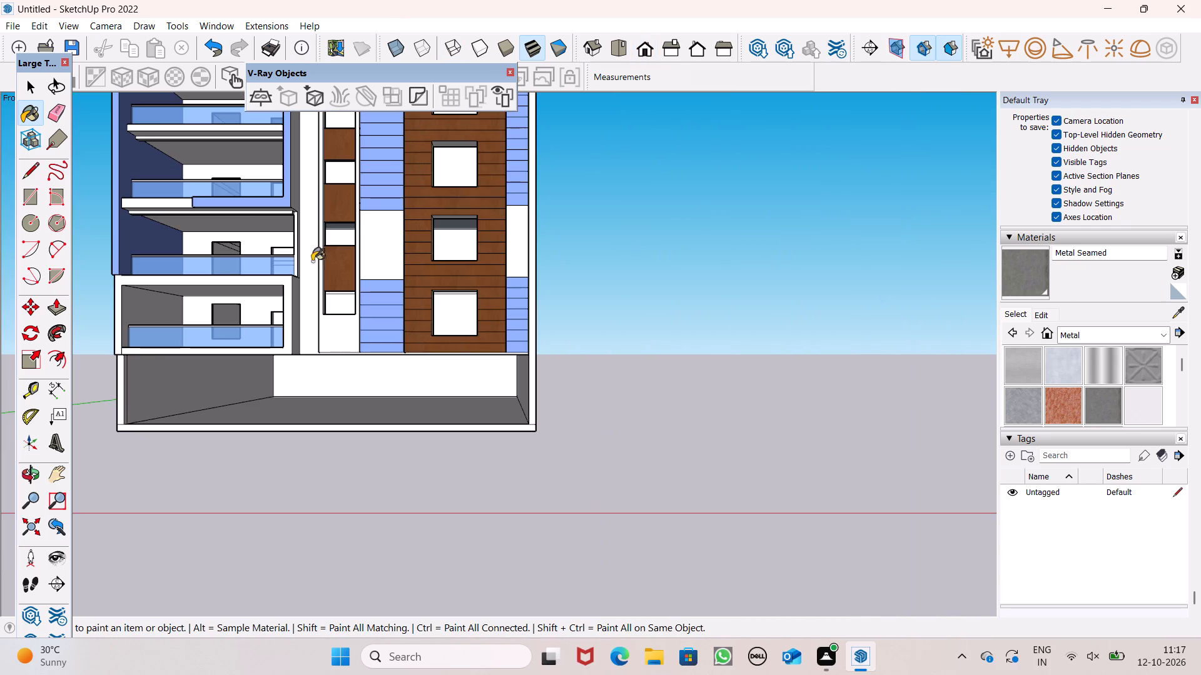
{"action": "scroll", "coordinate": [229, 301], "scroll_direction": "down", "scroll_amount": 4}
{"action": "middle_click_drag", "start_coordinate": [160, 224], "coordinate": [340, 374]}
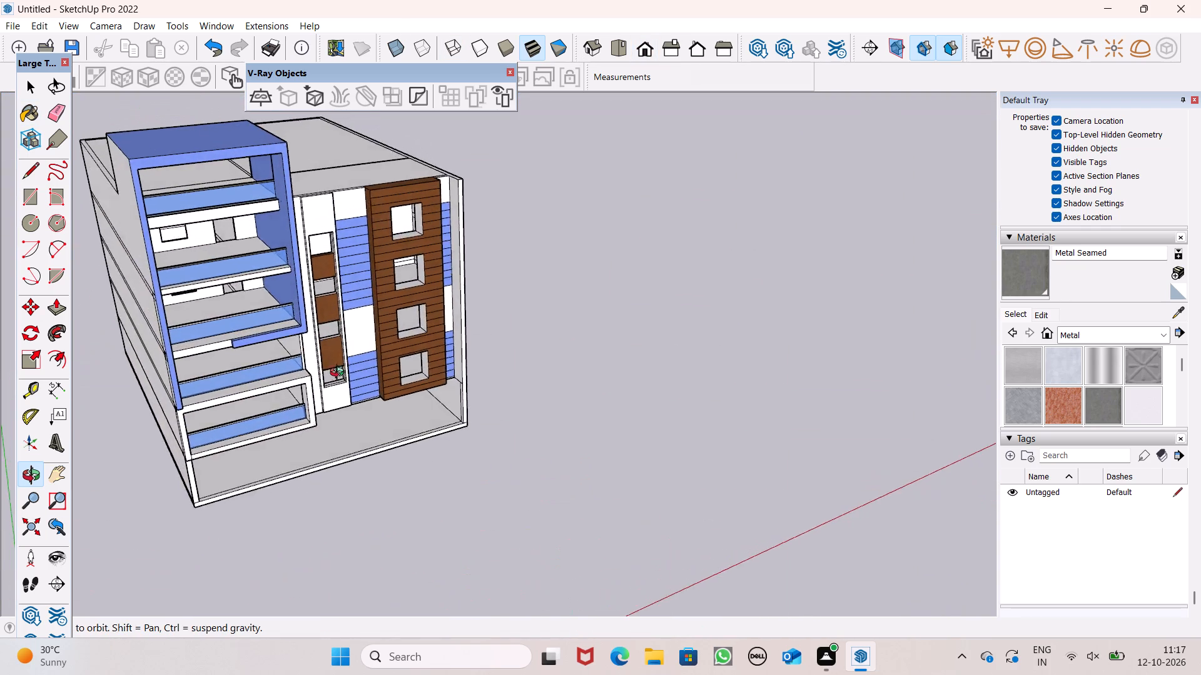
{"action": "middle_click_drag", "start_coordinate": [340, 374], "coordinate": [340, 374]}
{"action": "scroll", "coordinate": [224, 249], "scroll_direction": "up", "scroll_amount": 9}
{"action": "scroll", "coordinate": [325, 241], "scroll_direction": "up", "scroll_amount": 5}
{"action": "middle_click_drag", "start_coordinate": [368, 375], "coordinate": [400, 375]}
{"action": "scroll", "coordinate": [367, 375], "scroll_direction": "up", "scroll_amount": 1}
{"action": "middle_click_drag", "start_coordinate": [400, 375], "coordinate": [581, 441]}
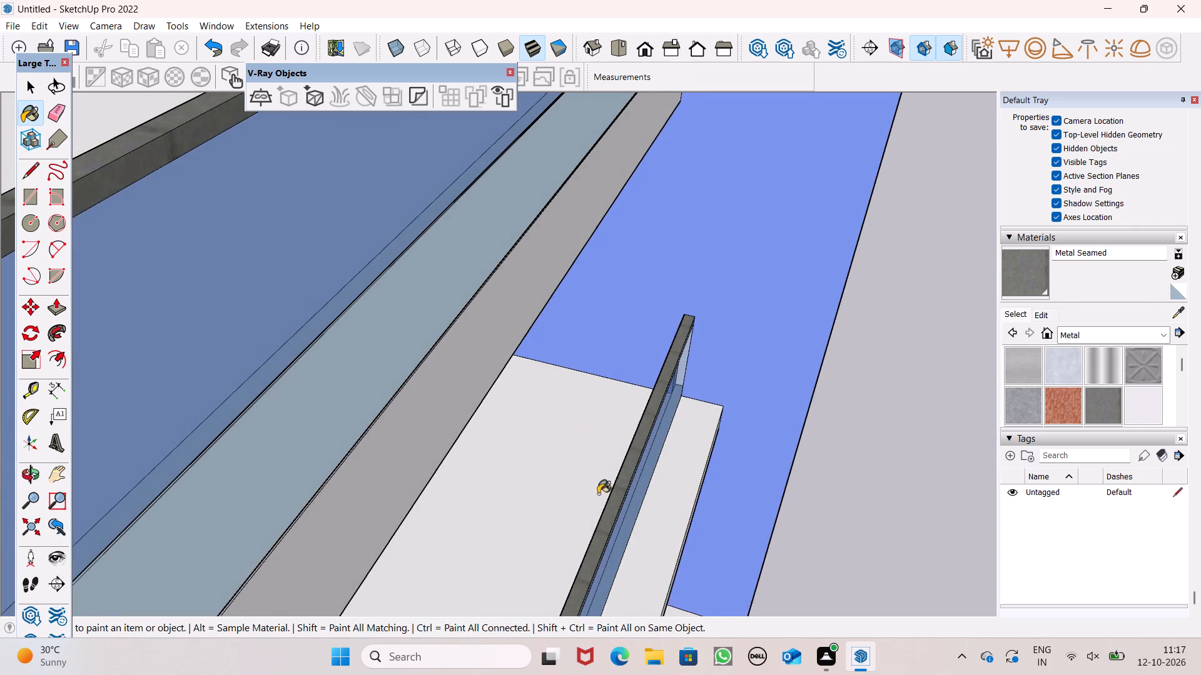
{"action": "scroll", "coordinate": [598, 494], "scroll_direction": "up", "scroll_amount": 8}
{"action": "middle_click_drag", "start_coordinate": [667, 574], "coordinate": [723, 571]}
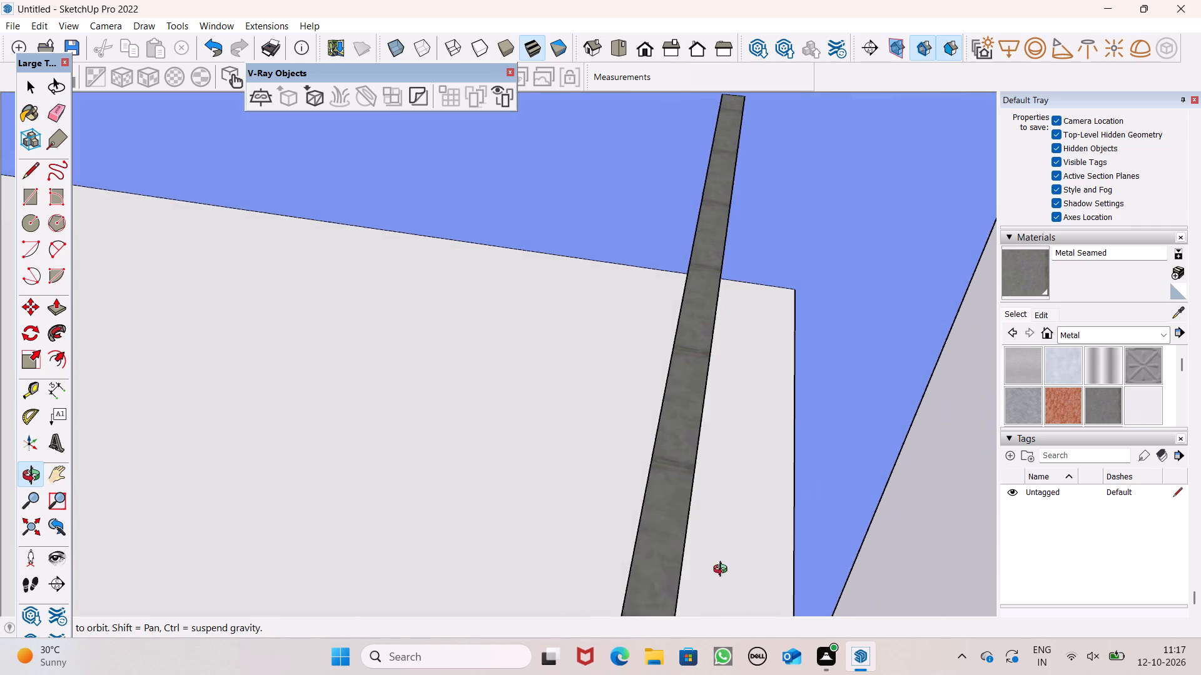
{"action": "middle_click_drag", "start_coordinate": [723, 571], "coordinate": [852, 524]}
{"action": "scroll", "coordinate": [784, 578], "scroll_direction": "up", "scroll_amount": 2}
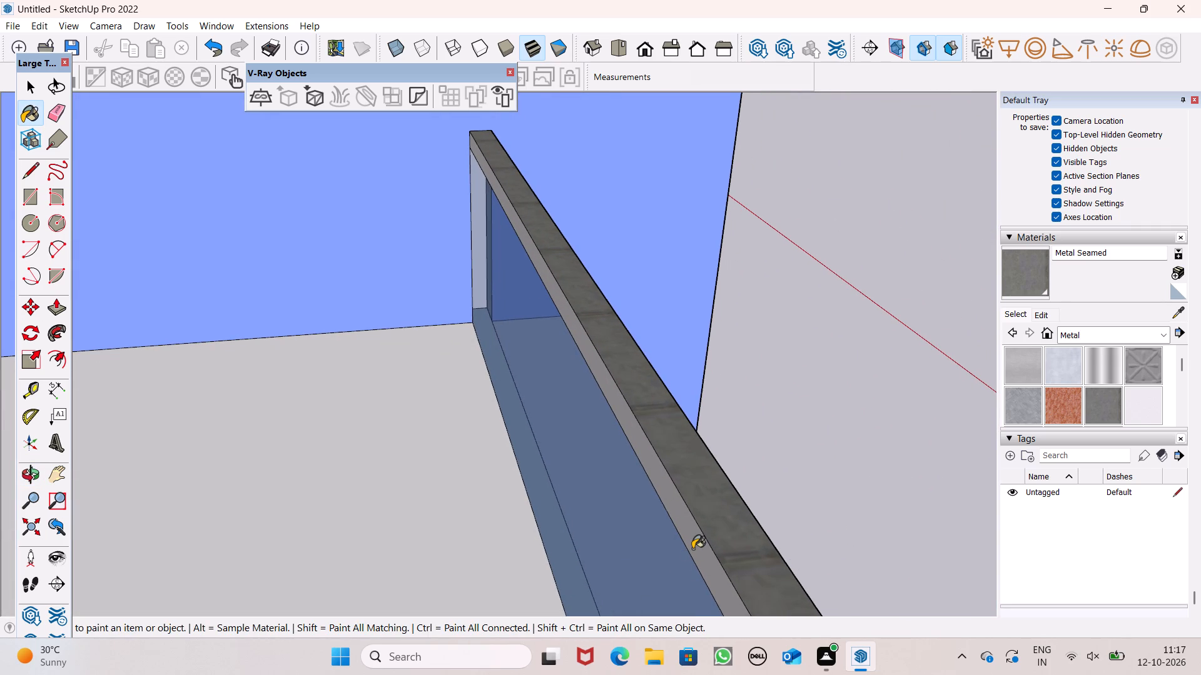
{"action": "left_click", "coordinate": [694, 546]}
Paint the upper and outer faces of the top rail on the third balcony railing from the top with Metal Seamed.
{"action": "middle_click_drag", "start_coordinate": [799, 572], "coordinate": [495, 577]}
{"action": "scroll", "coordinate": [650, 477], "scroll_direction": "down", "scroll_amount": 10}
{"action": "scroll", "coordinate": [804, 431], "scroll_direction": "down", "scroll_amount": 3}
{"action": "scroll", "coordinate": [589, 612], "scroll_direction": "up", "scroll_amount": 2}
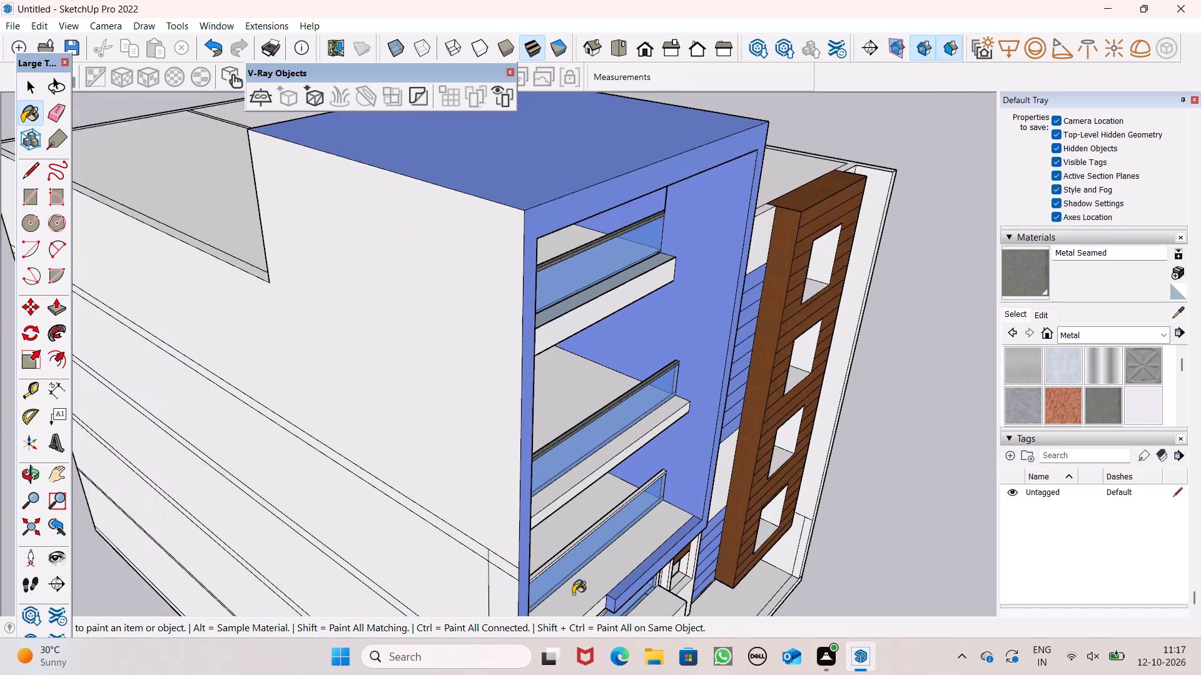
{"action": "scroll", "coordinate": [573, 594], "scroll_direction": "up", "scroll_amount": 5}
{"action": "scroll", "coordinate": [624, 560], "scroll_direction": "up", "scroll_amount": 14}
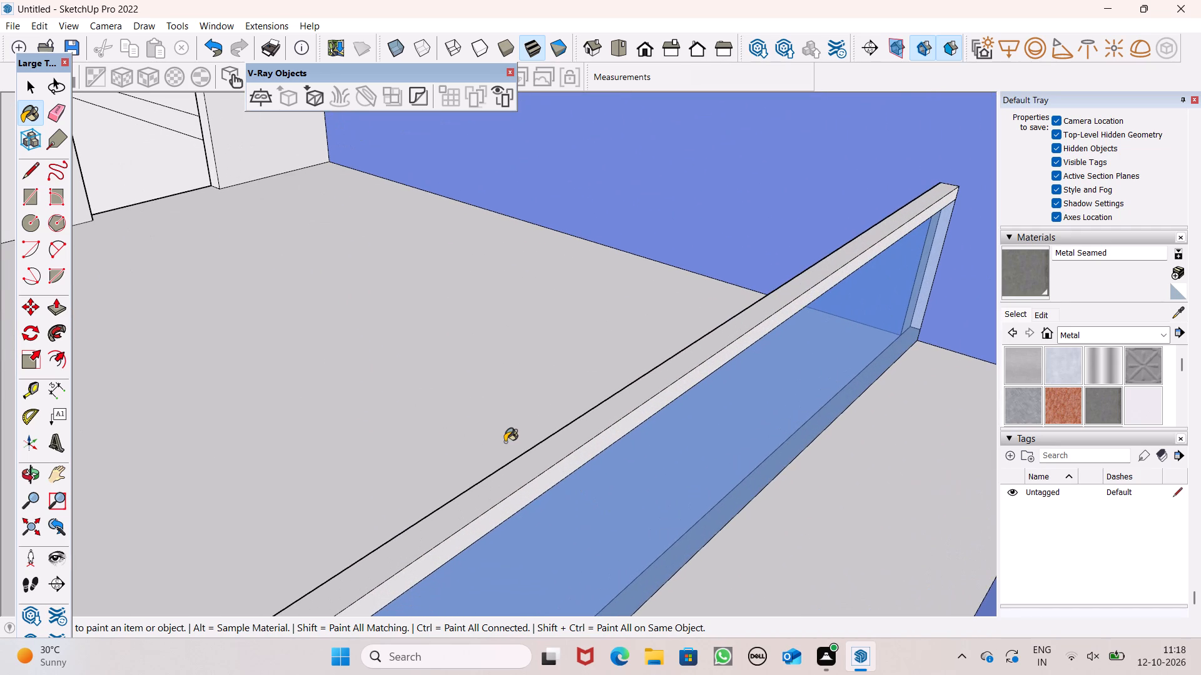
{"action": "left_click", "coordinate": [533, 467]}
{"action": "left_click", "coordinate": [553, 475]}
Paint the inner face of the top rail on the third balcony railing from the top with Metal Seamed.
{"action": "middle_click_drag", "start_coordinate": [574, 492], "coordinate": [685, 556]}
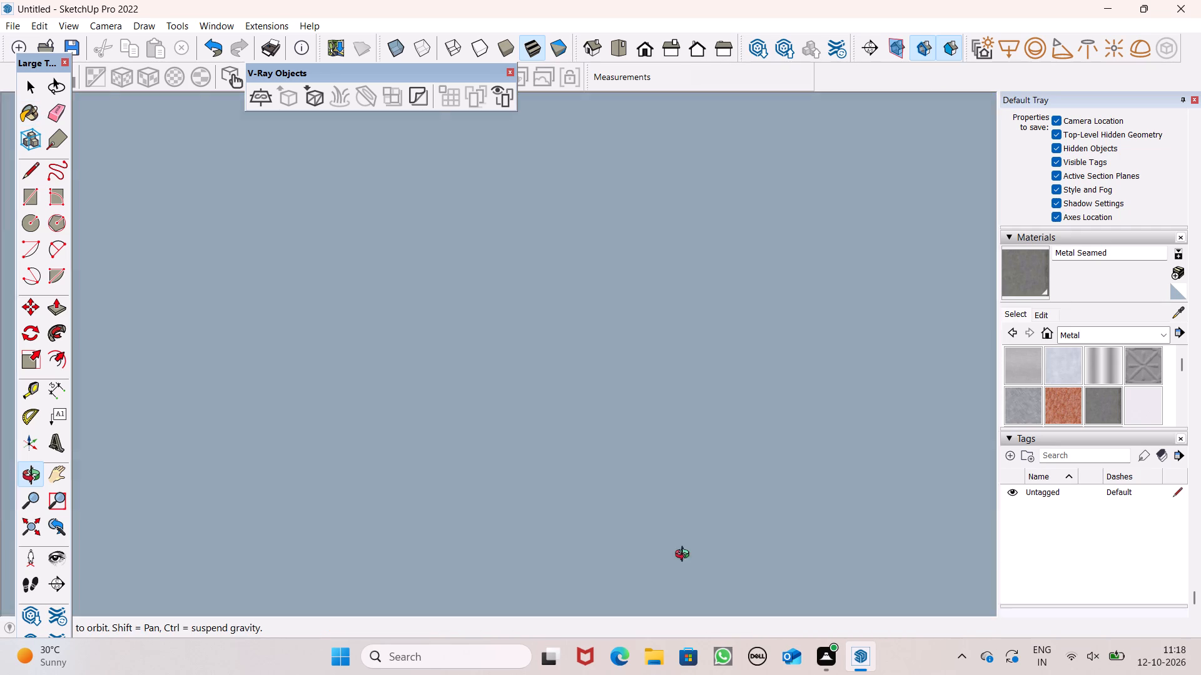
{"action": "middle_click_drag", "start_coordinate": [685, 556], "coordinate": [648, 528]}
{"action": "scroll", "coordinate": [784, 576], "scroll_direction": "up", "scroll_amount": 5}
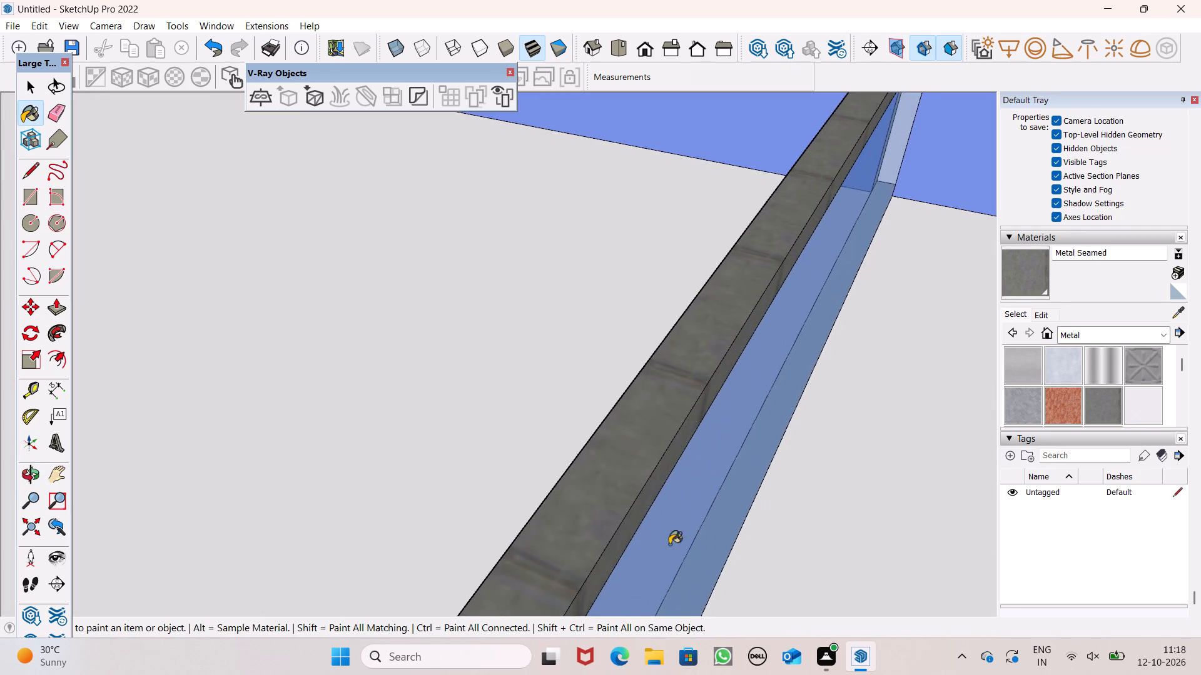
{"action": "middle_click_drag", "start_coordinate": [649, 540], "coordinate": [866, 477]}
{"action": "scroll", "coordinate": [866, 477], "scroll_direction": "up", "scroll_amount": 1}
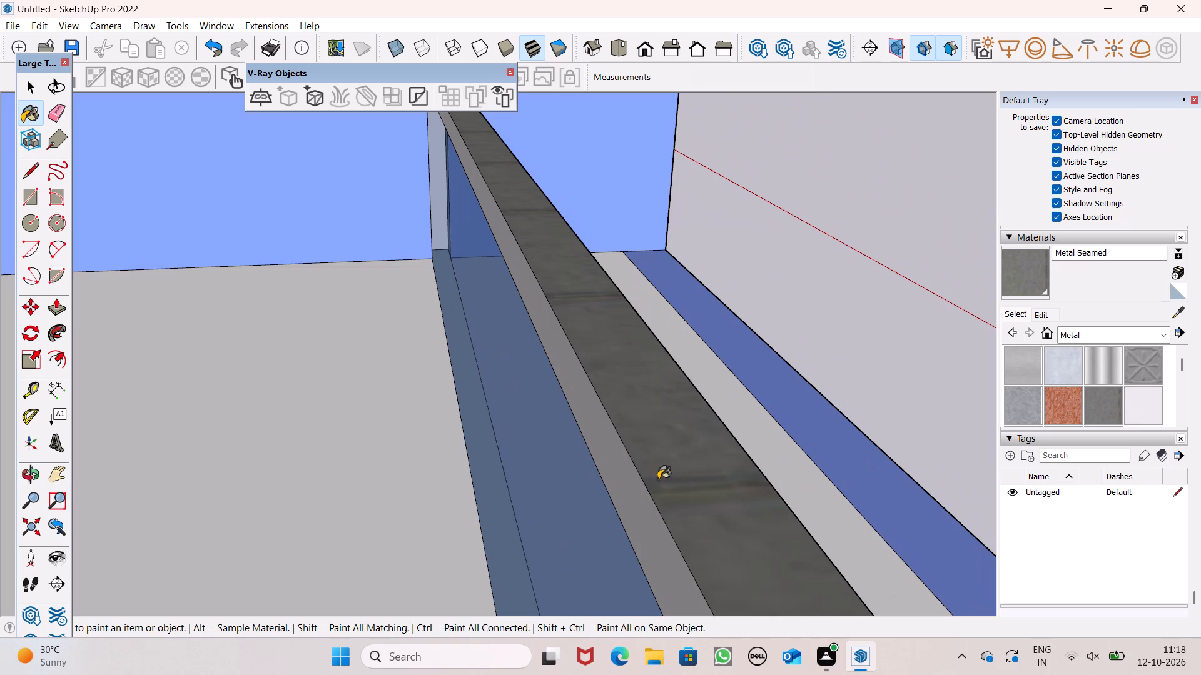
{"action": "left_click", "coordinate": [632, 487]}
Paint the upper and outer faces of the top rail on the fourth balcony railing from the top with Metal Seamed.
{"action": "scroll", "coordinate": [631, 488], "scroll_direction": "down", "scroll_amount": 2}
{"action": "middle_click_drag", "start_coordinate": [840, 527], "coordinate": [527, 517]}
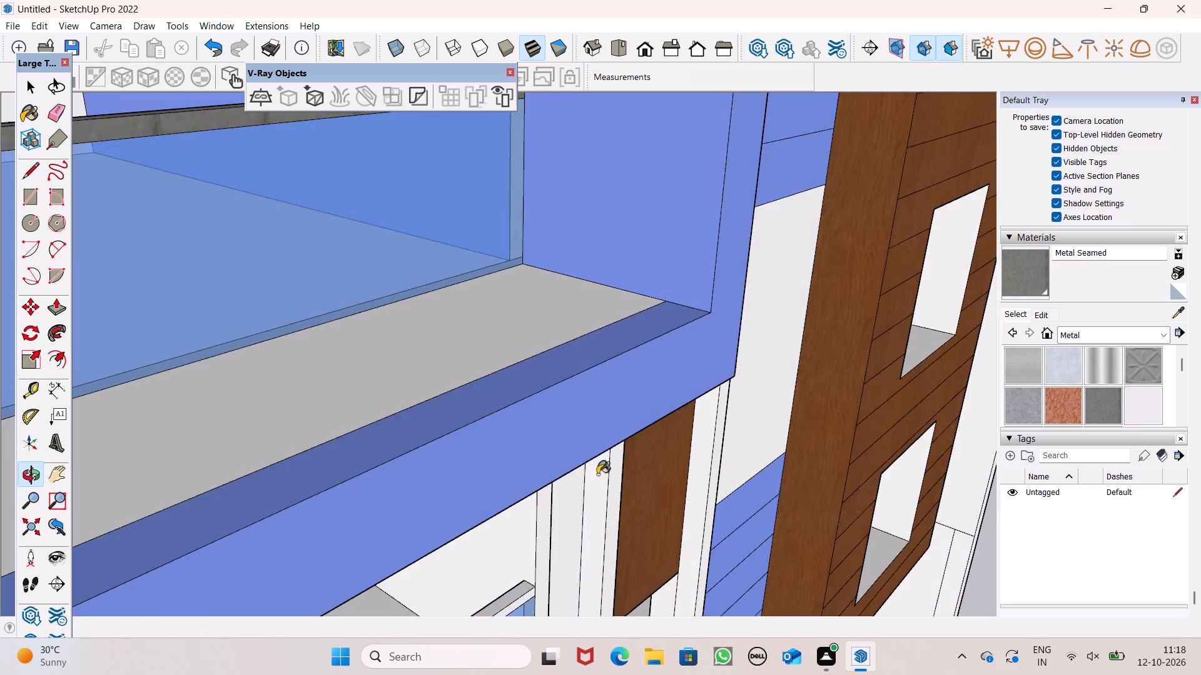
{"action": "scroll", "coordinate": [597, 474], "scroll_direction": "down", "scroll_amount": 10}
{"action": "scroll", "coordinate": [521, 619], "scroll_direction": "up", "scroll_amount": 7}
{"action": "scroll", "coordinate": [548, 524], "scroll_direction": "up", "scroll_amount": 4}
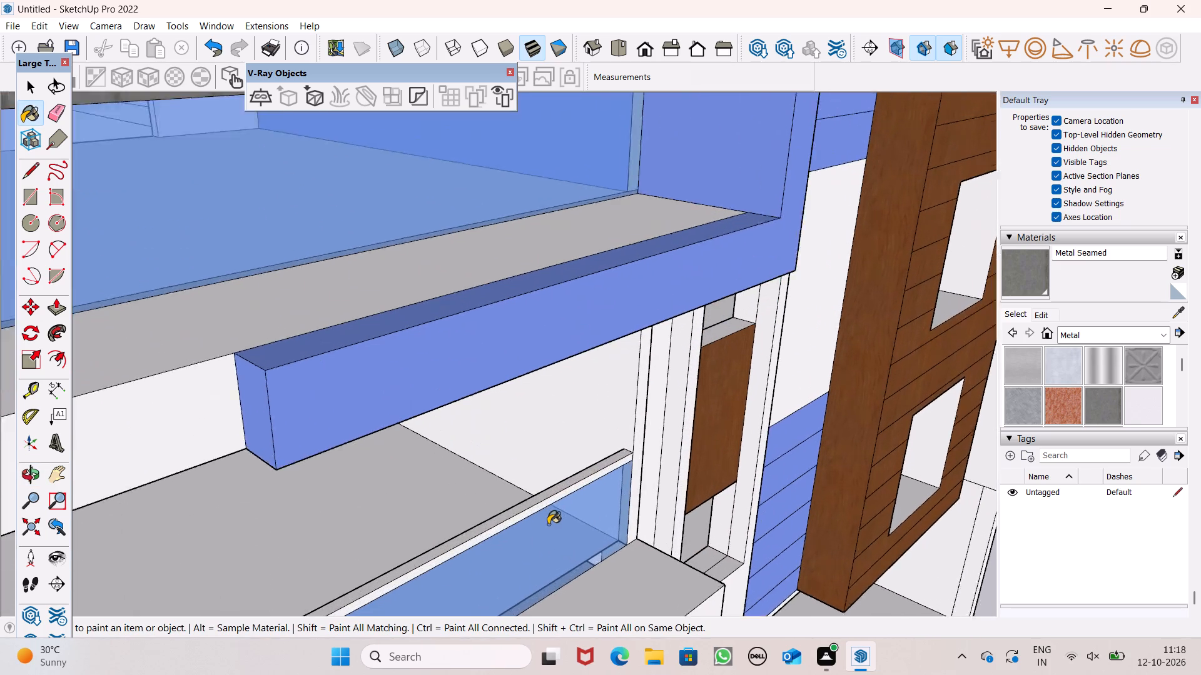
{"action": "scroll", "coordinate": [548, 524], "scroll_direction": "up", "scroll_amount": 11}
{"action": "left_click", "coordinate": [484, 503]}
{"action": "left_click", "coordinate": [502, 526]}
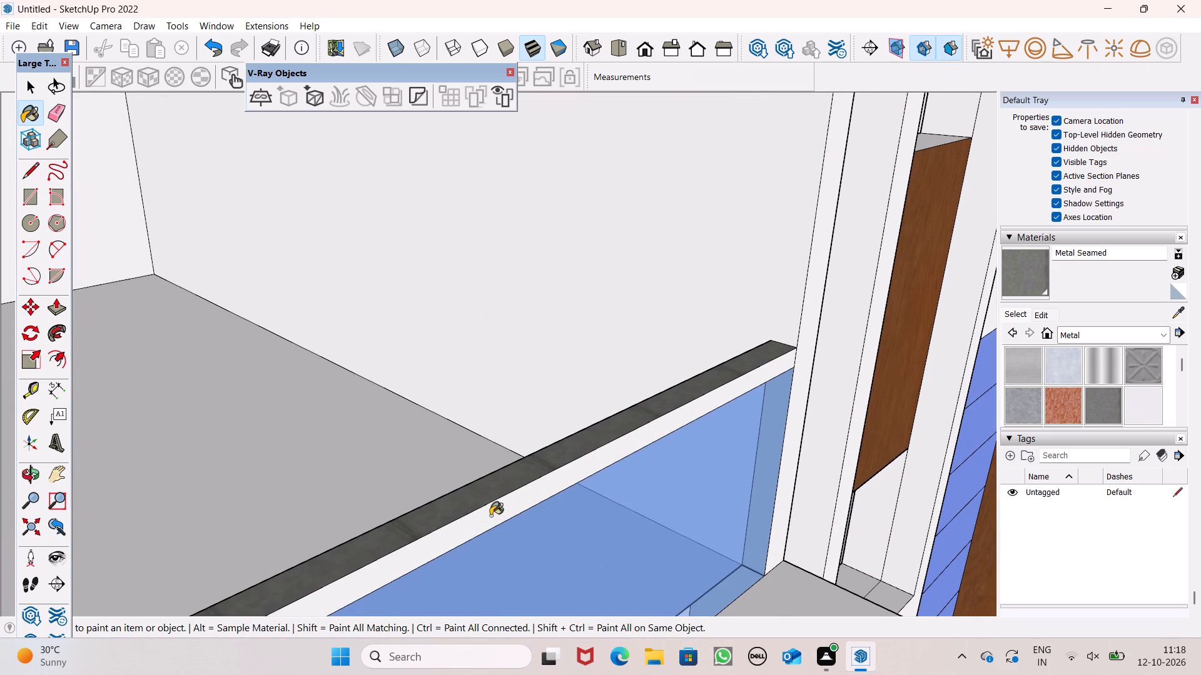
{"action": "left_click", "coordinate": [490, 516]}
Paint the inner face of the top rail on the fourth balcony railing from the top with Metal Seamed.
{"action": "middle_click_drag", "start_coordinate": [540, 567], "coordinate": [846, 546]}
{"action": "scroll", "coordinate": [878, 477], "scroll_direction": "up", "scroll_amount": 1}
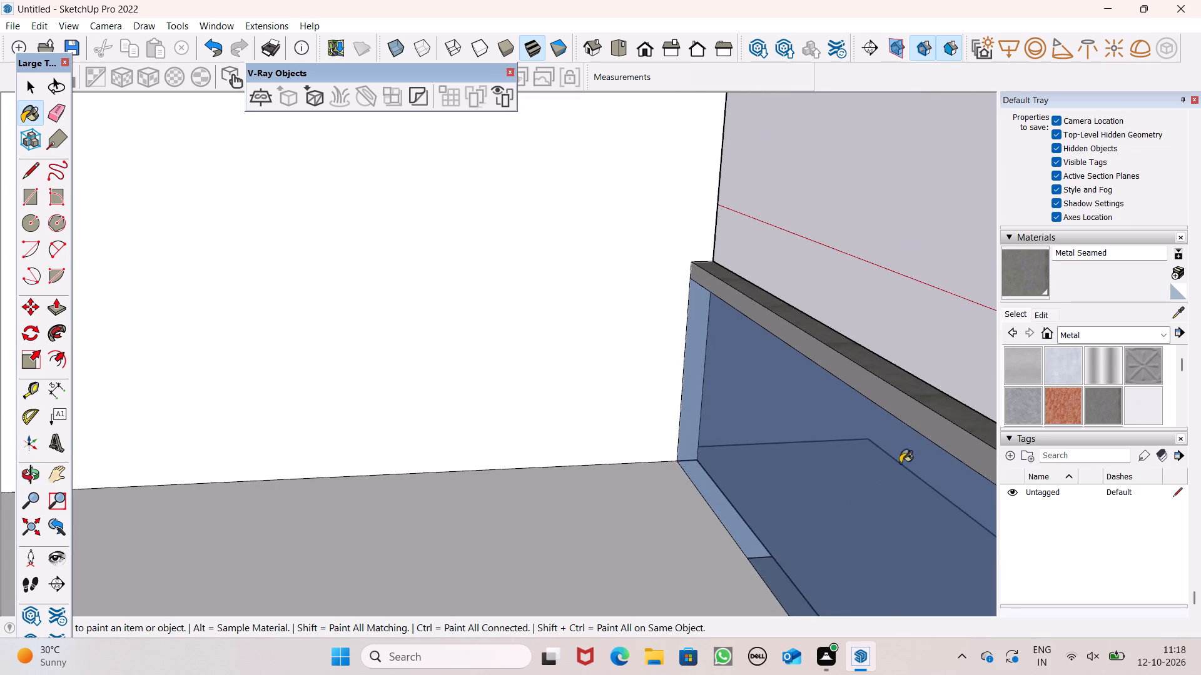
{"action": "scroll", "coordinate": [900, 463], "scroll_direction": "up", "scroll_amount": 1}
{"action": "left_click", "coordinate": [948, 430]}
Paint the upper and outer faces of the top rail on the lowest balcony railing, inside the white frame, with Metal Seamed.
{"action": "scroll", "coordinate": [731, 395], "scroll_direction": "down", "scroll_amount": 5}
{"action": "middle_click_drag", "start_coordinate": [754, 437], "coordinate": [418, 476]}
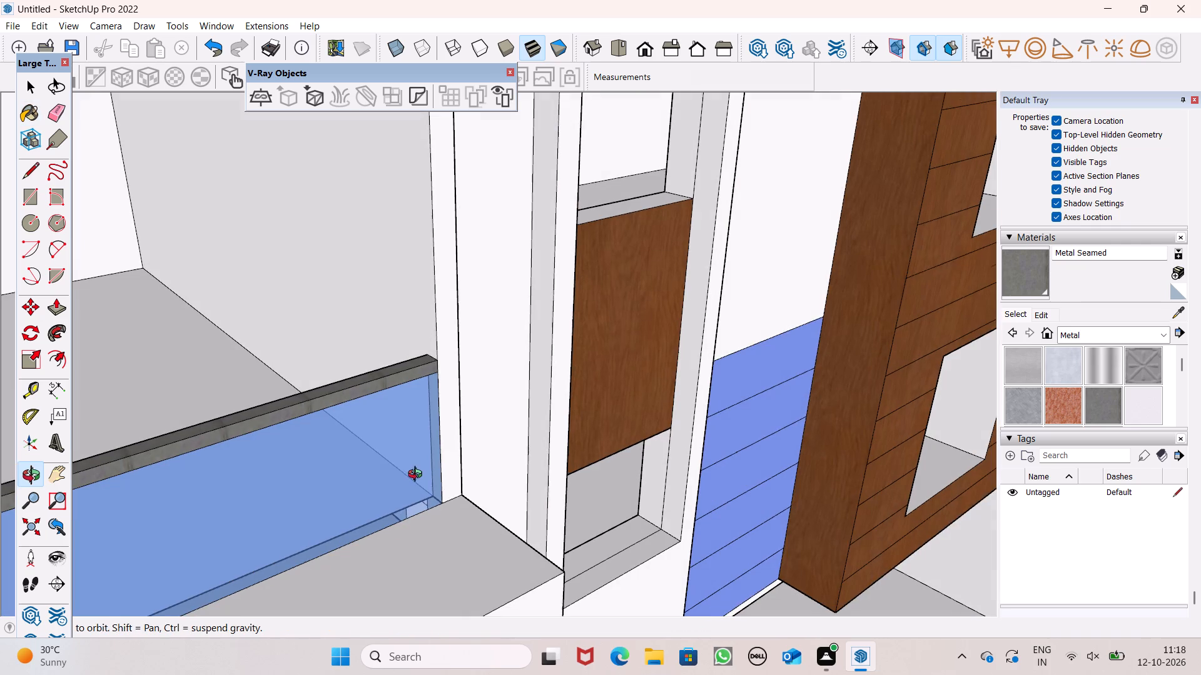
{"action": "middle_click_drag", "start_coordinate": [418, 476], "coordinate": [417, 476]}
{"action": "scroll", "coordinate": [624, 232], "scroll_direction": "down", "scroll_amount": 10}
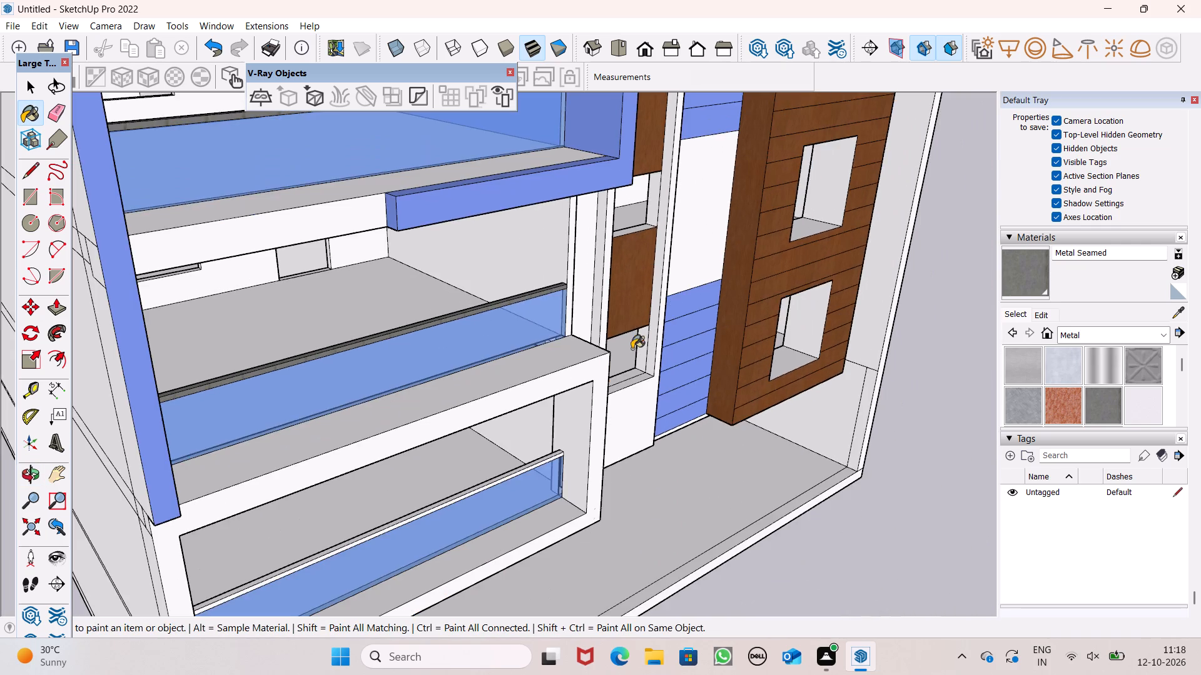
{"action": "scroll", "coordinate": [616, 301], "scroll_direction": "down", "scroll_amount": 4}
{"action": "scroll", "coordinate": [482, 456], "scroll_direction": "up", "scroll_amount": 7}
{"action": "scroll", "coordinate": [358, 476], "scroll_direction": "up", "scroll_amount": 8}
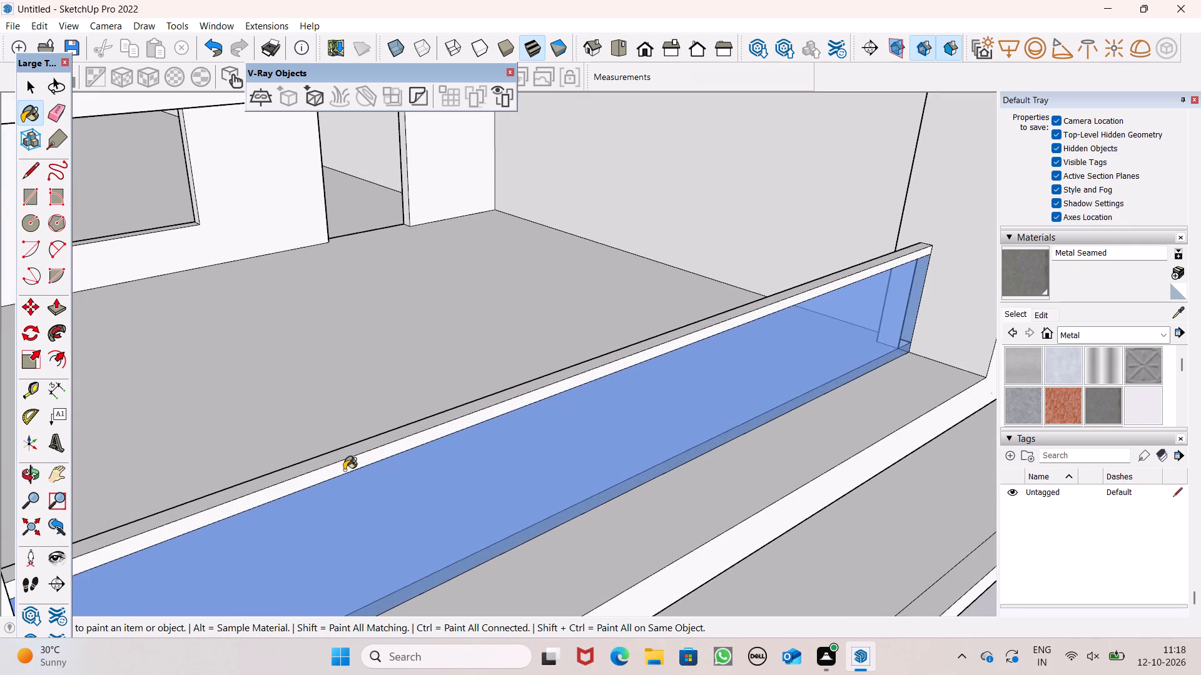
{"action": "scroll", "coordinate": [344, 470], "scroll_direction": "up", "scroll_amount": 6}
{"action": "left_click", "coordinate": [333, 446]}
{"action": "left_click", "coordinate": [352, 463]}
Paint the inner face of the top rail on the lowest balcony railing with Metal Seamed.
{"action": "middle_click_drag", "start_coordinate": [565, 488], "coordinate": [829, 532]}
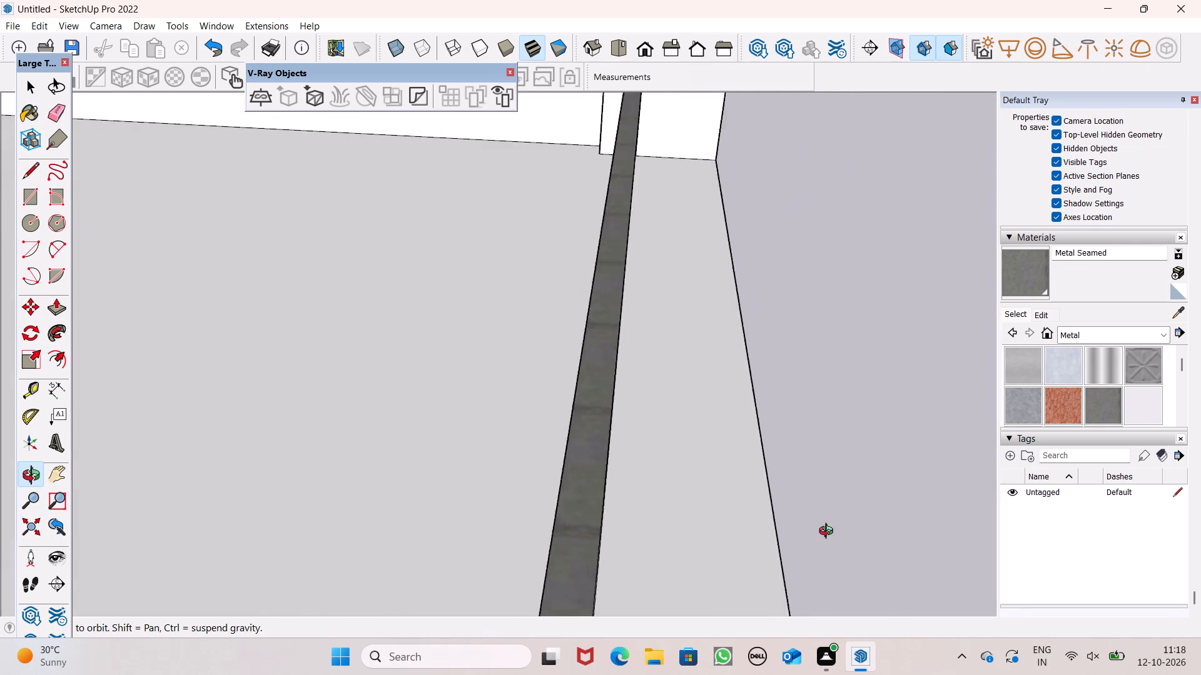
{"action": "middle_click_drag", "start_coordinate": [829, 532], "coordinate": [688, 511]}
{"action": "scroll", "coordinate": [684, 505], "scroll_direction": "up", "scroll_amount": 1}
{"action": "scroll", "coordinate": [441, 391], "scroll_direction": "up", "scroll_amount": 2}
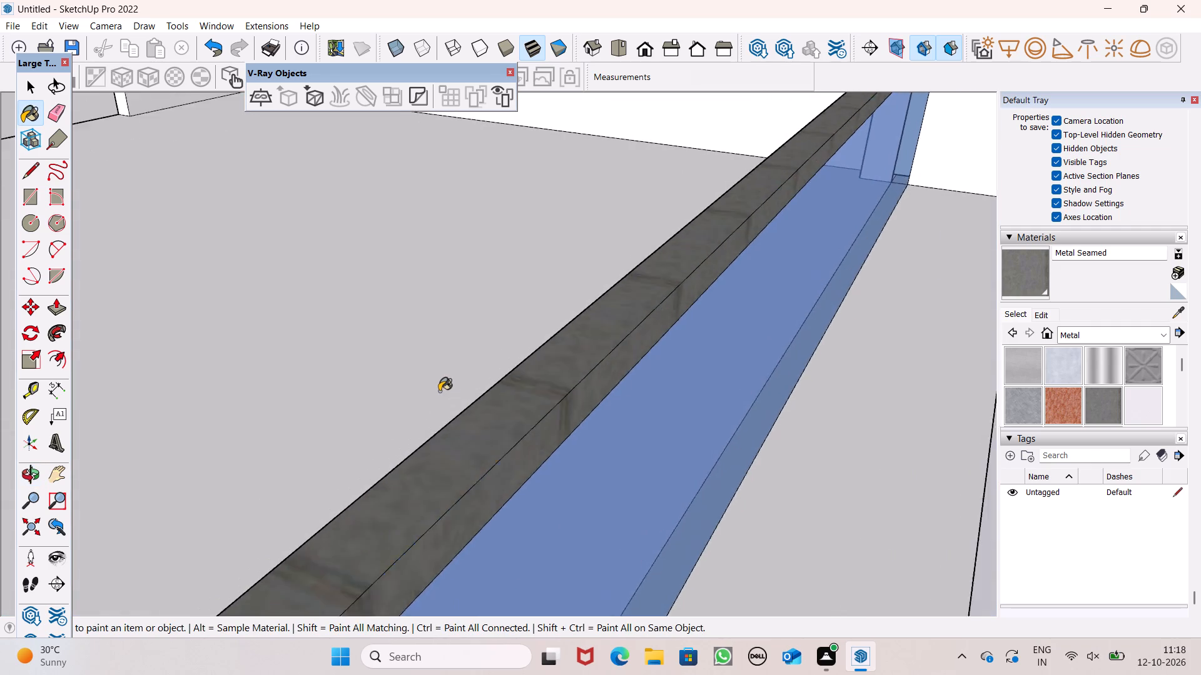
{"action": "scroll", "coordinate": [439, 391], "scroll_direction": "up", "scroll_amount": 4}
{"action": "middle_click_drag", "start_coordinate": [670, 496], "coordinate": [834, 480]}
{"action": "scroll", "coordinate": [806, 471], "scroll_direction": "up", "scroll_amount": 1}
{"action": "scroll", "coordinate": [682, 452], "scroll_direction": "down", "scroll_amount": 4}
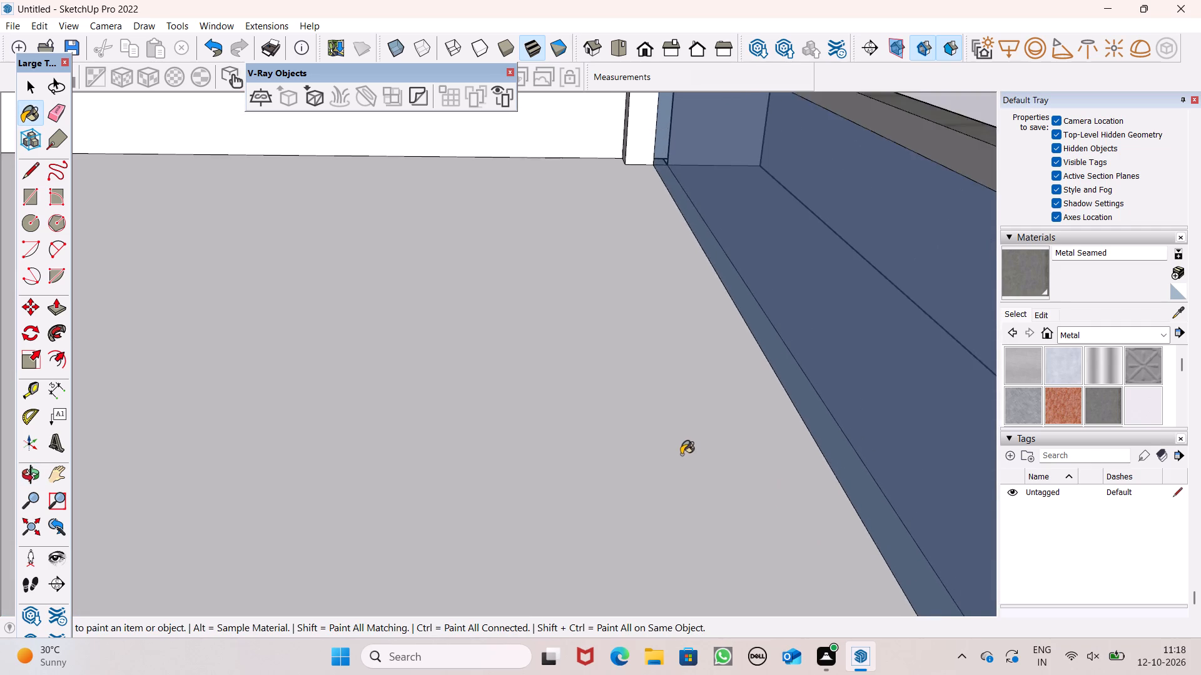
{"action": "scroll", "coordinate": [681, 454], "scroll_direction": "down", "scroll_amount": 2}
{"action": "left_click", "coordinate": [945, 197]}
Return to the front view and examine the whole facade, including the lower balconies and their painted railings.
{"action": "scroll", "coordinate": [739, 196], "scroll_direction": "down", "scroll_amount": 5}
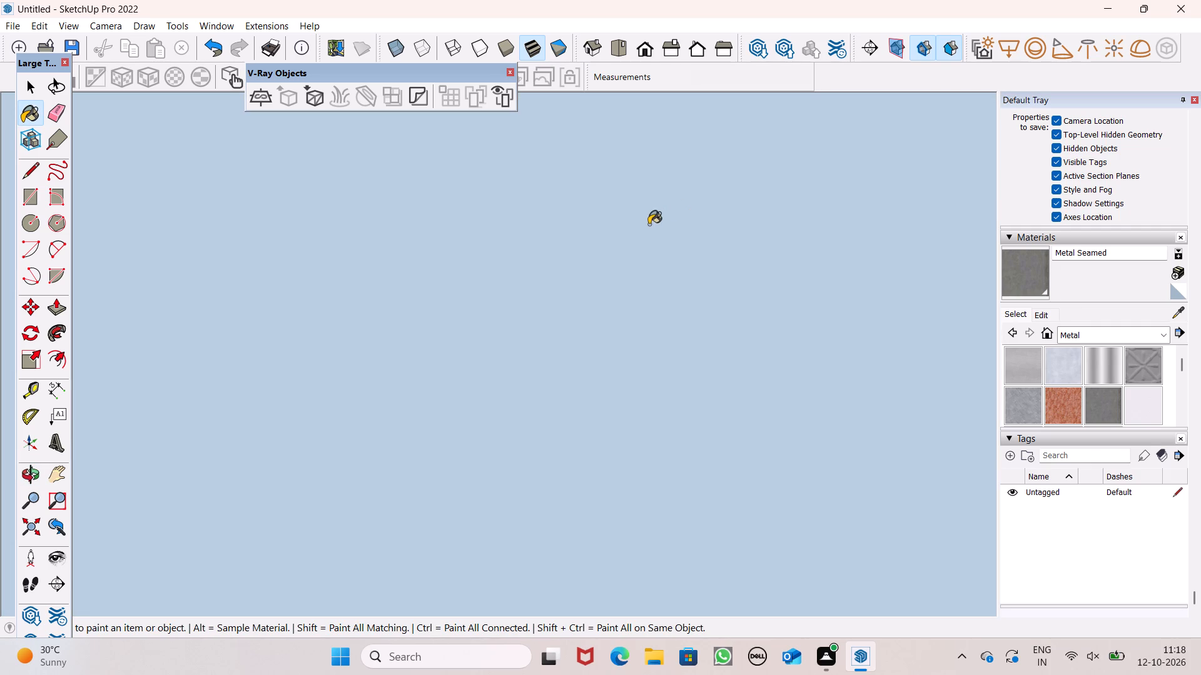
{"action": "scroll", "coordinate": [621, 252], "scroll_direction": "down", "scroll_amount": 10}
{"action": "scroll", "coordinate": [606, 291], "scroll_direction": "down", "scroll_amount": 11}
{"action": "key", "text": "space"}
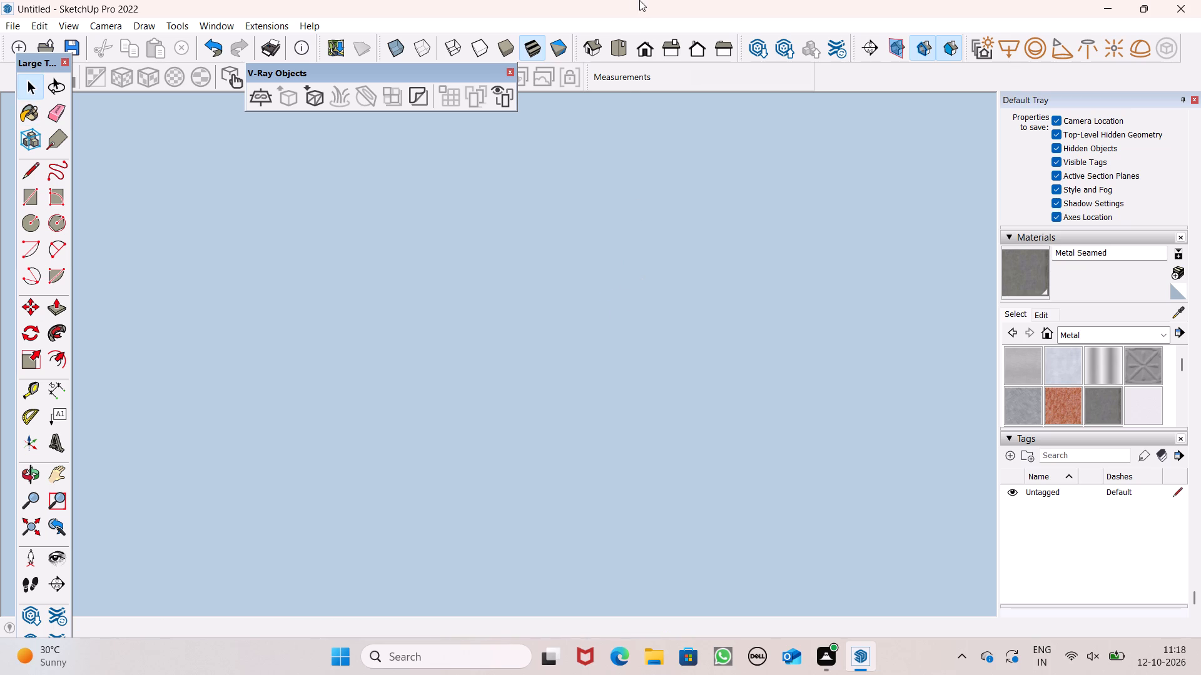
{"action": "left_click", "coordinate": [646, 56]}
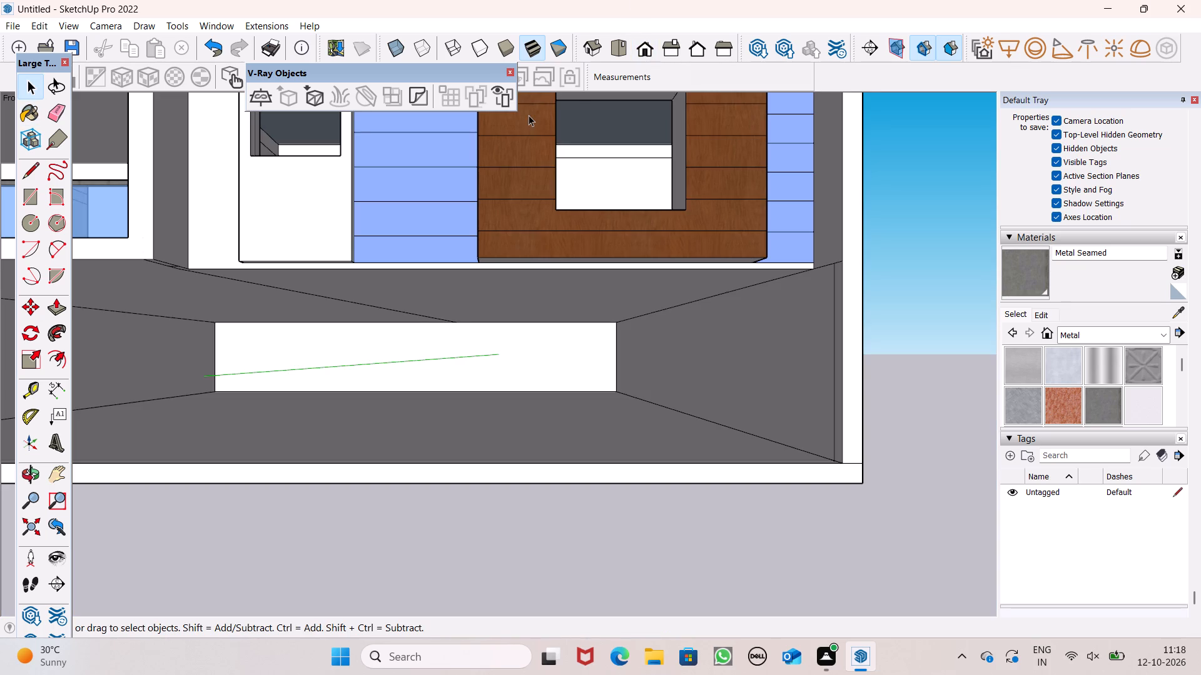
{"action": "scroll", "coordinate": [532, 119], "scroll_direction": "down", "scroll_amount": 6}
{"action": "scroll", "coordinate": [644, 257], "scroll_direction": "down", "scroll_amount": 7}
{"action": "scroll", "coordinate": [685, 295], "scroll_direction": "down", "scroll_amount": 6}
{"action": "middle_click_drag", "start_coordinate": [676, 322], "coordinate": [708, 417]}
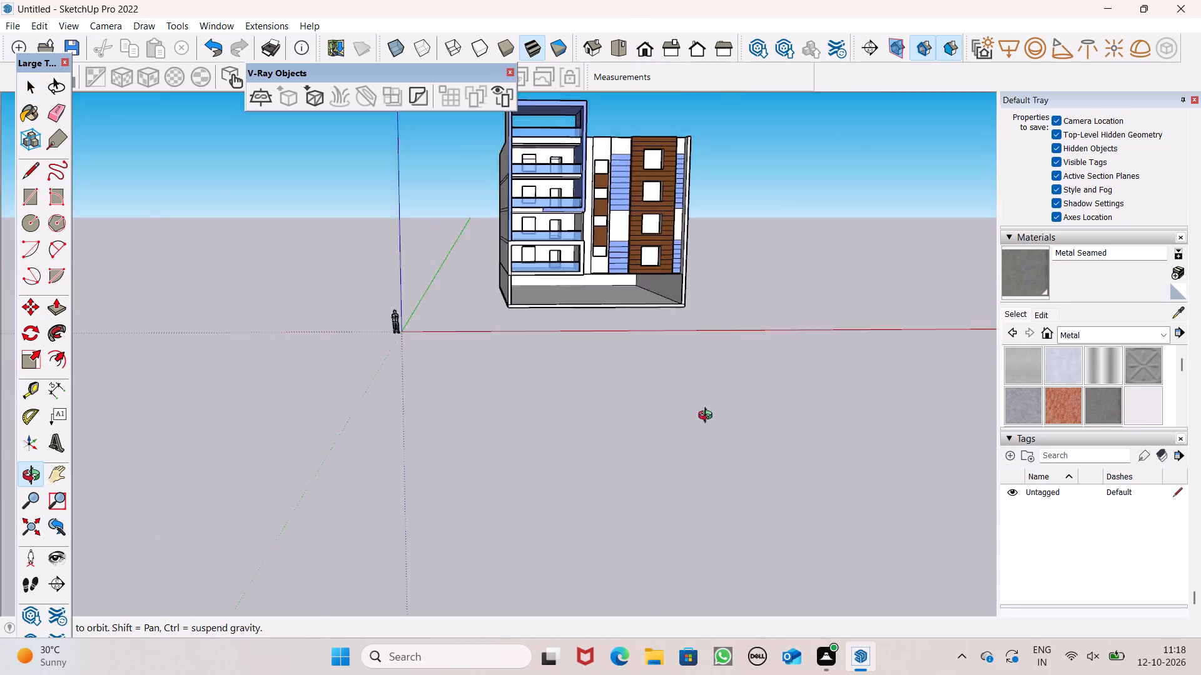
{"action": "middle_click_drag", "start_coordinate": [708, 417], "coordinate": [727, 456]}
{"action": "scroll", "coordinate": [653, 276], "scroll_direction": "up", "scroll_amount": 7}
{"action": "scroll", "coordinate": [660, 299], "scroll_direction": "down", "scroll_amount": 4}
{"action": "scroll", "coordinate": [454, 277], "scroll_direction": "up", "scroll_amount": 8}
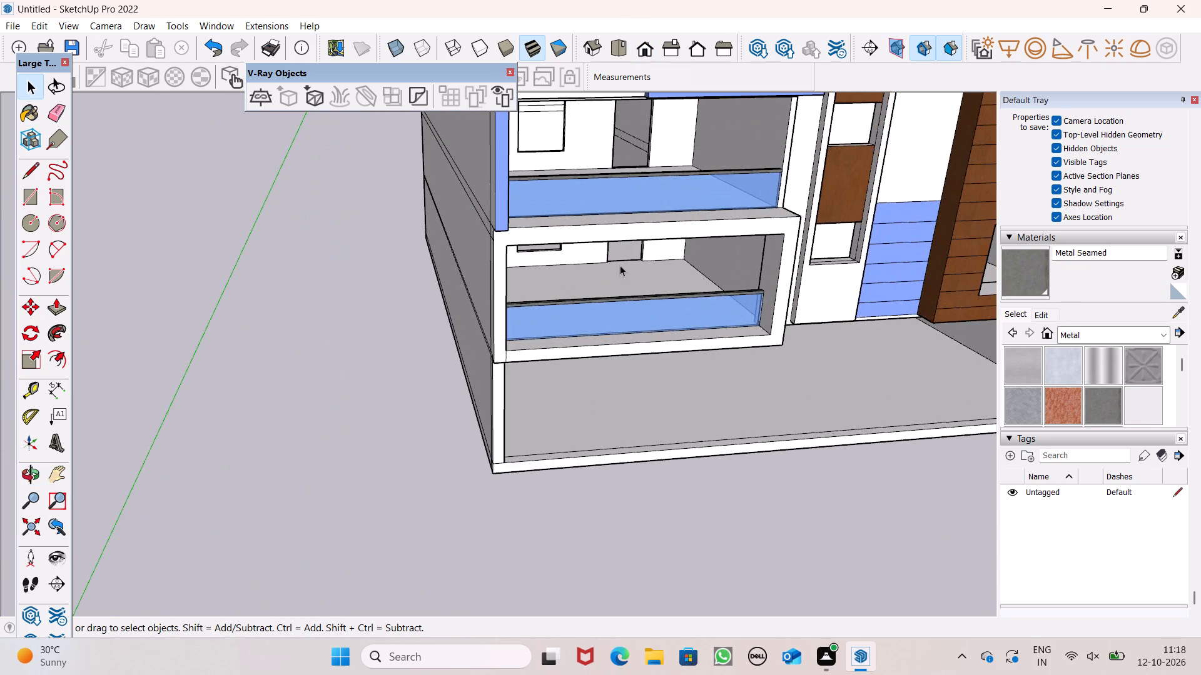
{"action": "scroll", "coordinate": [728, 255], "scroll_direction": "up", "scroll_amount": 6}
{"action": "scroll", "coordinate": [727, 256], "scroll_direction": "down", "scroll_amount": 9}
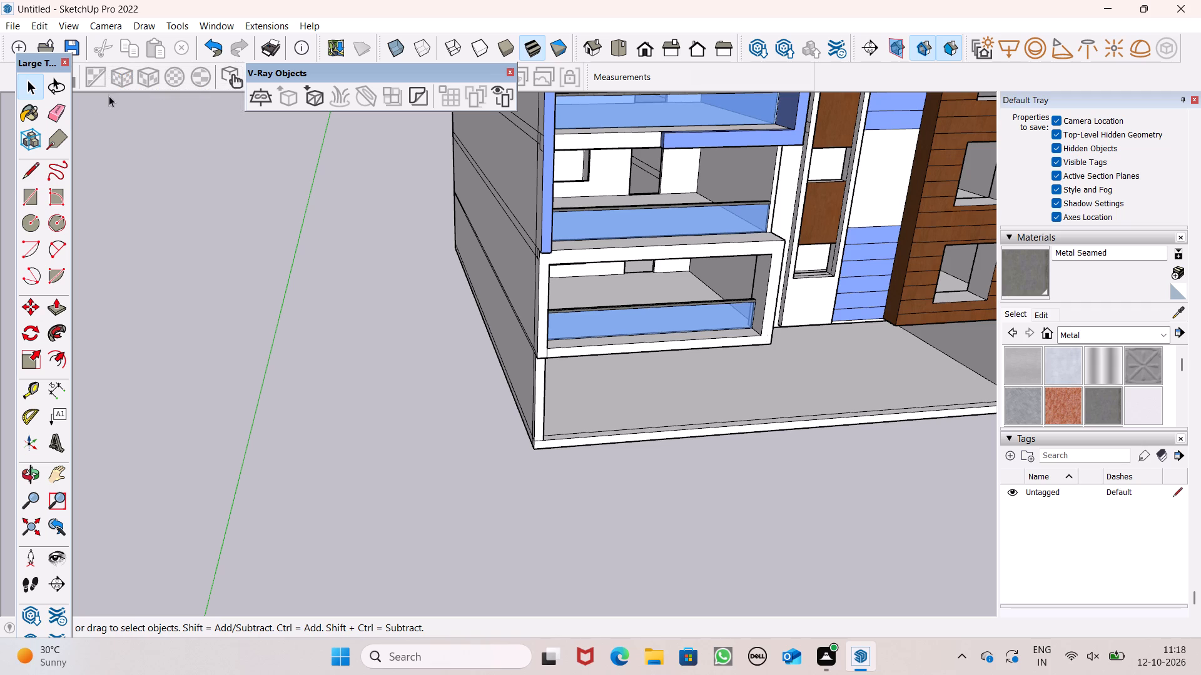
{"action": "scroll", "coordinate": [171, 294], "scroll_direction": "down", "scroll_amount": 4}
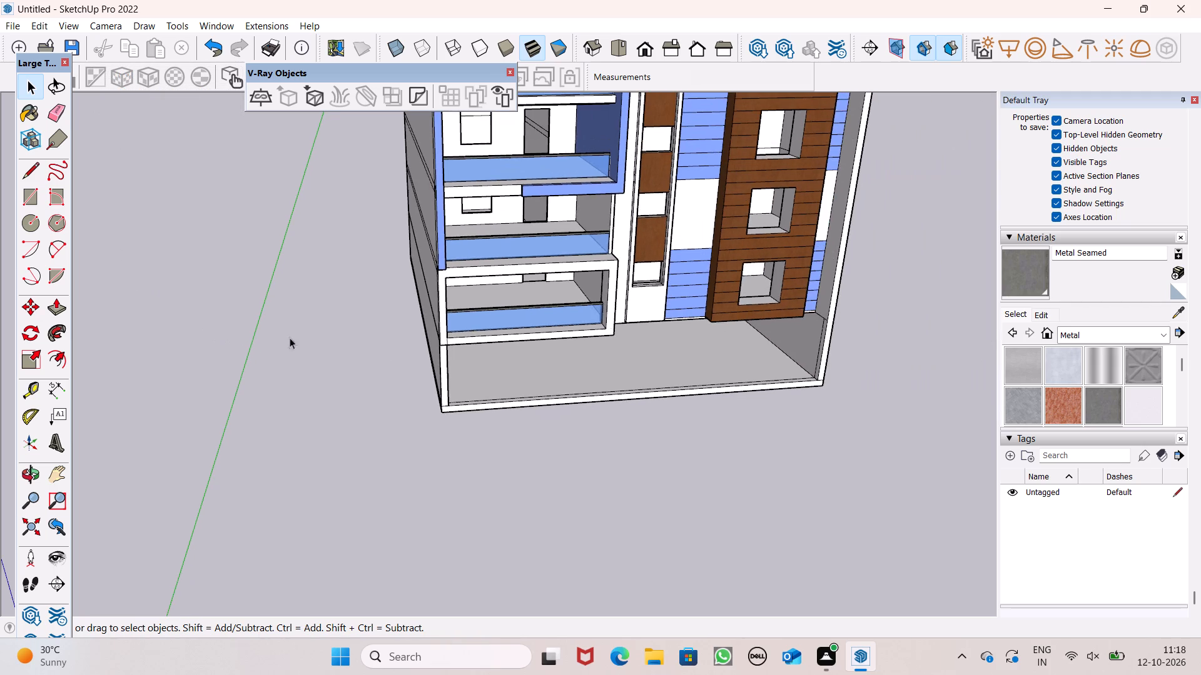
{"action": "scroll", "coordinate": [405, 326], "scroll_direction": "down", "scroll_amount": 6}
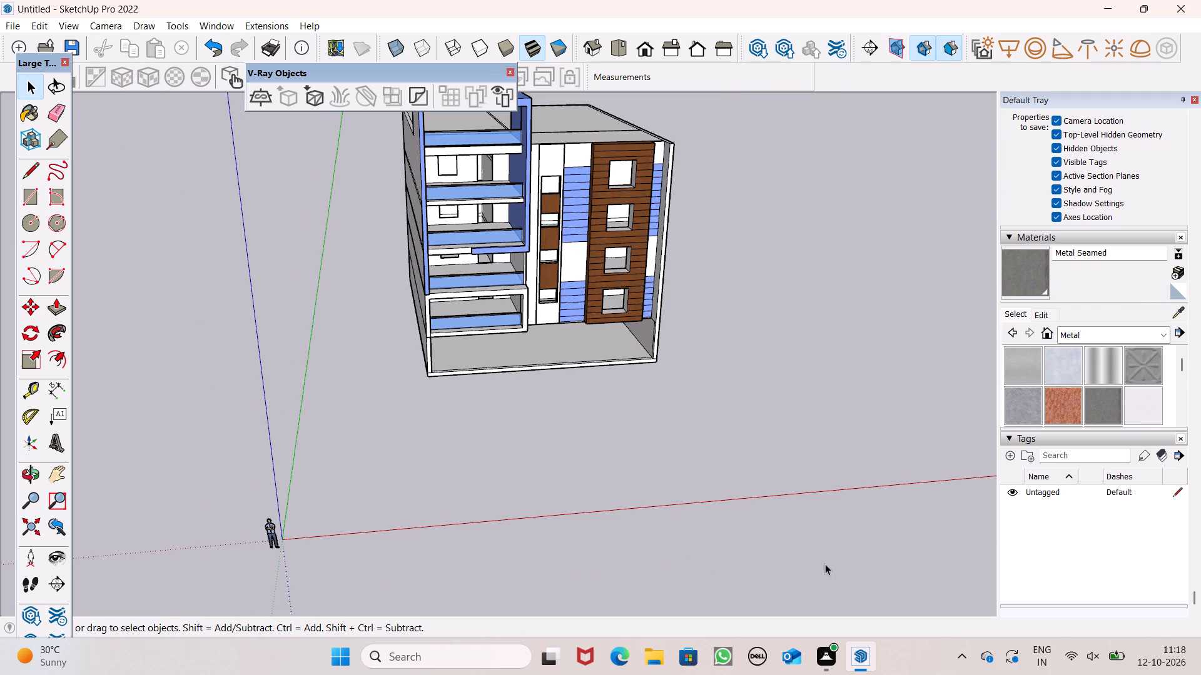
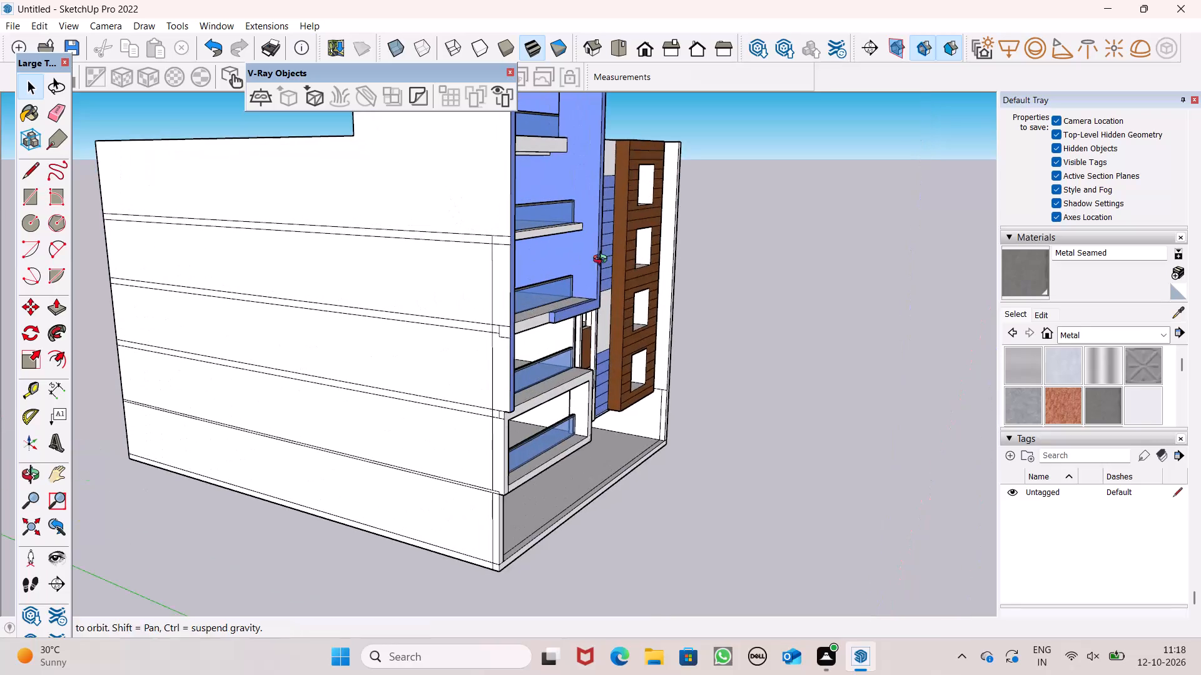
Erase the horizontal floor-slab lines running across the blank side wall next to the balconies, above the base band.
{"action": "middle_click_drag", "start_coordinate": [603, 261], "coordinate": [615, 237]}
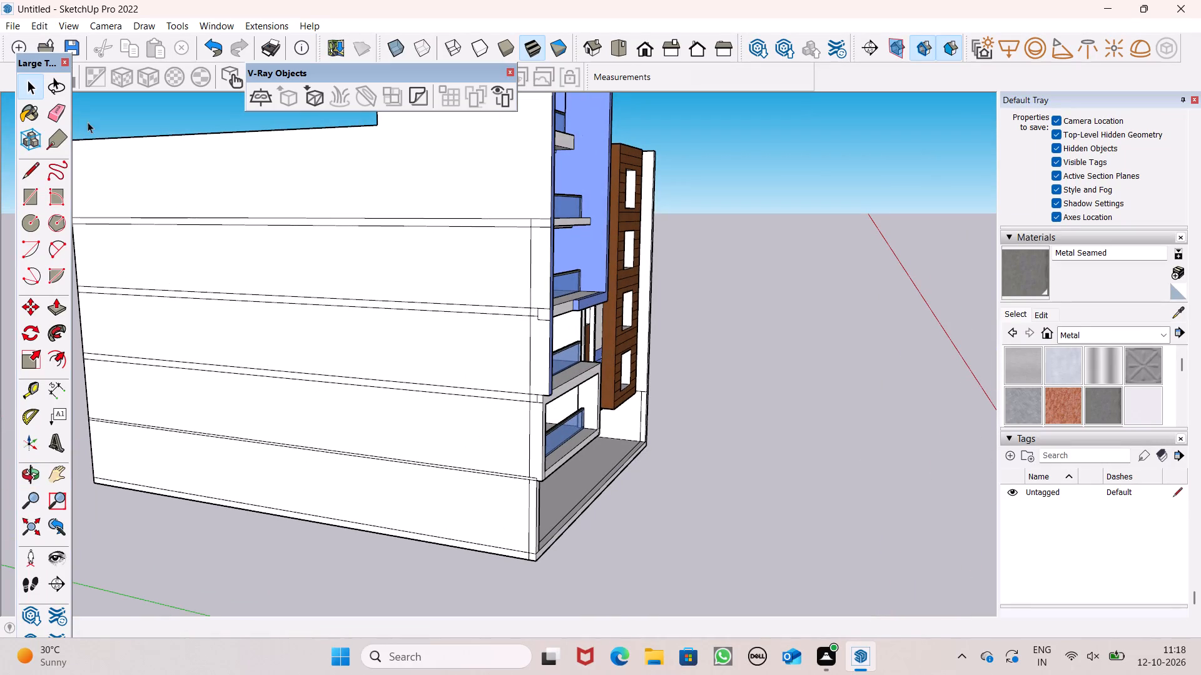
{"action": "left_click", "coordinate": [49, 116]}
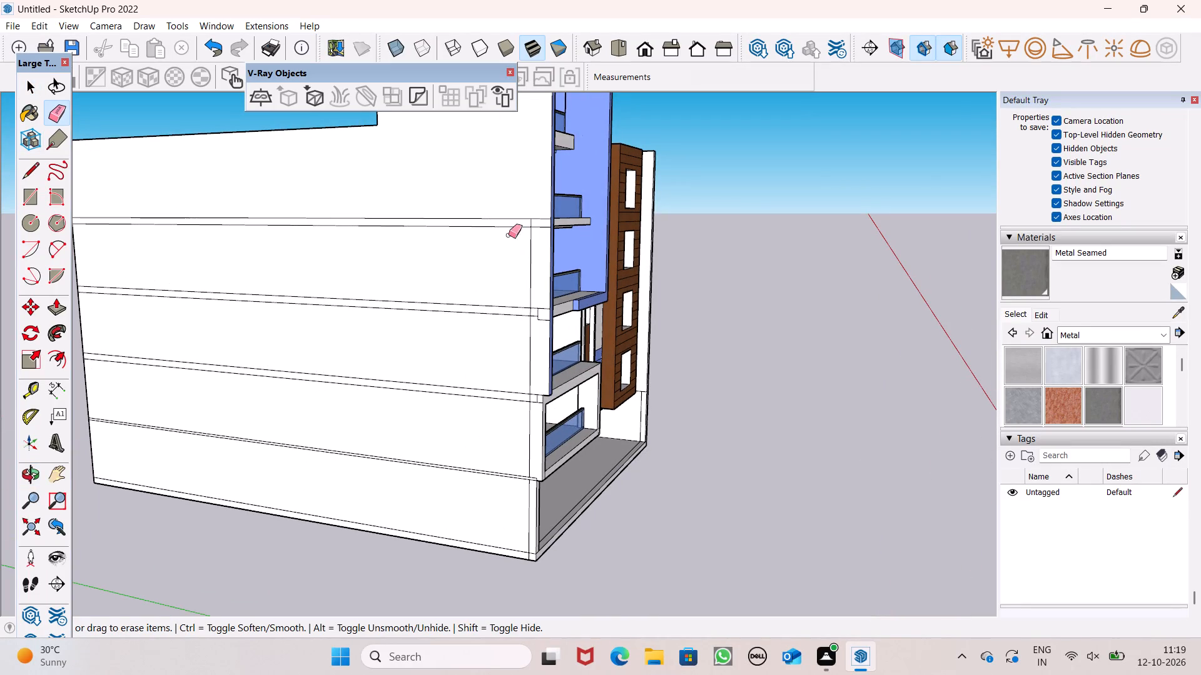
{"action": "left_click_drag", "start_coordinate": [494, 209], "coordinate": [388, 451]}
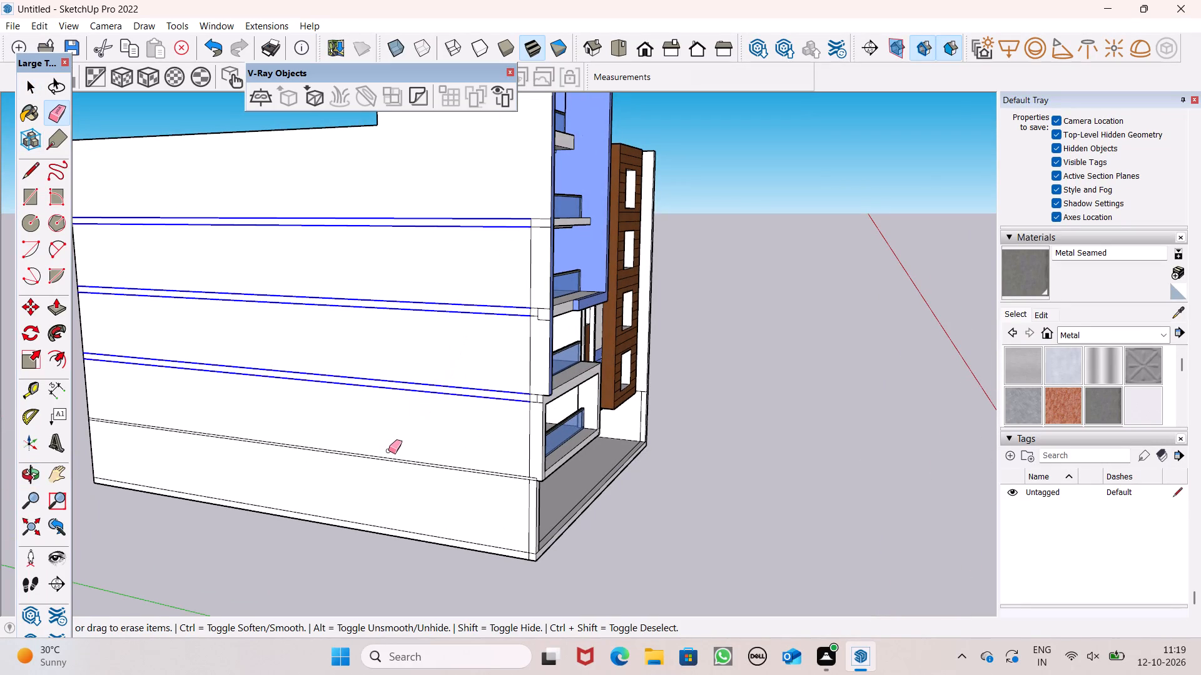
{"action": "left_click_drag", "start_coordinate": [388, 451], "coordinate": [372, 464]}
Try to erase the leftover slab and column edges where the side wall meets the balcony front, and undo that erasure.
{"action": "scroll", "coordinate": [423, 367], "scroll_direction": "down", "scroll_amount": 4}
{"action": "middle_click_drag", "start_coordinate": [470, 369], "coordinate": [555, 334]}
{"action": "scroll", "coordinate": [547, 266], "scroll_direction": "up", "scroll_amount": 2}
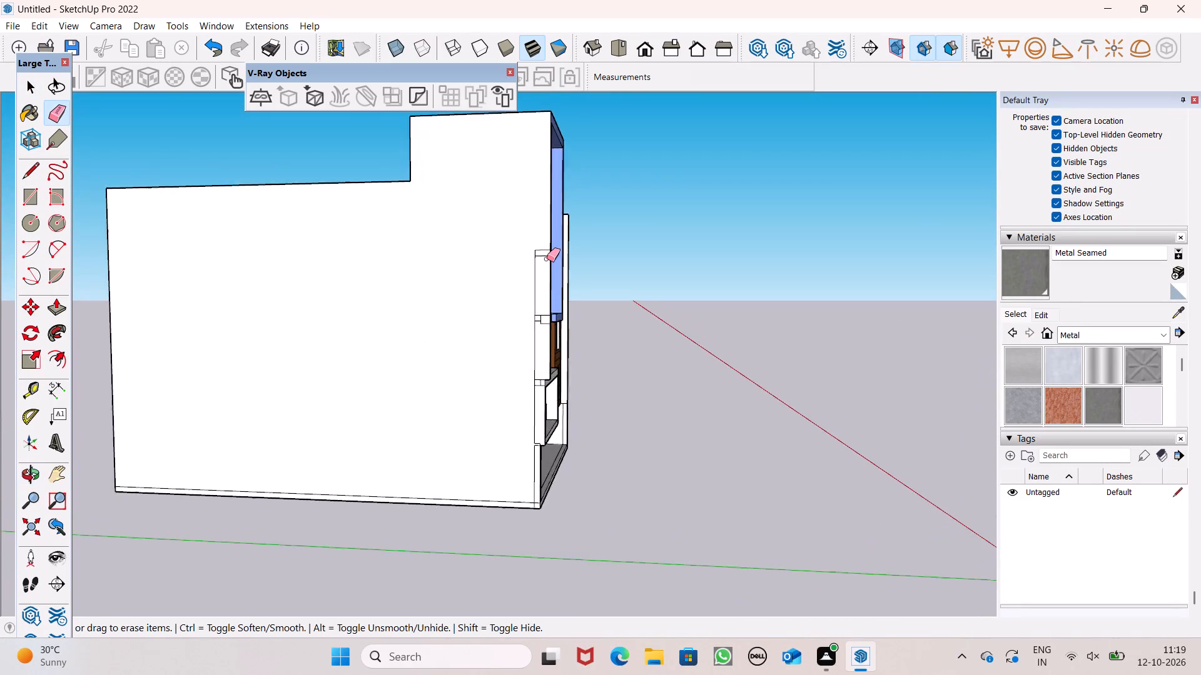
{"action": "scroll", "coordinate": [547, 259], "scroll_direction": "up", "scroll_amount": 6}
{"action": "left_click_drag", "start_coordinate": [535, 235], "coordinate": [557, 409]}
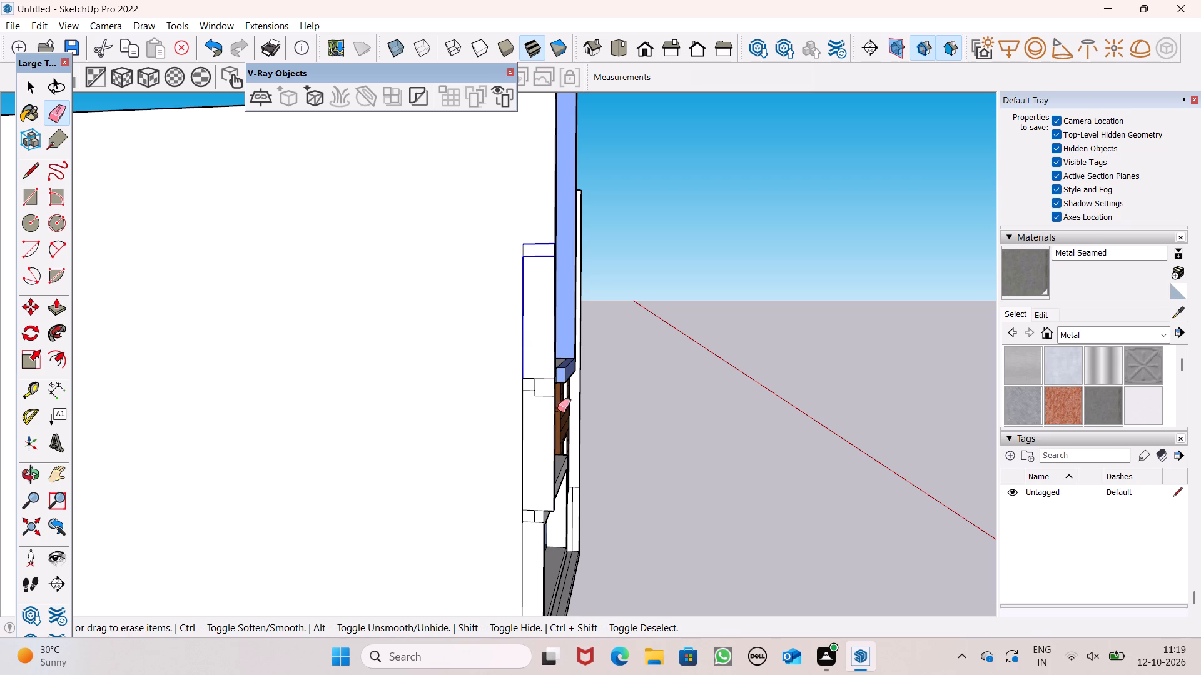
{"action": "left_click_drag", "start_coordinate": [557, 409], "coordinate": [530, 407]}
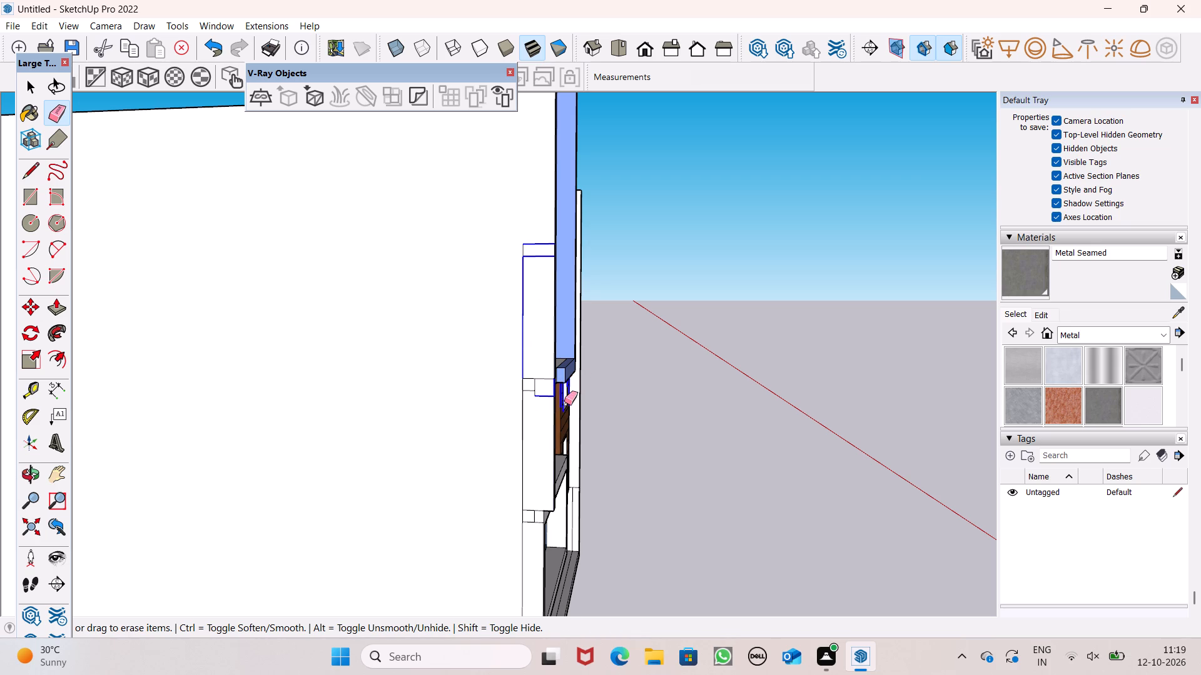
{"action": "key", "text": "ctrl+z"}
Erase the leftover slab and column edges at the side wall's front corner, from the upper balconies down to the lowest balcony.
{"action": "middle_click_drag", "start_coordinate": [671, 431], "coordinate": [524, 480]}
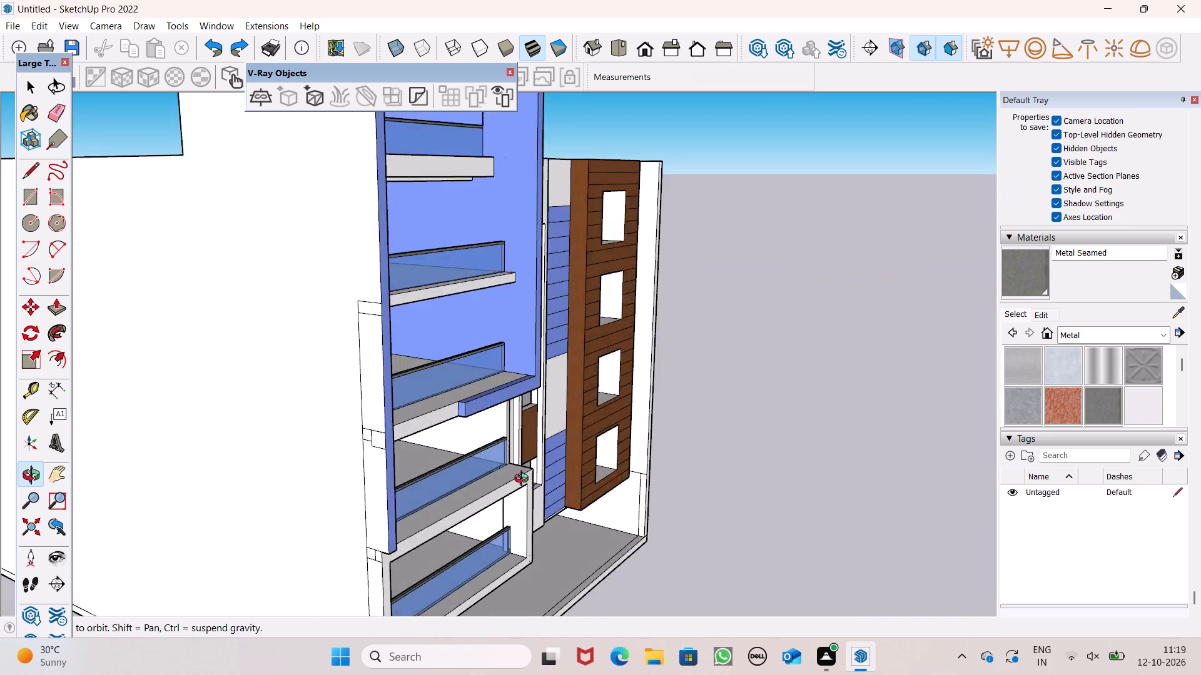
{"action": "middle_click_drag", "start_coordinate": [524, 480], "coordinate": [612, 417]}
{"action": "scroll", "coordinate": [612, 416], "scroll_direction": "up", "scroll_amount": 1}
{"action": "scroll", "coordinate": [480, 313], "scroll_direction": "up", "scroll_amount": 1}
{"action": "left_click_drag", "start_coordinate": [437, 359], "coordinate": [430, 375]}
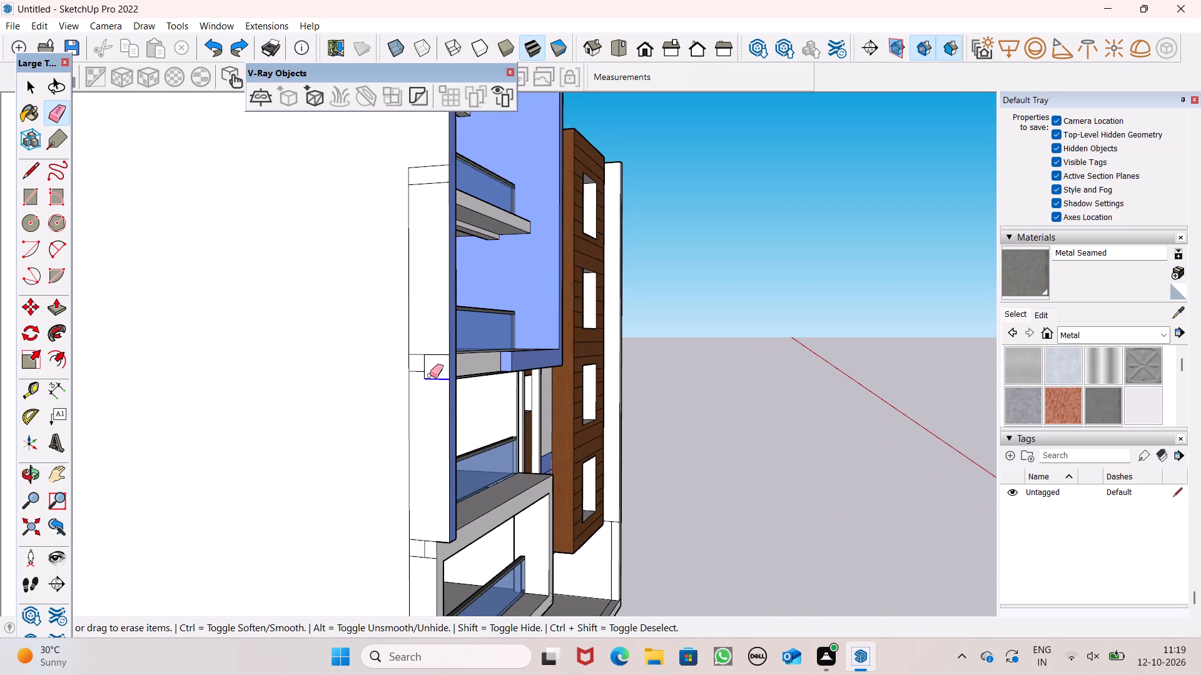
{"action": "left_click_drag", "start_coordinate": [430, 375], "coordinate": [410, 171]}
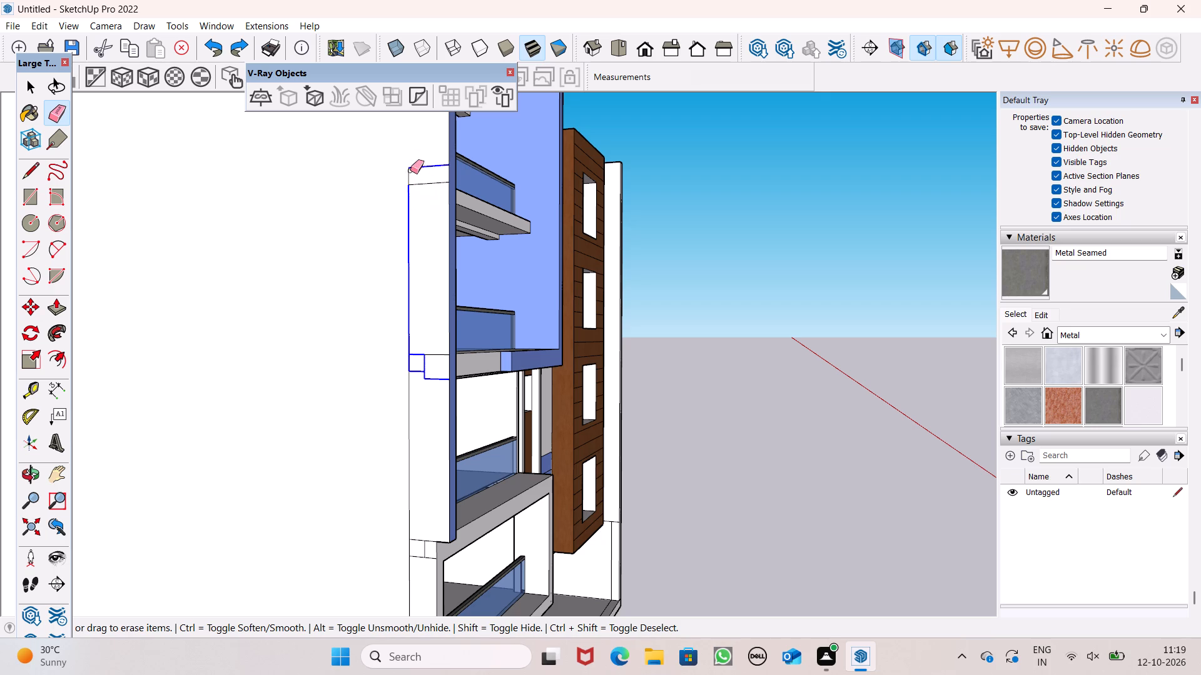
{"action": "left_click_drag", "start_coordinate": [410, 171], "coordinate": [394, 194]}
{"action": "scroll", "coordinate": [368, 265], "scroll_direction": "down", "scroll_amount": 3}
{"action": "left_click_drag", "start_coordinate": [415, 334], "coordinate": [395, 396]}
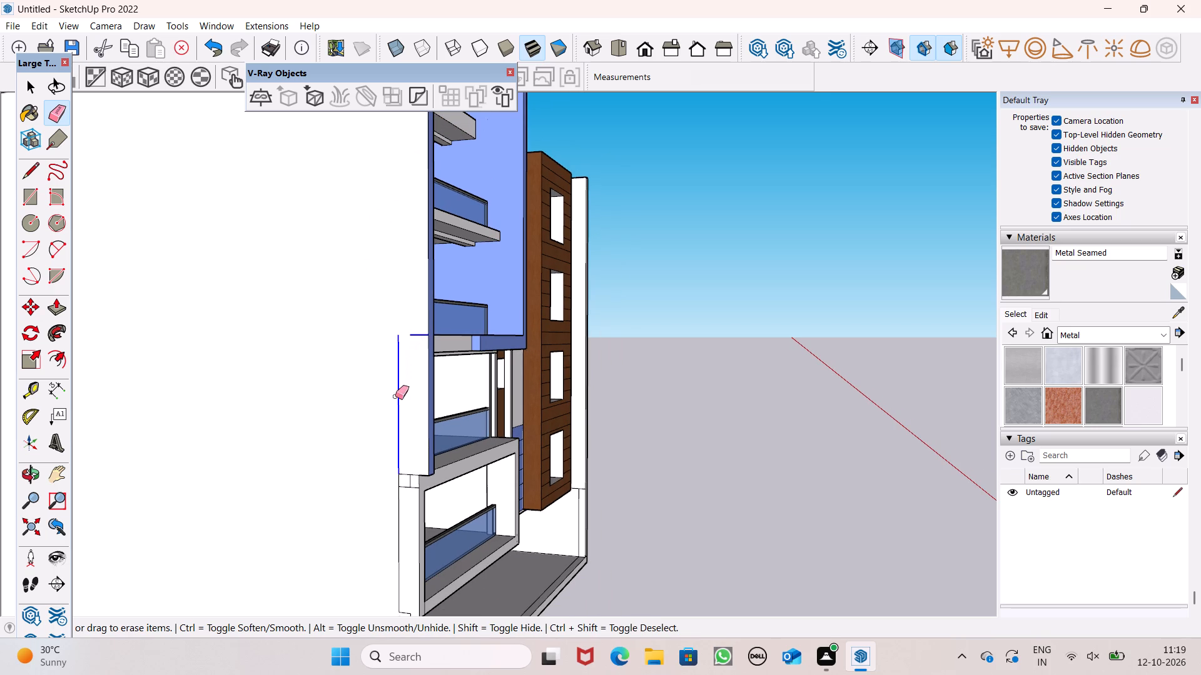
{"action": "left_click_drag", "start_coordinate": [395, 396], "coordinate": [397, 474]}
Erase the vertical column edge on the side wall's front corner at ground level, undoing the extra erasure at the base.
{"action": "scroll", "coordinate": [434, 375], "scroll_direction": "down", "scroll_amount": 6}
{"action": "middle_click_drag", "start_coordinate": [489, 491], "coordinate": [388, 413]}
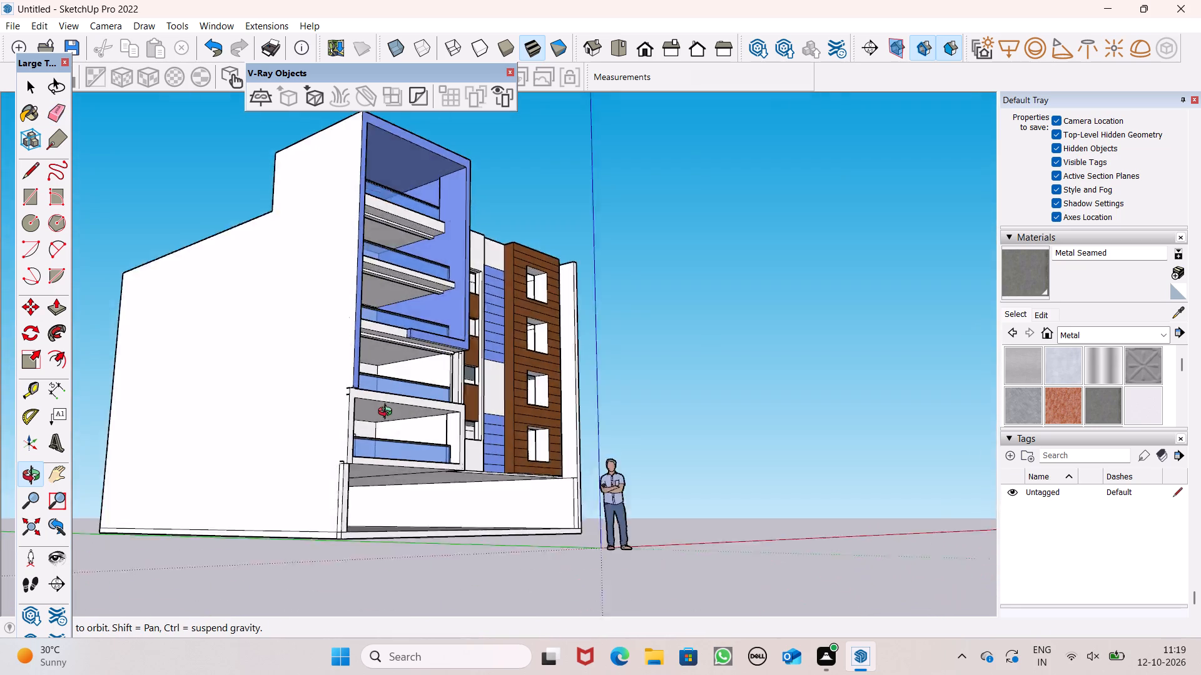
{"action": "middle_click_drag", "start_coordinate": [388, 413], "coordinate": [405, 408]}
{"action": "scroll", "coordinate": [395, 523], "scroll_direction": "up", "scroll_amount": 7}
{"action": "scroll", "coordinate": [339, 488], "scroll_direction": "up", "scroll_amount": 7}
{"action": "left_click_drag", "start_coordinate": [319, 213], "coordinate": [326, 231]}
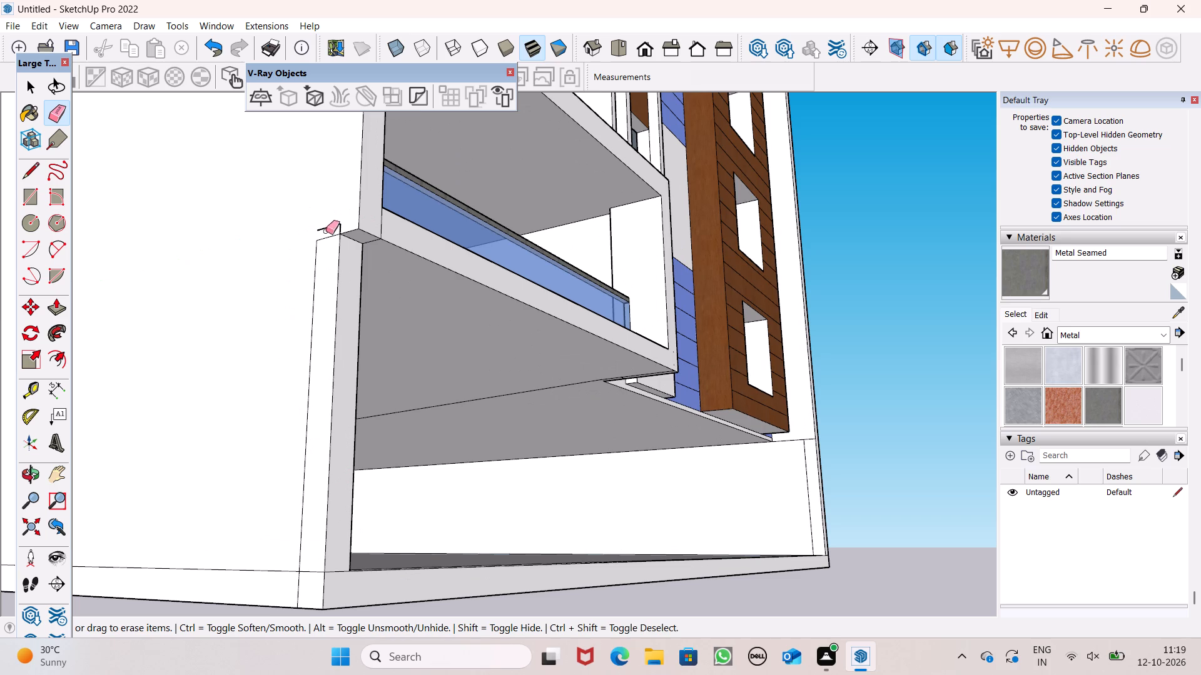
{"action": "left_click_drag", "start_coordinate": [326, 231], "coordinate": [301, 351]}
{"action": "left_click_drag", "start_coordinate": [294, 566], "coordinate": [293, 594]}
{"action": "key", "text": "ctrl+z"}
{"action": "key", "text": "space"}
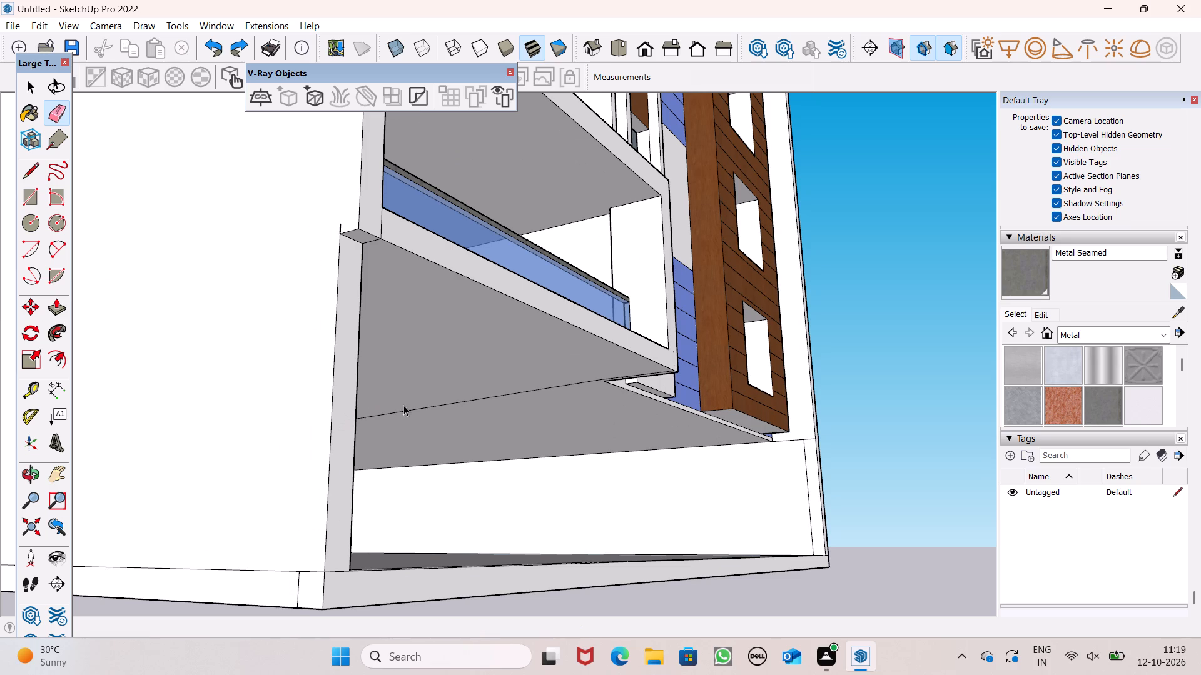
Paint the outer glass face of the lowest balcony railing with Translucent Glass Gray from the Glass and Mirrors collection.
{"action": "scroll", "coordinate": [410, 402], "scroll_direction": "down", "scroll_amount": 1}
{"action": "scroll", "coordinate": [501, 414], "scroll_direction": "down", "scroll_amount": 2}
{"action": "middle_click_drag", "start_coordinate": [571, 452], "coordinate": [573, 472]}
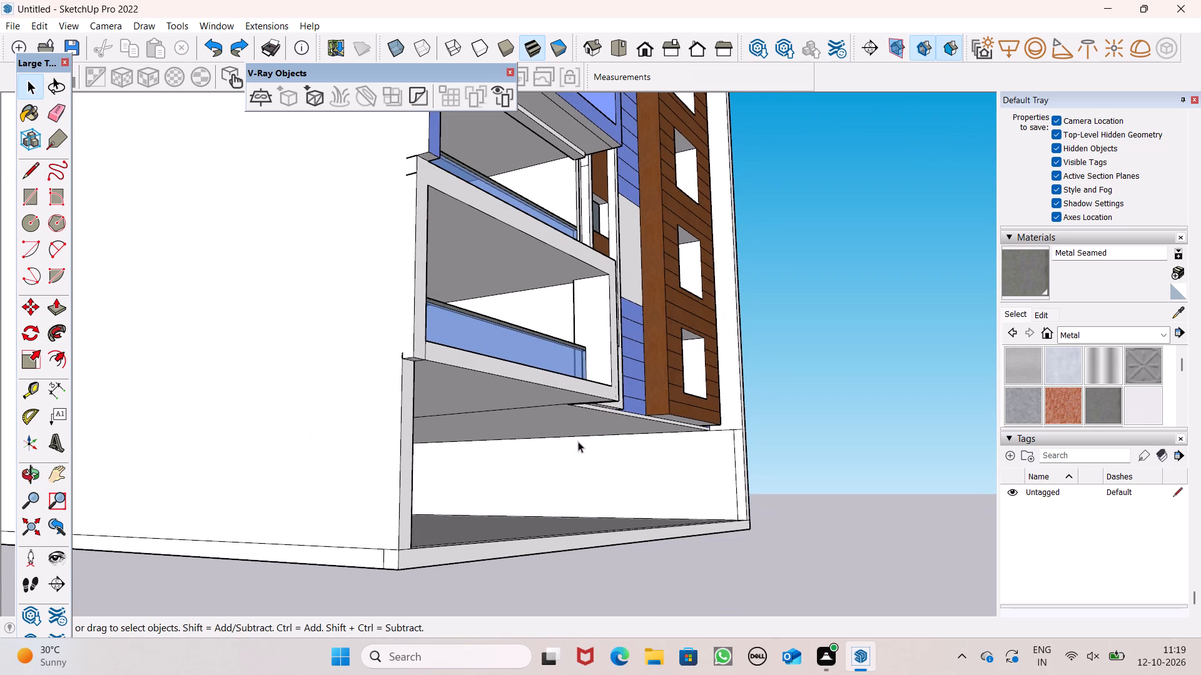
{"action": "scroll", "coordinate": [557, 398], "scroll_direction": "down", "scroll_amount": 2}
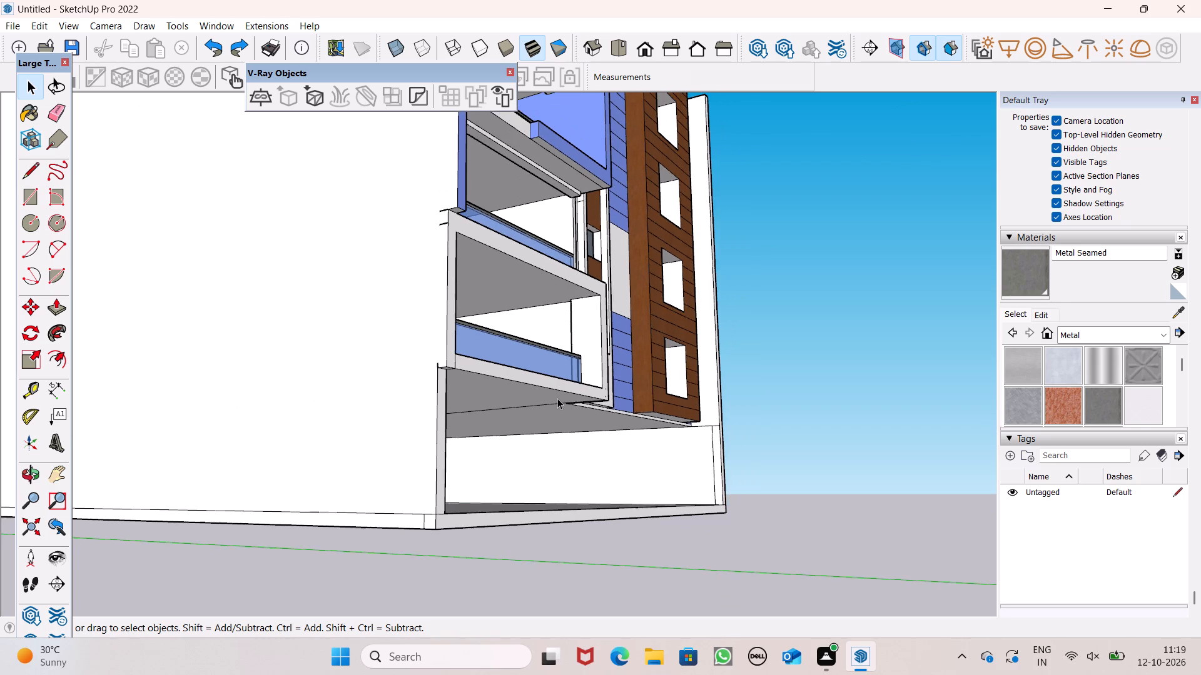
{"action": "middle_click_drag", "start_coordinate": [577, 396], "coordinate": [494, 496]}
{"action": "scroll", "coordinate": [529, 467], "scroll_direction": "up", "scroll_amount": 1}
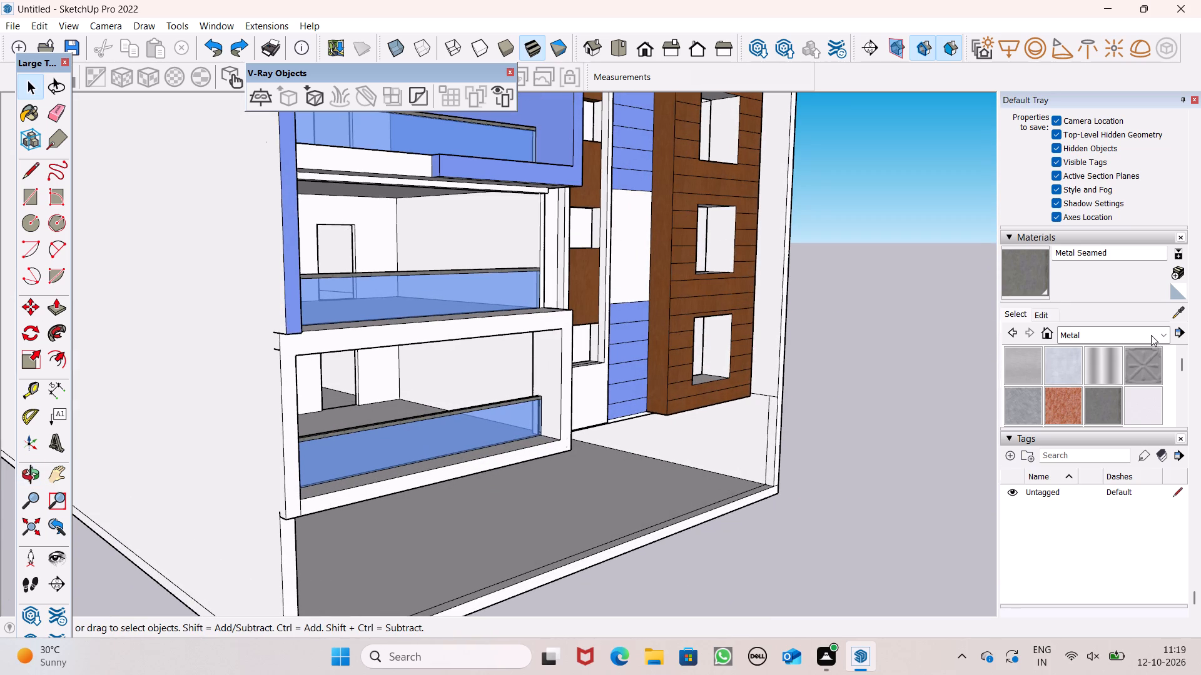
{"action": "left_click", "coordinate": [1154, 334]}
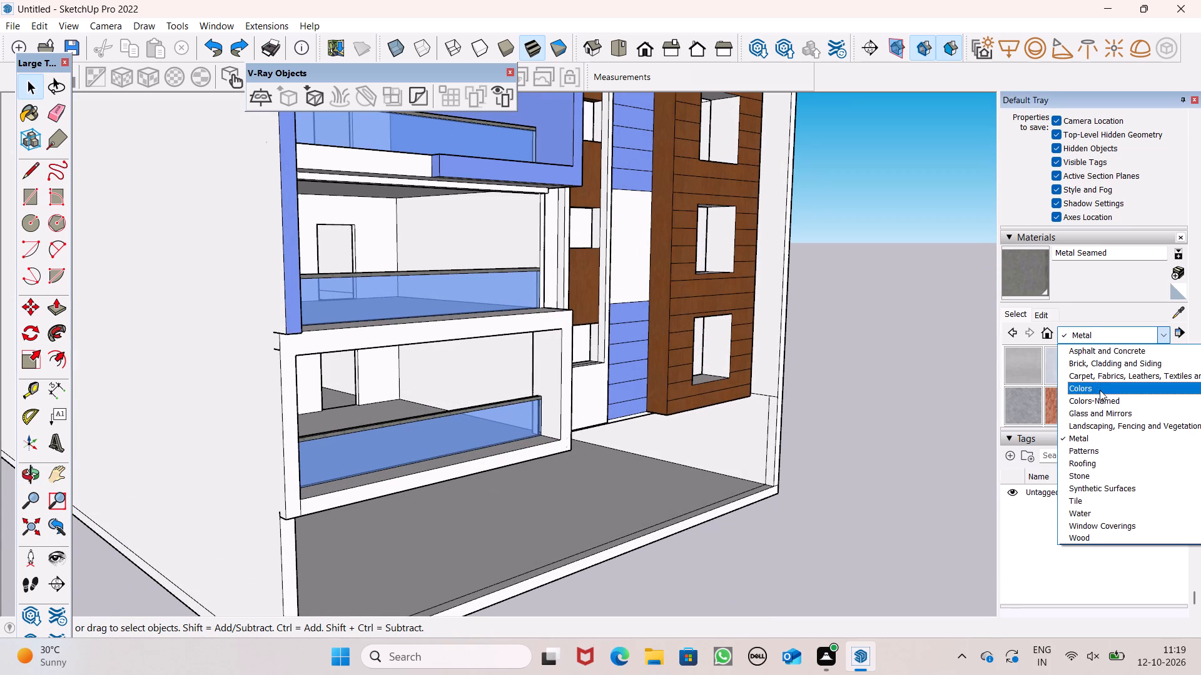
{"action": "left_click", "coordinate": [1100, 389]}
{"action": "left_click", "coordinate": [1137, 333]}
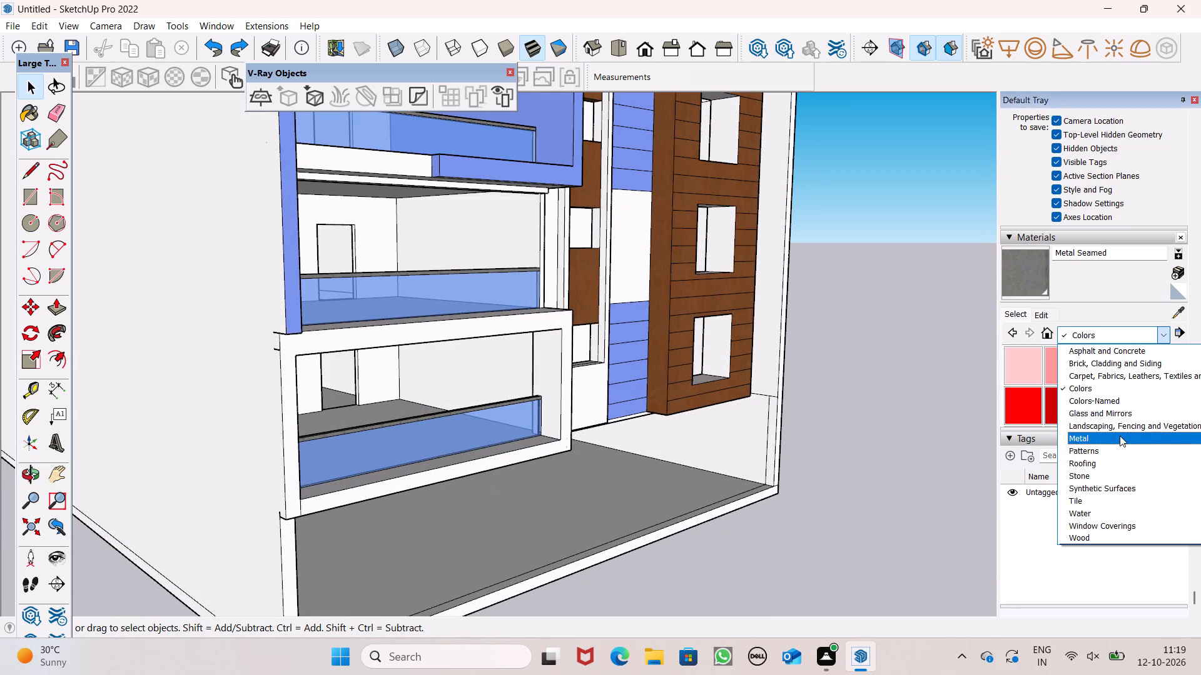
{"action": "left_click", "coordinate": [1117, 436]}
{"action": "left_click", "coordinate": [1121, 322]}
{"action": "left_click", "coordinate": [1121, 338]}
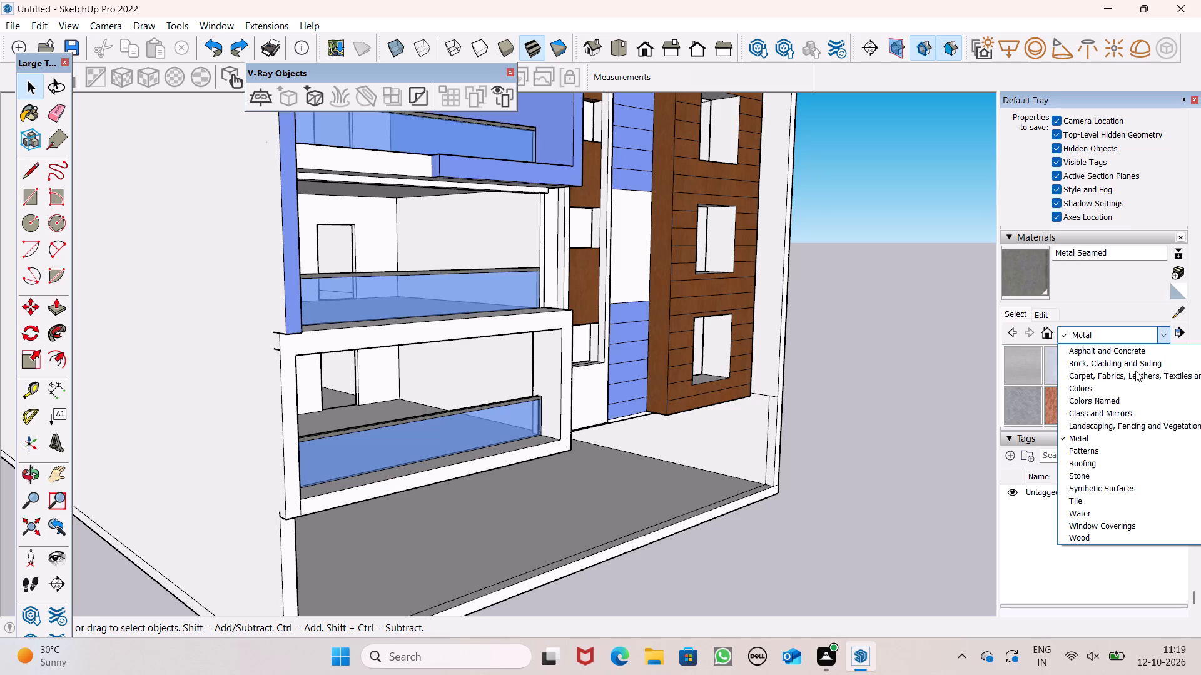
{"action": "left_click", "coordinate": [1121, 411]}
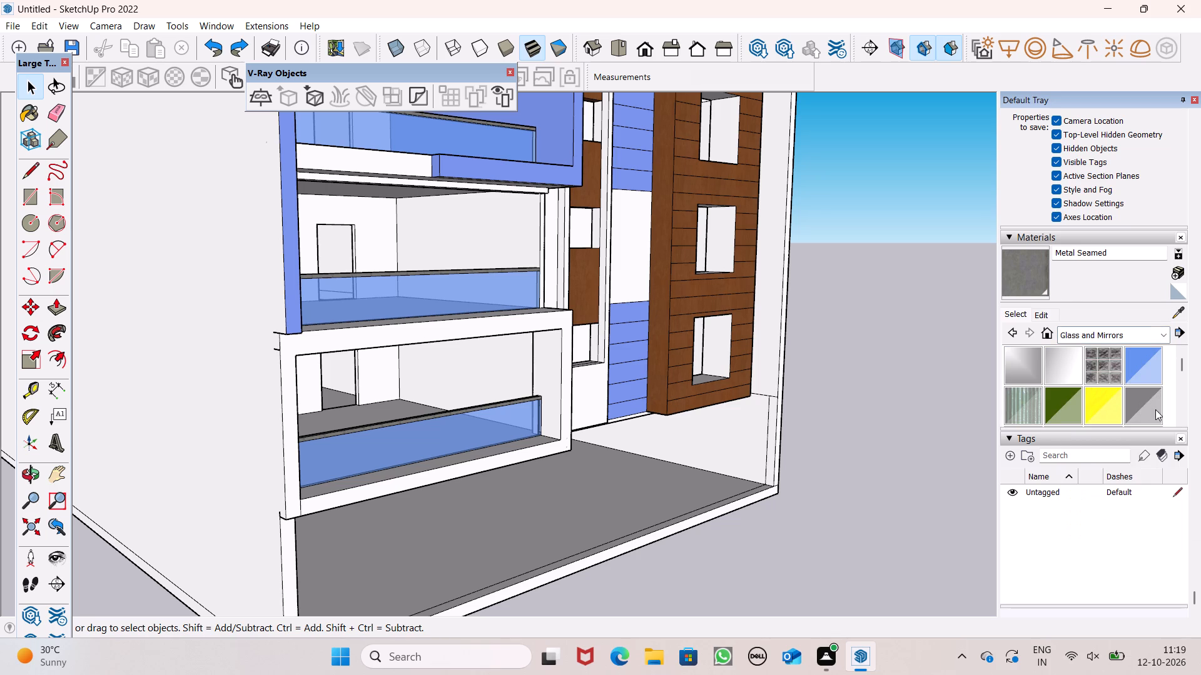
{"action": "left_click_drag", "start_coordinate": [1156, 409], "coordinate": [1142, 406]}
{"action": "left_click", "coordinate": [368, 452]}
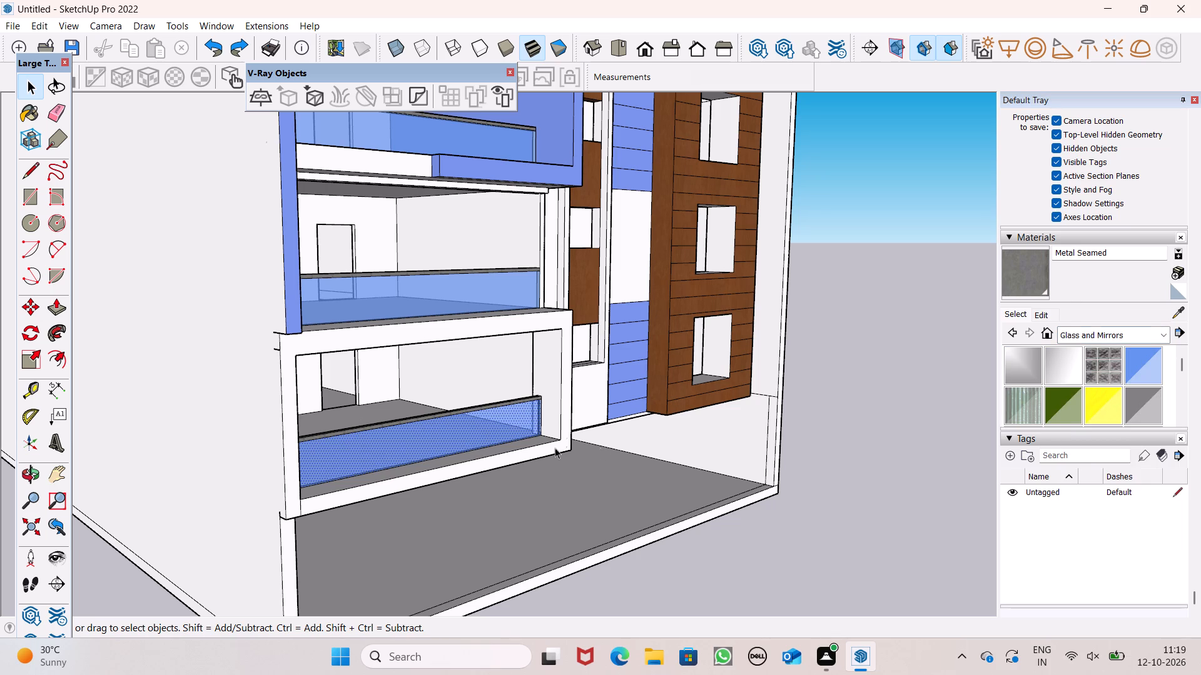
{"action": "left_click", "coordinate": [1162, 412]}
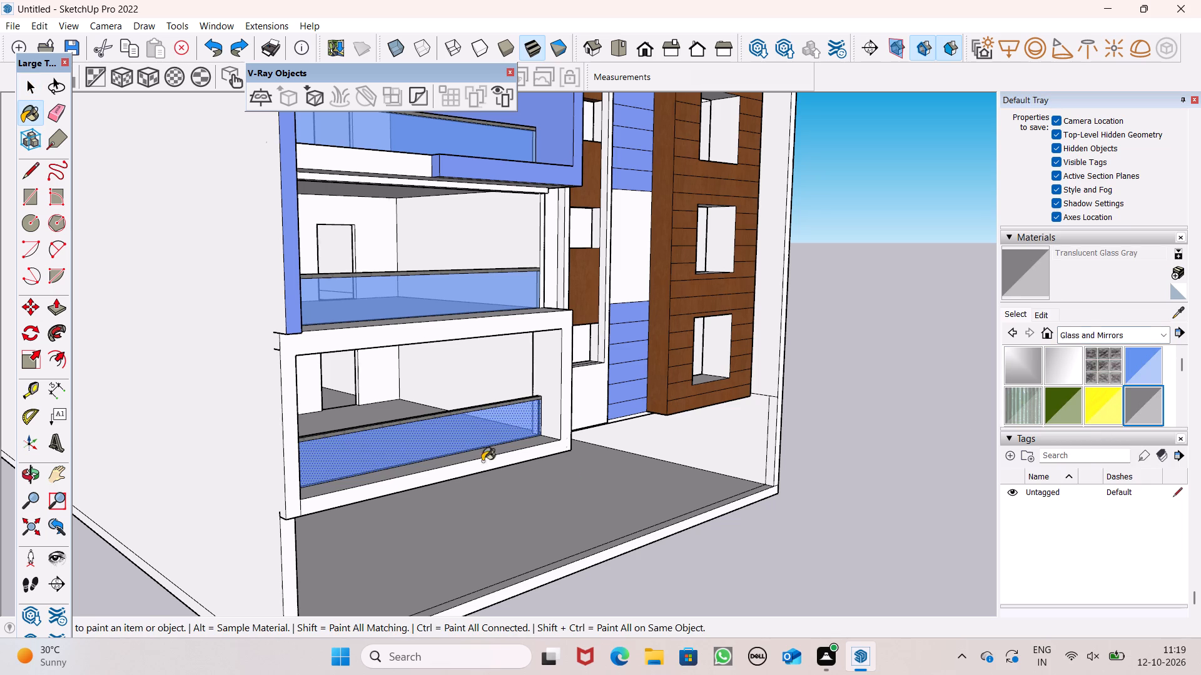
{"action": "left_click", "coordinate": [431, 444]}
Paint the inner glass face of the lowest balcony railing with Translucent Glass Gray.
{"action": "scroll", "coordinate": [375, 404], "scroll_direction": "up", "scroll_amount": 9}
{"action": "middle_click_drag", "start_coordinate": [435, 497], "coordinate": [473, 545]}
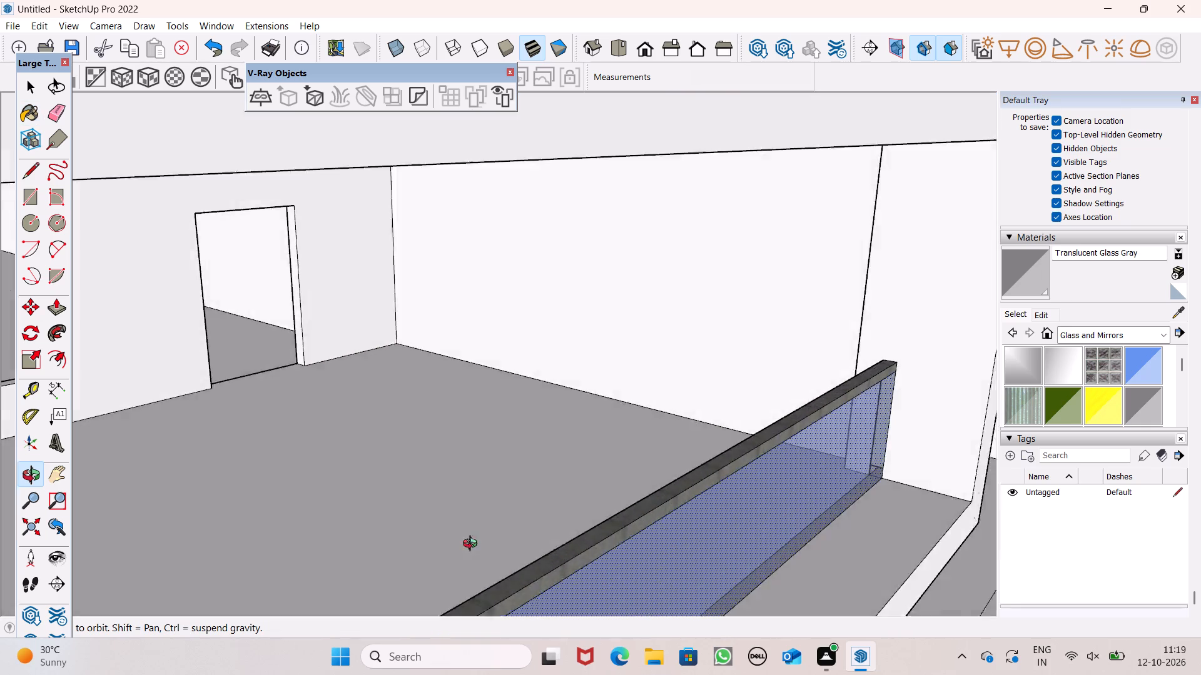
{"action": "middle_click_drag", "start_coordinate": [473, 545], "coordinate": [215, 476]}
{"action": "scroll", "coordinate": [215, 480], "scroll_direction": "up", "scroll_amount": 1}
{"action": "scroll", "coordinate": [362, 415], "scroll_direction": "down", "scroll_amount": 7}
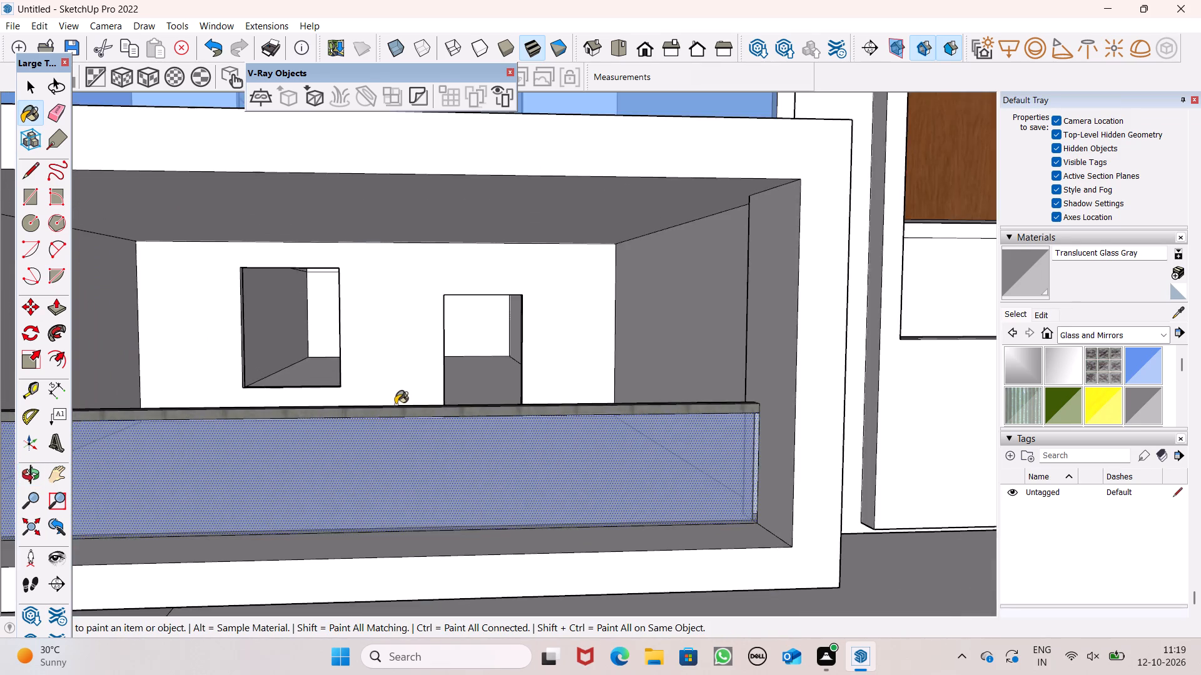
{"action": "scroll", "coordinate": [398, 412], "scroll_direction": "down", "scroll_amount": 17}
{"action": "key", "text": "space"}
{"action": "left_click", "coordinate": [174, 430]}
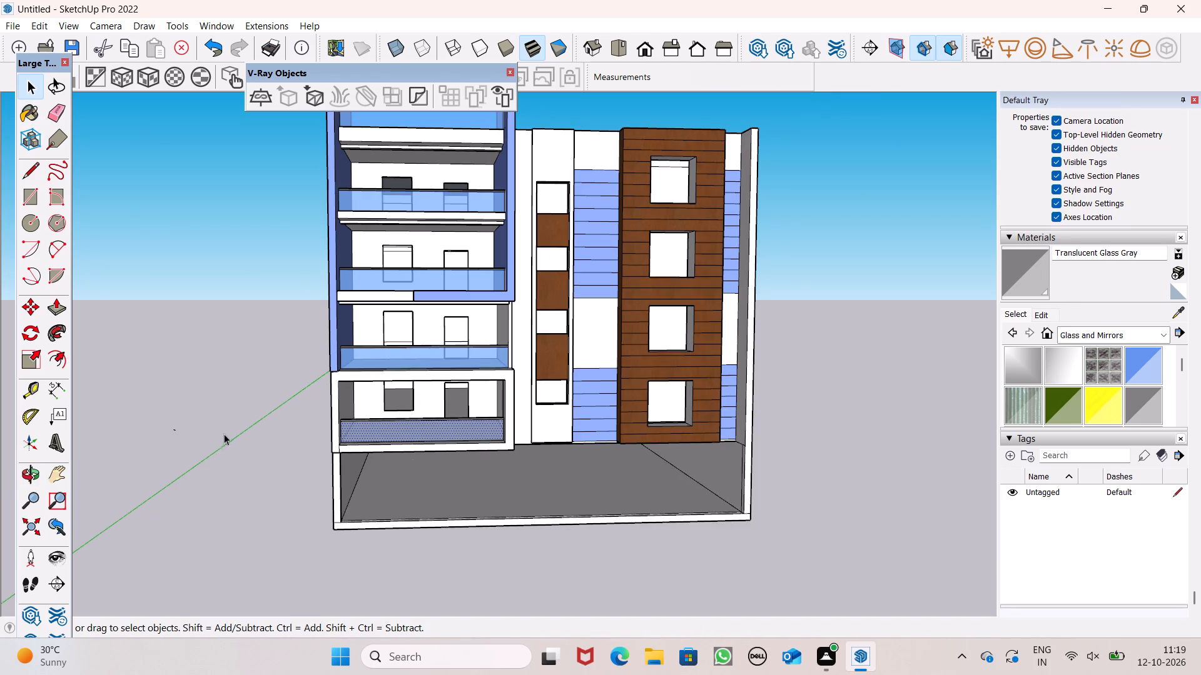
{"action": "left_click", "coordinate": [1143, 397]}
{"action": "scroll", "coordinate": [443, 436], "scroll_direction": "up", "scroll_amount": 2}
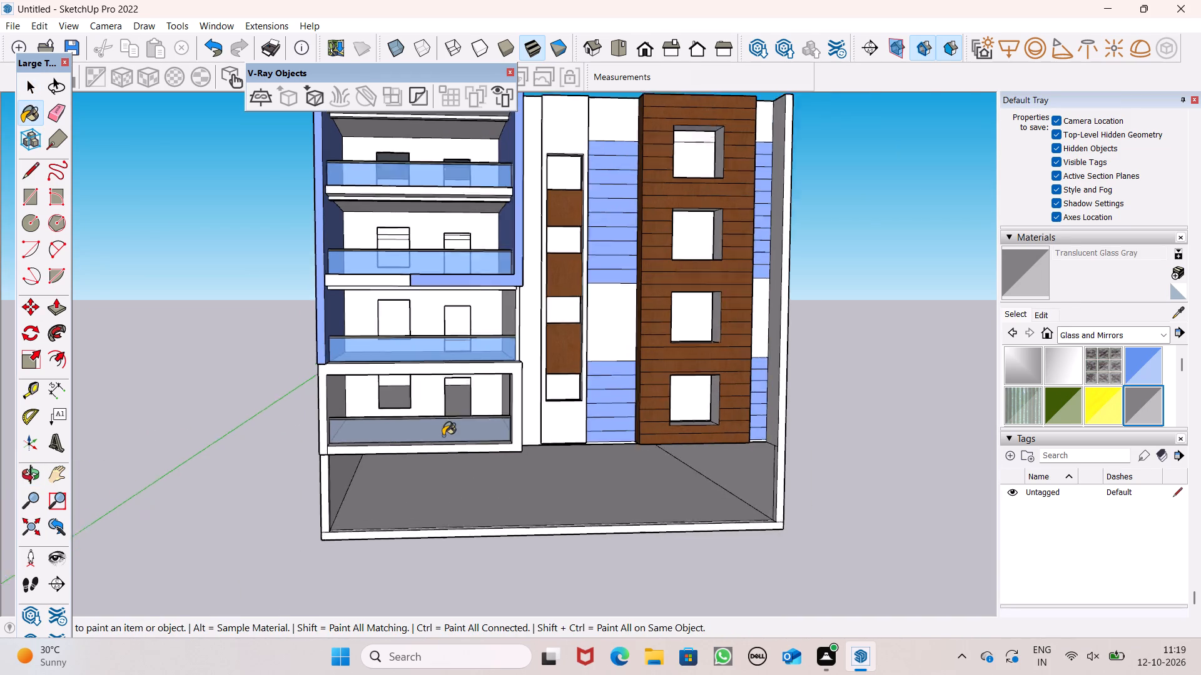
{"action": "scroll", "coordinate": [443, 436], "scroll_direction": "up", "scroll_amount": 7}
{"action": "scroll", "coordinate": [374, 408], "scroll_direction": "up", "scroll_amount": 5}
{"action": "middle_click_drag", "start_coordinate": [370, 439], "coordinate": [580, 534]}
{"action": "scroll", "coordinate": [577, 553], "scroll_direction": "up", "scroll_amount": 1}
{"action": "scroll", "coordinate": [485, 466], "scroll_direction": "up", "scroll_amount": 2}
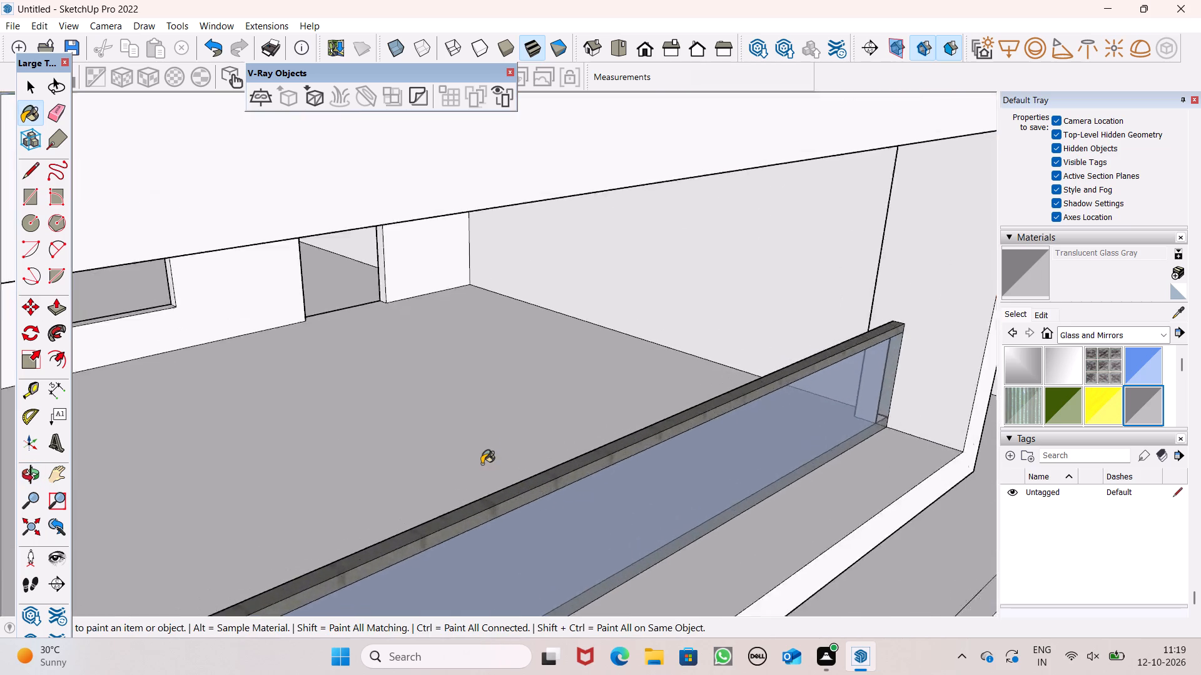
{"action": "scroll", "coordinate": [482, 464], "scroll_direction": "up", "scroll_amount": 7}
{"action": "middle_click_drag", "start_coordinate": [566, 522], "coordinate": [828, 463]}
{"action": "left_click_drag", "start_coordinate": [588, 442], "coordinate": [574, 440]}
{"action": "scroll", "coordinate": [530, 402], "scroll_direction": "down", "scroll_amount": 9}
{"action": "key", "text": "space"}
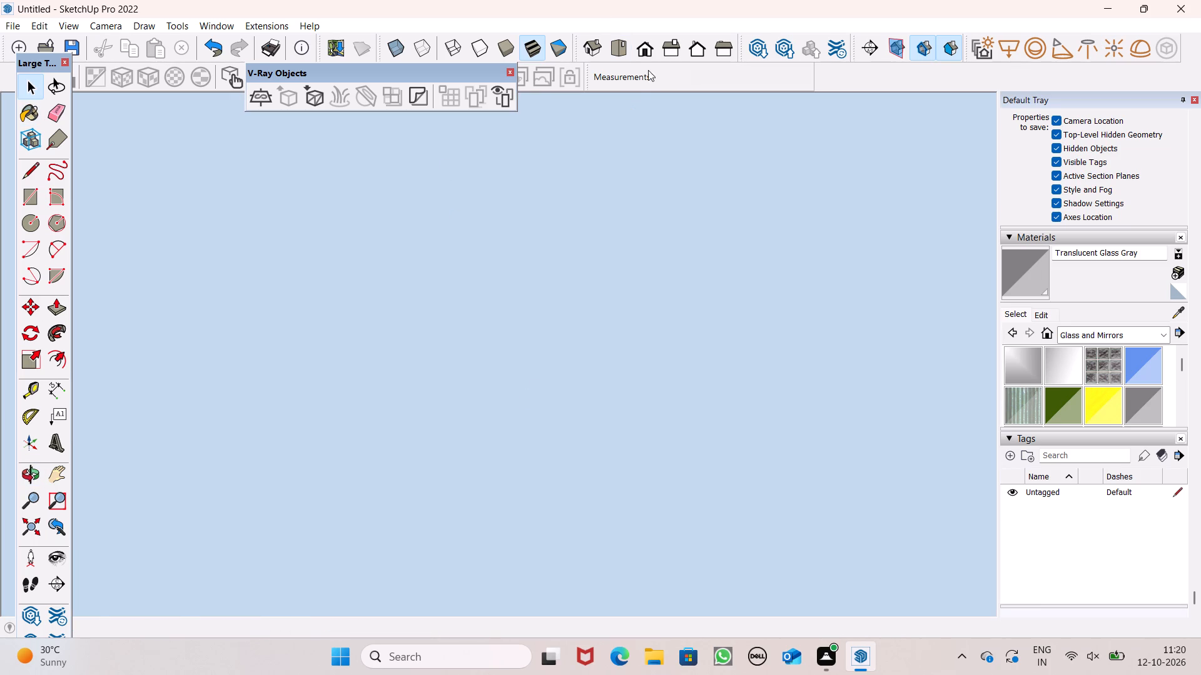
Return to the front view and examine the building's facade, far side wall and underside.
{"action": "left_click", "coordinate": [650, 46]}
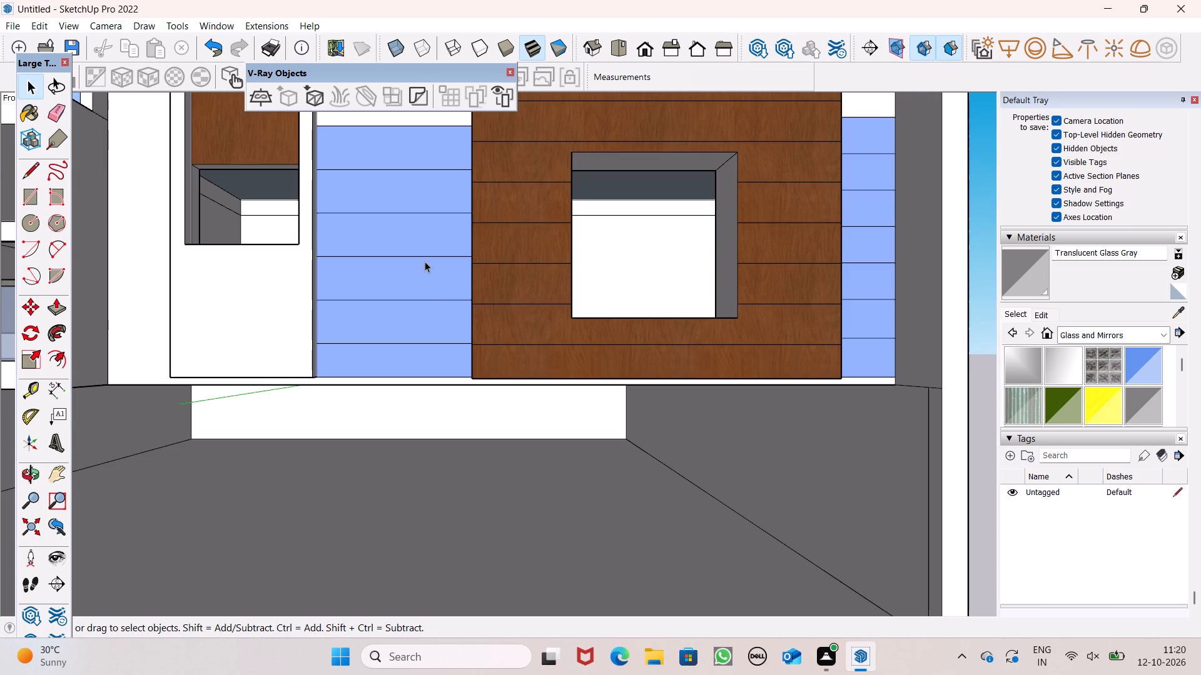
{"action": "scroll", "coordinate": [433, 284], "scroll_direction": "down", "scroll_amount": 19}
{"action": "middle_click_drag", "start_coordinate": [517, 358], "coordinate": [209, 606]}
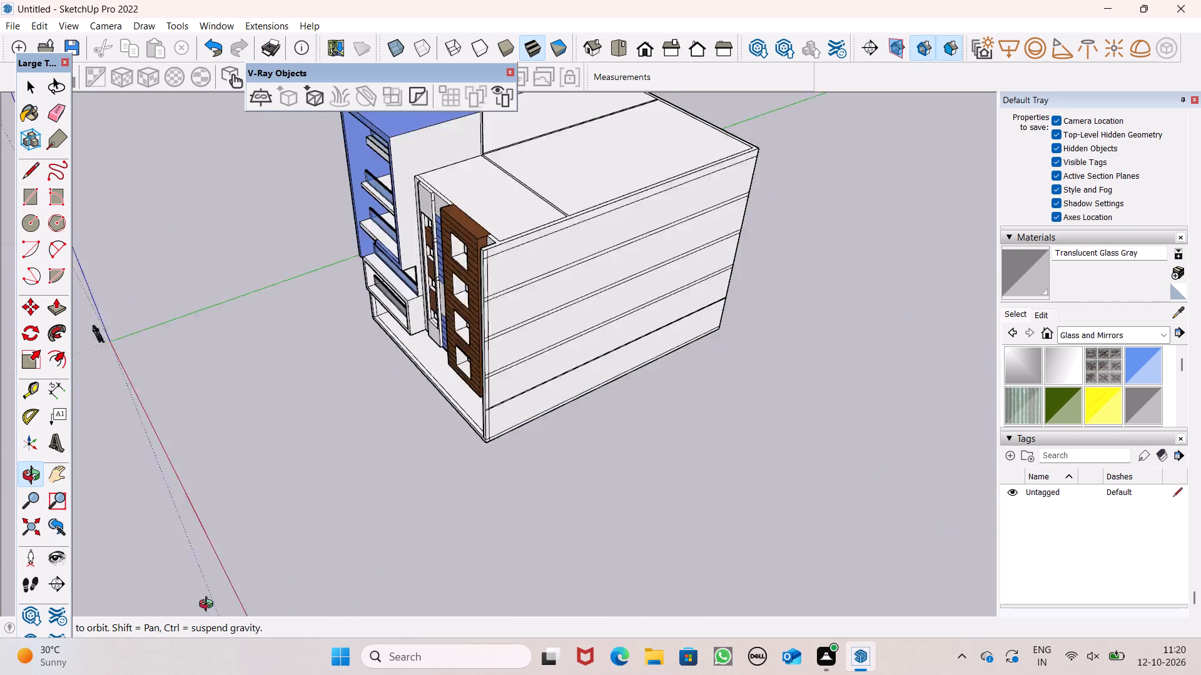
{"action": "middle_click_drag", "start_coordinate": [209, 606], "coordinate": [465, 218]}
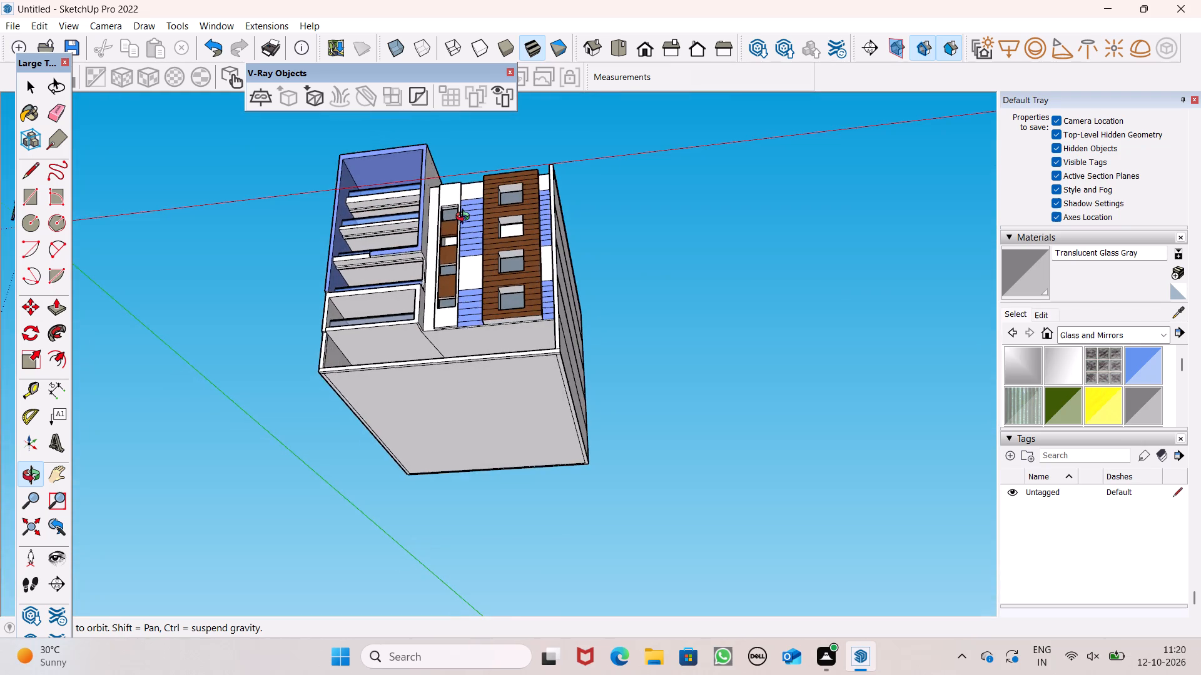
{"action": "middle_click_drag", "start_coordinate": [465, 218], "coordinate": [469, 255]}
{"action": "scroll", "coordinate": [524, 237], "scroll_direction": "up", "scroll_amount": 10}
{"action": "scroll", "coordinate": [437, 272], "scroll_direction": "down", "scroll_amount": 6}
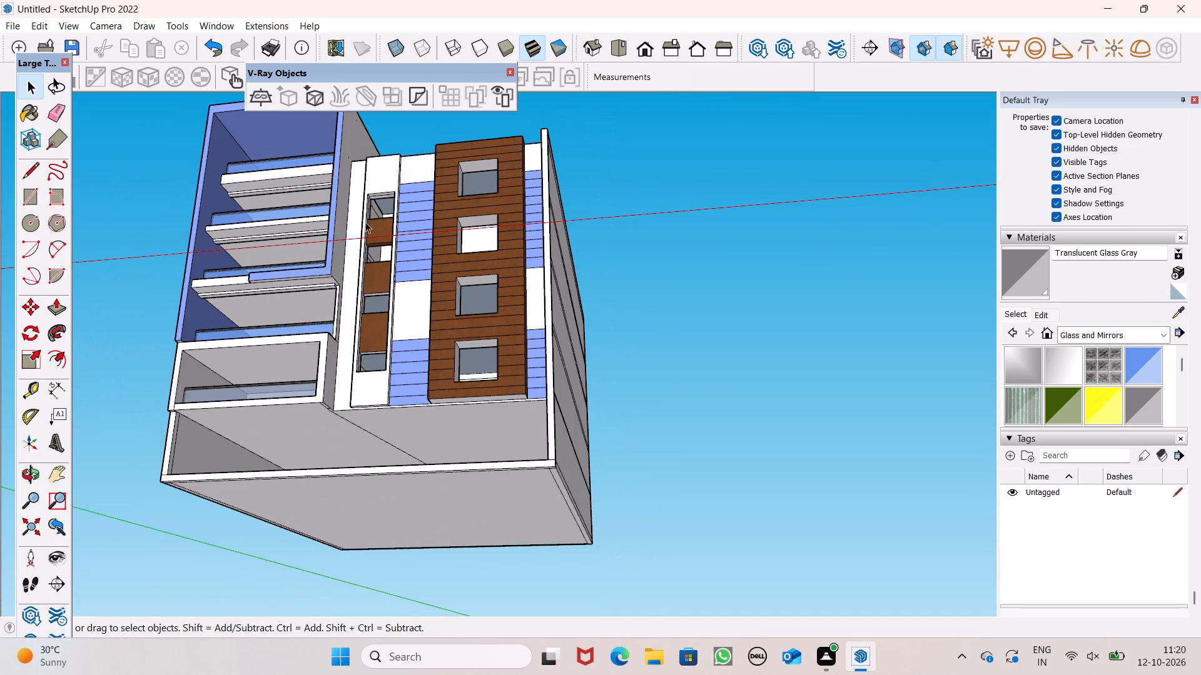
Push/Pull the interior ceiling face seen through the topmost opening of the narrow window strip by 6".
{"action": "scroll", "coordinate": [326, 181], "scroll_direction": "up", "scroll_amount": 8}
{"action": "scroll", "coordinate": [440, 218], "scroll_direction": "up", "scroll_amount": 8}
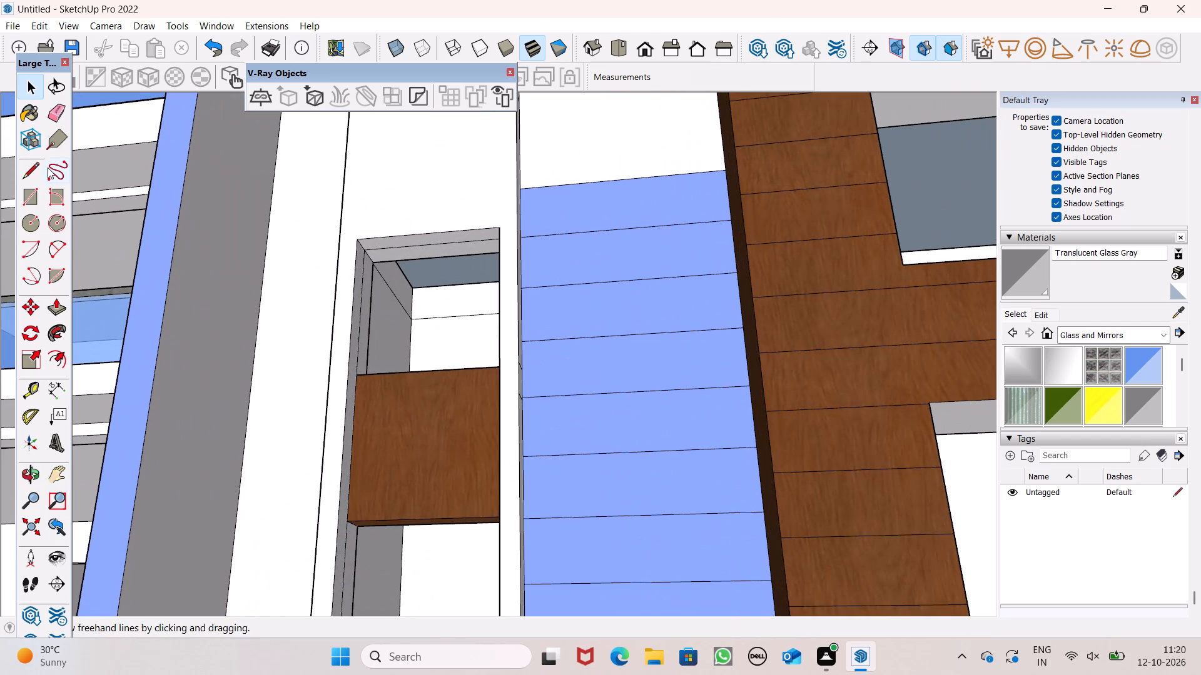
{"action": "left_click", "coordinate": [52, 118]}
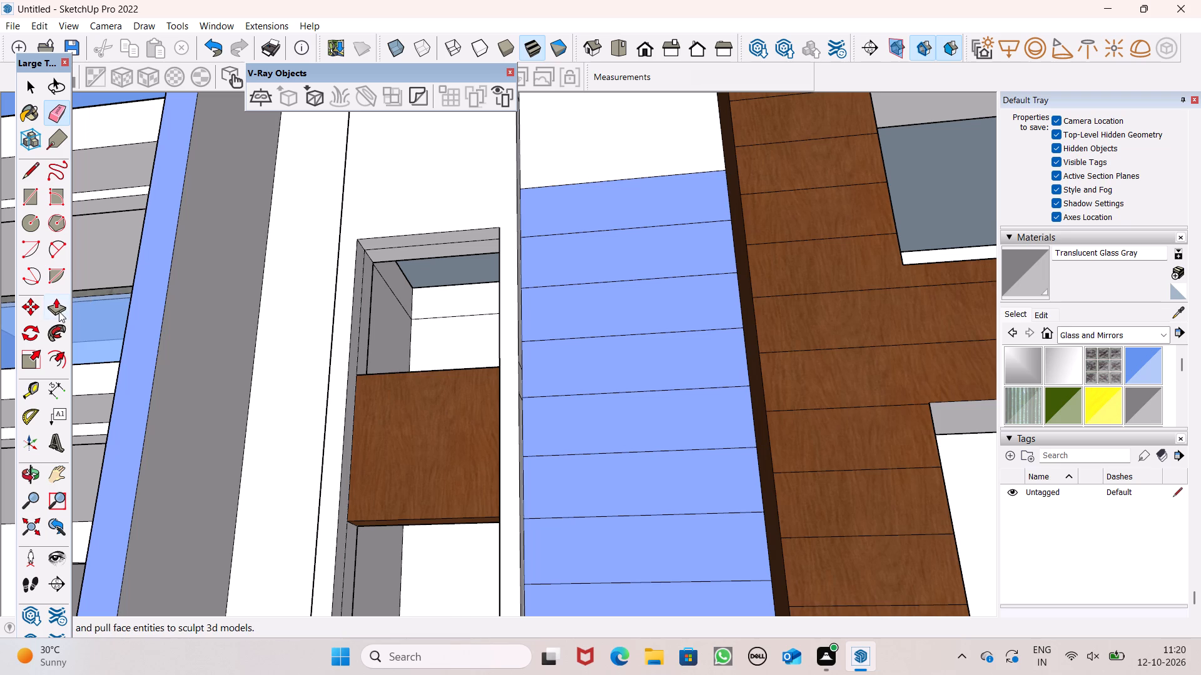
{"action": "left_click_drag", "start_coordinate": [59, 311], "coordinate": [67, 311]}
{"action": "left_click_drag", "start_coordinate": [422, 267], "coordinate": [427, 277]}
{"action": "type", "text": "6\""}
{"action": "key", "text": "Return"}
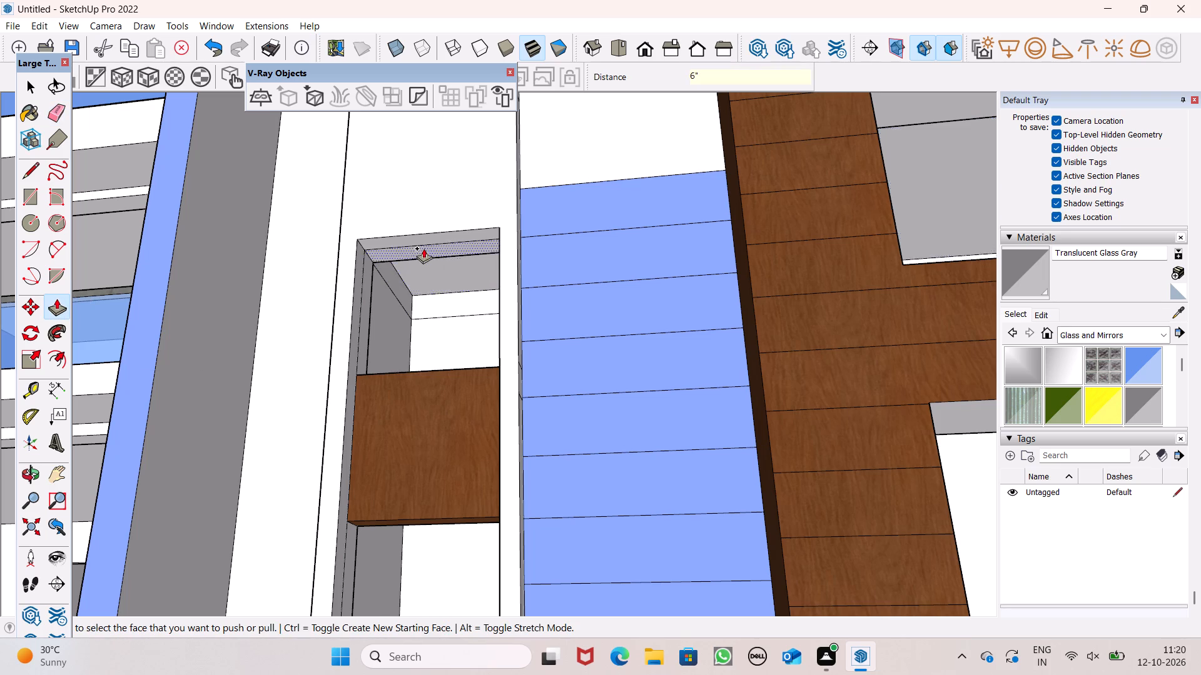
Push/Pull the interior ceiling face seen through the third opening down in the narrow window strip by 6".
{"action": "scroll", "coordinate": [423, 247], "scroll_direction": "down", "scroll_amount": 7}
{"action": "middle_click_drag", "start_coordinate": [445, 390], "coordinate": [460, 249]}
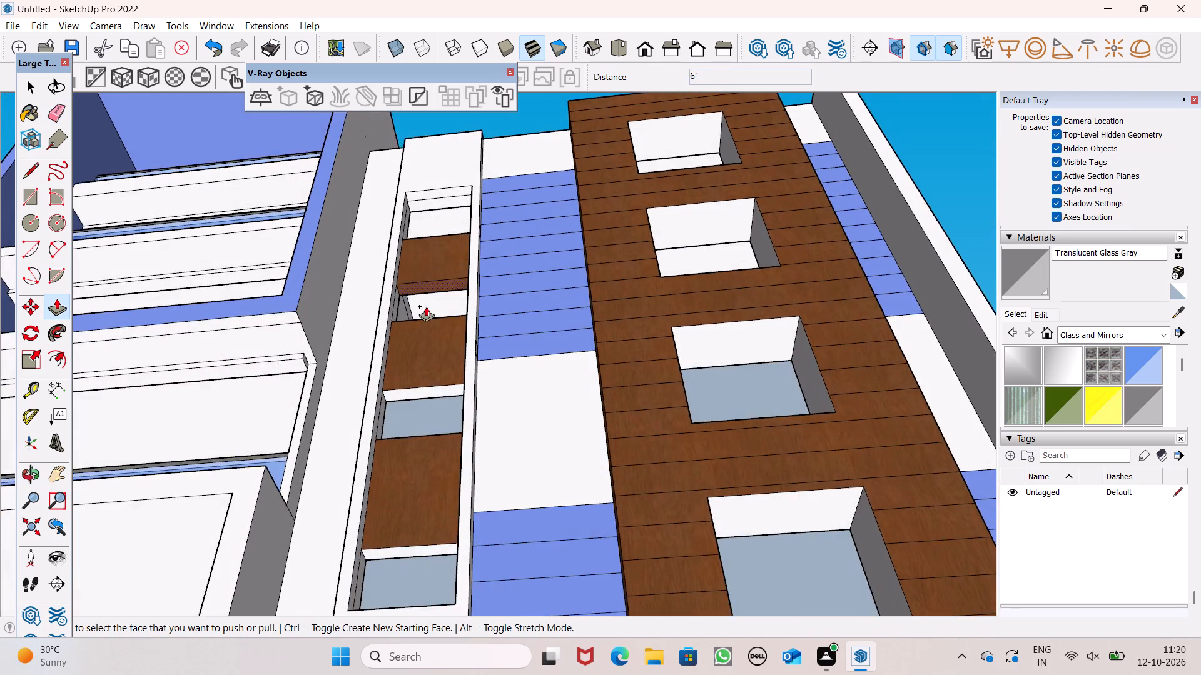
{"action": "scroll", "coordinate": [425, 308], "scroll_direction": "up", "scroll_amount": 7}
{"action": "scroll", "coordinate": [438, 317], "scroll_direction": "down", "scroll_amount": 6}
{"action": "middle_click_drag", "start_coordinate": [464, 448], "coordinate": [462, 379]}
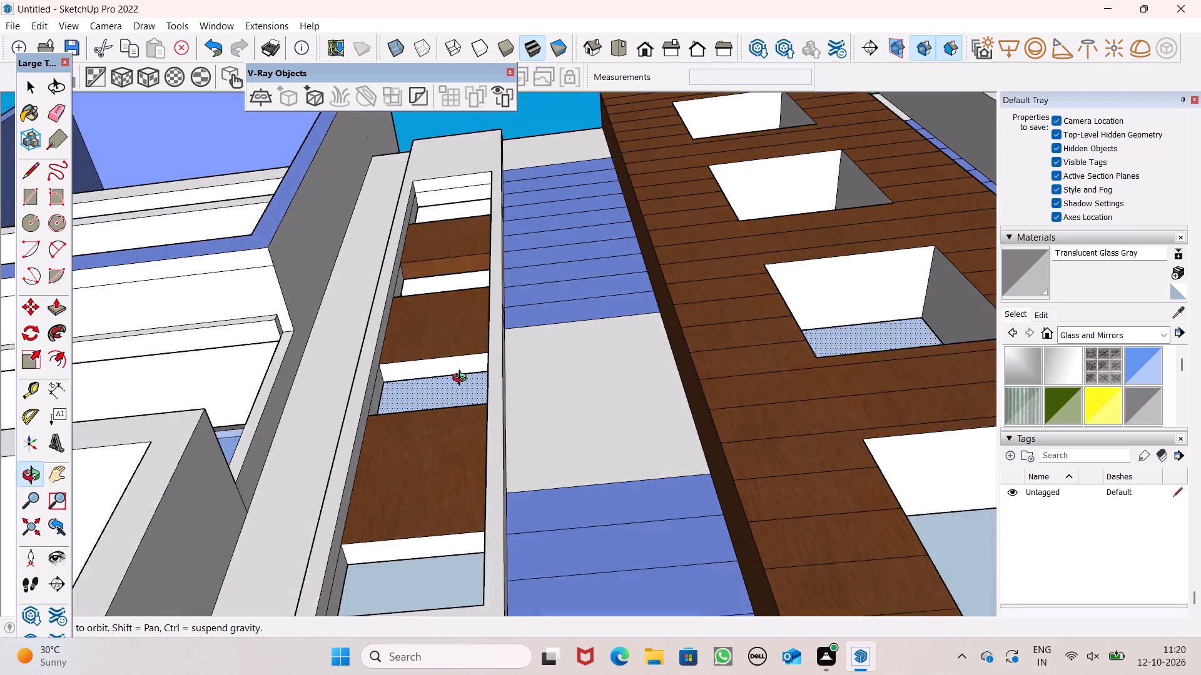
{"action": "middle_click_drag", "start_coordinate": [462, 379], "coordinate": [502, 471]}
{"action": "scroll", "coordinate": [454, 327], "scroll_direction": "down", "scroll_amount": 6}
{"action": "middle_click_drag", "start_coordinate": [516, 387], "coordinate": [524, 556]}
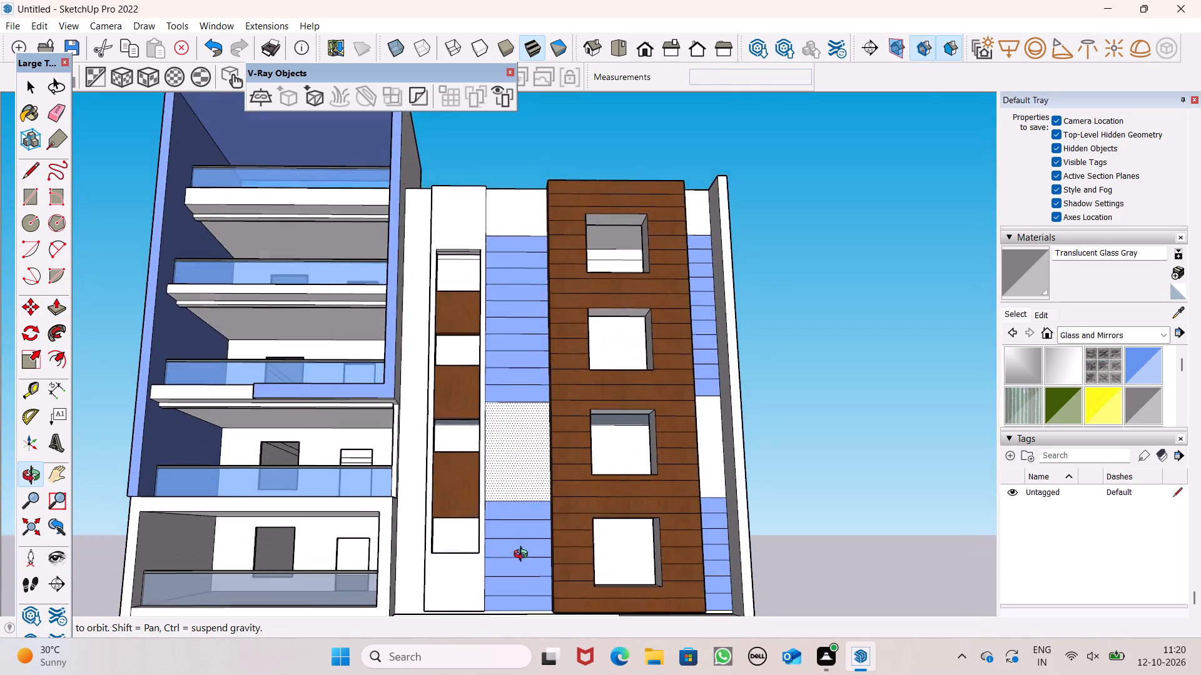
{"action": "middle_click_drag", "start_coordinate": [524, 556], "coordinate": [540, 539]}
{"action": "scroll", "coordinate": [461, 310], "scroll_direction": "up", "scroll_amount": 8}
{"action": "middle_click_drag", "start_coordinate": [472, 347], "coordinate": [471, 346]}
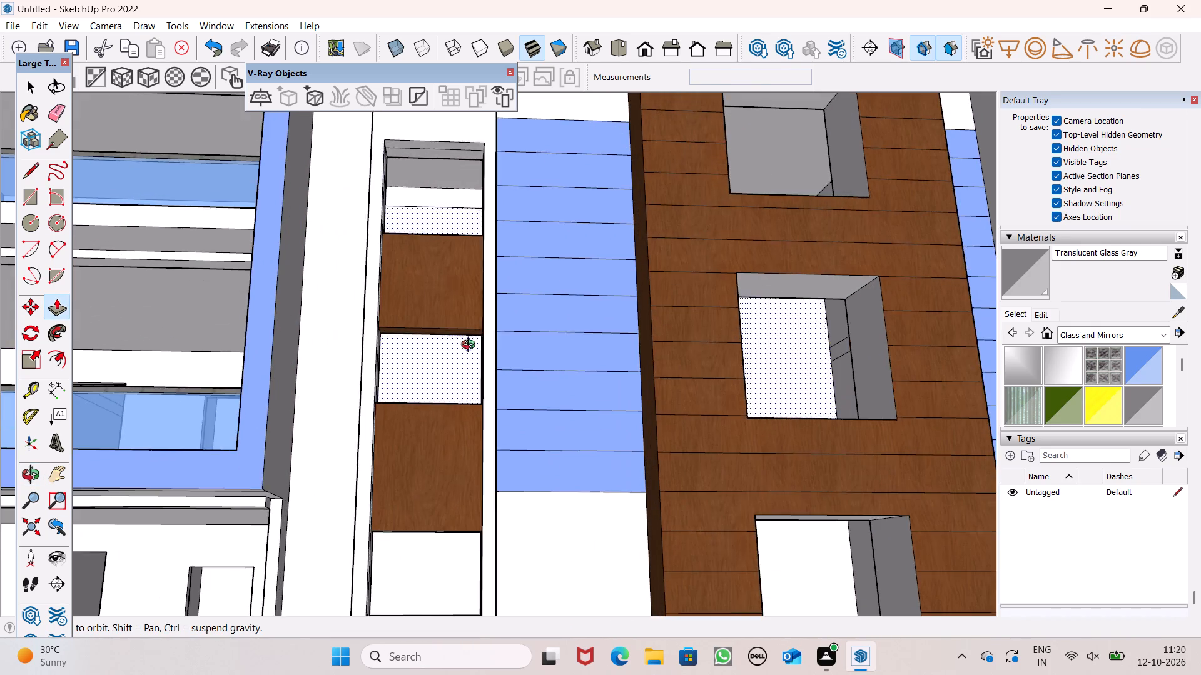
{"action": "middle_click_drag", "start_coordinate": [471, 346], "coordinate": [503, 479]}
{"action": "scroll", "coordinate": [476, 334], "scroll_direction": "up", "scroll_amount": 1}
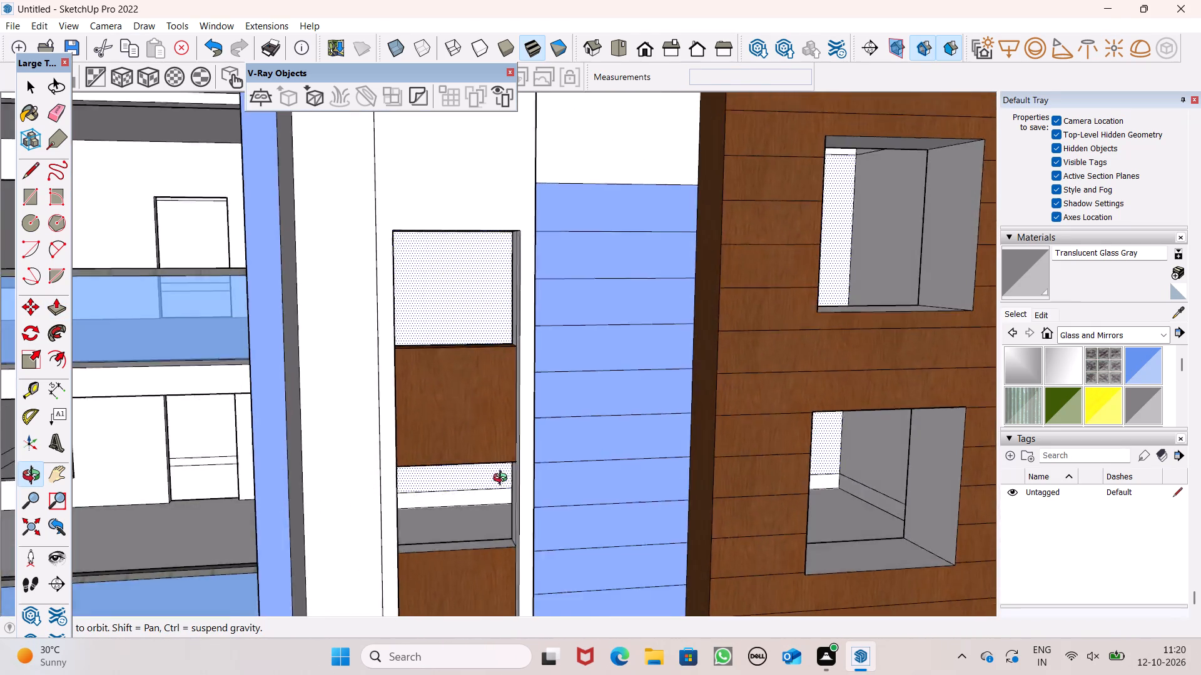
{"action": "middle_click_drag", "start_coordinate": [503, 479], "coordinate": [468, 337]}
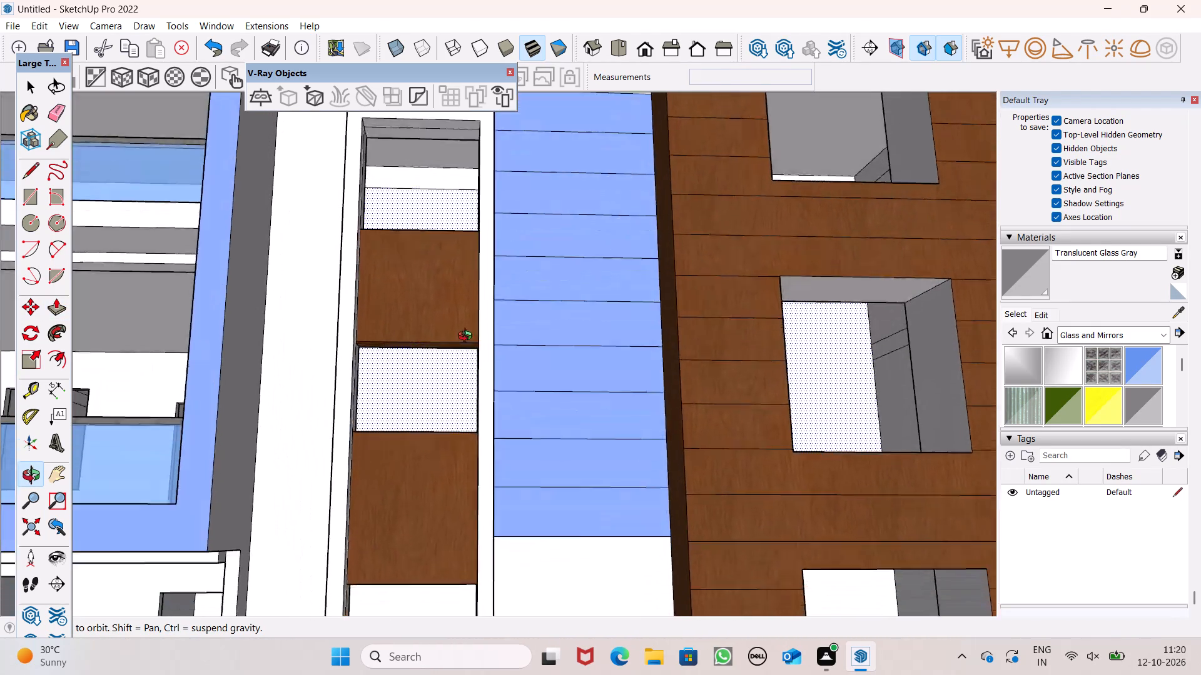
{"action": "middle_click_drag", "start_coordinate": [468, 337], "coordinate": [473, 150]}
{"action": "scroll", "coordinate": [443, 321], "scroll_direction": "up", "scroll_amount": 2}
{"action": "left_click_drag", "start_coordinate": [420, 321], "coordinate": [420, 326]}
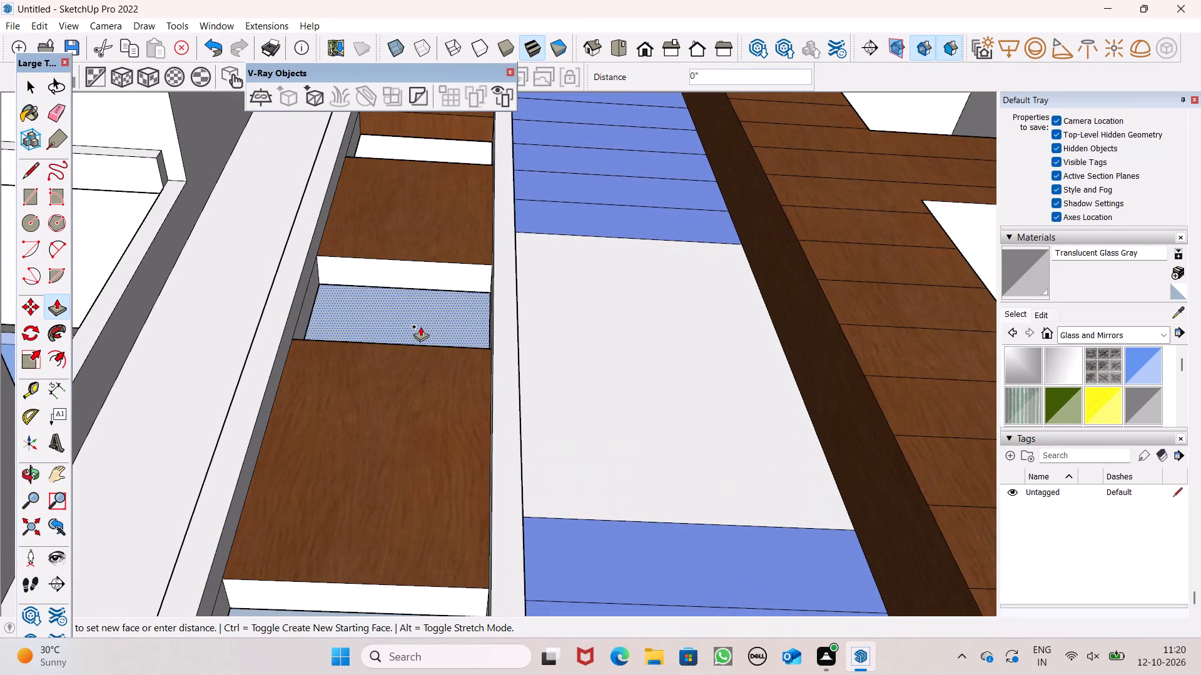
{"action": "left_click_drag", "start_coordinate": [420, 326], "coordinate": [421, 327]}
{"action": "key", "text": "6"}
{"action": "key", "text": "shift+quotedbl"}
{"action": "key", "text": "Return"}
Push/Pull the interior ceiling face seen through the lowest opening of the narrow window strip by 6".
{"action": "scroll", "coordinate": [434, 238], "scroll_direction": "down", "scroll_amount": 6}
{"action": "middle_click_drag", "start_coordinate": [453, 291], "coordinate": [434, 457]}
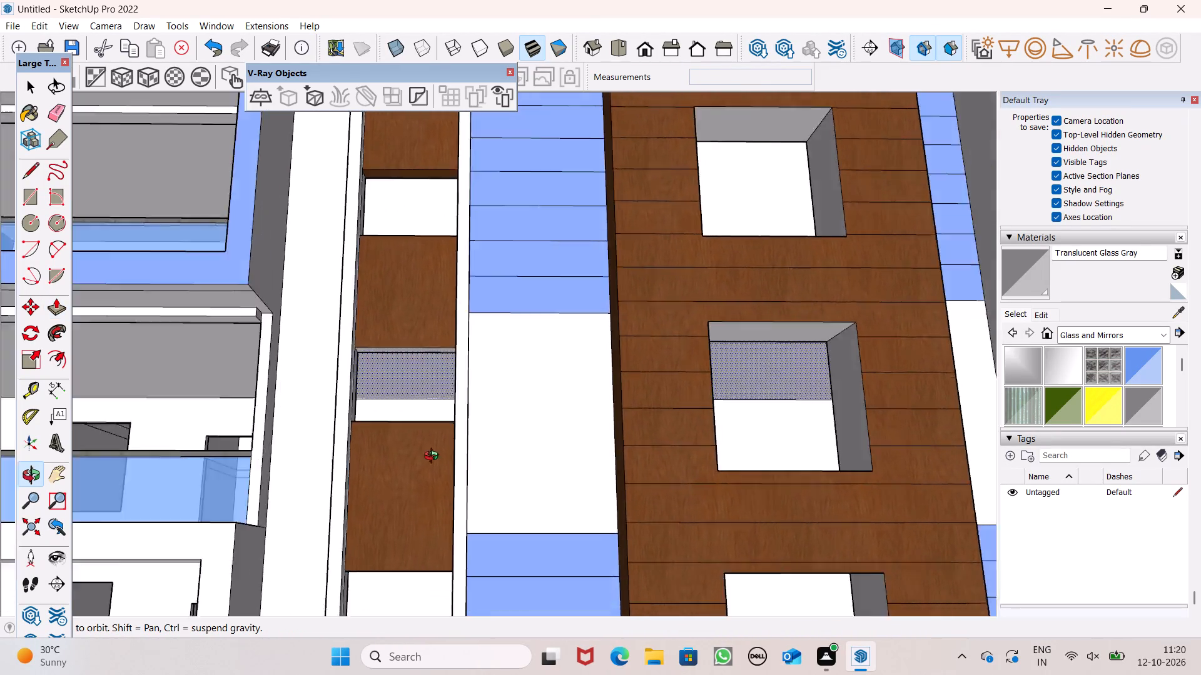
{"action": "middle_click_drag", "start_coordinate": [434, 457], "coordinate": [436, 283]}
{"action": "scroll", "coordinate": [388, 445], "scroll_direction": "up", "scroll_amount": 3}
{"action": "middle_click_drag", "start_coordinate": [388, 441], "coordinate": [408, 528]}
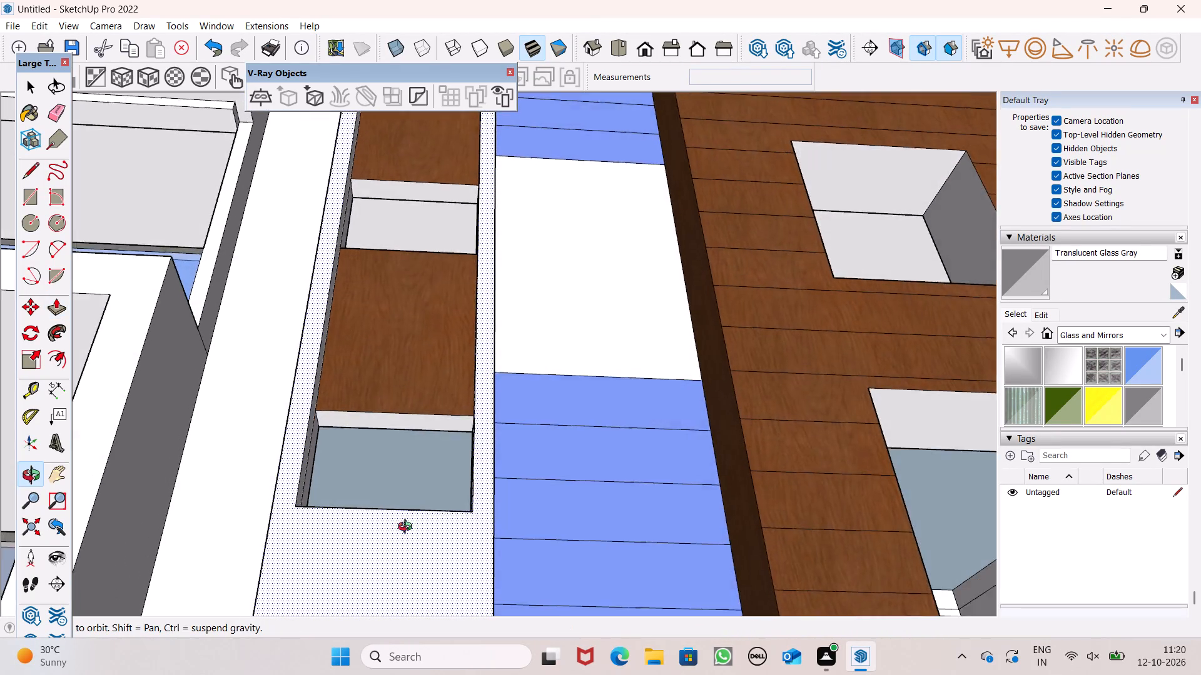
{"action": "middle_click_drag", "start_coordinate": [408, 528], "coordinate": [408, 534]}
{"action": "scroll", "coordinate": [392, 529], "scroll_direction": "up", "scroll_amount": 4}
{"action": "left_click", "coordinate": [375, 458]}
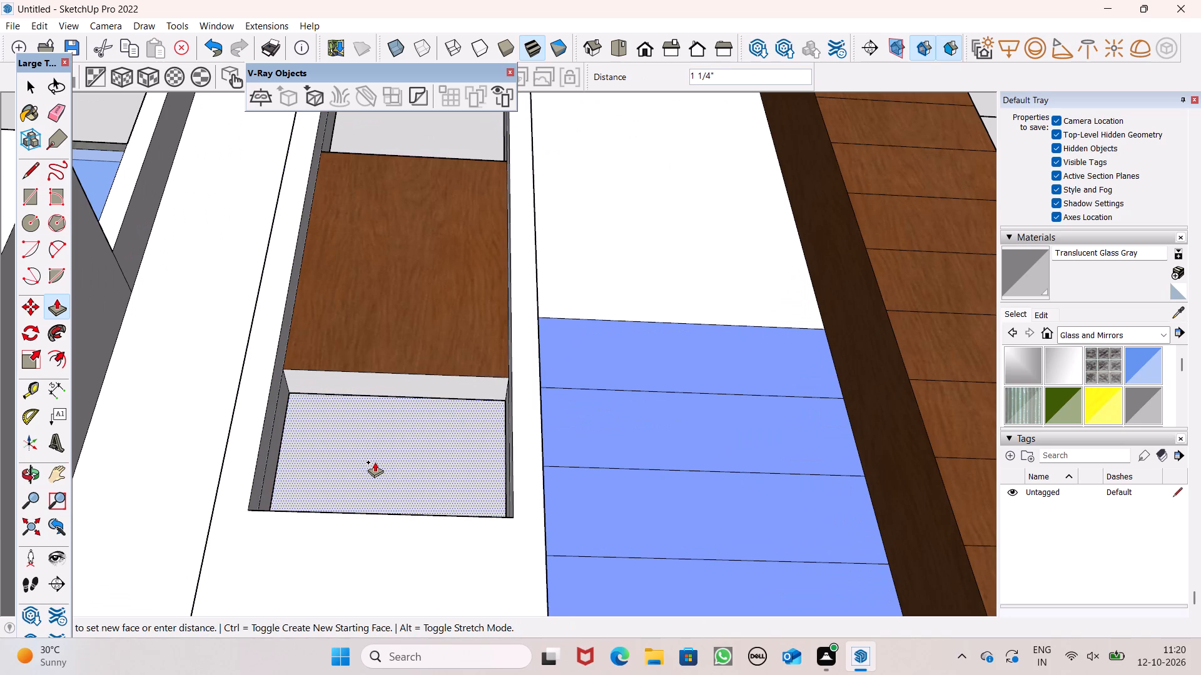
{"action": "type", "text": "6\""}
{"action": "key", "text": "Return"}
Examine the lower facade and the underside of the slab above the open ground floor.
{"action": "scroll", "coordinate": [424, 327], "scroll_direction": "down", "scroll_amount": 5}
{"action": "middle_click_drag", "start_coordinate": [472, 437], "coordinate": [475, 583]}
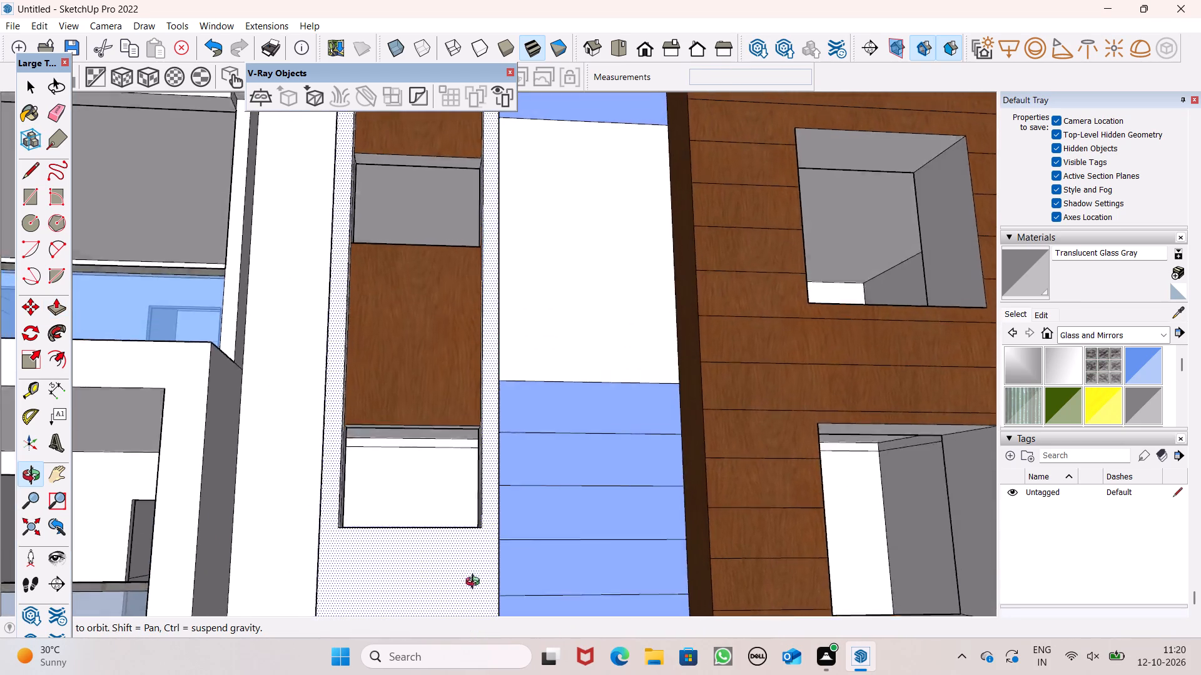
{"action": "middle_click_drag", "start_coordinate": [475, 583], "coordinate": [390, 584]}
{"action": "scroll", "coordinate": [607, 180], "scroll_direction": "down", "scroll_amount": 7}
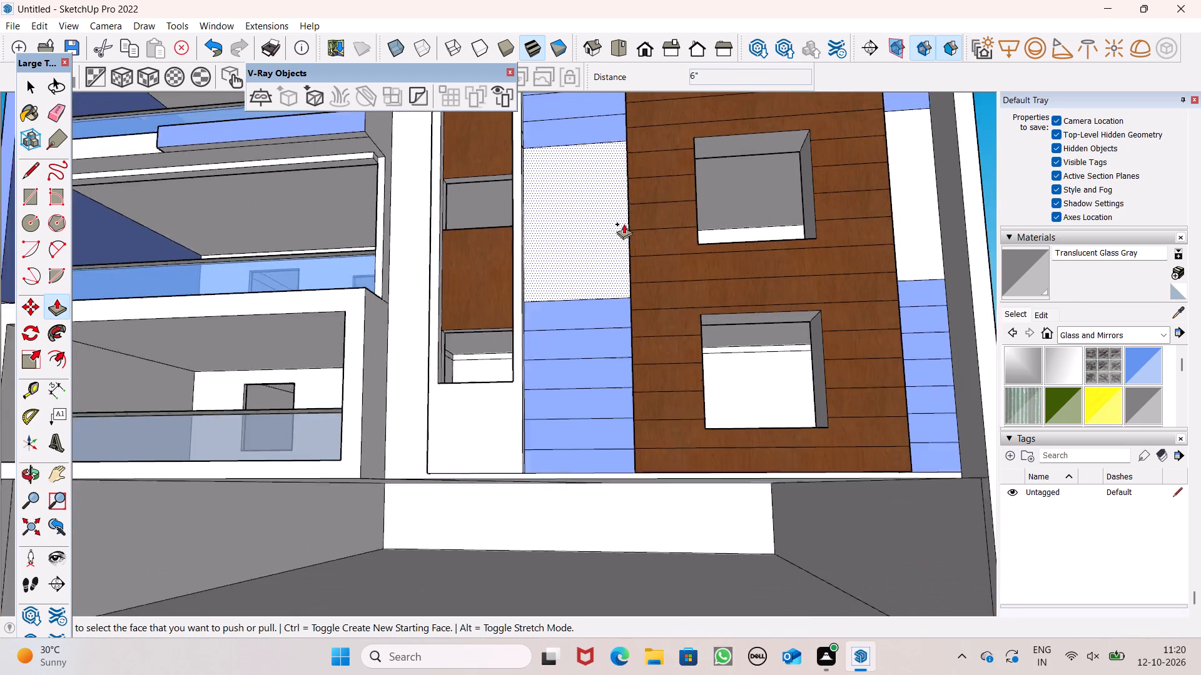
{"action": "scroll", "coordinate": [624, 224], "scroll_direction": "down", "scroll_amount": 1}
{"action": "middle_click_drag", "start_coordinate": [694, 315], "coordinate": [667, 182]}
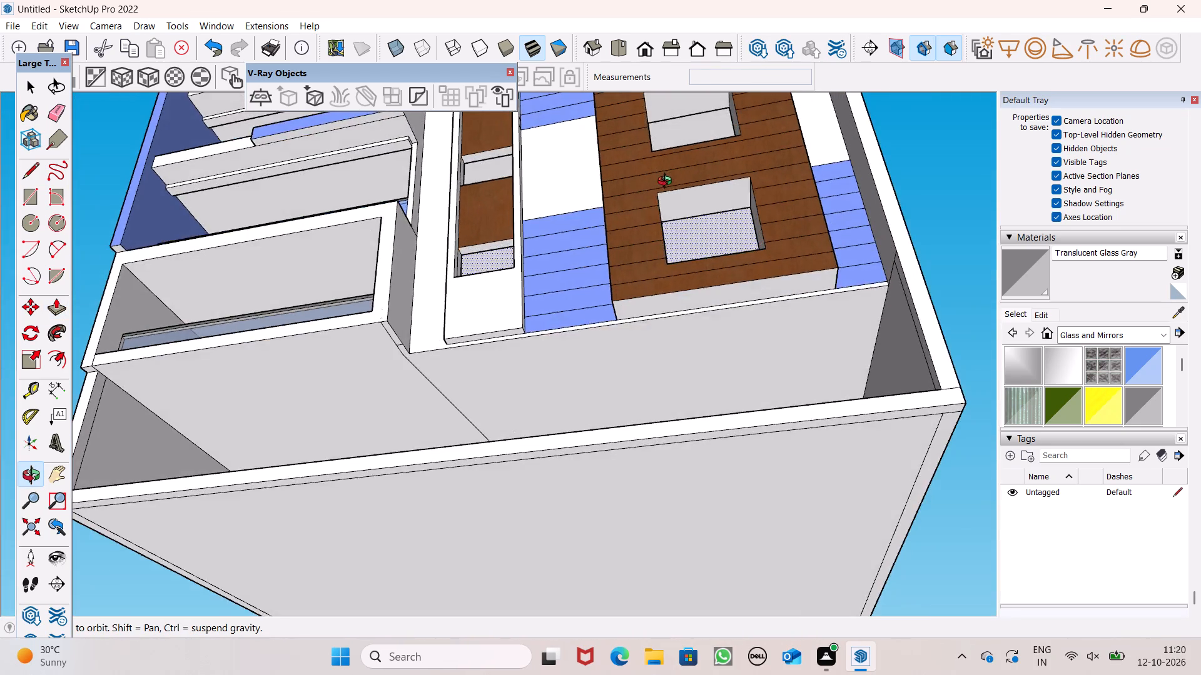
{"action": "middle_click_drag", "start_coordinate": [667, 182], "coordinate": [761, 197]}
{"action": "scroll", "coordinate": [569, 345], "scroll_direction": "up", "scroll_amount": 3}
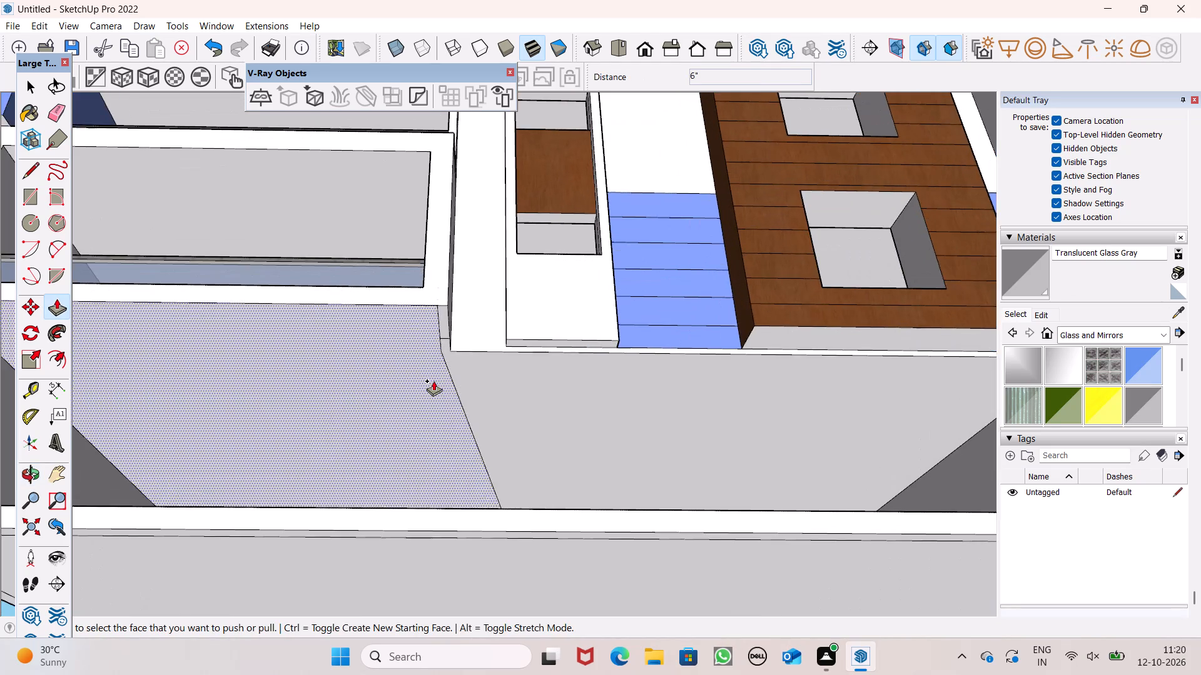
{"action": "middle_click_drag", "start_coordinate": [485, 380], "coordinate": [596, 456]}
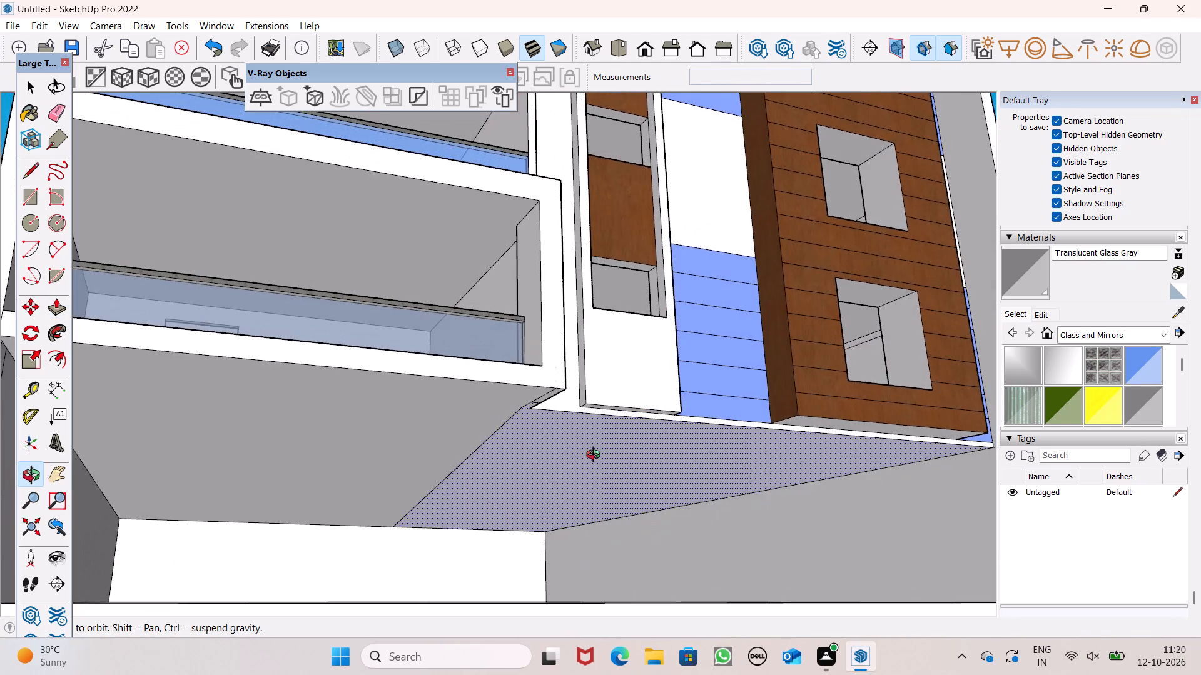
{"action": "middle_click_drag", "start_coordinate": [596, 456], "coordinate": [542, 422]}
{"action": "key", "text": "space"}
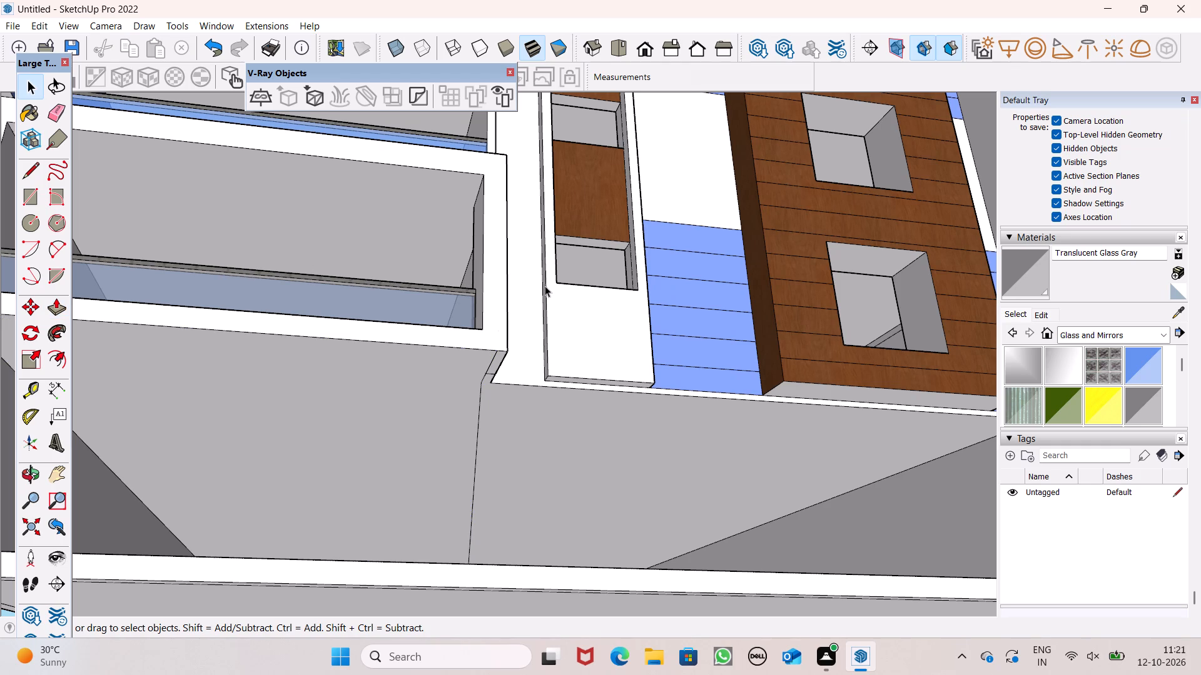
Draw a small rectangular column footprint on the open ground-level floor in front of the facade's narrow window strip.
{"action": "scroll", "coordinate": [620, 331], "scroll_direction": "down", "scroll_amount": 4}
{"action": "middle_click_drag", "start_coordinate": [657, 416], "coordinate": [633, 620]}
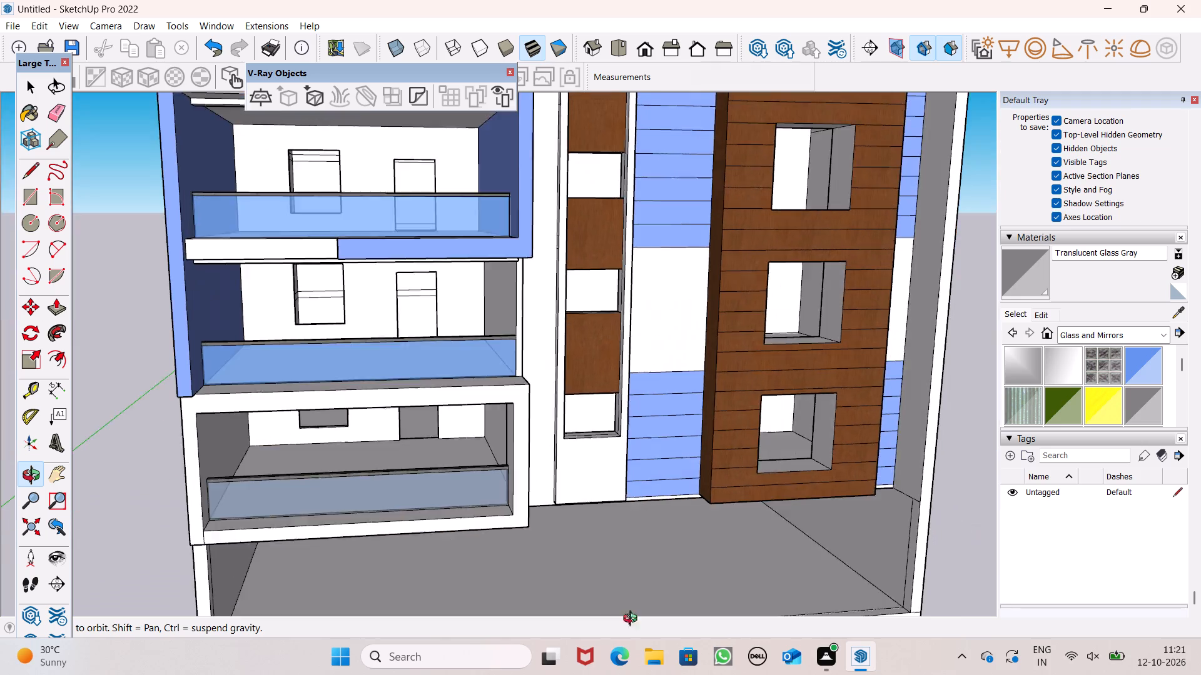
{"action": "middle_click_drag", "start_coordinate": [633, 620], "coordinate": [615, 552]}
{"action": "scroll", "coordinate": [600, 232], "scroll_direction": "down", "scroll_amount": 4}
{"action": "middle_click_drag", "start_coordinate": [625, 409], "coordinate": [620, 469]}
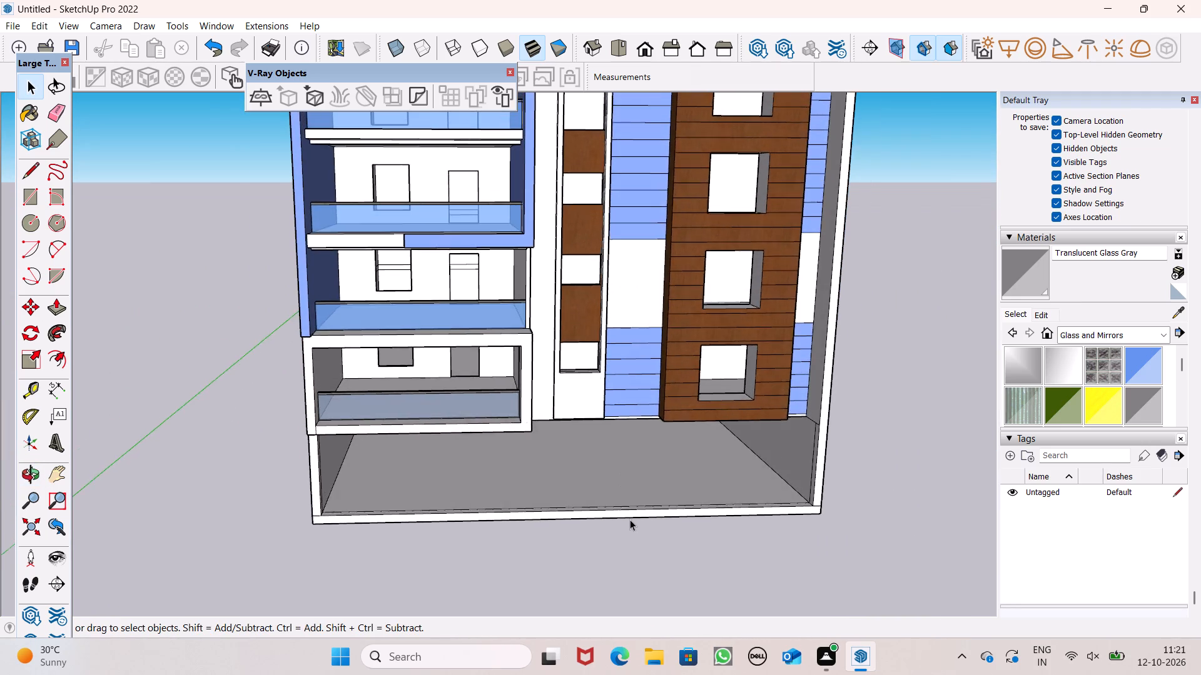
{"action": "scroll", "coordinate": [630, 519], "scroll_direction": "up", "scroll_amount": 5}
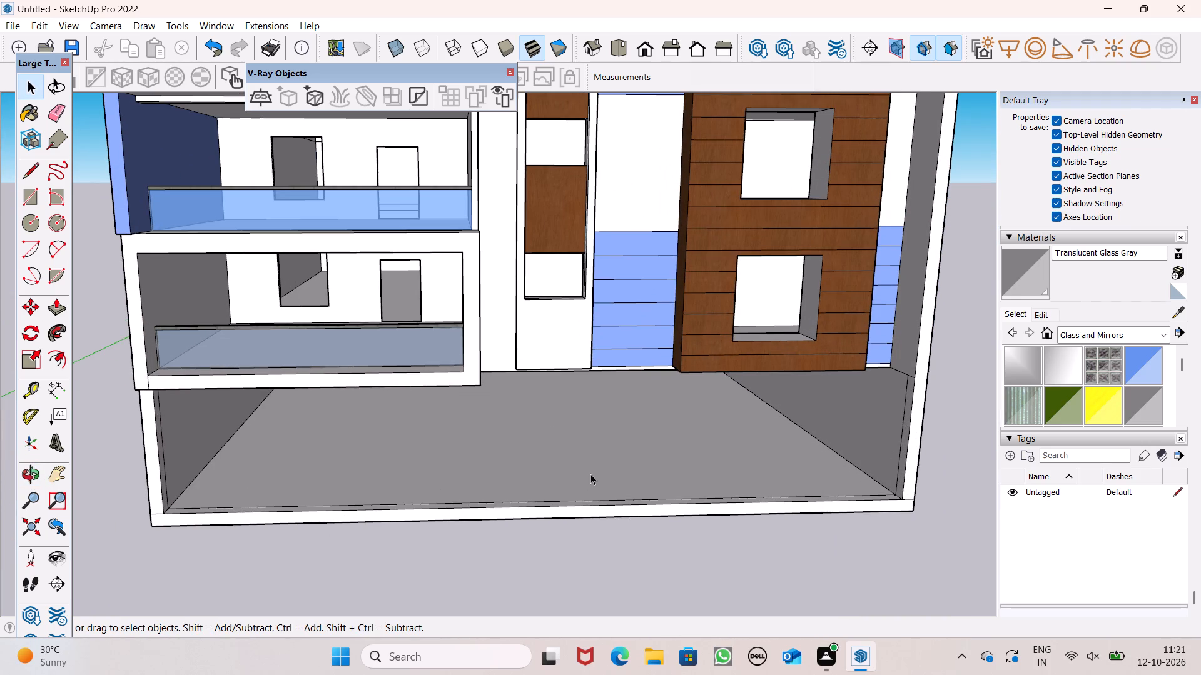
{"action": "scroll", "coordinate": [590, 474], "scroll_direction": "up", "scroll_amount": 2}
{"action": "left_click", "coordinate": [34, 191]}
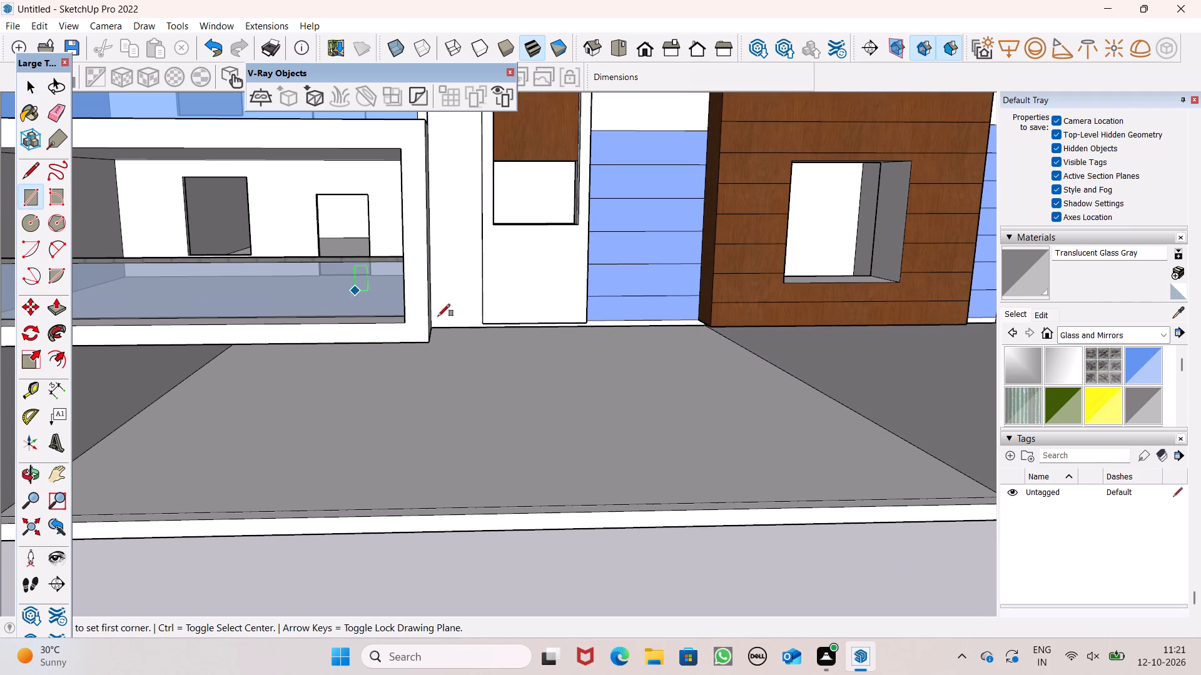
{"action": "scroll", "coordinate": [557, 374], "scroll_direction": "up", "scroll_amount": 7}
{"action": "left_click", "coordinate": [488, 347]}
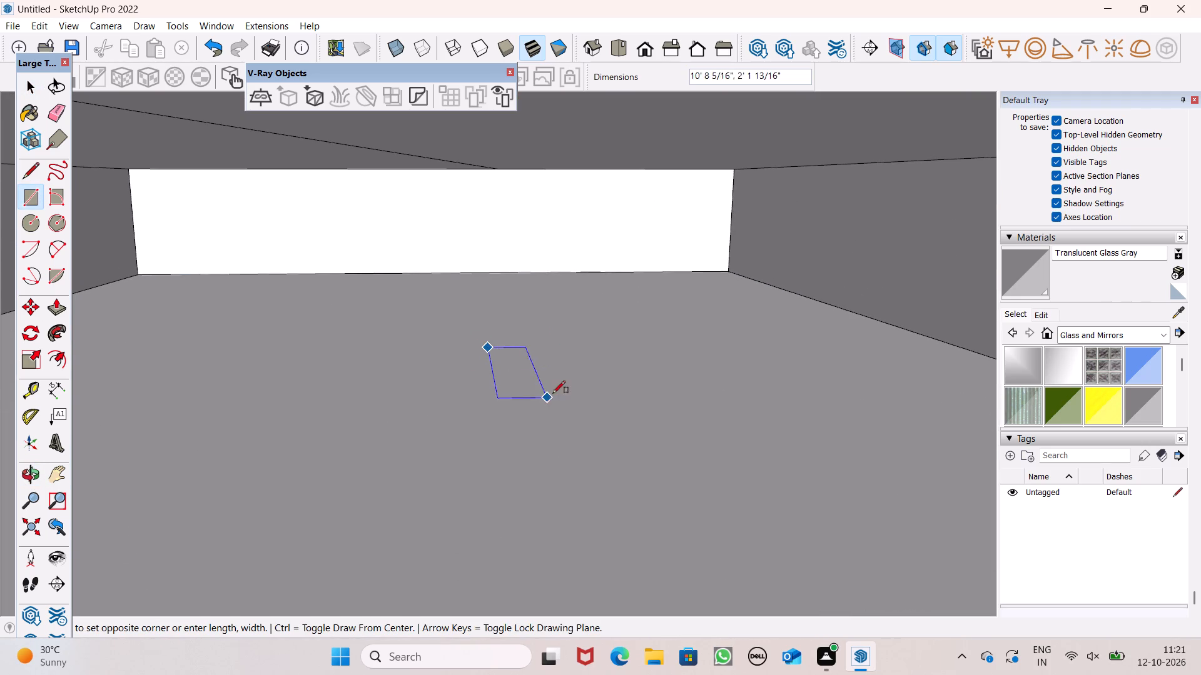
{"action": "left_click", "coordinate": [557, 379]}
{"action": "scroll", "coordinate": [527, 316], "scroll_direction": "down", "scroll_amount": 5}
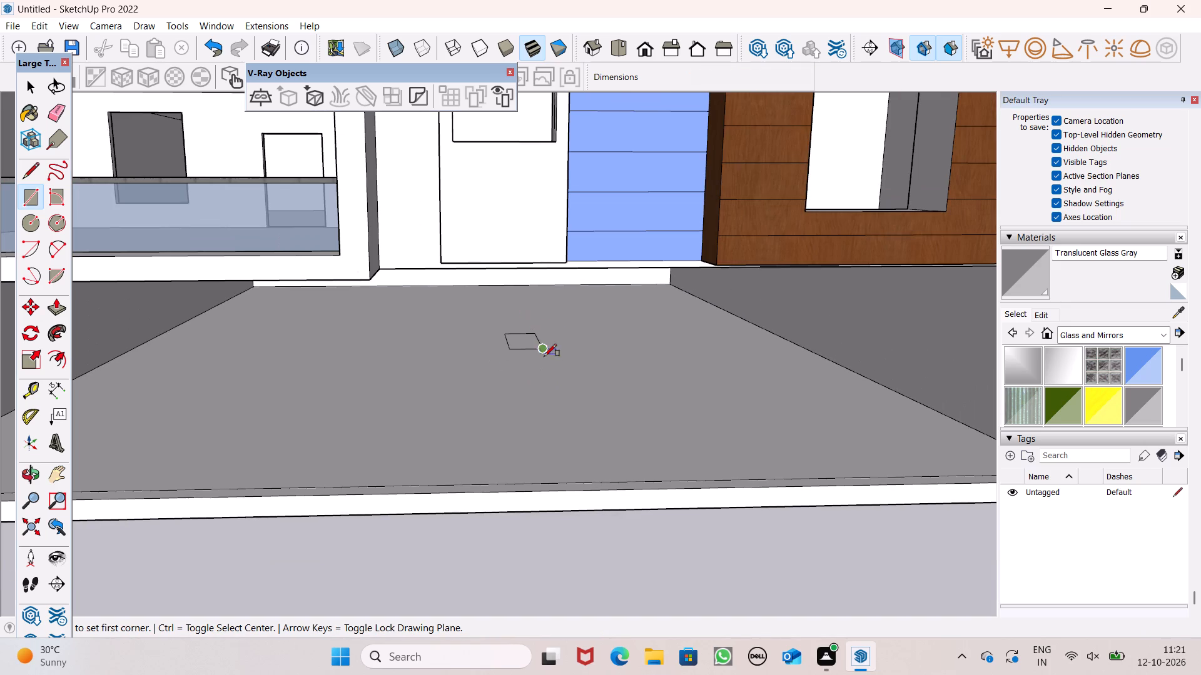
Copy the small column footprint forward across the ground-level floor towards the building's front edge.
{"action": "key", "text": "space"}
{"action": "double_click", "coordinate": [522, 335]}
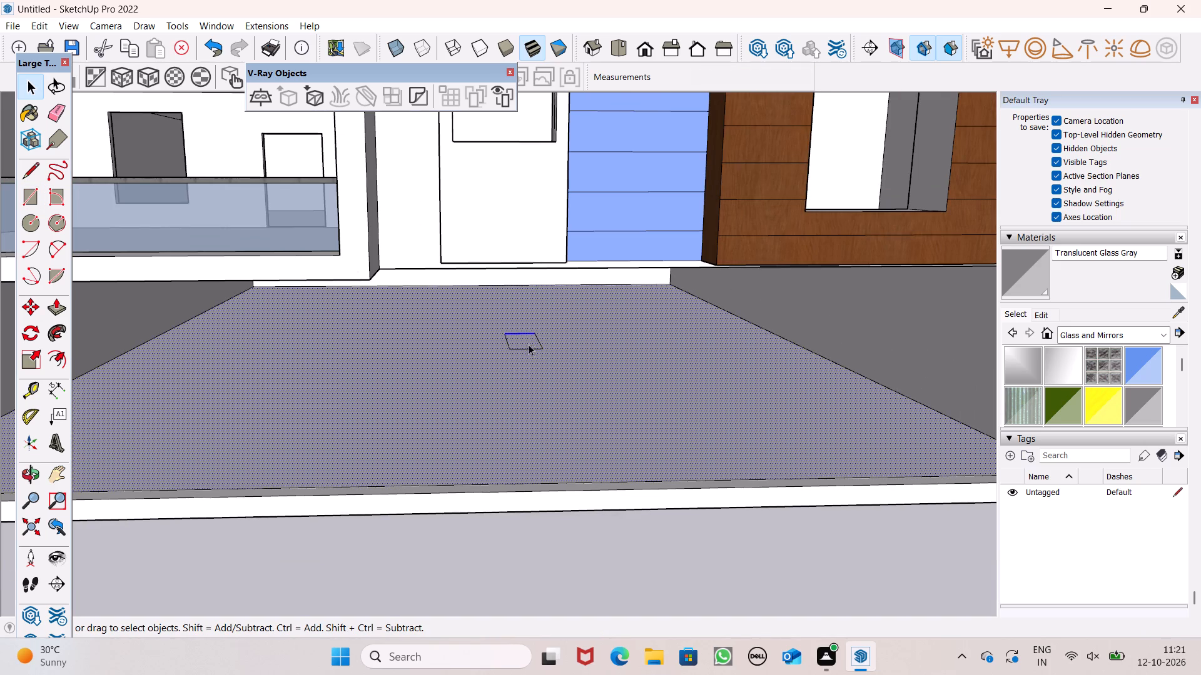
{"action": "scroll", "coordinate": [514, 371], "scroll_direction": "down", "scroll_amount": 7}
{"action": "left_click_drag", "start_coordinate": [572, 538], "coordinate": [557, 514]}
{"action": "middle_click_drag", "start_coordinate": [502, 399], "coordinate": [518, 504]}
{"action": "scroll", "coordinate": [530, 454], "scroll_direction": "up", "scroll_amount": 2}
{"action": "middle_click_drag", "start_coordinate": [530, 454], "coordinate": [530, 438]}
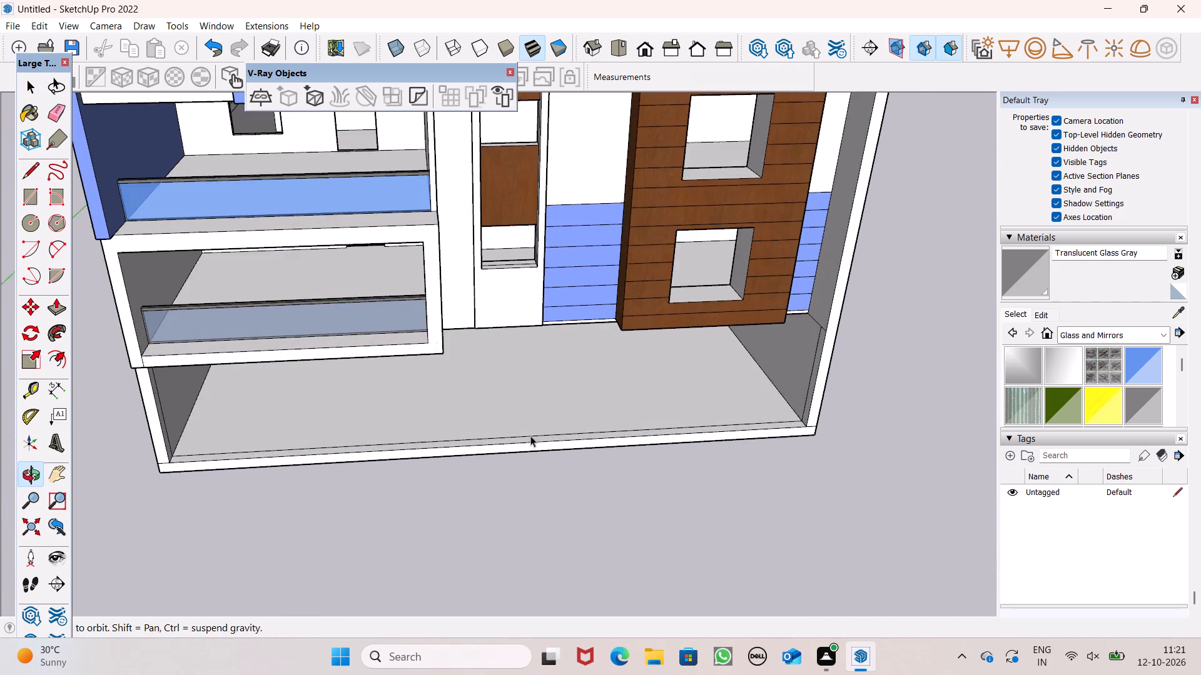
{"action": "scroll", "coordinate": [530, 436], "scroll_direction": "up", "scroll_amount": 2}
{"action": "middle_click_drag", "start_coordinate": [543, 446], "coordinate": [525, 367]}
{"action": "scroll", "coordinate": [519, 344], "scroll_direction": "up", "scroll_amount": 5}
{"action": "double_click", "coordinate": [519, 332]}
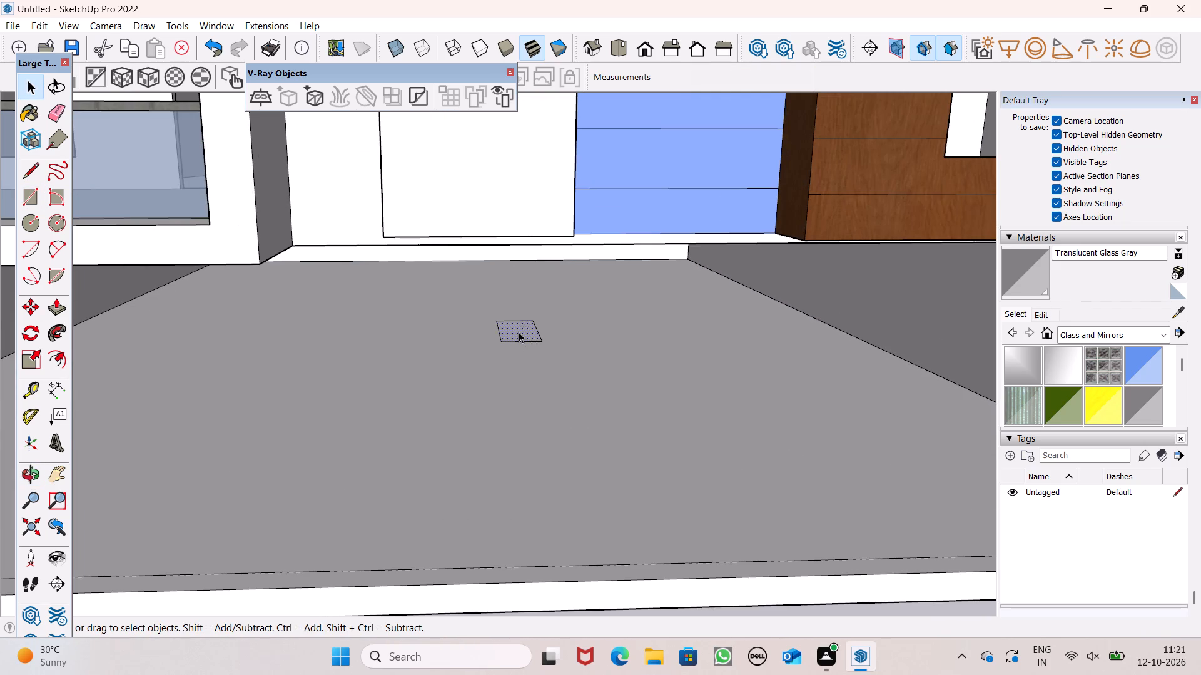
{"action": "scroll", "coordinate": [519, 332], "scroll_direction": "down", "scroll_amount": 3}
{"action": "key", "text": "m"}
{"action": "key", "text": "Return"}
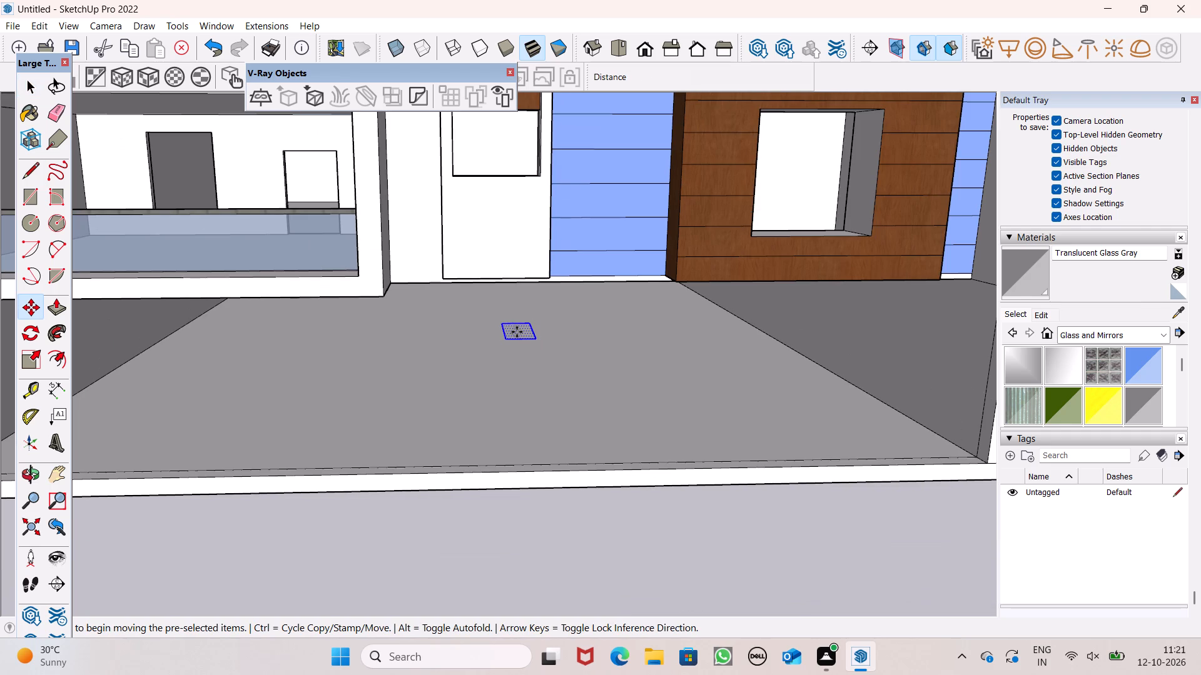
{"action": "left_click_drag", "start_coordinate": [517, 332], "coordinate": [533, 412]}
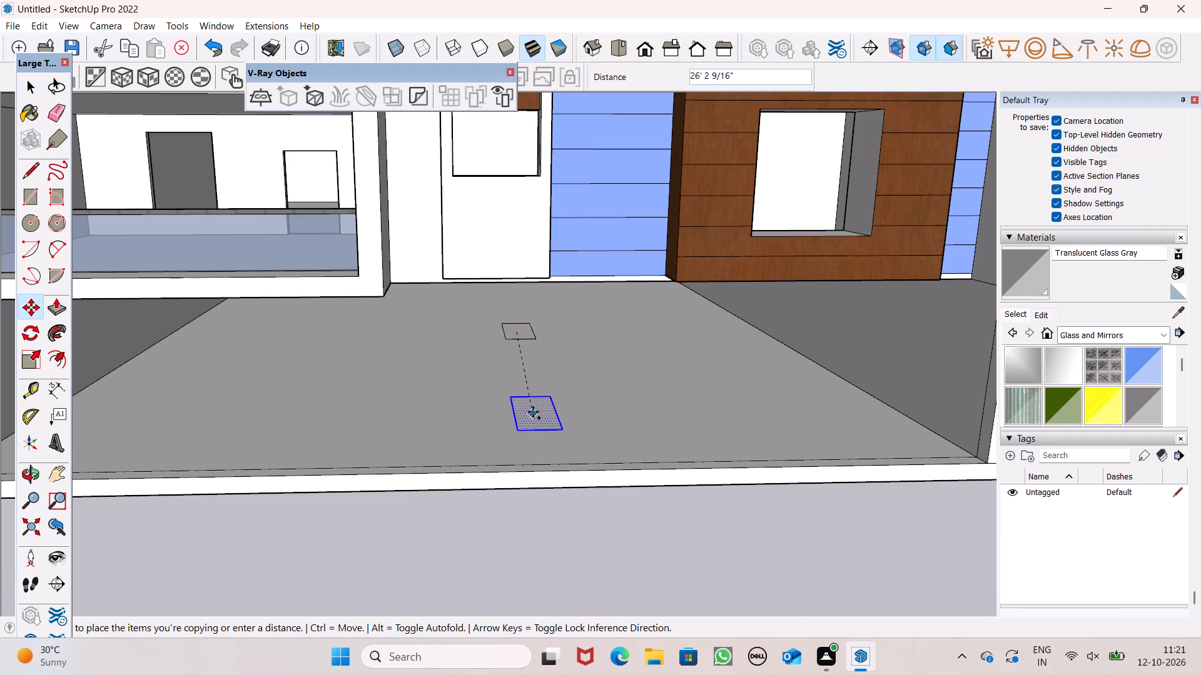
{"action": "left_click_drag", "start_coordinate": [533, 412], "coordinate": [532, 405]}
{"action": "key", "text": "space"}
{"action": "left_click_drag", "start_coordinate": [627, 588], "coordinate": [619, 577]}
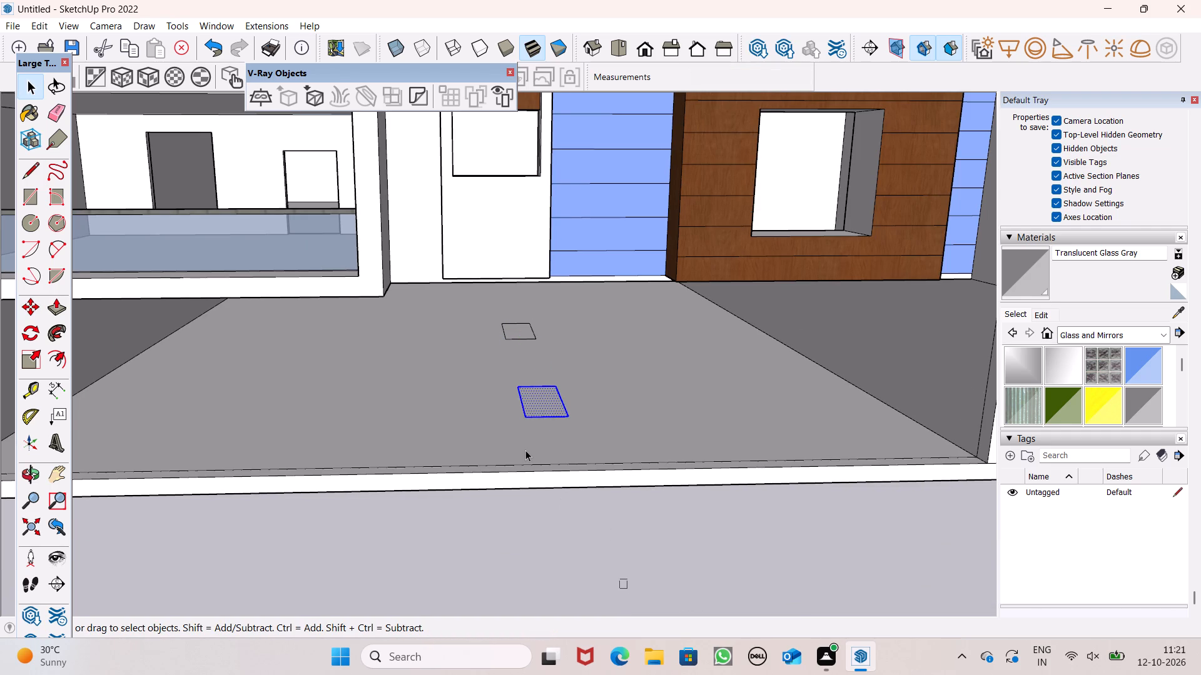
Push/Pull both column footprints up 10' from the ground-level floor to the slab above.
{"action": "scroll", "coordinate": [522, 447], "scroll_direction": "down", "scroll_amount": 1}
{"action": "middle_click_drag", "start_coordinate": [543, 428], "coordinate": [422, 420]}
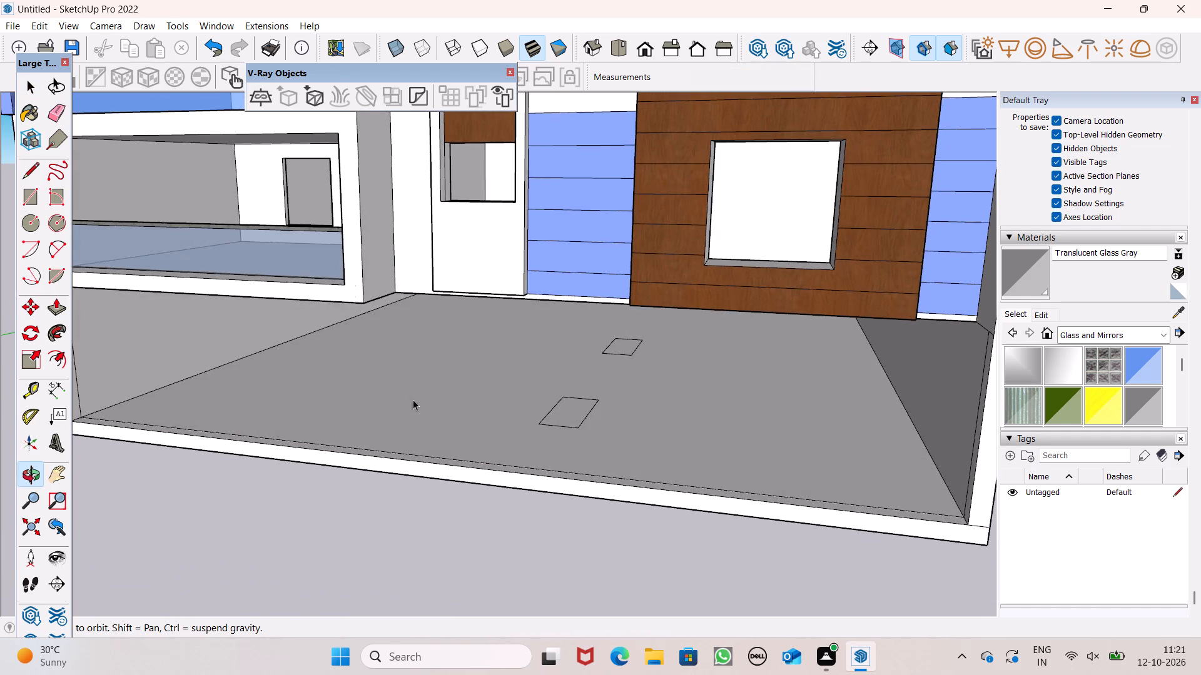
{"action": "left_click", "coordinate": [53, 316]}
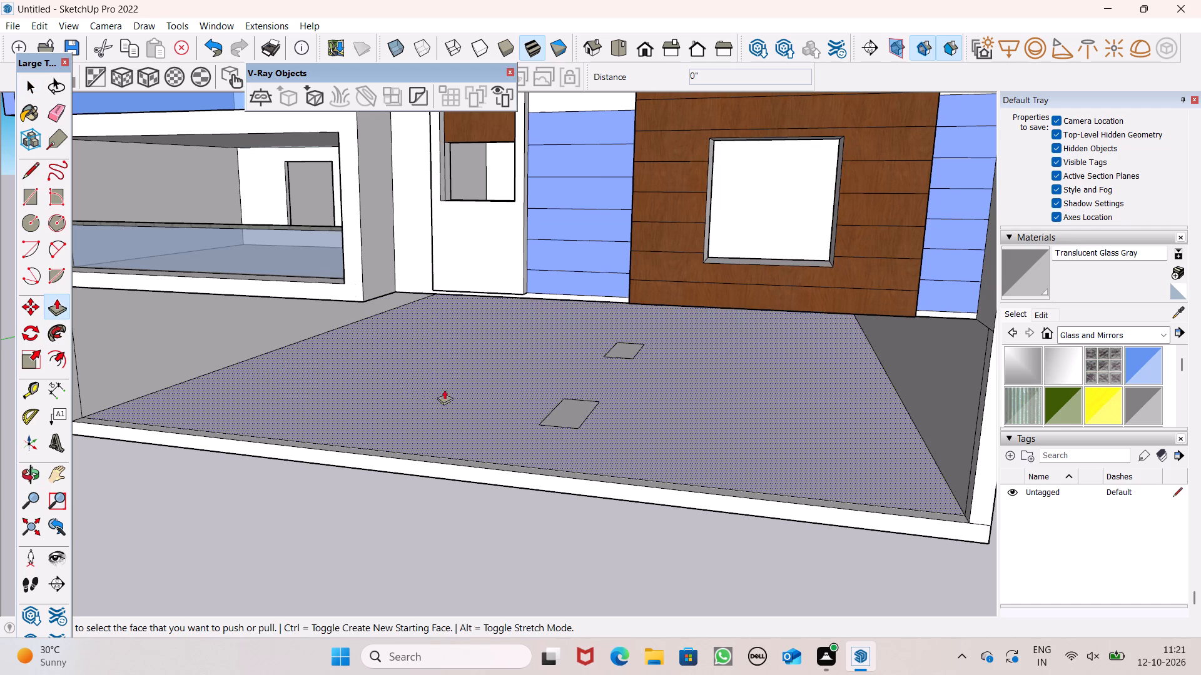
{"action": "left_click_drag", "start_coordinate": [620, 346], "coordinate": [606, 295]}
{"action": "scroll", "coordinate": [642, 357], "scroll_direction": "up", "scroll_amount": 1}
{"action": "middle_click_drag", "start_coordinate": [642, 357], "coordinate": [644, 346]}
{"action": "left_click_drag", "start_coordinate": [570, 421], "coordinate": [559, 278]}
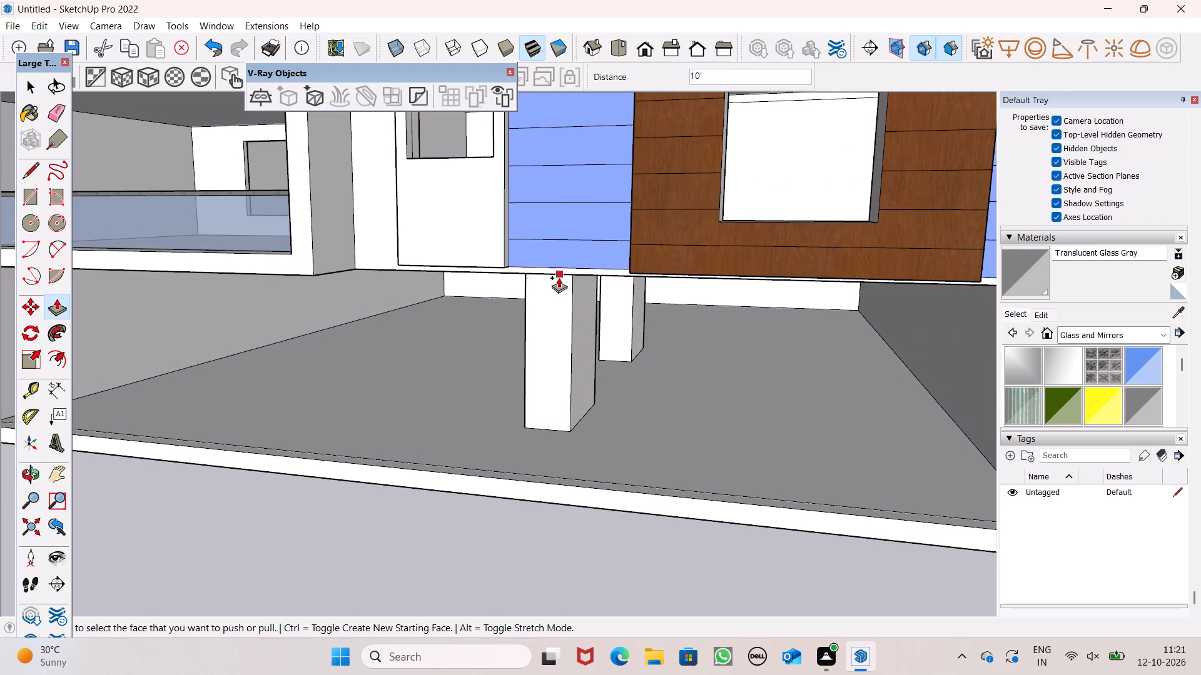
{"action": "scroll", "coordinate": [562, 372], "scroll_direction": "down", "scroll_amount": 5}
{"action": "middle_click_drag", "start_coordinate": [594, 429], "coordinate": [715, 315]}
{"action": "scroll", "coordinate": [609, 372], "scroll_direction": "down", "scroll_amount": 3}
{"action": "key", "text": "space"}
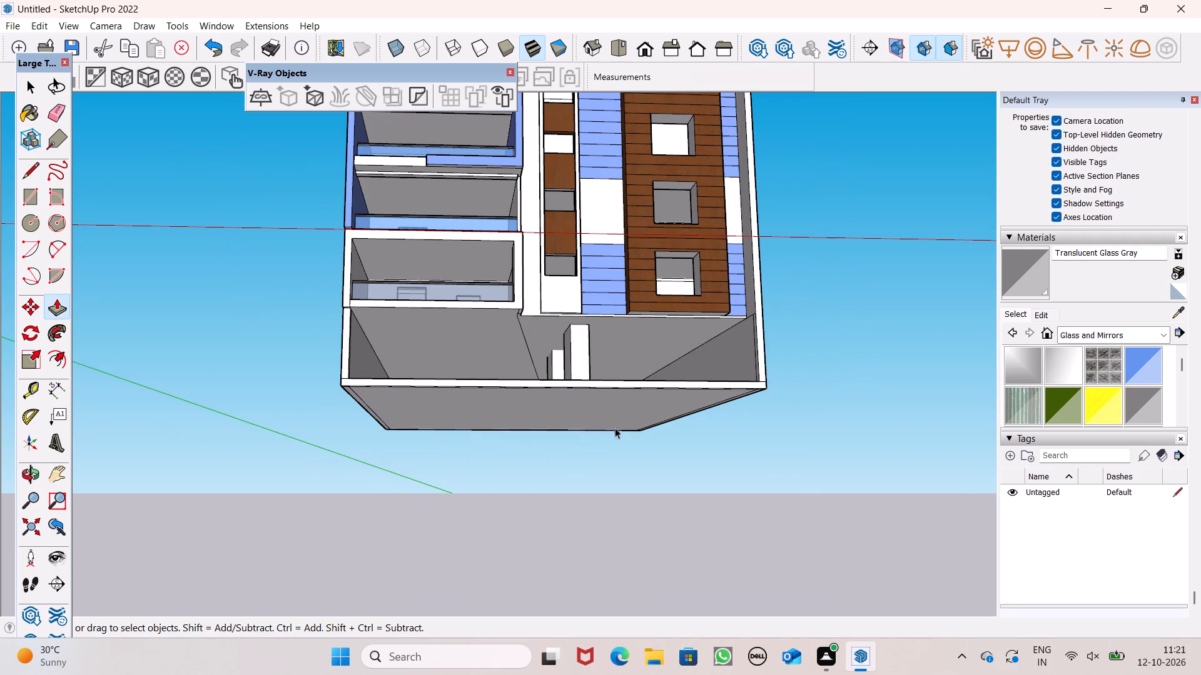
Draw a small, roughly square upright rectangle in the open space beside the building's ground level.
{"action": "scroll", "coordinate": [589, 351], "scroll_direction": "down", "scroll_amount": 2}
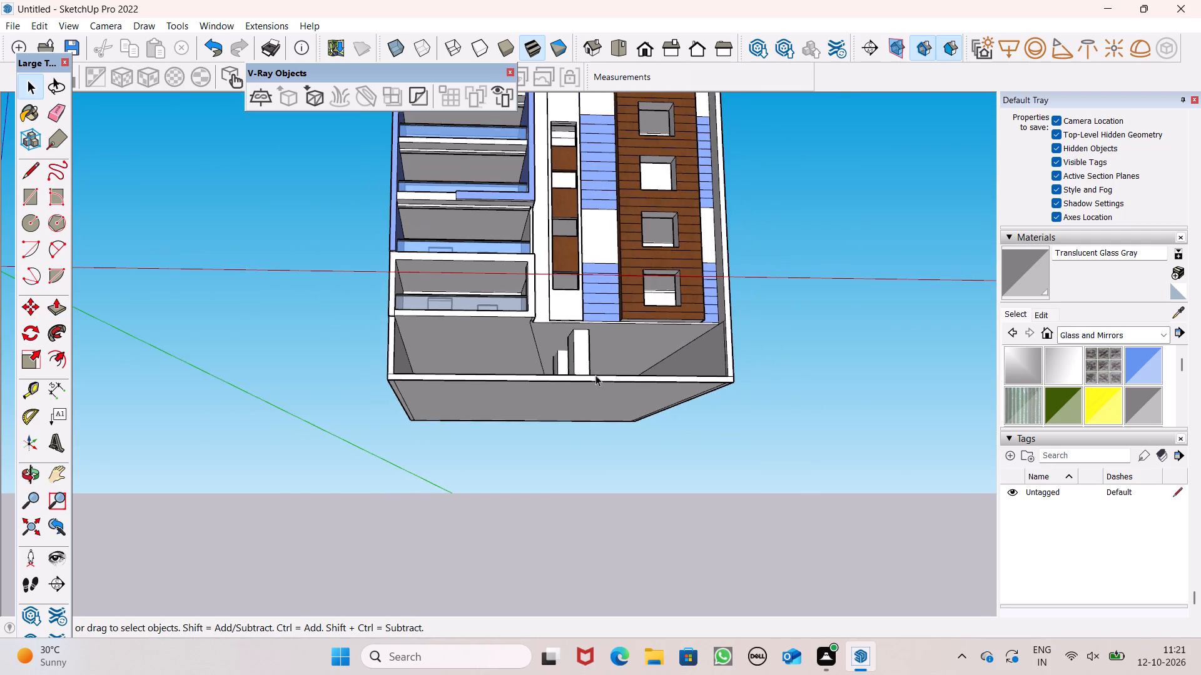
{"action": "middle_click_drag", "start_coordinate": [607, 381], "coordinate": [557, 582]}
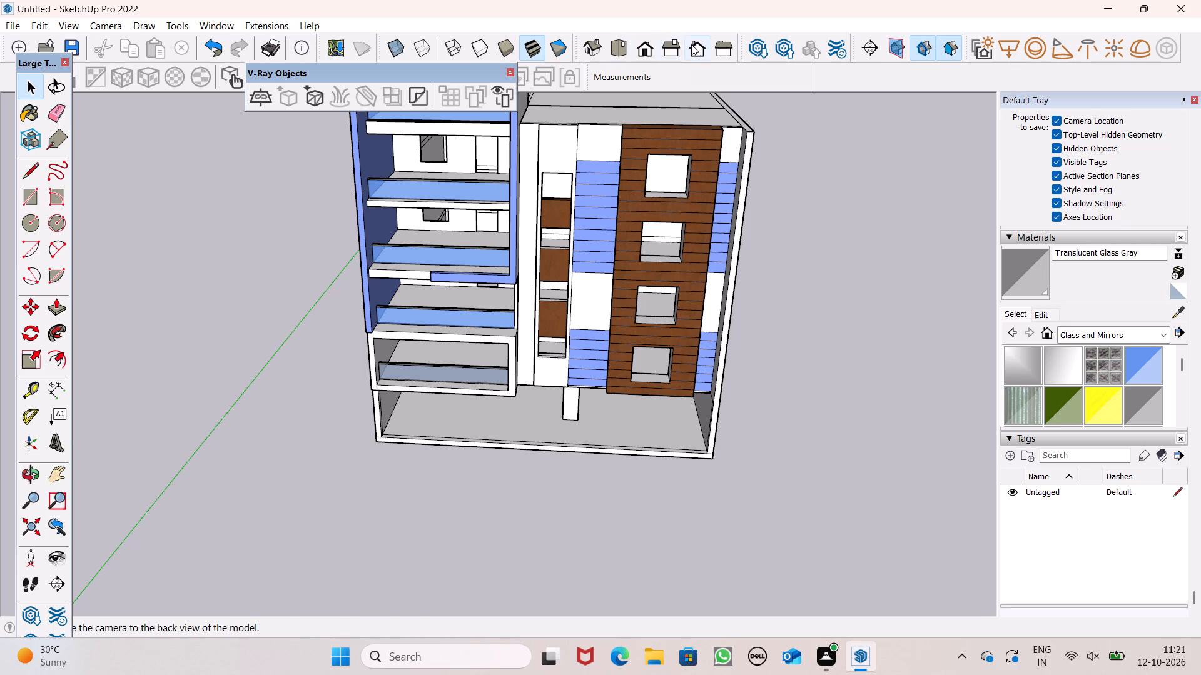
{"action": "scroll", "coordinate": [689, 244], "scroll_direction": "up", "scroll_amount": 5}
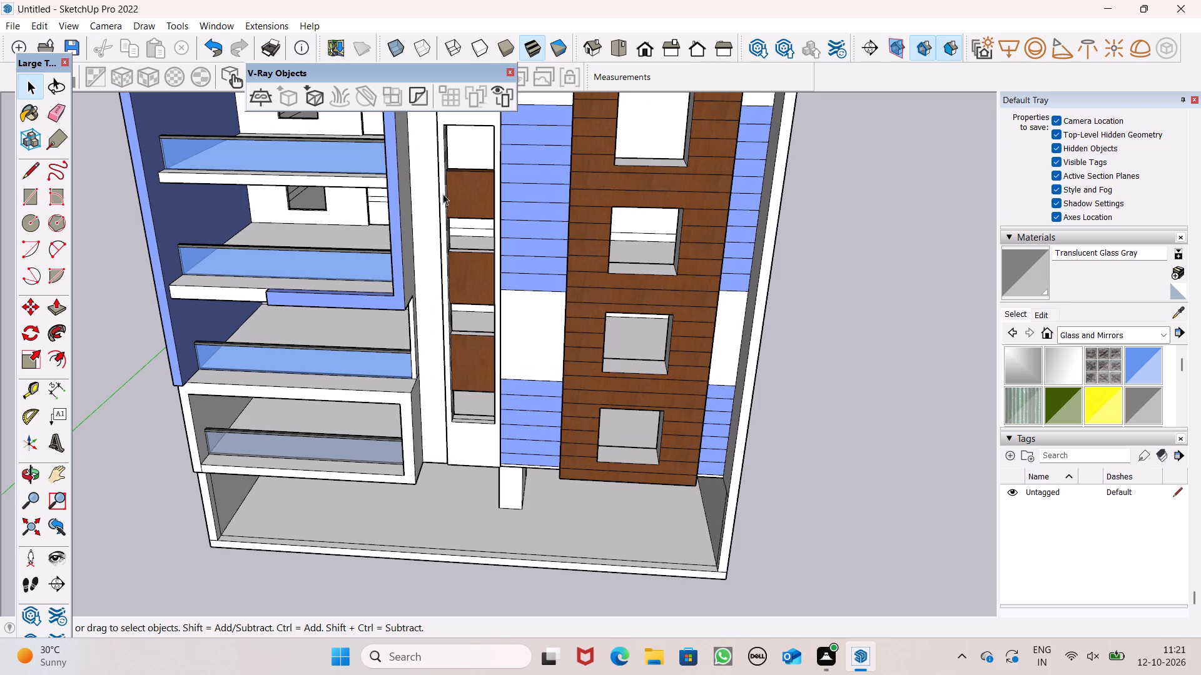
{"action": "left_click", "coordinate": [36, 202]}
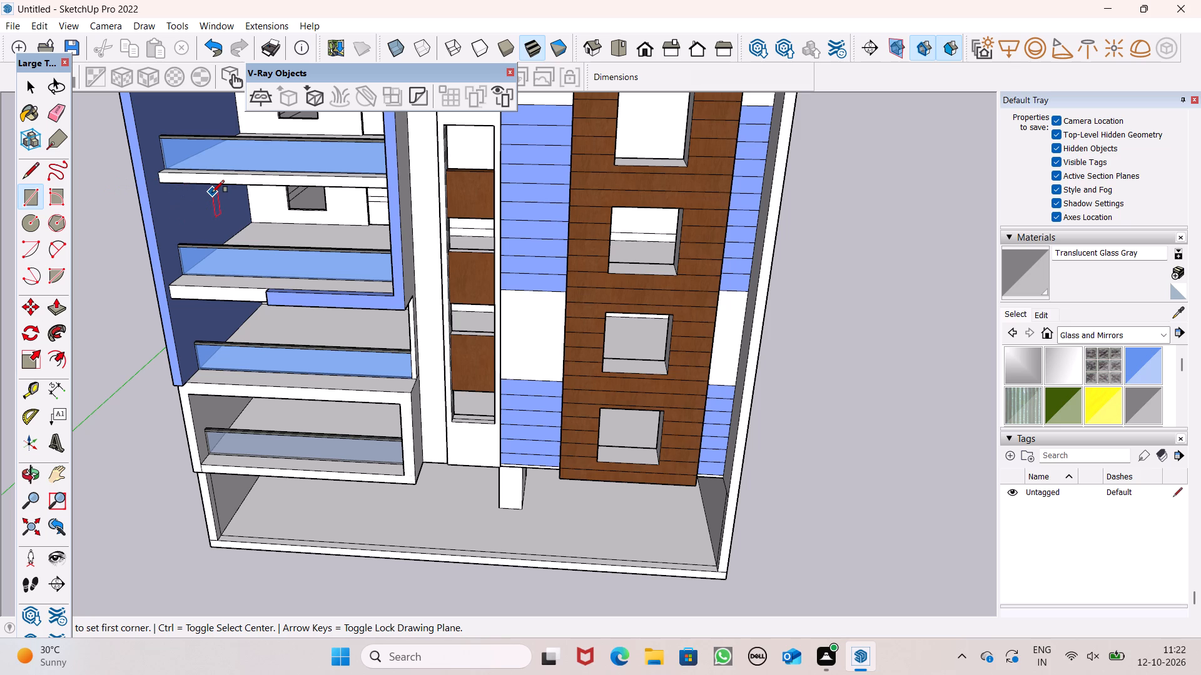
{"action": "scroll", "coordinate": [227, 196], "scroll_direction": "down", "scroll_amount": 4}
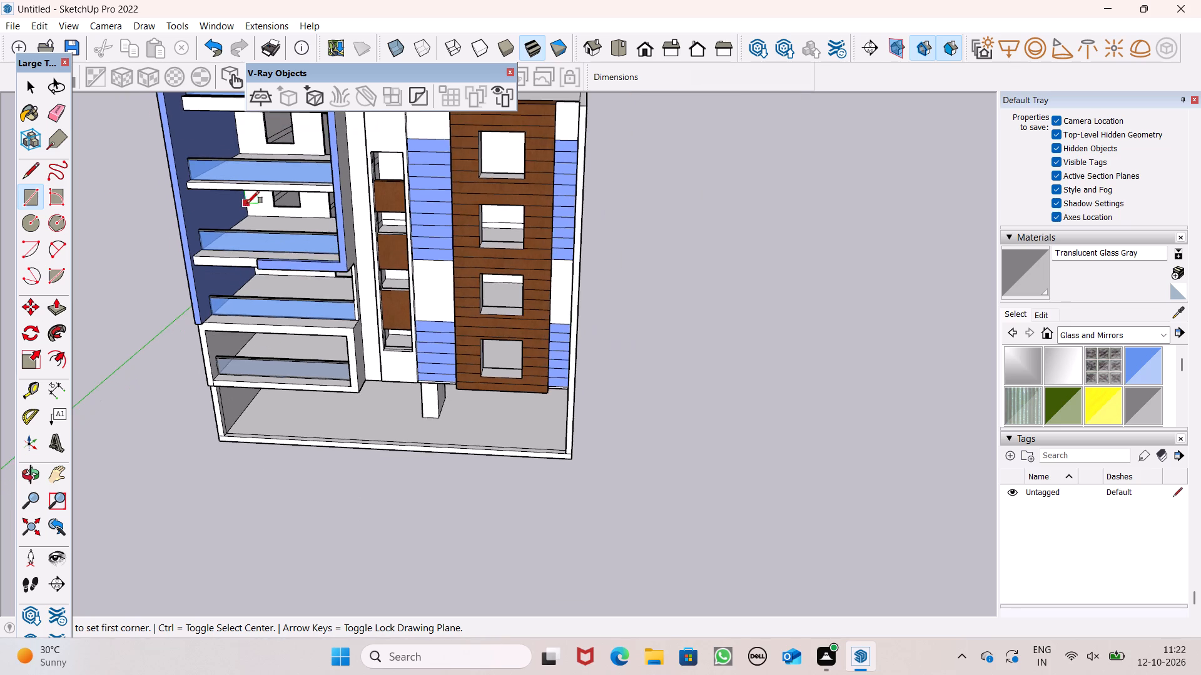
{"action": "scroll", "coordinate": [365, 237], "scroll_direction": "down", "scroll_amount": 2}
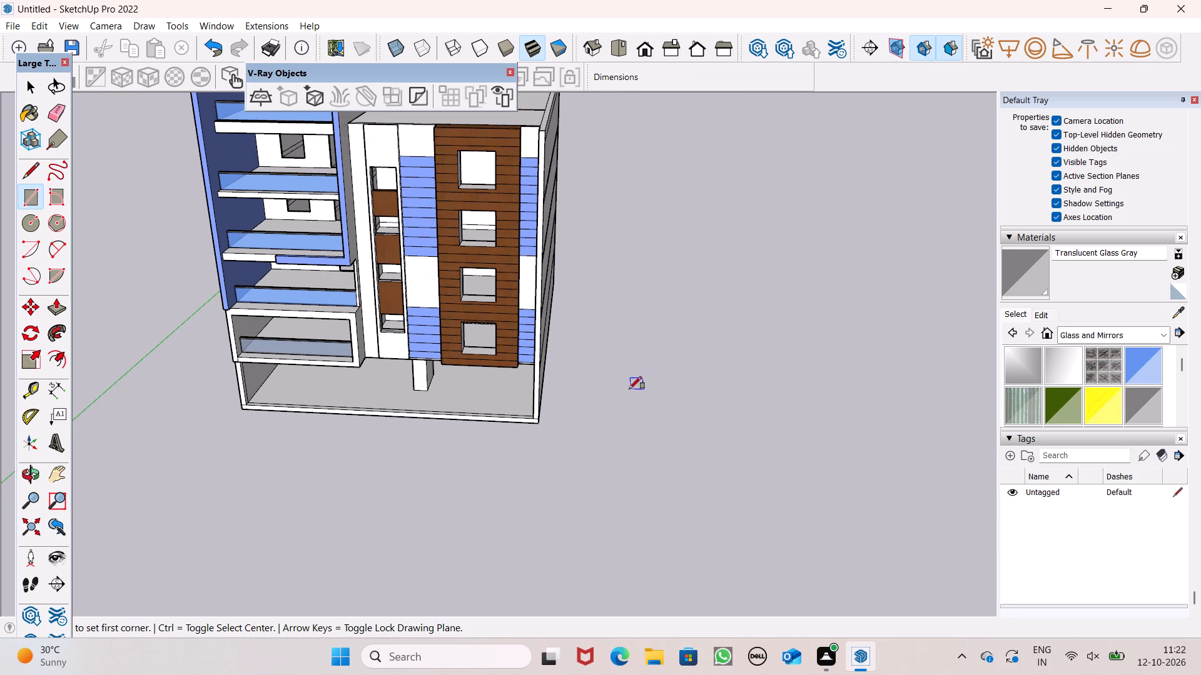
{"action": "middle_click_drag", "start_coordinate": [631, 392], "coordinate": [673, 277]}
{"action": "scroll", "coordinate": [673, 277], "scroll_direction": "down", "scroll_amount": 1}
{"action": "scroll", "coordinate": [673, 277], "scroll_direction": "up", "scroll_amount": 1}
{"action": "scroll", "coordinate": [673, 277], "scroll_direction": "down", "scroll_amount": 1}
{"action": "scroll", "coordinate": [673, 277], "scroll_direction": "up", "scroll_amount": 1}
{"action": "scroll", "coordinate": [673, 277], "scroll_direction": "down", "scroll_amount": 1}
{"action": "scroll", "coordinate": [671, 282], "scroll_direction": "up", "scroll_amount": 1}
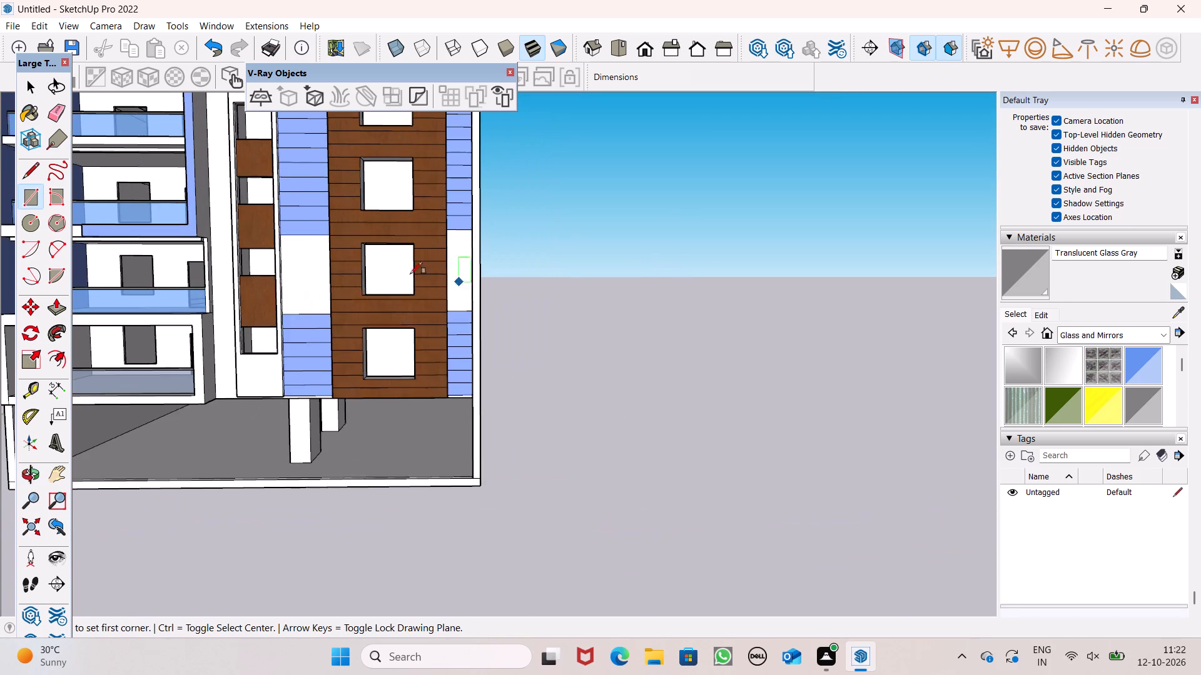
{"action": "scroll", "coordinate": [99, 208], "scroll_direction": "down", "scroll_amount": 1}
{"action": "scroll", "coordinate": [0, 75], "scroll_direction": "up", "scroll_amount": 1}
{"action": "scroll", "coordinate": [537, 304], "scroll_direction": "down", "scroll_amount": 3}
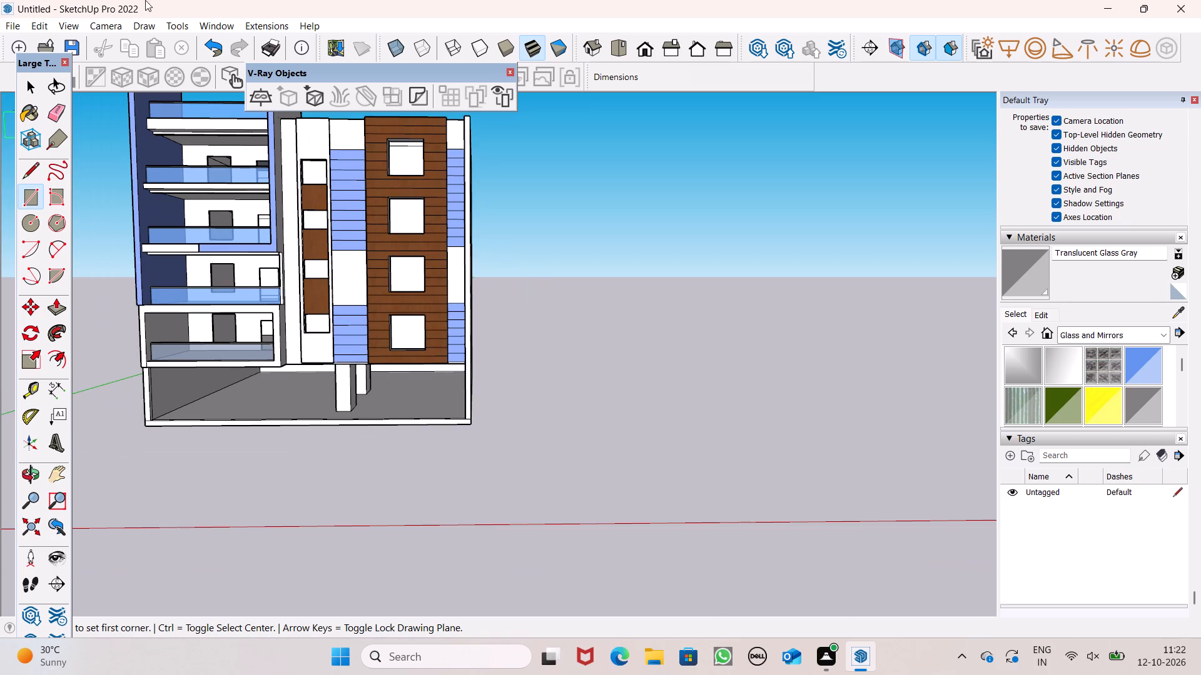
{"action": "scroll", "coordinate": [736, 221], "scroll_direction": "down", "scroll_amount": 3}
{"action": "scroll", "coordinate": [717, 237], "scroll_direction": "up", "scroll_amount": 1}
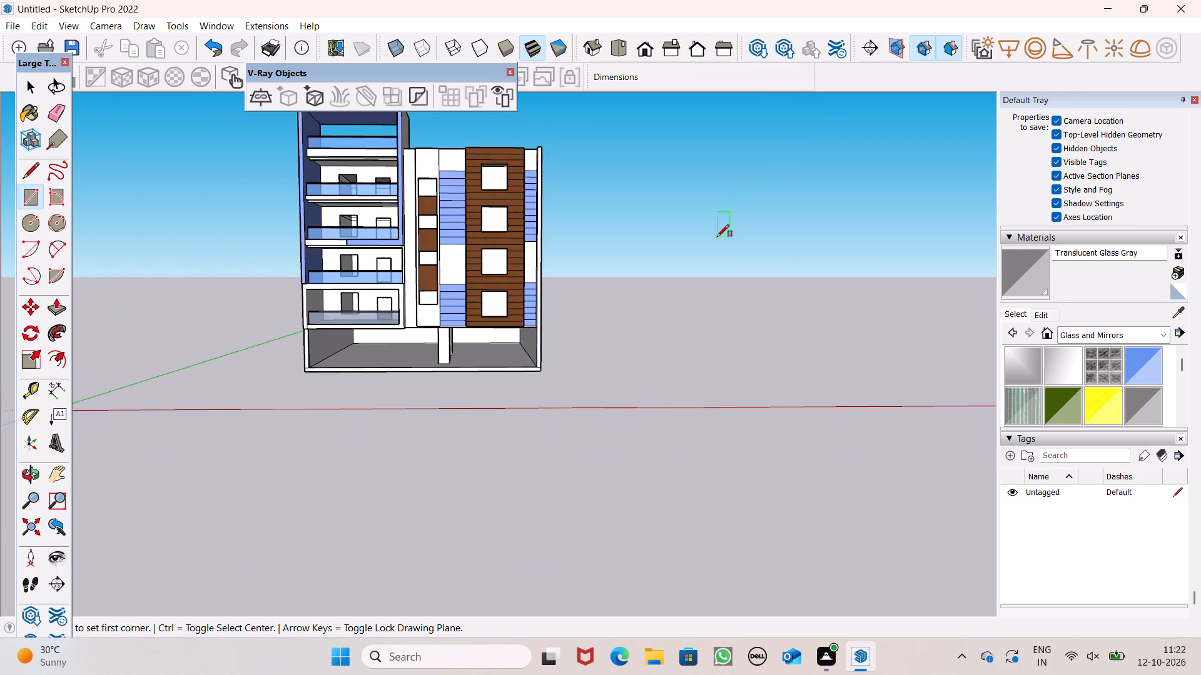
{"action": "scroll", "coordinate": [717, 237], "scroll_direction": "up", "scroll_amount": 1}
{"action": "middle_click_drag", "start_coordinate": [557, 400], "coordinate": [530, 431]}
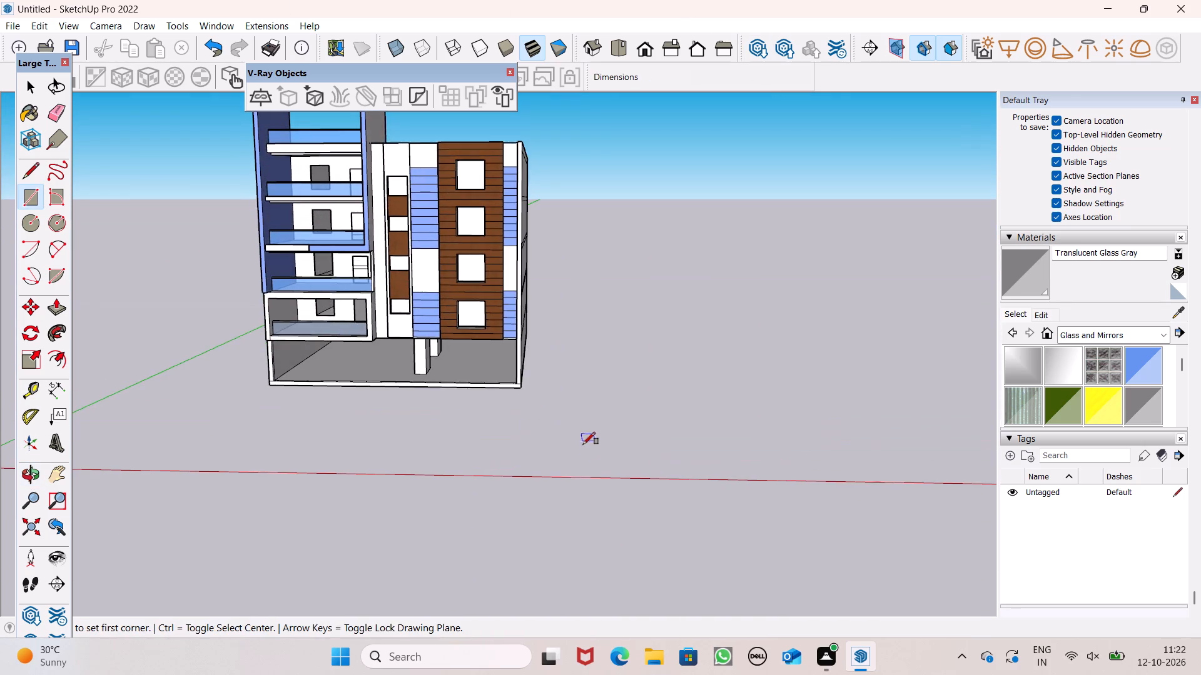
{"action": "middle_click_drag", "start_coordinate": [585, 462], "coordinate": [571, 412]}
{"action": "scroll", "coordinate": [571, 399], "scroll_direction": "up", "scroll_amount": 3}
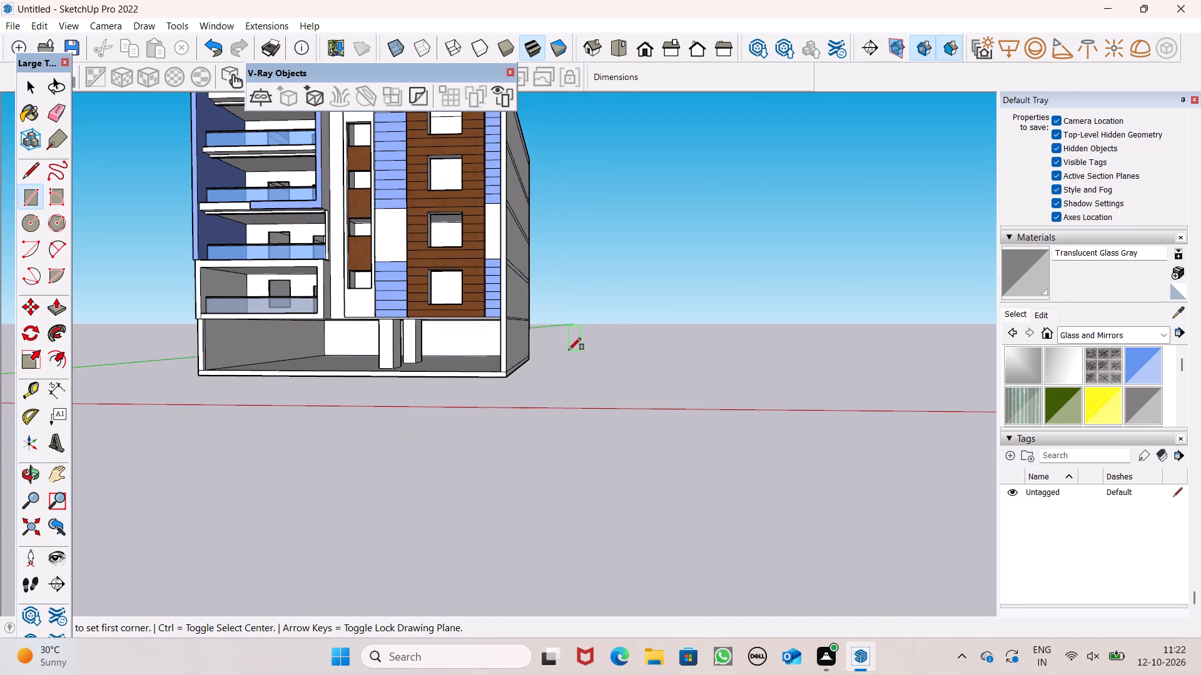
{"action": "left_click", "coordinate": [569, 349]}
{"action": "scroll", "coordinate": [623, 392], "scroll_direction": "up", "scroll_amount": 6}
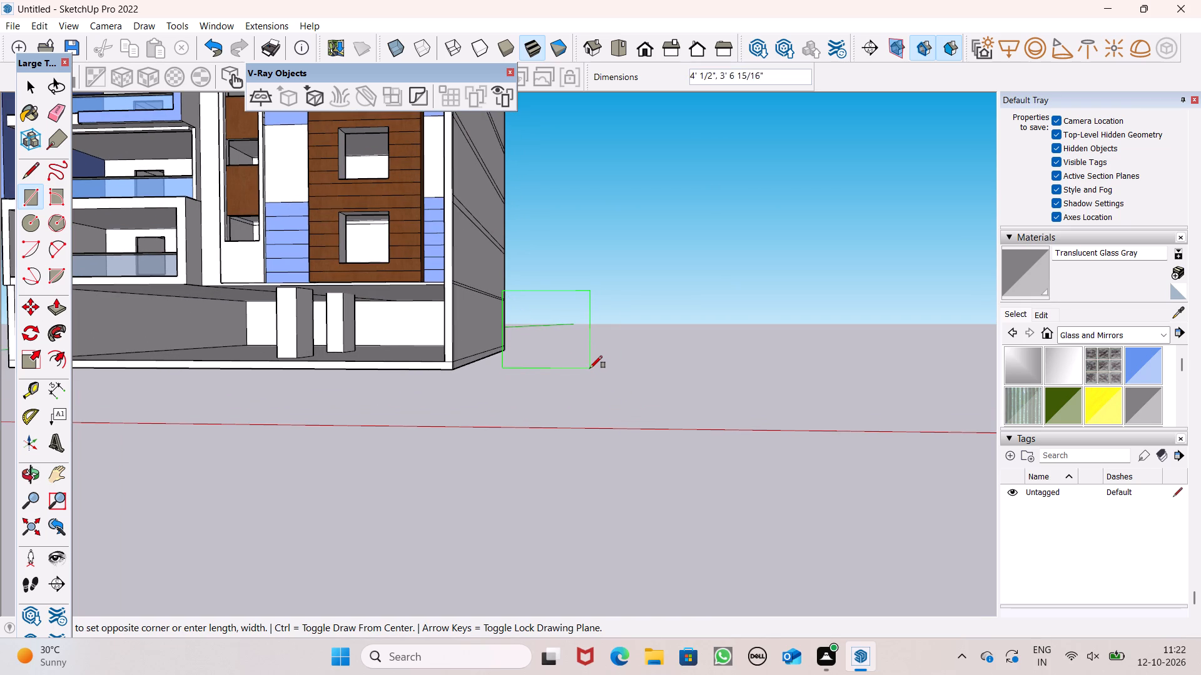
{"action": "left_click_drag", "start_coordinate": [562, 350], "coordinate": [569, 335]}
{"action": "key", "text": "space"}
Offset the upright rectangle's outline inward to form a thin frame border.
{"action": "middle_click_drag", "start_coordinate": [553, 347], "coordinate": [561, 414]}
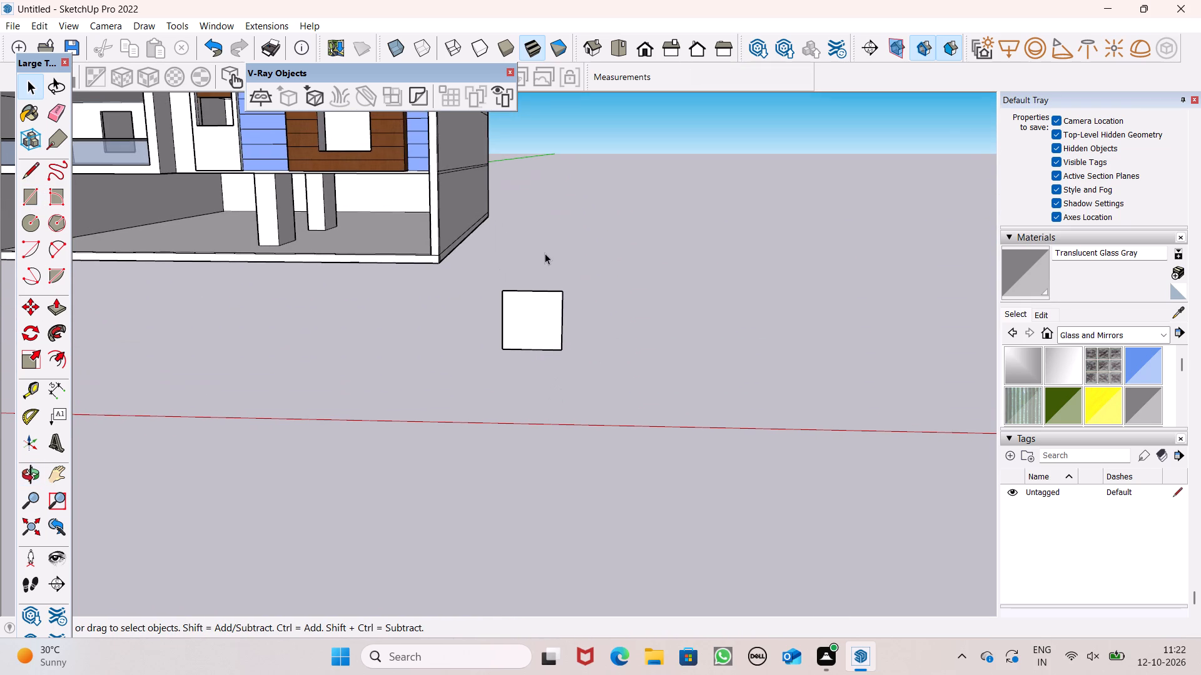
{"action": "scroll", "coordinate": [545, 253], "scroll_direction": "up", "scroll_amount": 5}
{"action": "scroll", "coordinate": [545, 253], "scroll_direction": "down", "scroll_amount": 3}
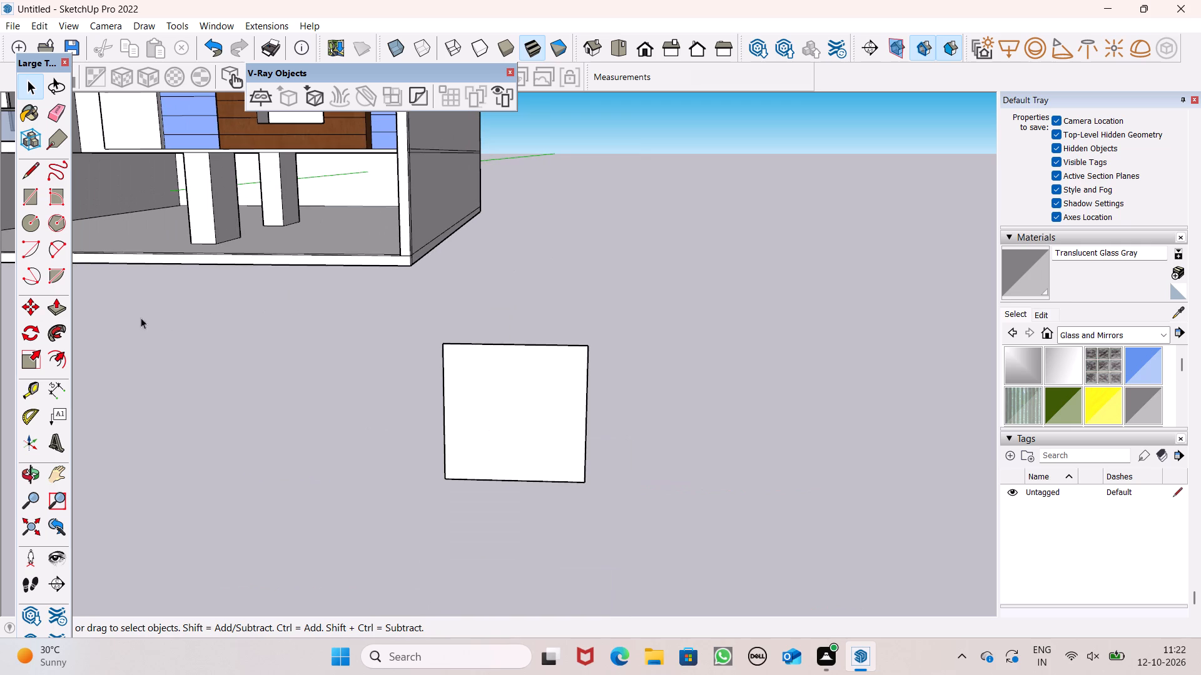
{"action": "left_click", "coordinate": [51, 353]}
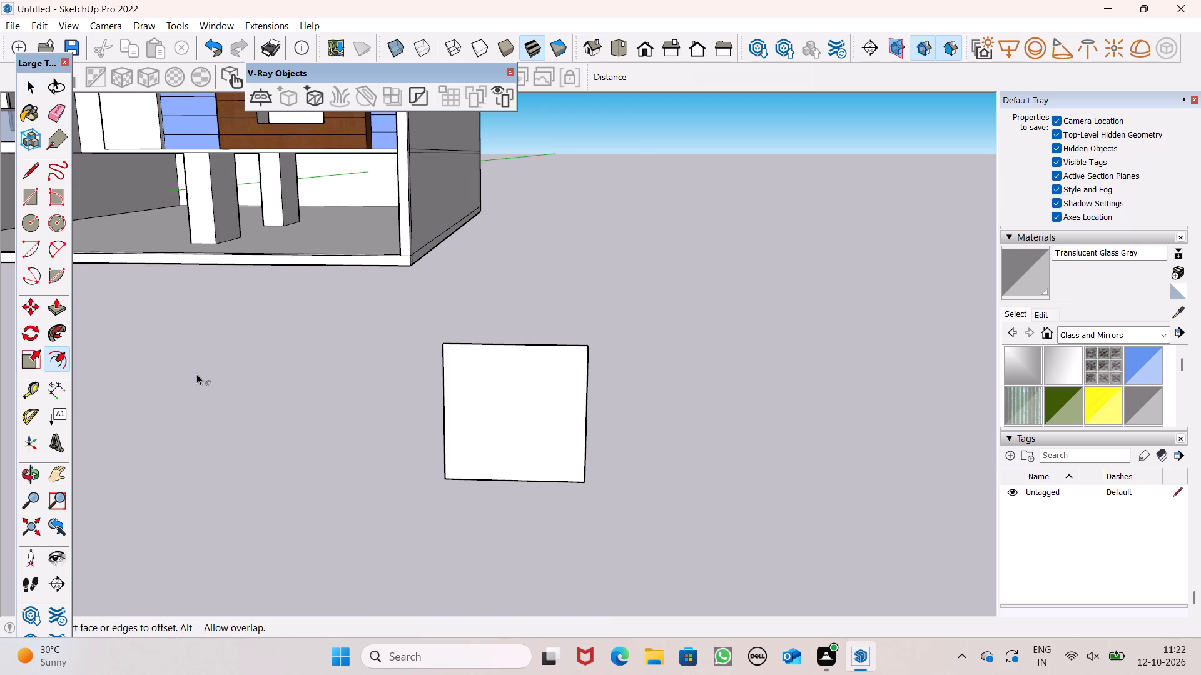
{"action": "left_click_drag", "start_coordinate": [516, 361], "coordinate": [519, 367]}
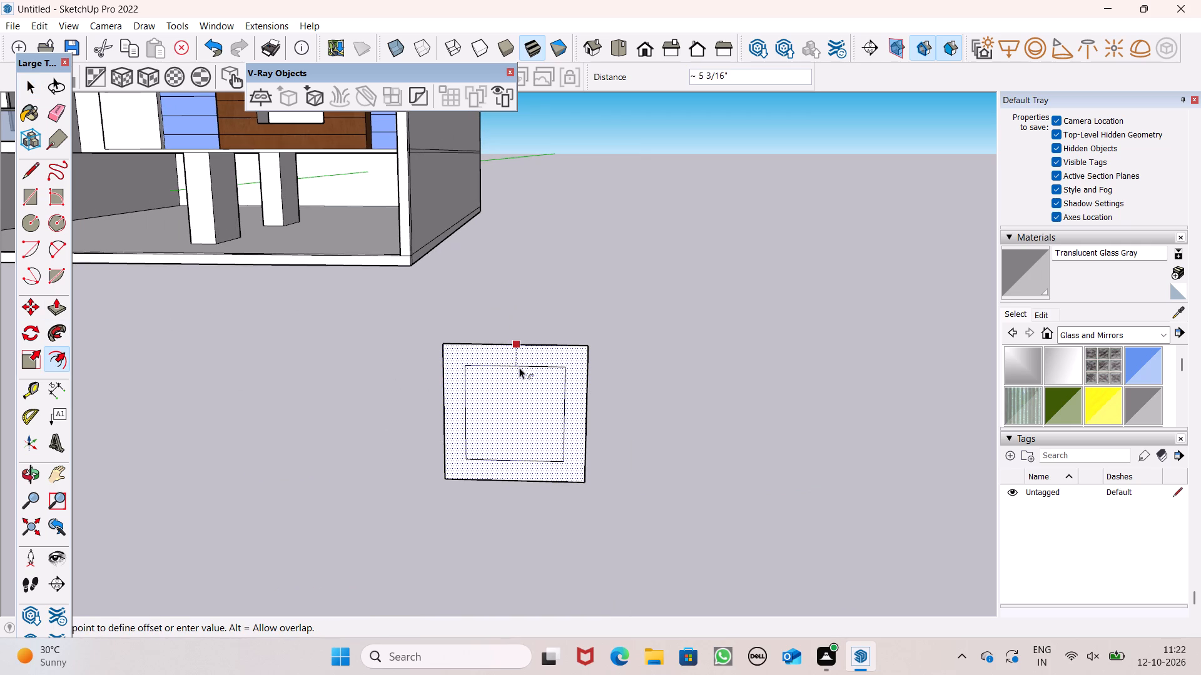
{"action": "left_click_drag", "start_coordinate": [519, 367], "coordinate": [517, 355]}
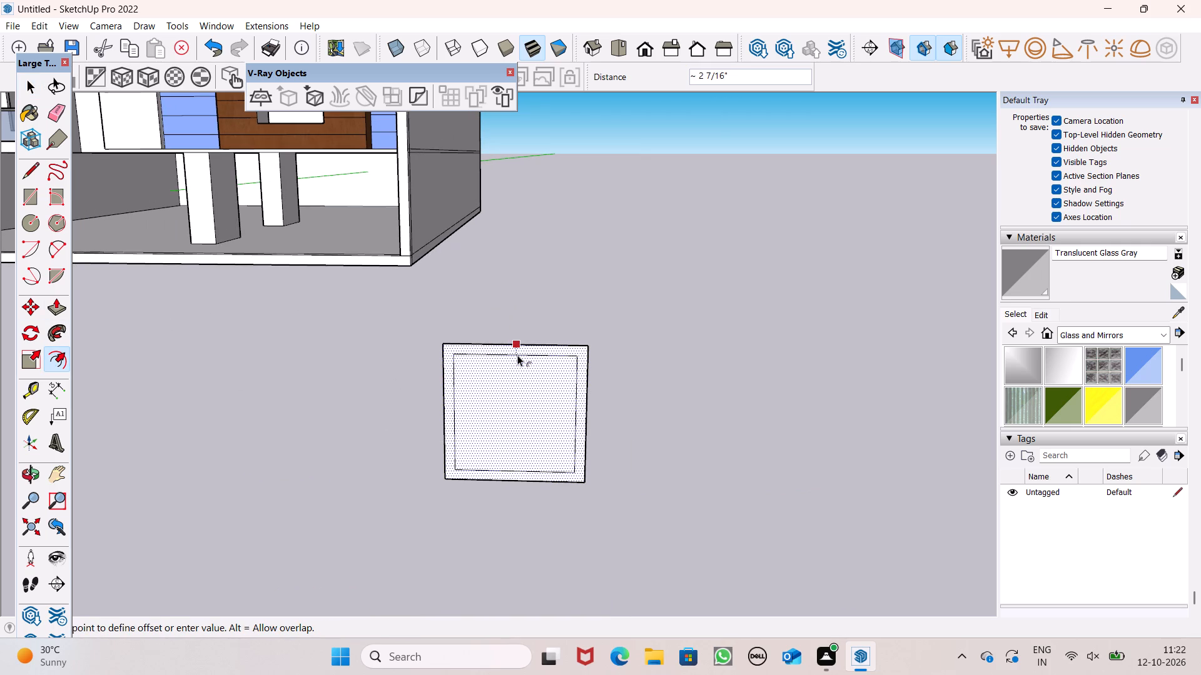
{"action": "left_click_drag", "start_coordinate": [517, 355], "coordinate": [516, 350]}
{"action": "key", "text": "space"}
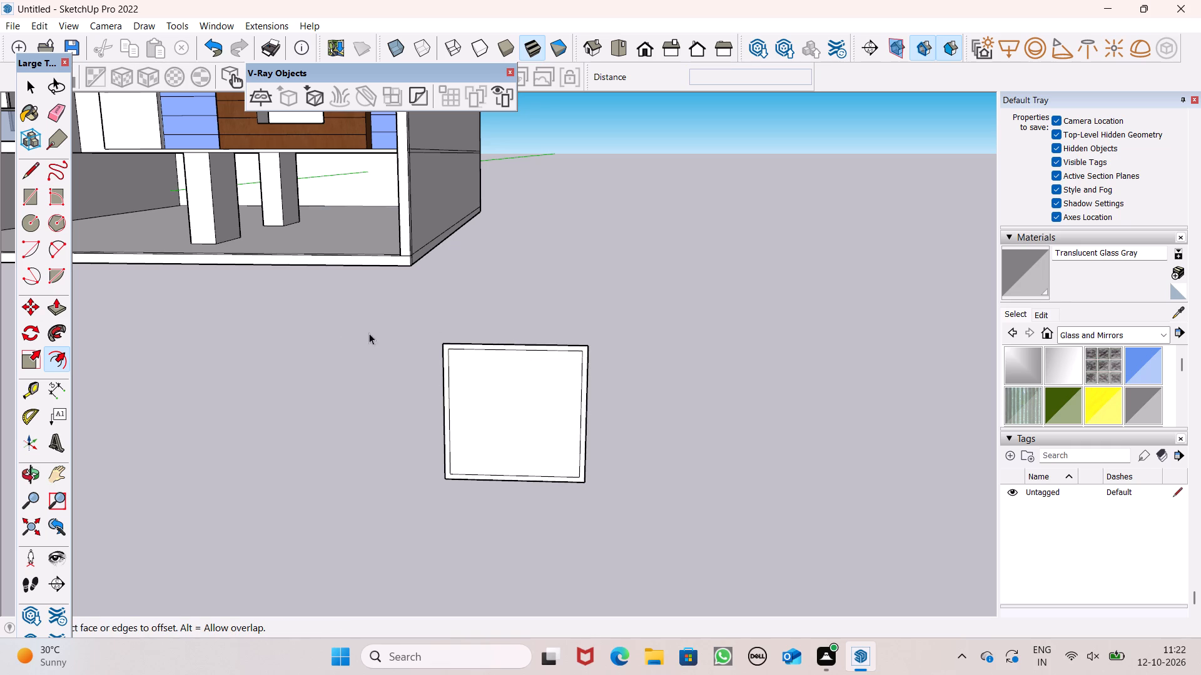
Draw a vertical divider about 7/8" wide and 2' 6 7/16" high at mid-width, between the frame's inner top and bottom edges.
{"action": "left_click", "coordinate": [31, 194]}
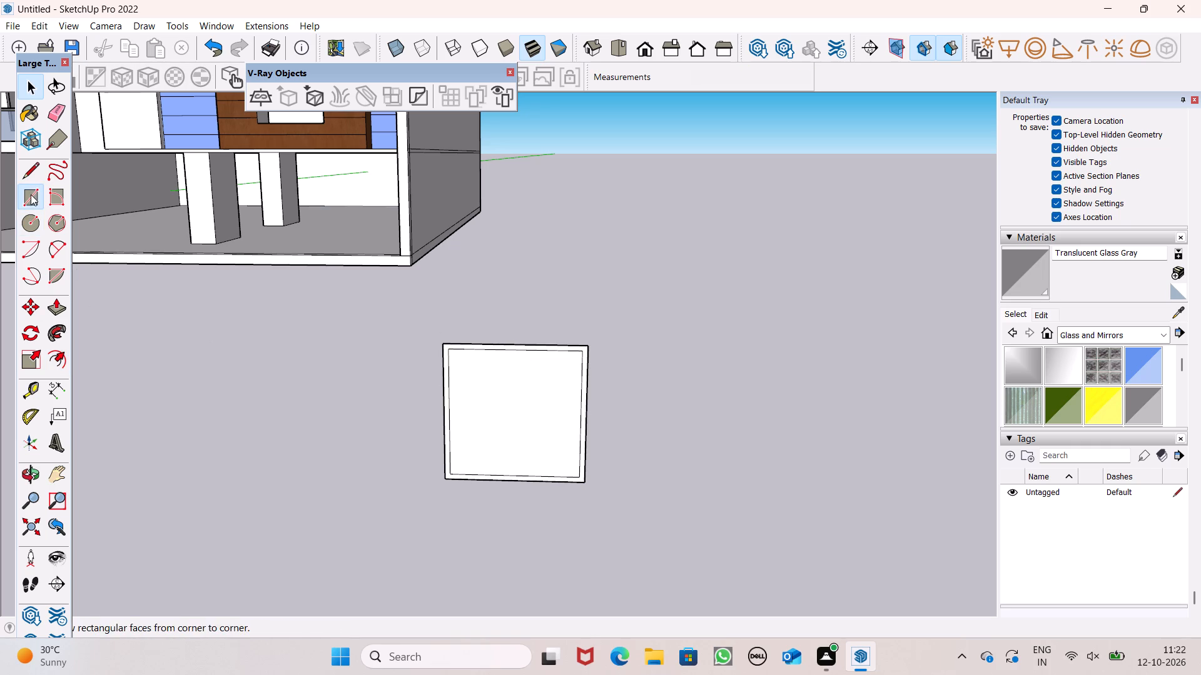
{"action": "scroll", "coordinate": [490, 375], "scroll_direction": "up", "scroll_amount": 4}
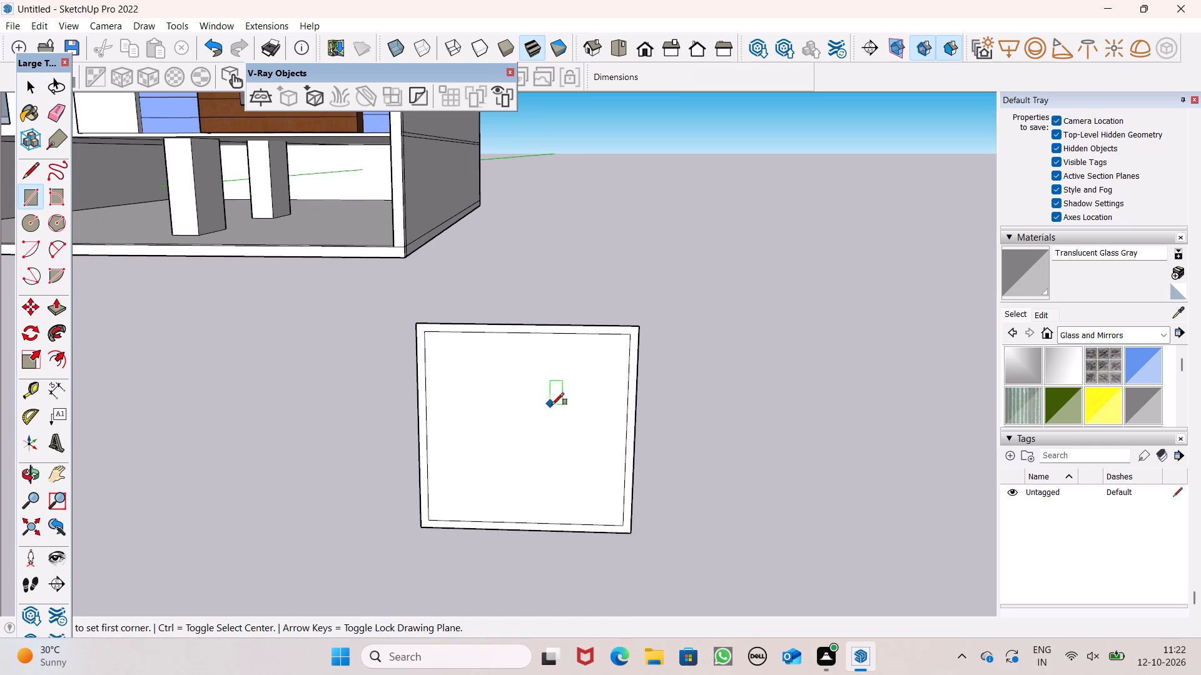
{"action": "middle_click_drag", "start_coordinate": [552, 405], "coordinate": [580, 384]}
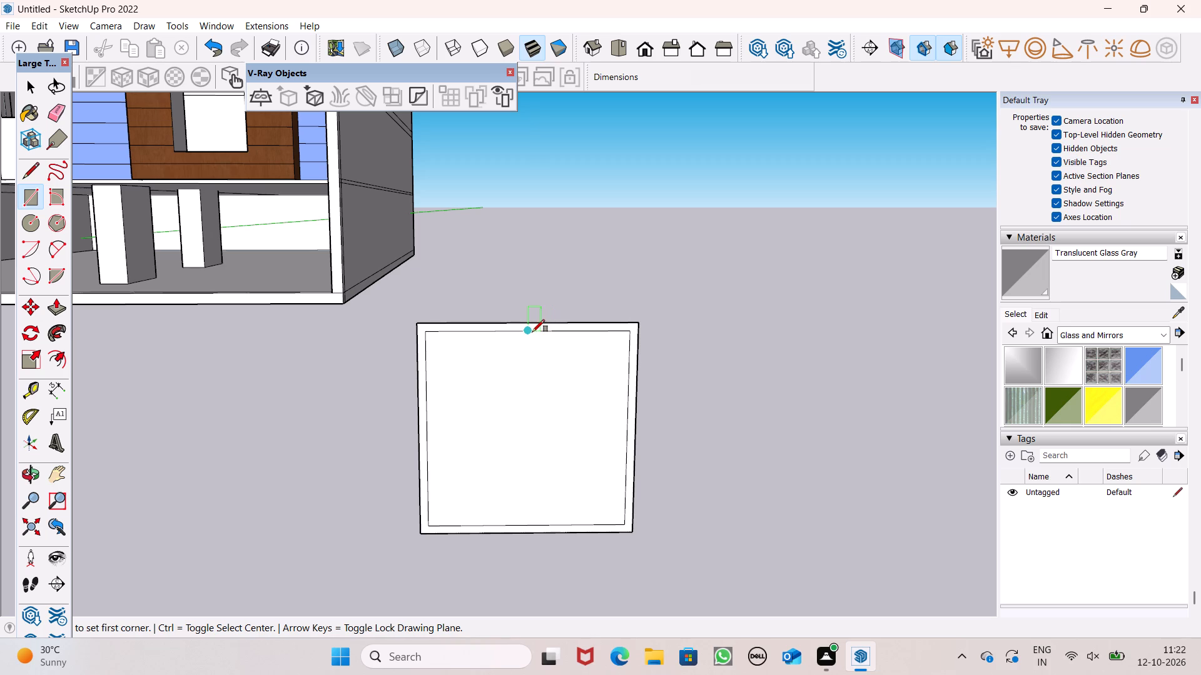
{"action": "left_click", "coordinate": [532, 332]}
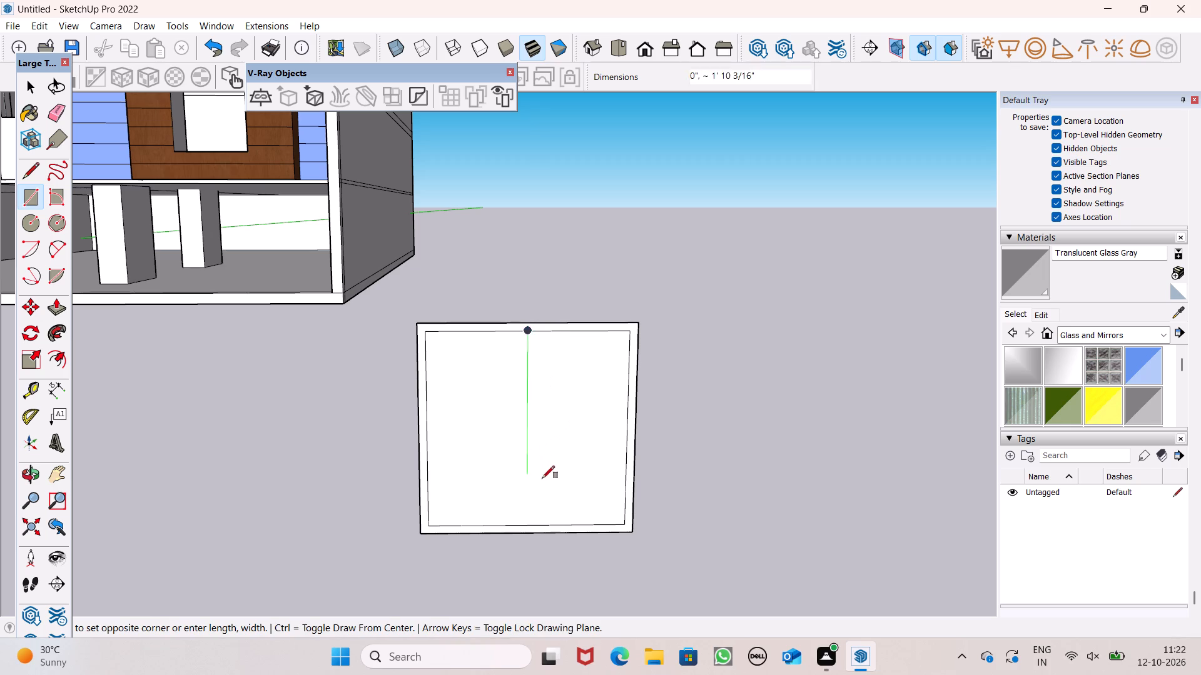
{"action": "scroll", "coordinate": [537, 533], "scroll_direction": "up", "scroll_amount": 4}
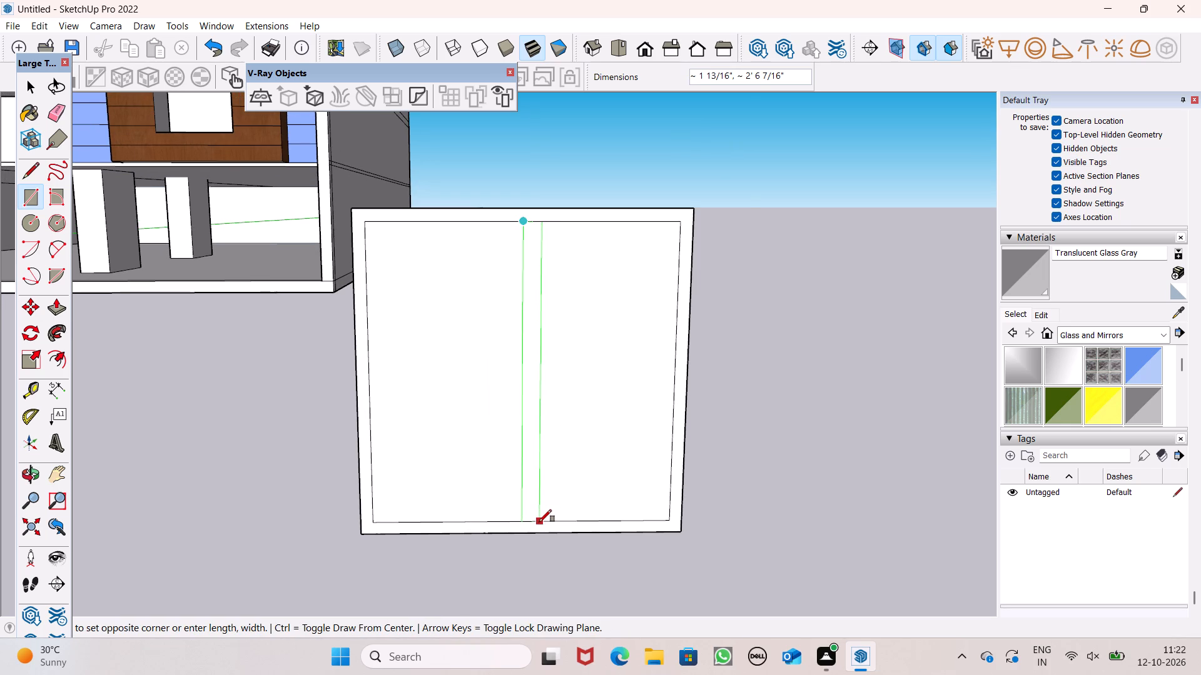
{"action": "scroll", "coordinate": [539, 522], "scroll_direction": "up", "scroll_amount": 3}
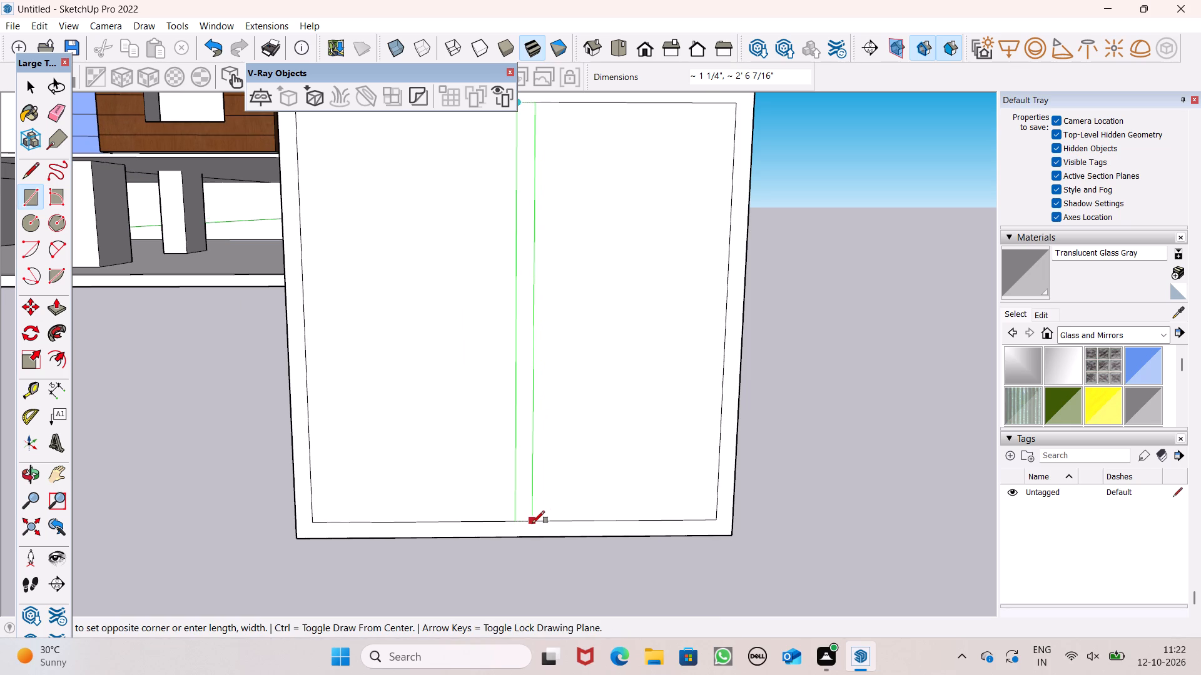
{"action": "left_click", "coordinate": [527, 525]}
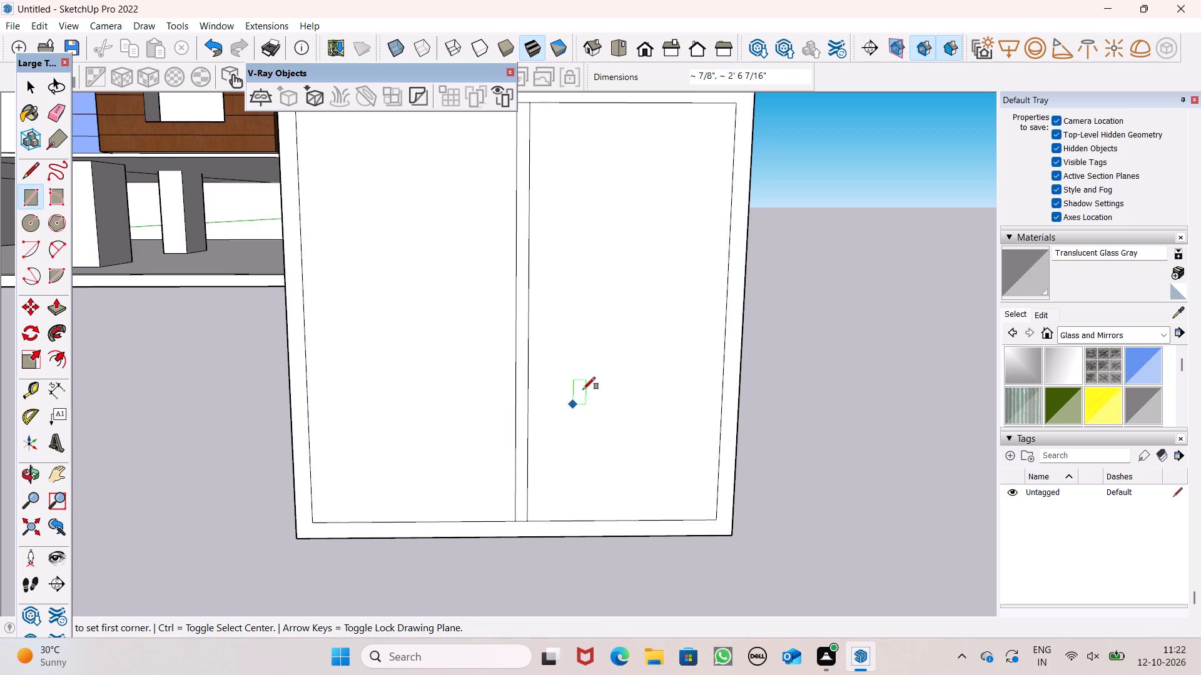
{"action": "scroll", "coordinate": [654, 366], "scroll_direction": "down", "scroll_amount": 1}
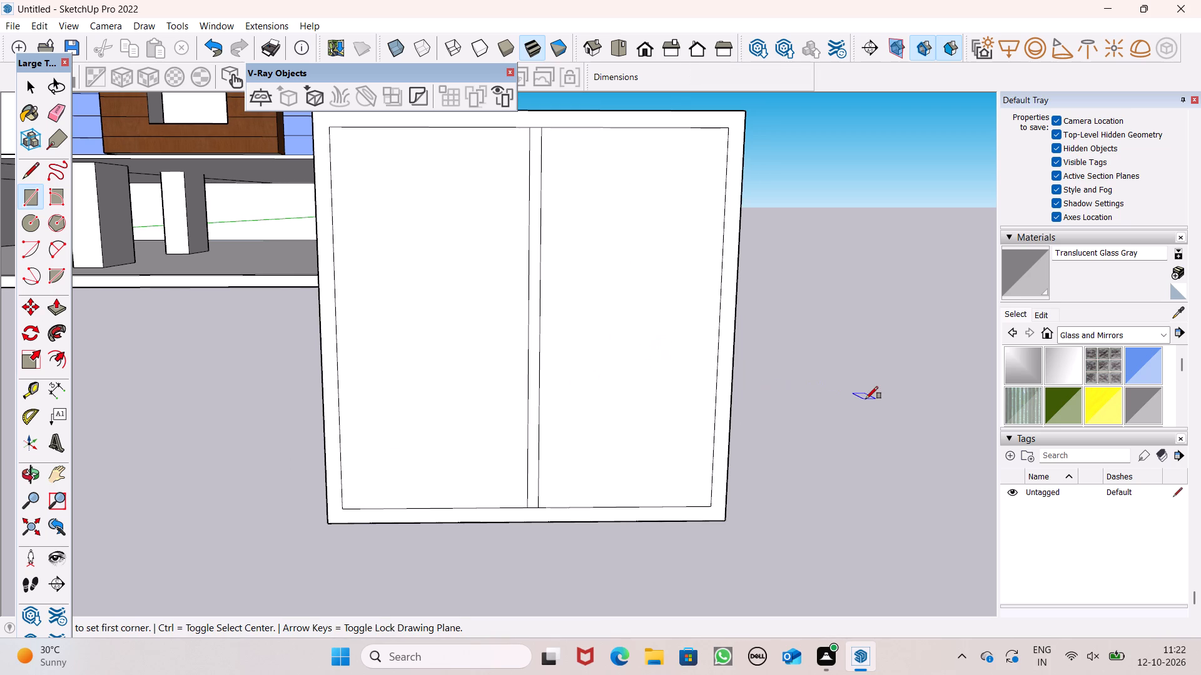
Draw a horizontal bar about 1 3/16" high and 1' 4 1/8" long from the central divider across the frame's right half.
{"action": "scroll", "coordinate": [856, 396], "scroll_direction": "up", "scroll_amount": 1}
{"action": "scroll", "coordinate": [594, 383], "scroll_direction": "down", "scroll_amount": 4}
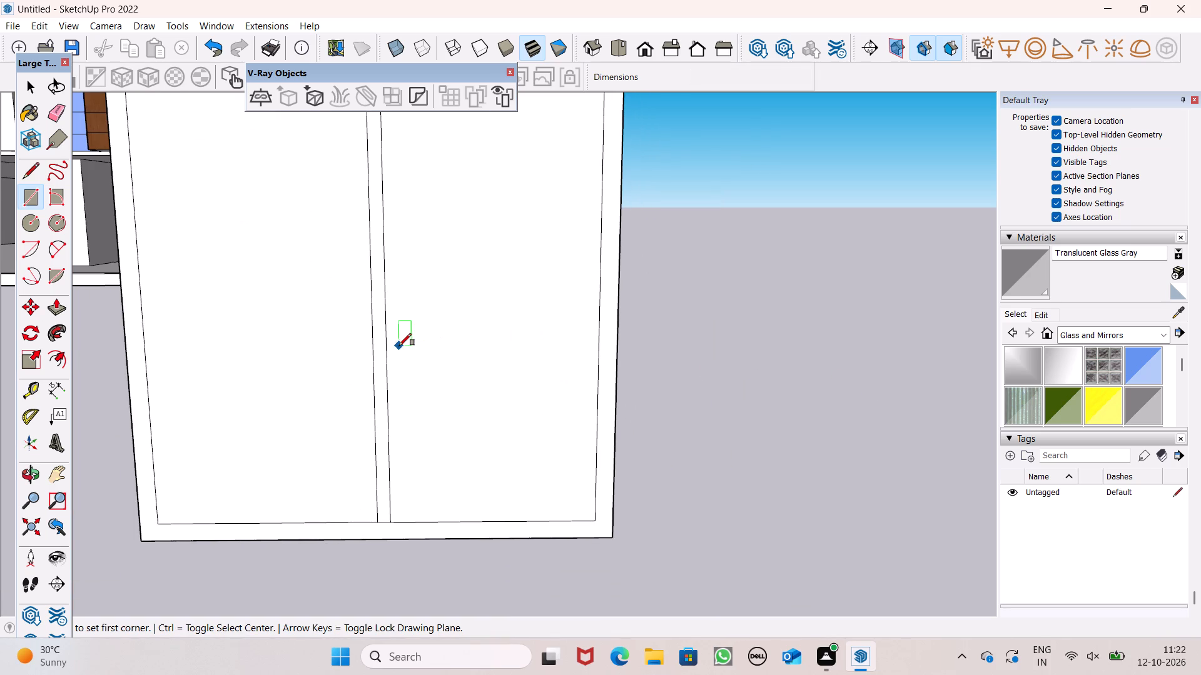
{"action": "scroll", "coordinate": [399, 351], "scroll_direction": "down", "scroll_amount": 1}
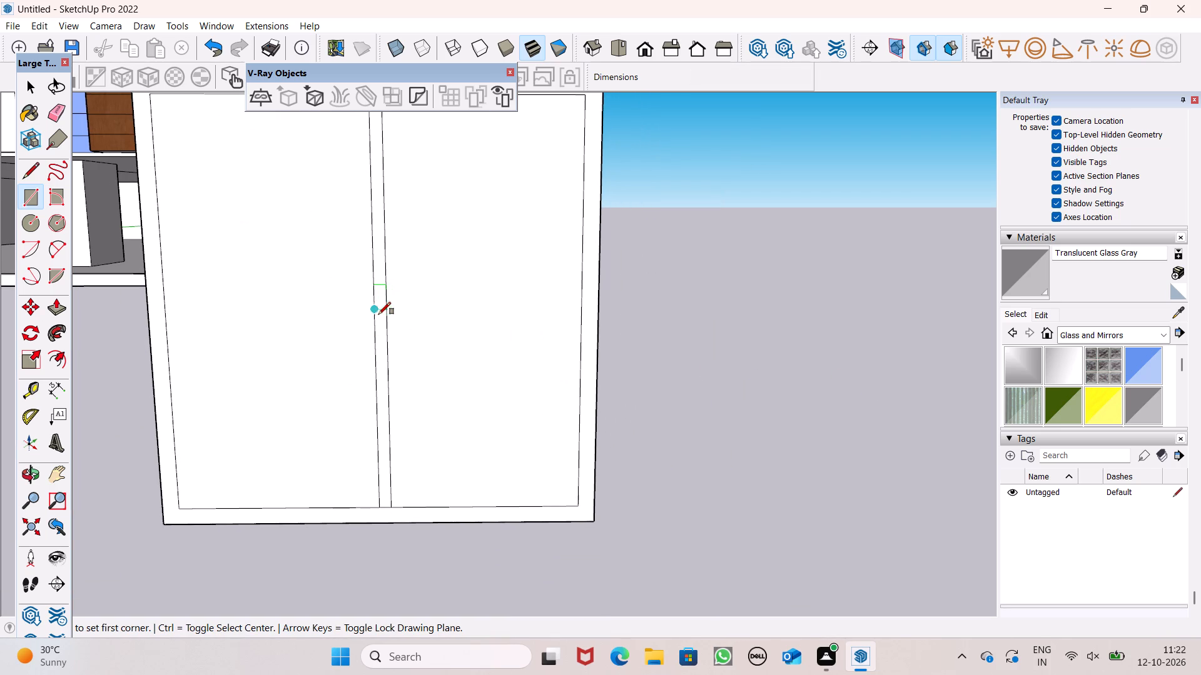
{"action": "left_click", "coordinate": [373, 320]}
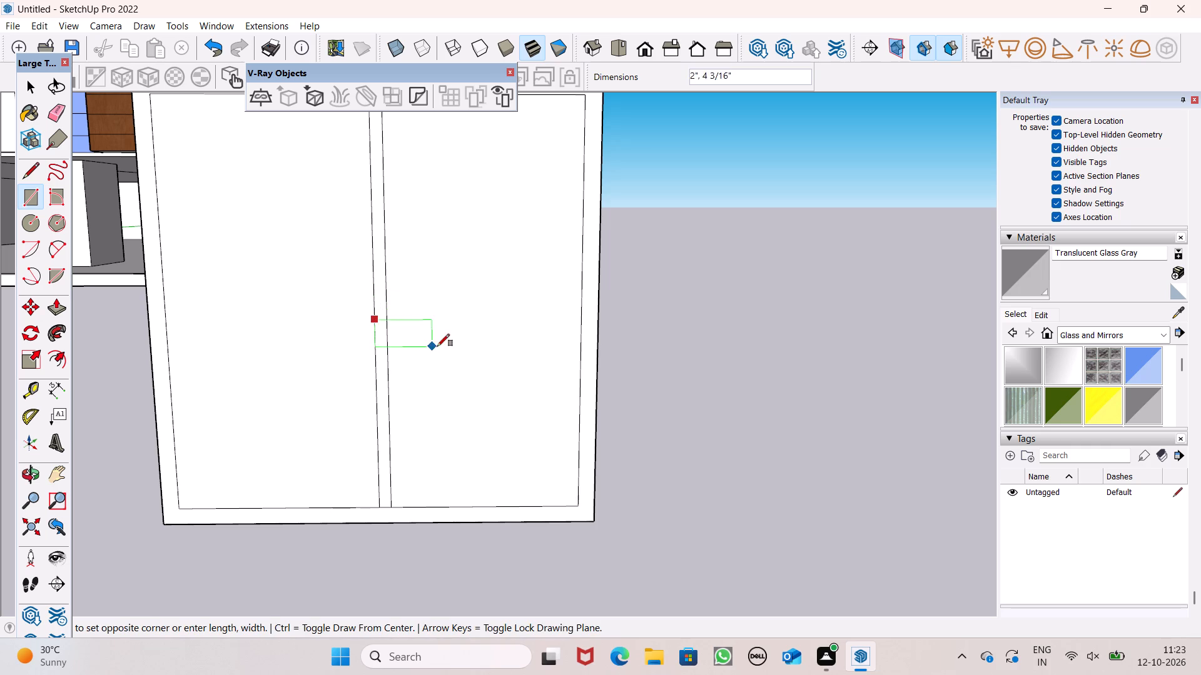
{"action": "left_click", "coordinate": [595, 334]}
{"action": "scroll", "coordinate": [537, 396], "scroll_direction": "down", "scroll_amount": 5}
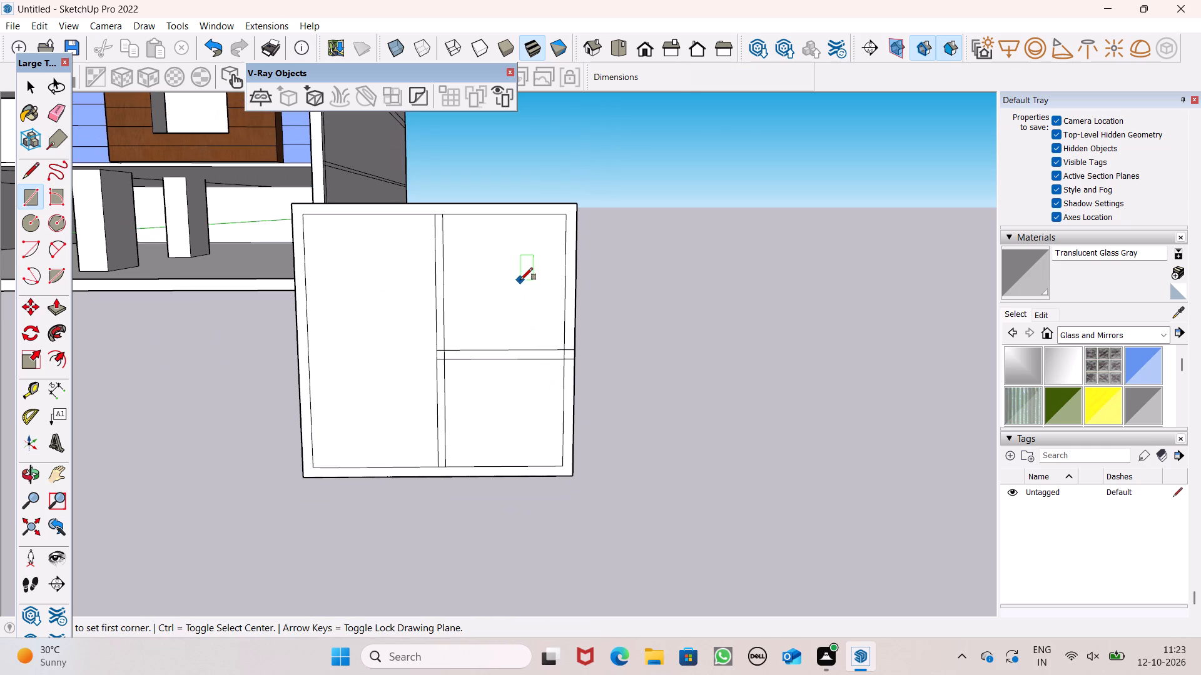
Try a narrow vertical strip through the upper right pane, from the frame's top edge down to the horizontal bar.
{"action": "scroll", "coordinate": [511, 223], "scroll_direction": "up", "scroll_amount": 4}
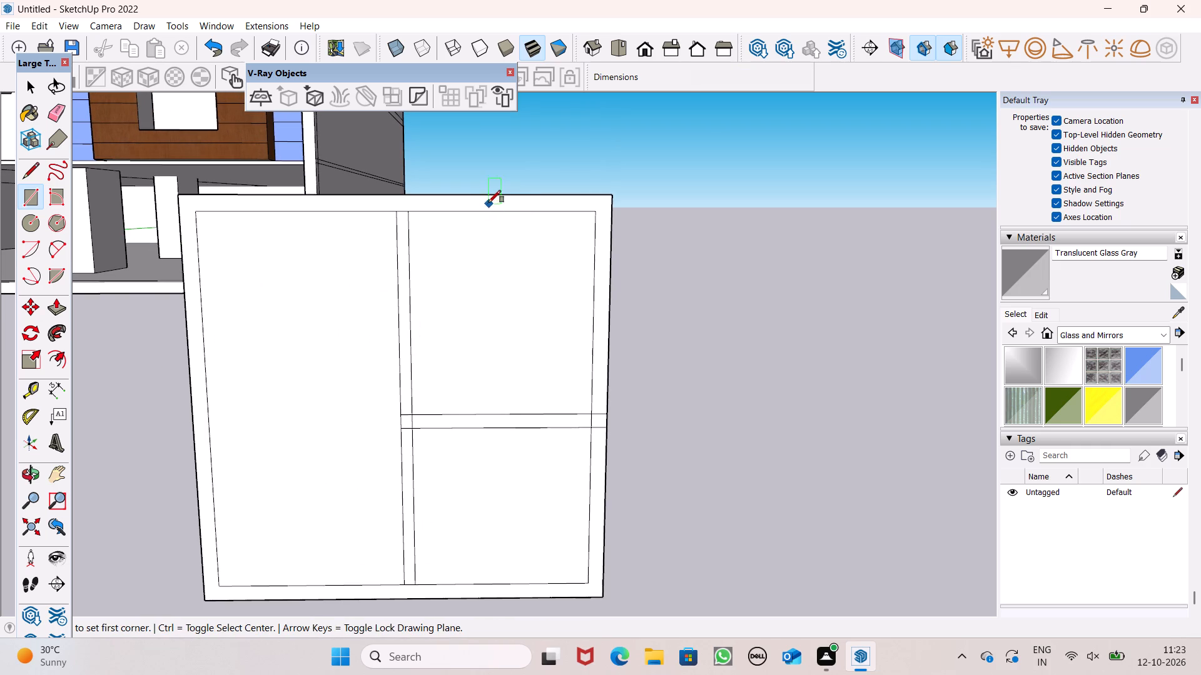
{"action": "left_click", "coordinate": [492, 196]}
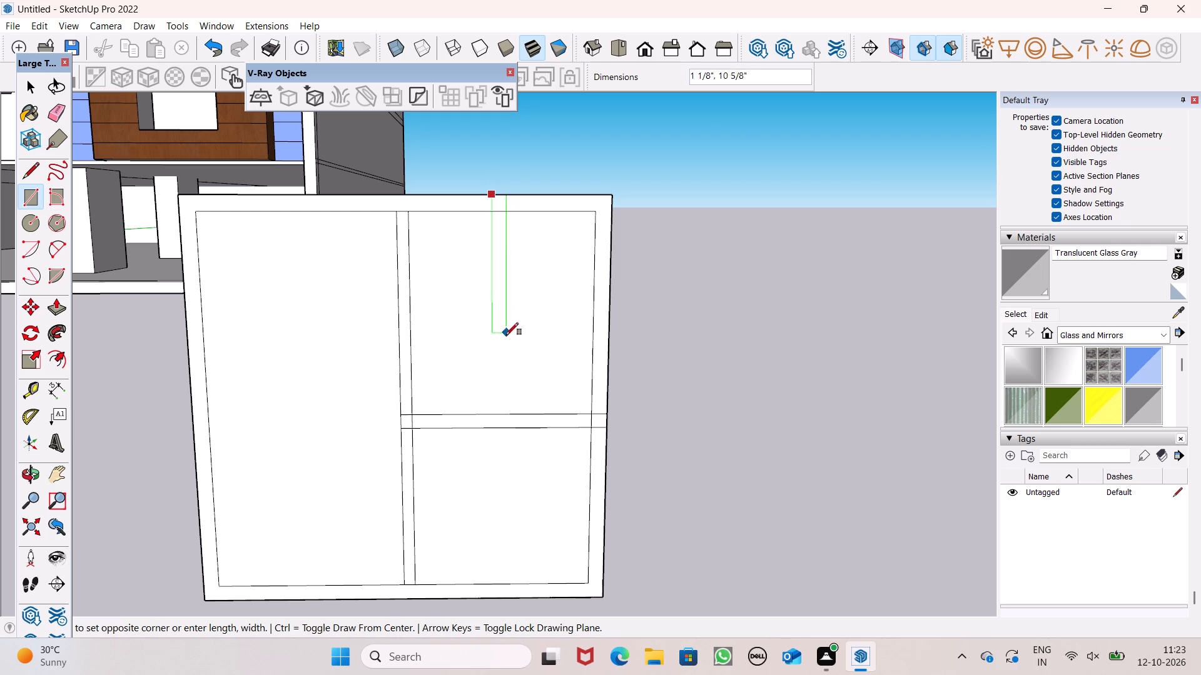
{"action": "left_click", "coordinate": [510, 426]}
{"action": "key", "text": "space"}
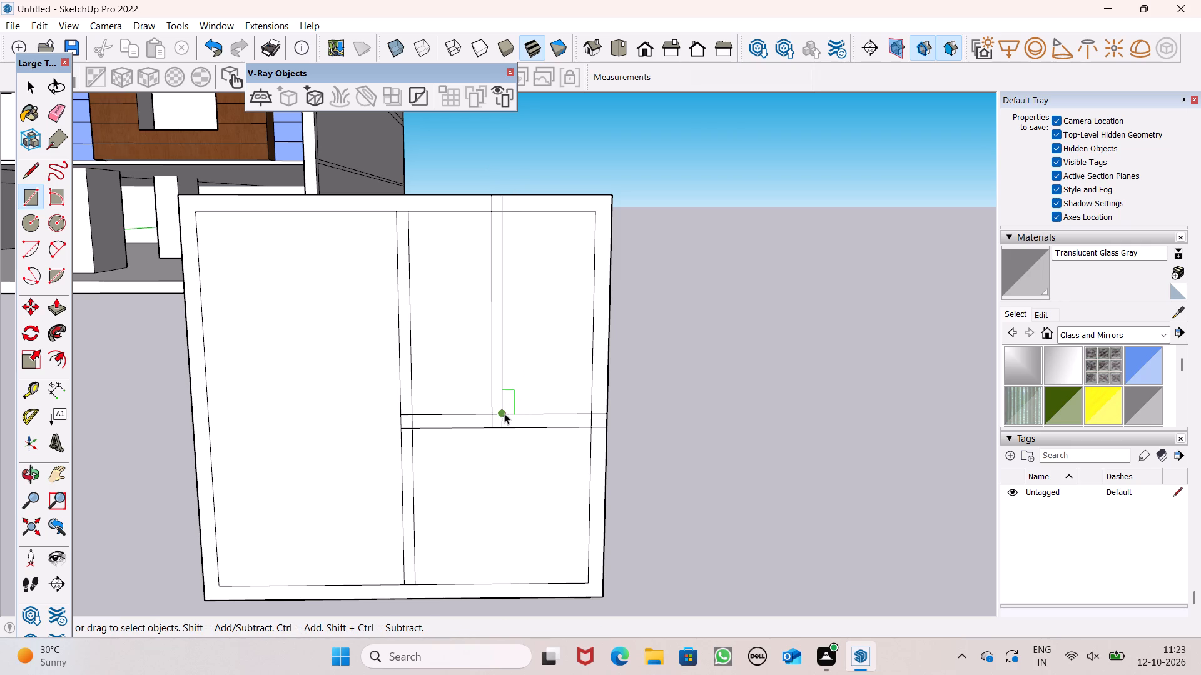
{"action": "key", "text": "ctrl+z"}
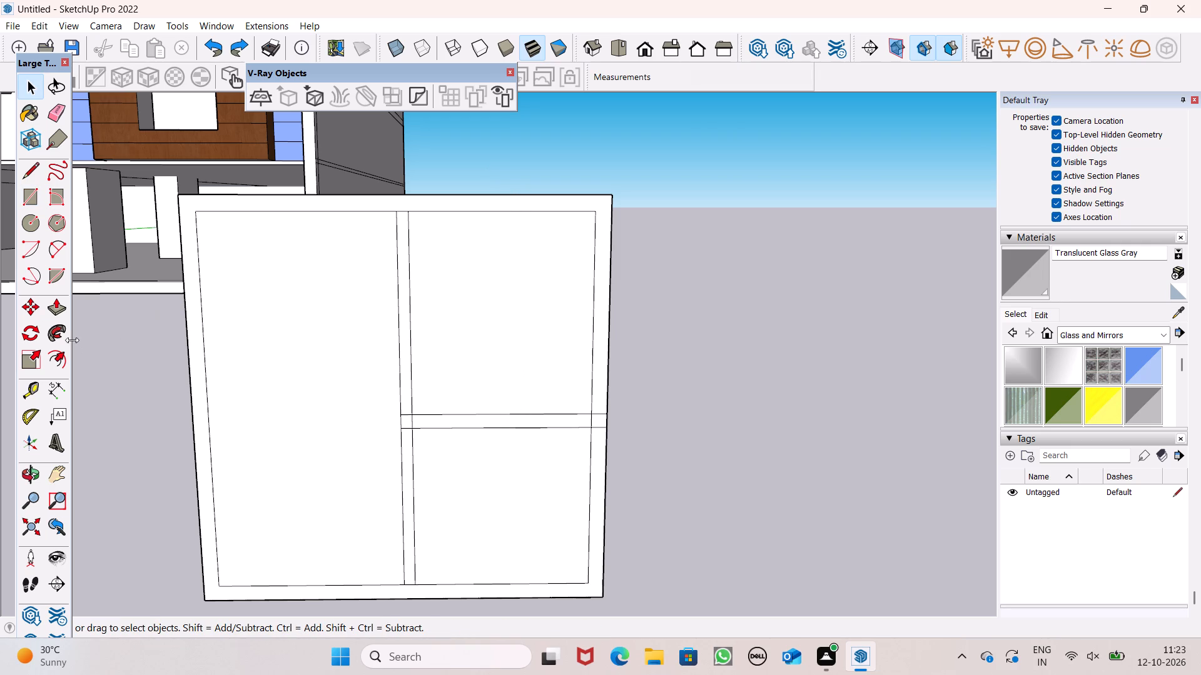
Draw a vertical strip about 5/8" wide through the middle of the upper right pane, from the frame's inner top edge down to the horizontal bar.
{"action": "left_click", "coordinate": [53, 304]}
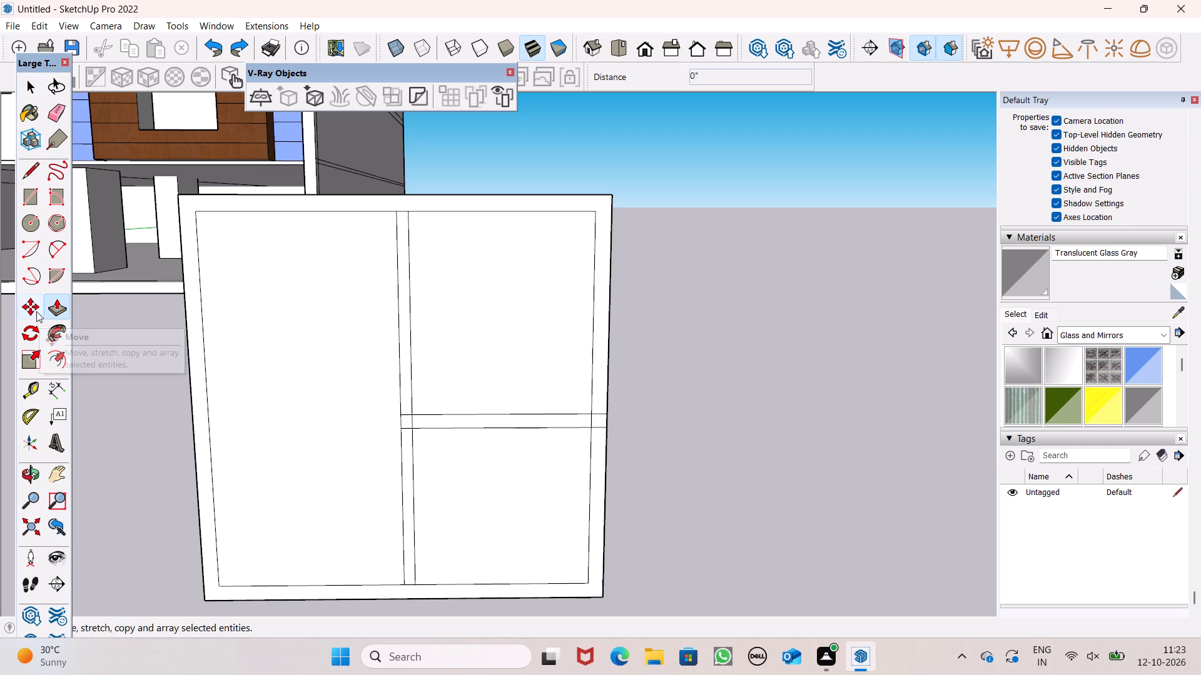
{"action": "left_click", "coordinate": [36, 204]}
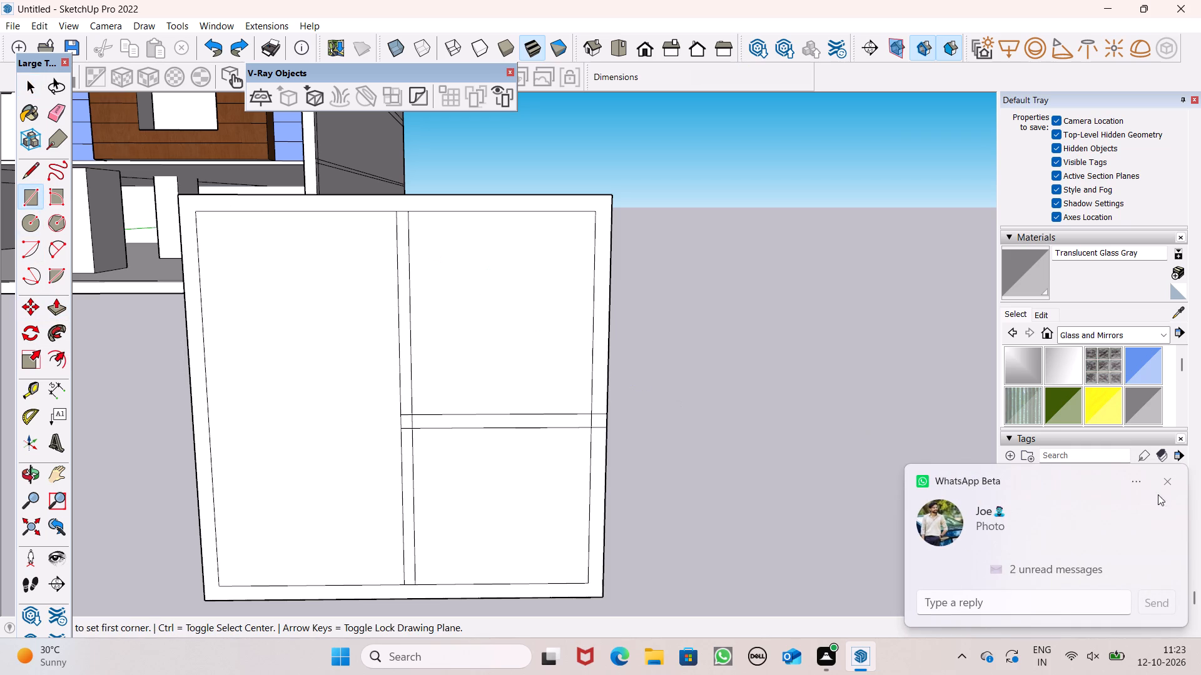
{"action": "left_click", "coordinate": [1174, 486]}
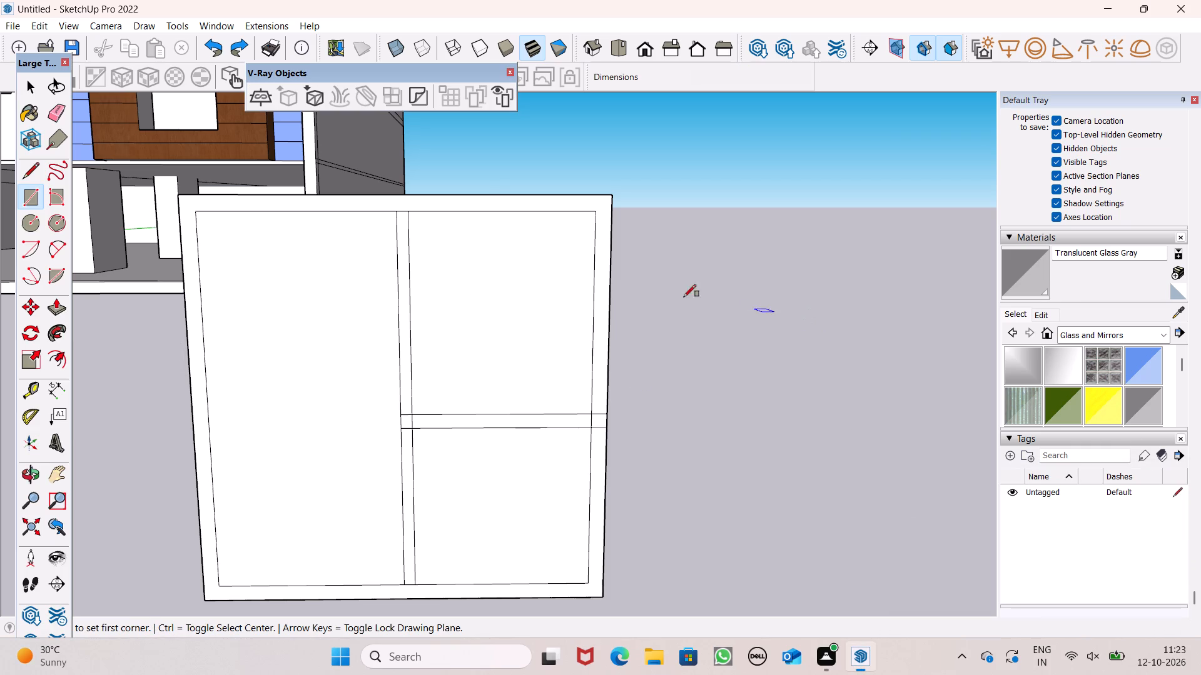
{"action": "middle_click_drag", "start_coordinate": [489, 249], "coordinate": [540, 242]}
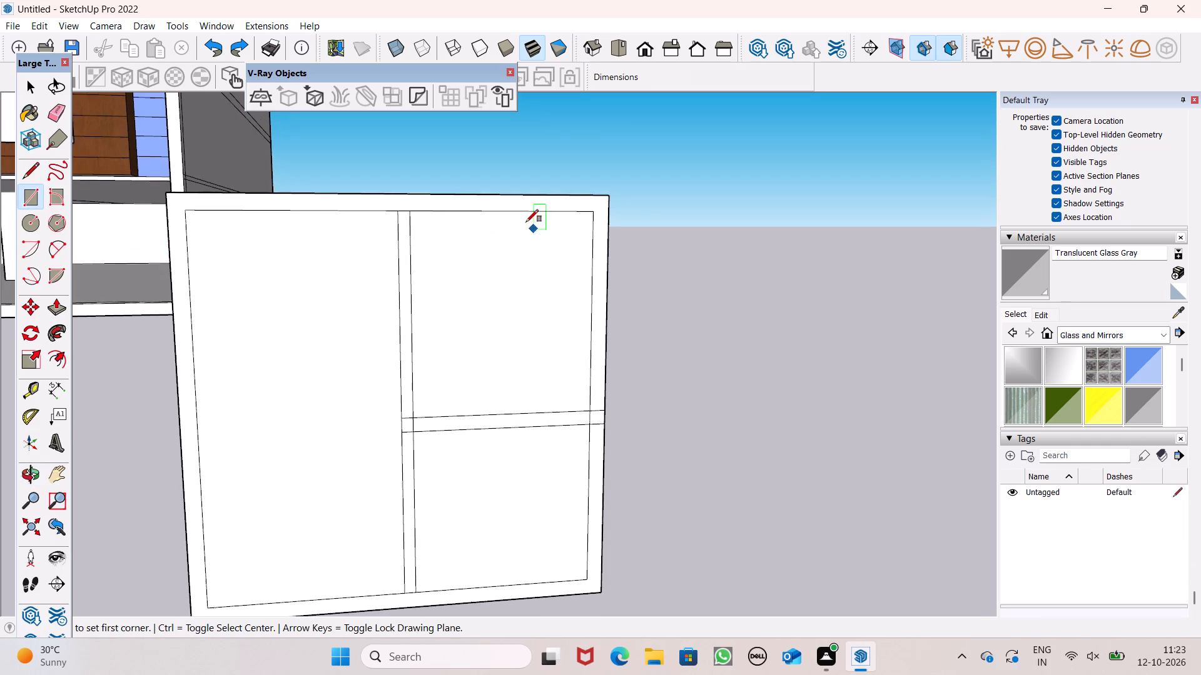
{"action": "scroll", "coordinate": [524, 216], "scroll_direction": "up", "scroll_amount": 2}
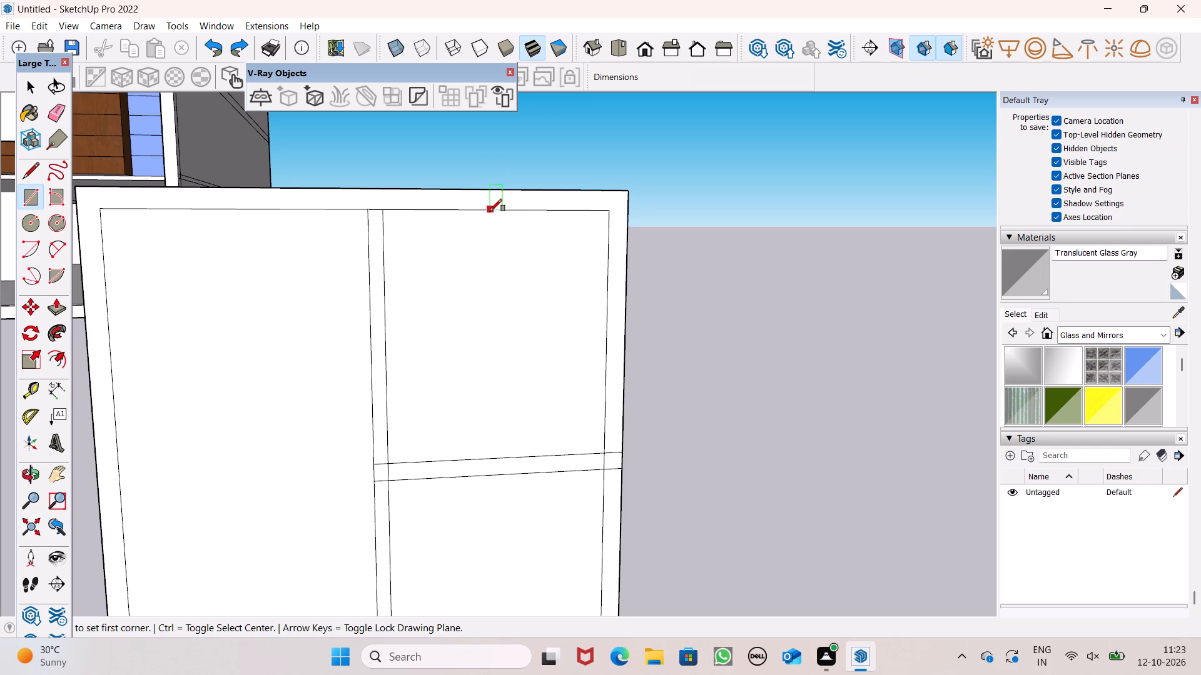
{"action": "left_click", "coordinate": [489, 211]}
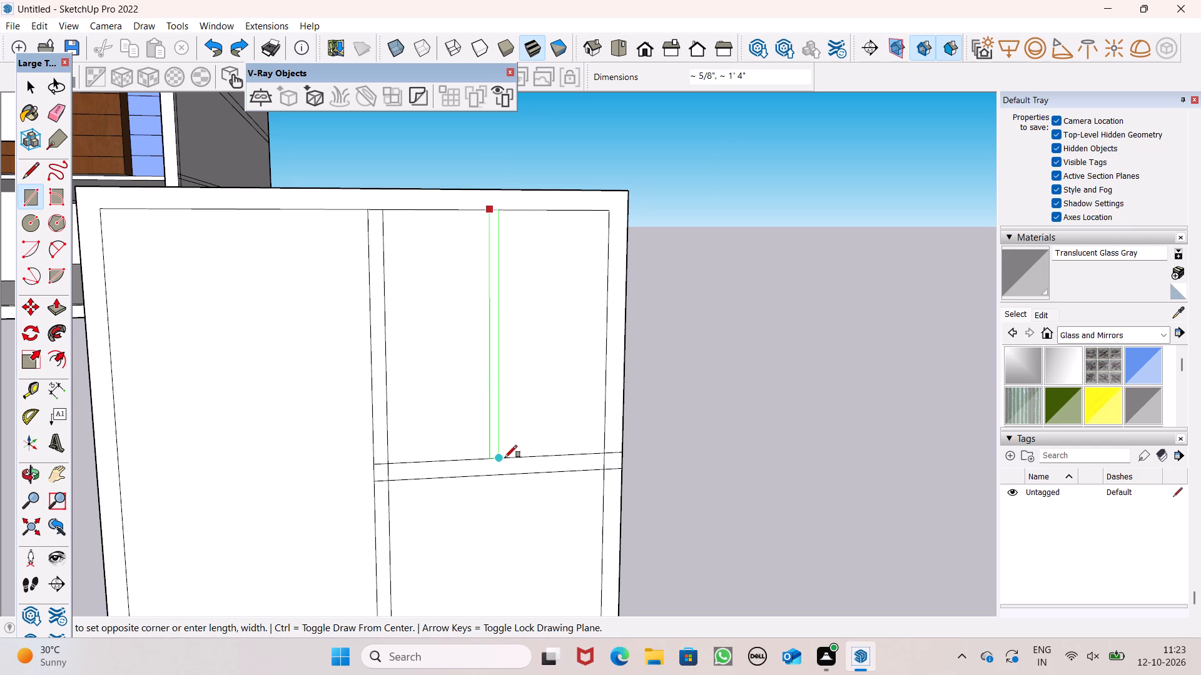
{"action": "scroll", "coordinate": [501, 468], "scroll_direction": "up", "scroll_amount": 6}
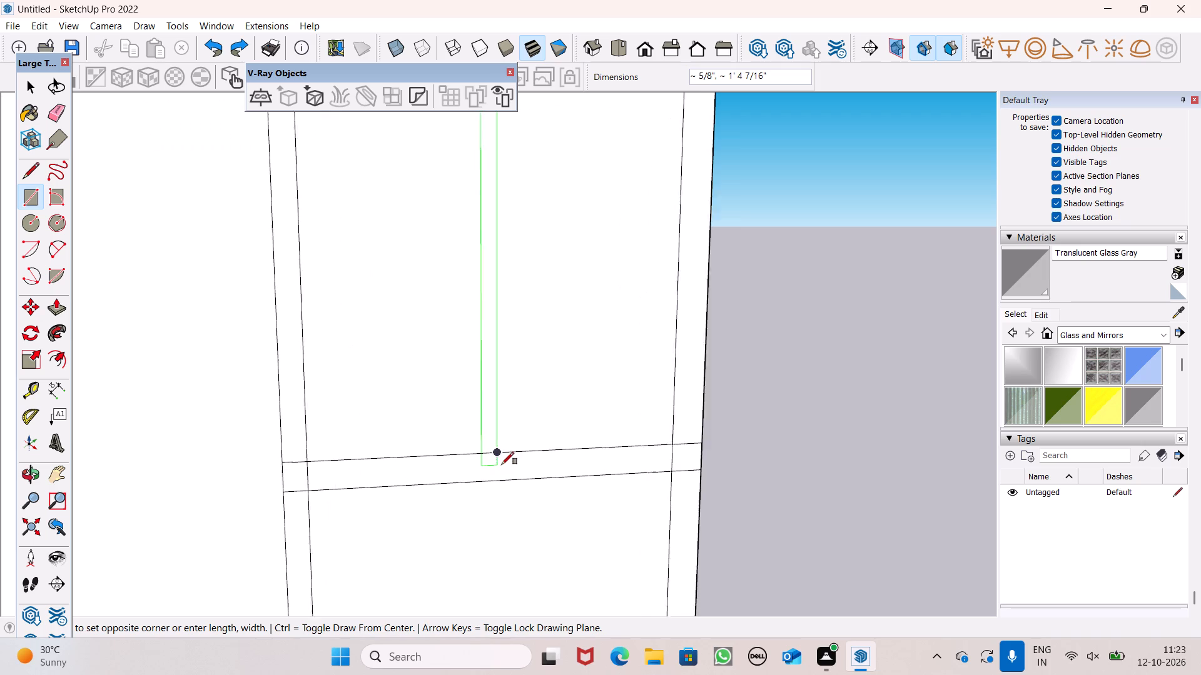
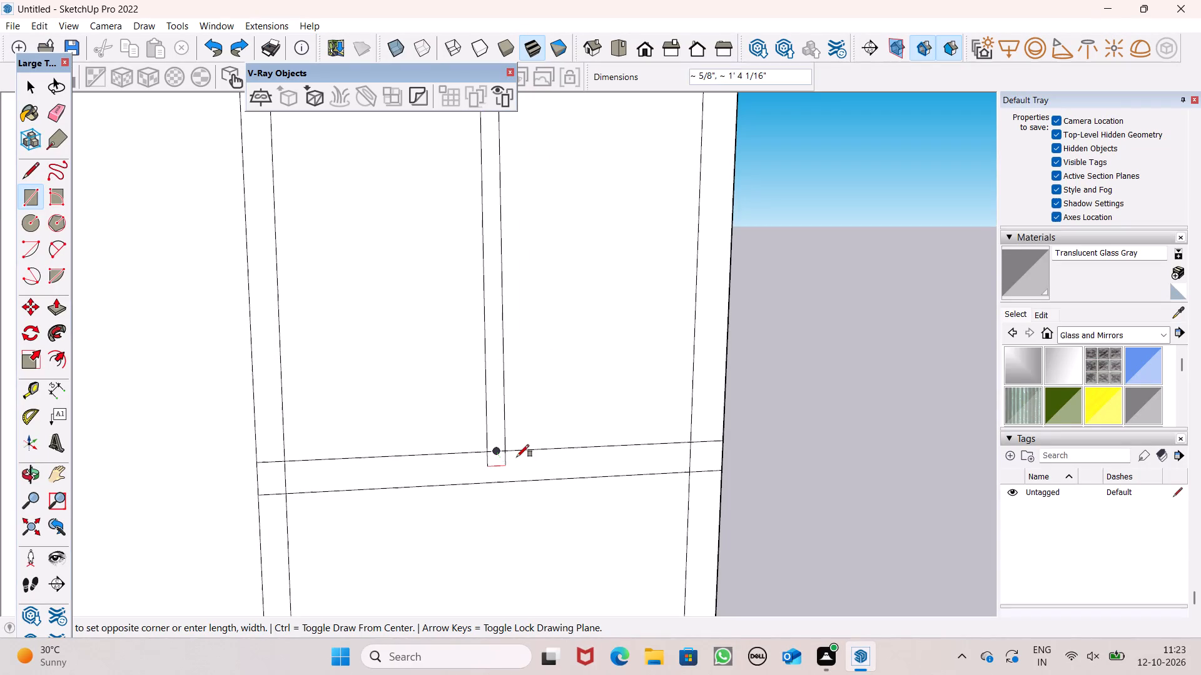
Draw a narrow rectangle about 5/8" by 1' 4" as a mullion, ending on the crossbar below the panel's upper-right pane.
{"action": "scroll", "coordinate": [515, 454], "scroll_direction": "down", "scroll_amount": 7}
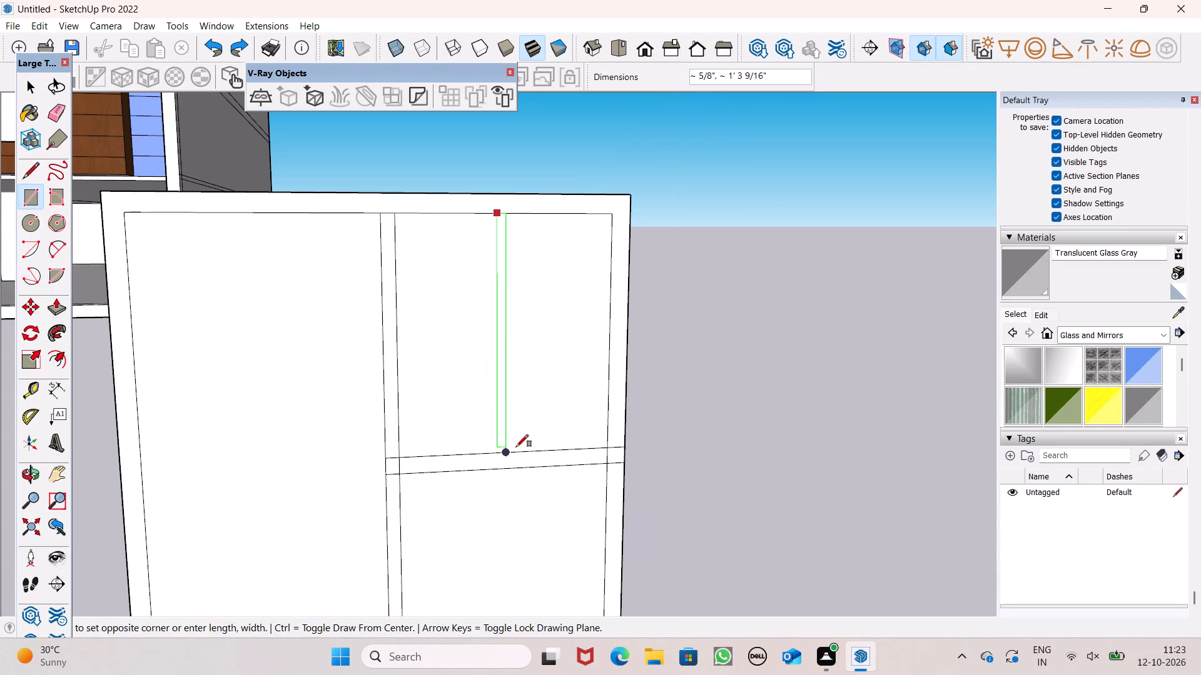
{"action": "scroll", "coordinate": [516, 447], "scroll_direction": "down", "scroll_amount": 2}
{"action": "scroll", "coordinate": [521, 446], "scroll_direction": "up", "scroll_amount": 3}
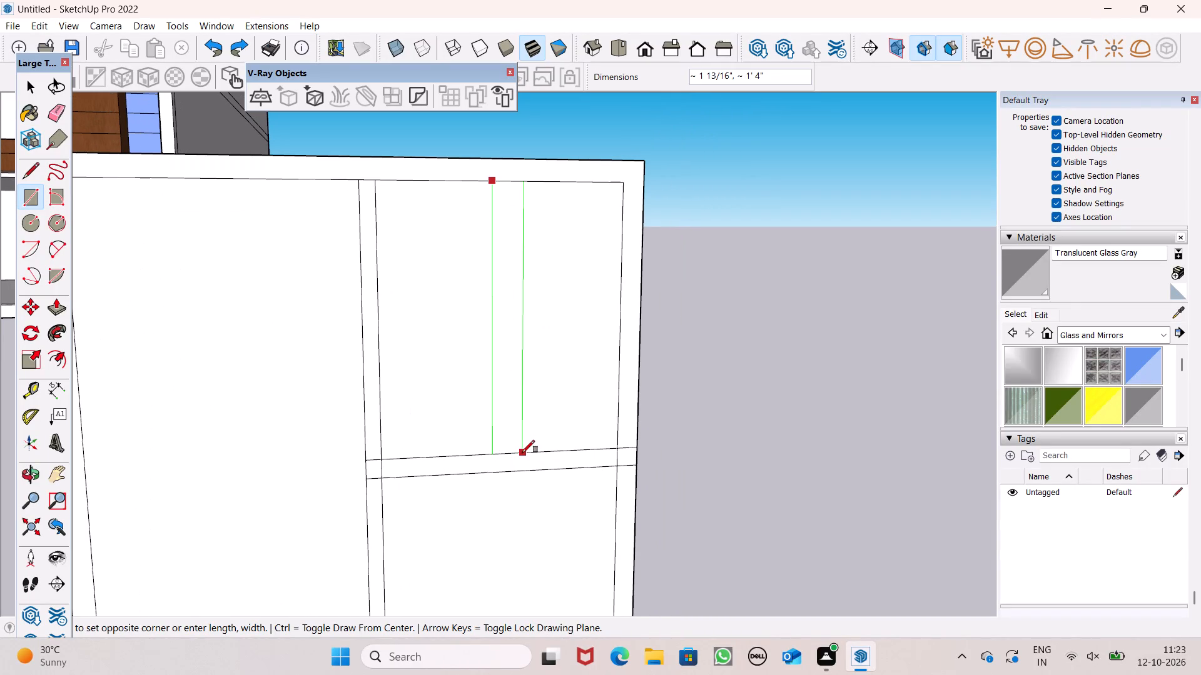
{"action": "scroll", "coordinate": [509, 451], "scroll_direction": "up", "scroll_amount": 2}
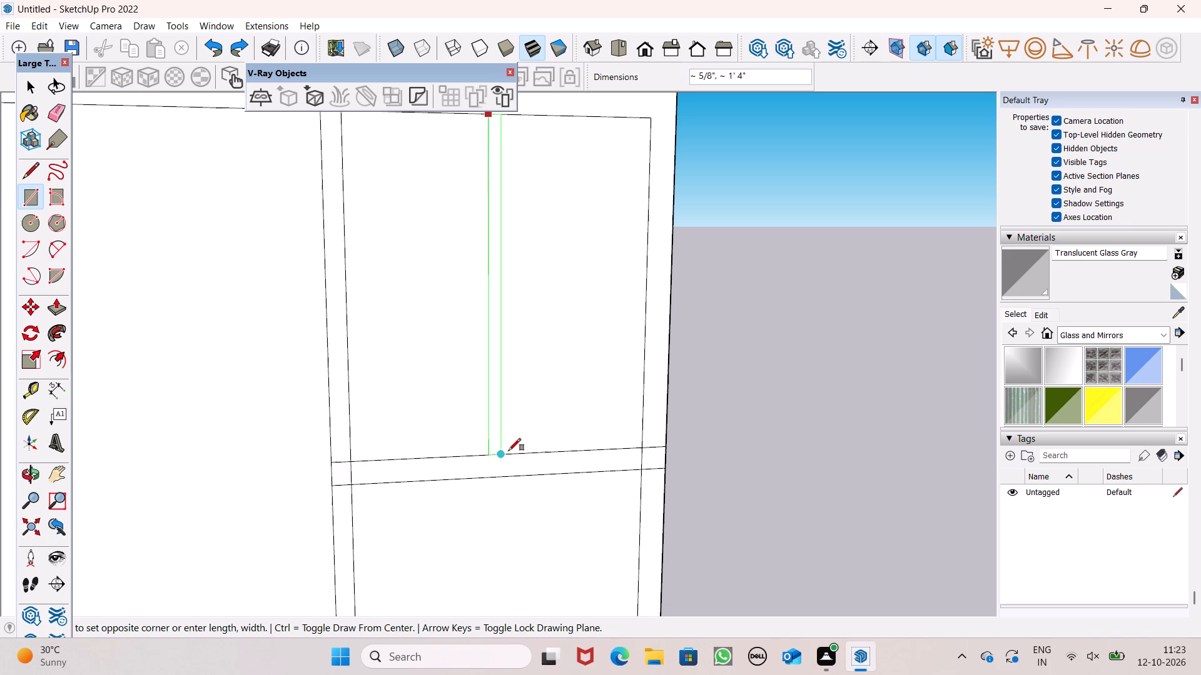
{"action": "left_click", "coordinate": [509, 451]}
{"action": "key", "text": "space"}
Move the narrow mullion strip slightly sideways toward the middle of the upper-right pane.
{"action": "scroll", "coordinate": [500, 475], "scroll_direction": "down", "scroll_amount": 6}
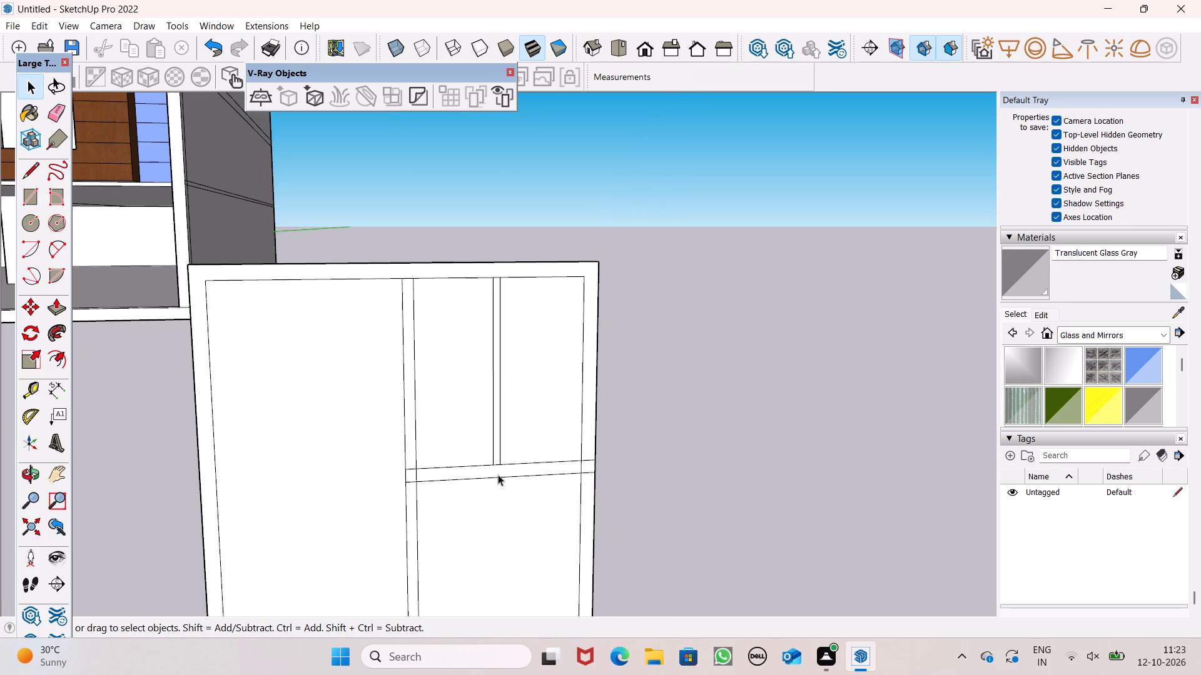
{"action": "middle_click_drag", "start_coordinate": [575, 530], "coordinate": [511, 464]}
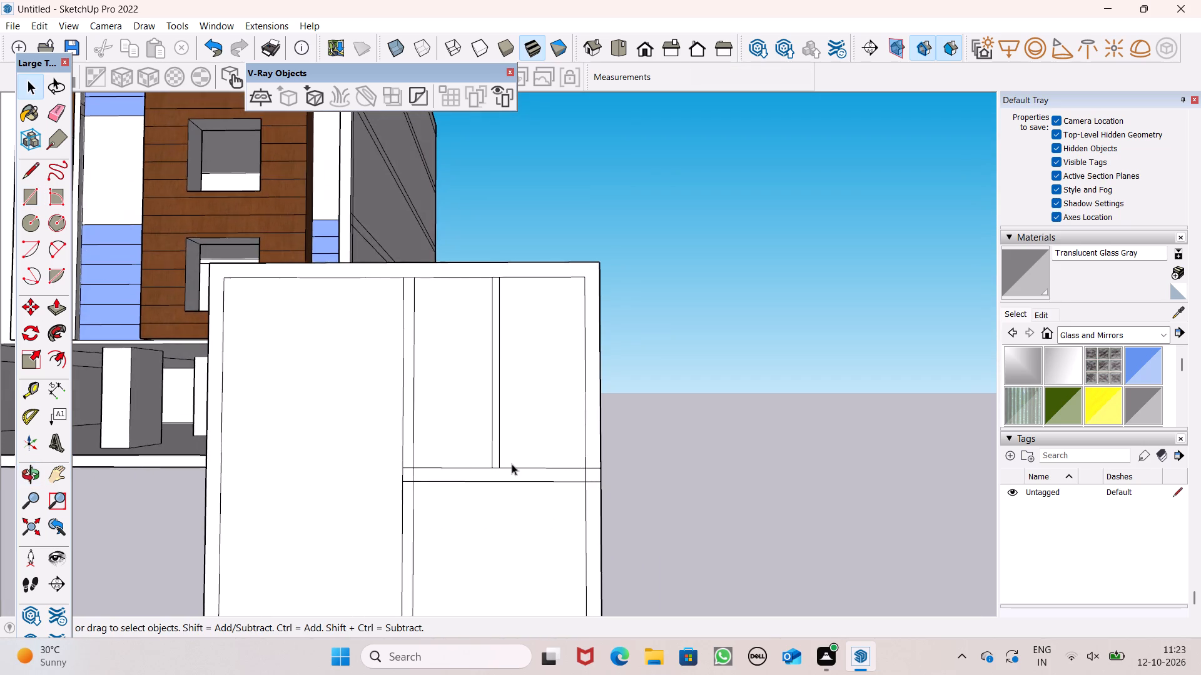
{"action": "scroll", "coordinate": [512, 454], "scroll_direction": "up", "scroll_amount": 5}
{"action": "double_click", "coordinate": [486, 450]}
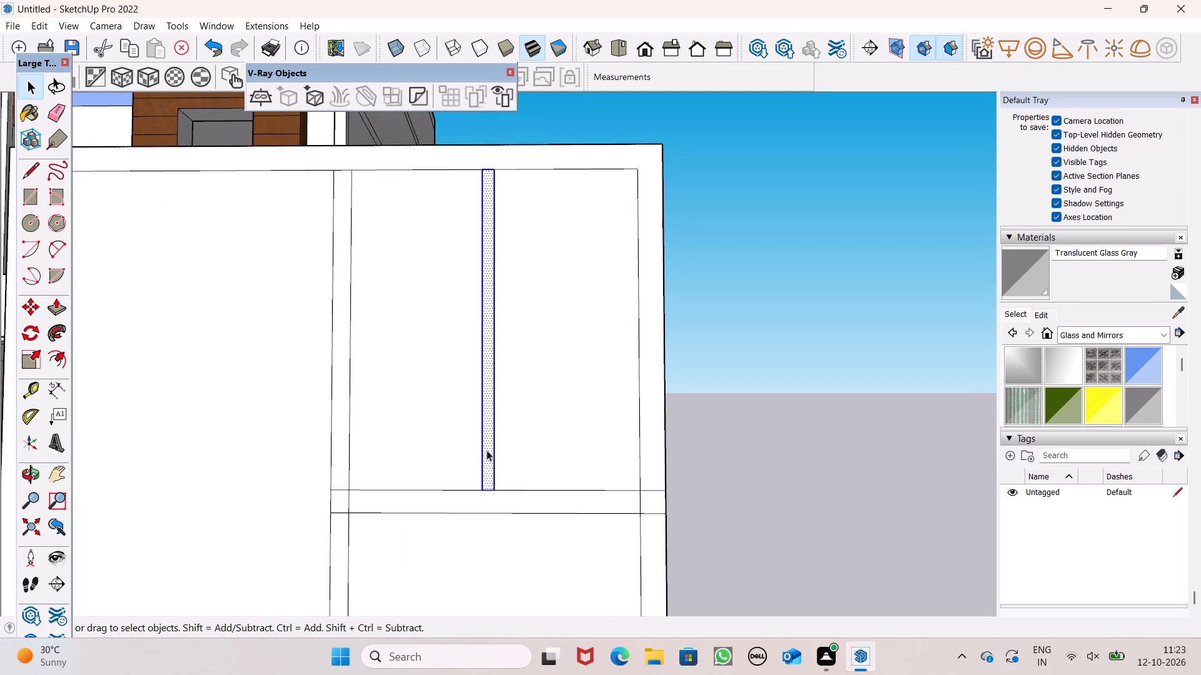
{"action": "key", "text": "m"}
{"action": "key", "text": "Return"}
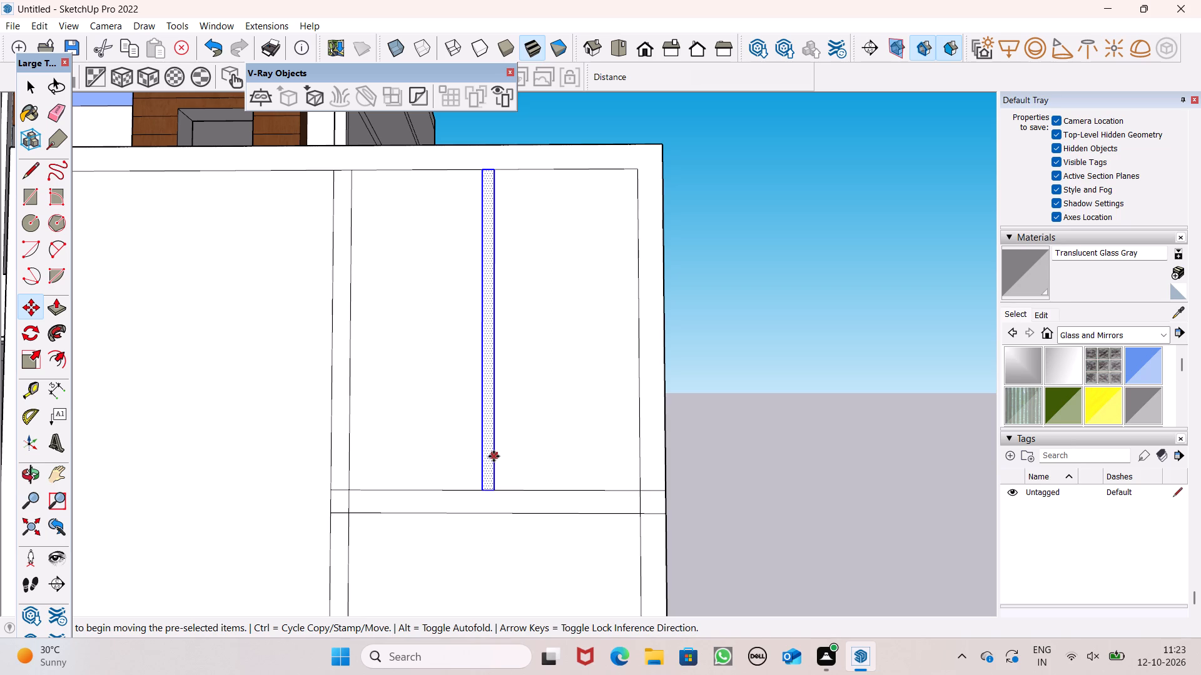
{"action": "left_click_drag", "start_coordinate": [494, 456], "coordinate": [500, 456]}
{"action": "key", "text": "space"}
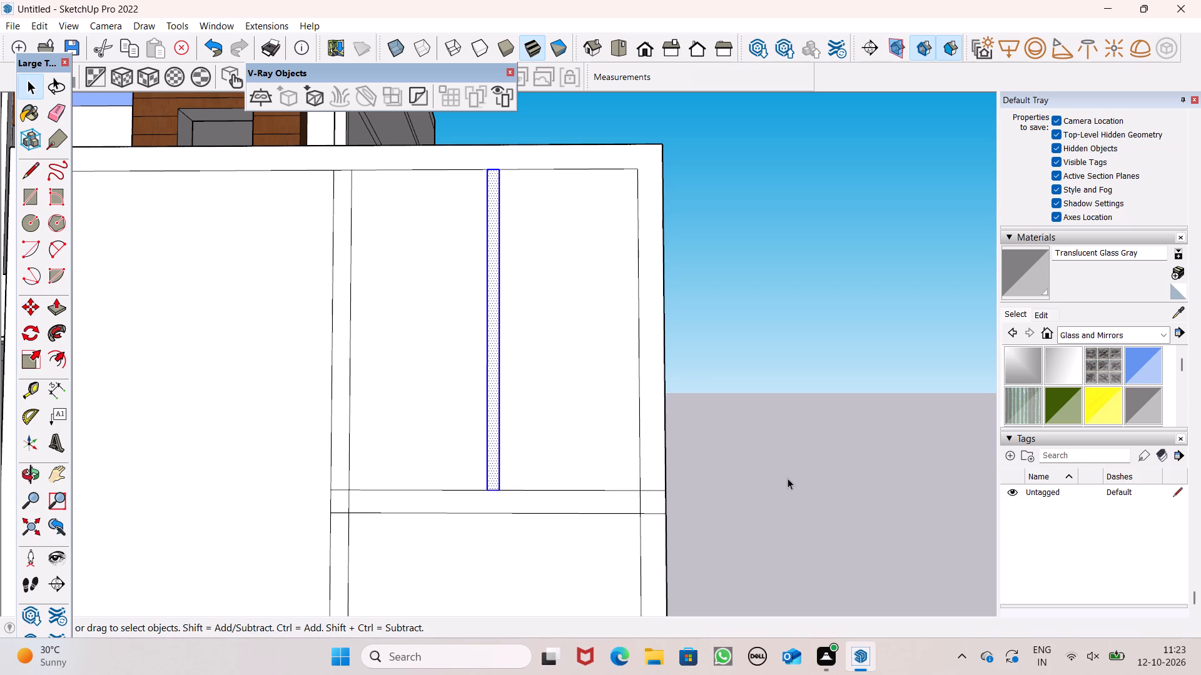
{"action": "left_click", "coordinate": [788, 477]}
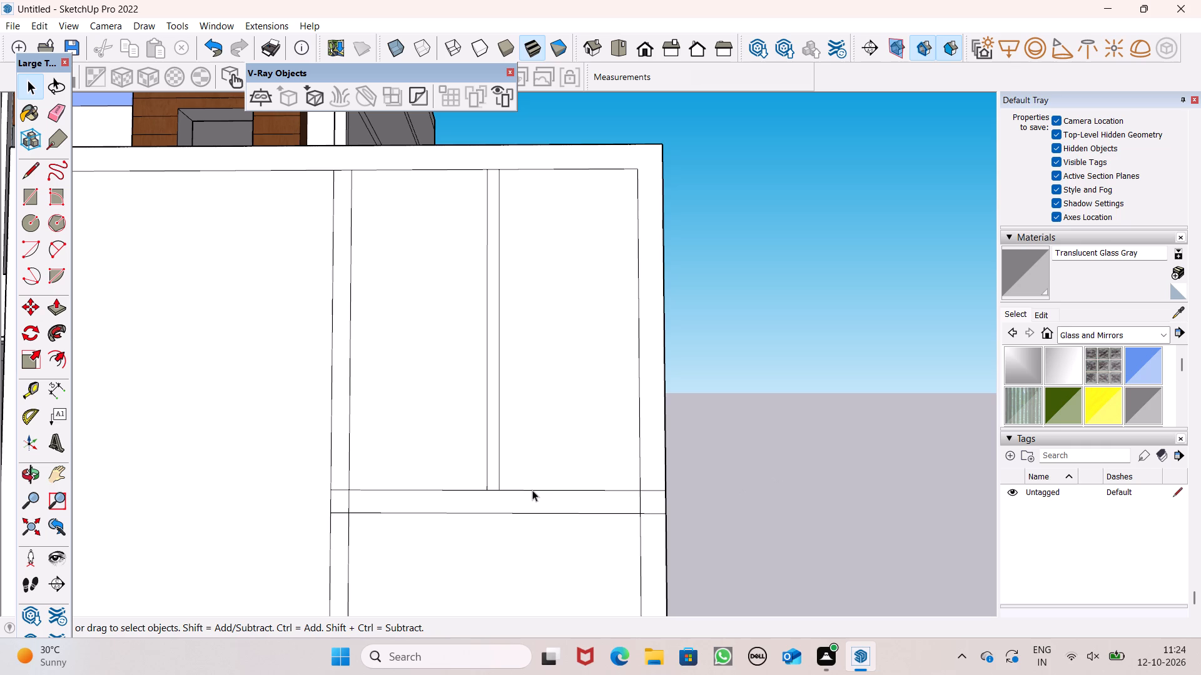
Paint the window panel's outer frame with Color C08 from the Colors material collection.
{"action": "scroll", "coordinate": [619, 431], "scroll_direction": "down", "scroll_amount": 3}
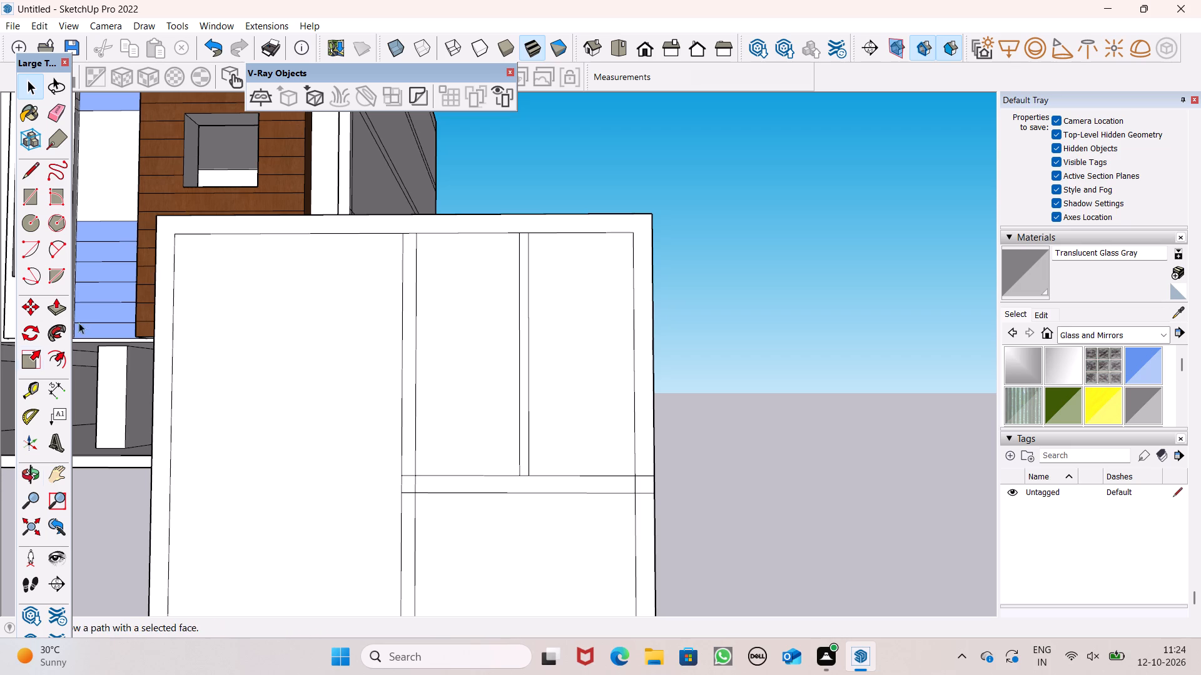
{"action": "left_click", "coordinate": [1166, 340]}
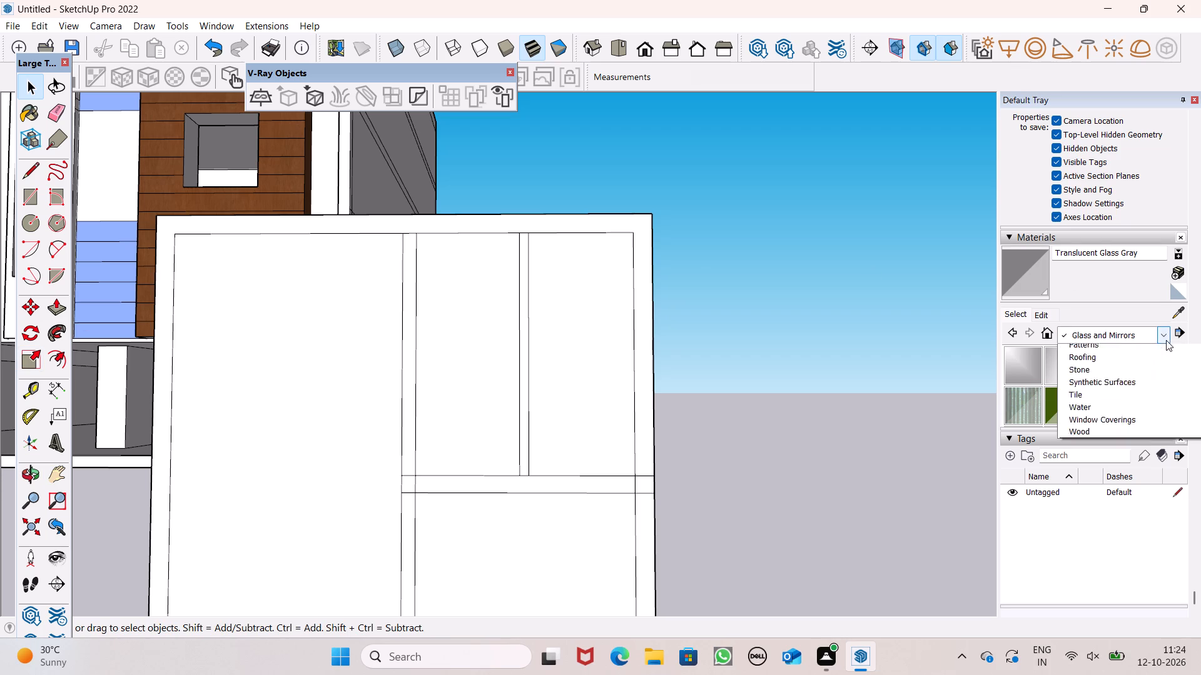
{"action": "left_click", "coordinate": [1120, 388]}
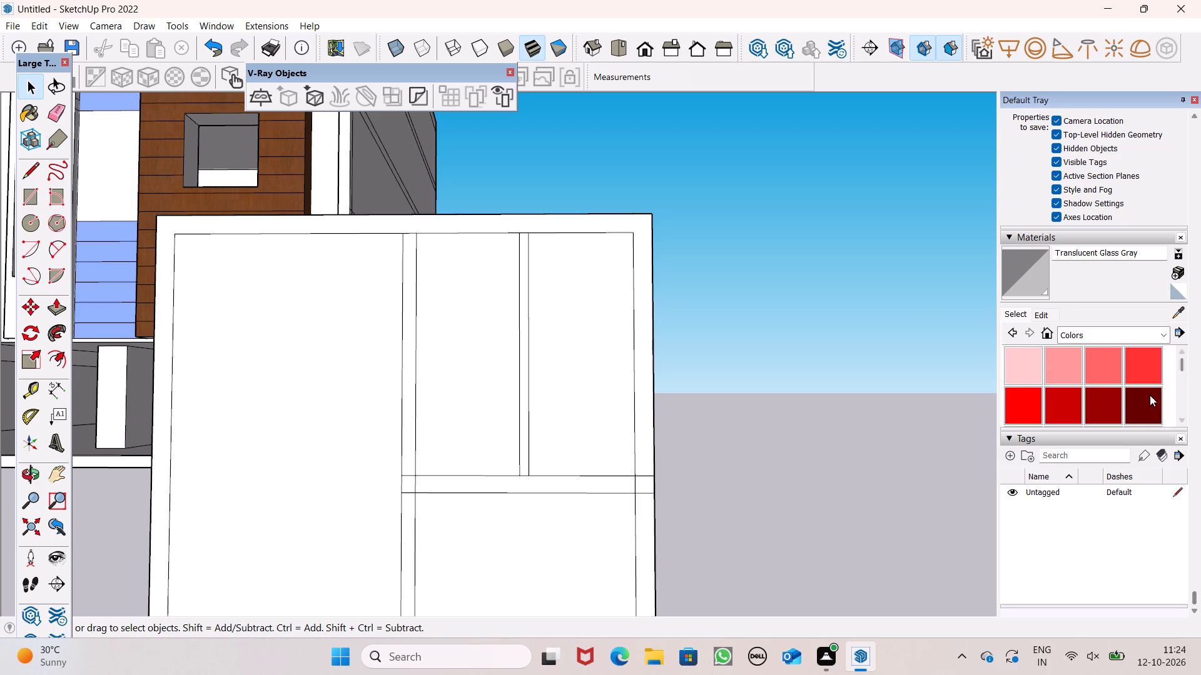
{"action": "scroll", "coordinate": [1152, 401], "scroll_direction": "down", "scroll_amount": 2}
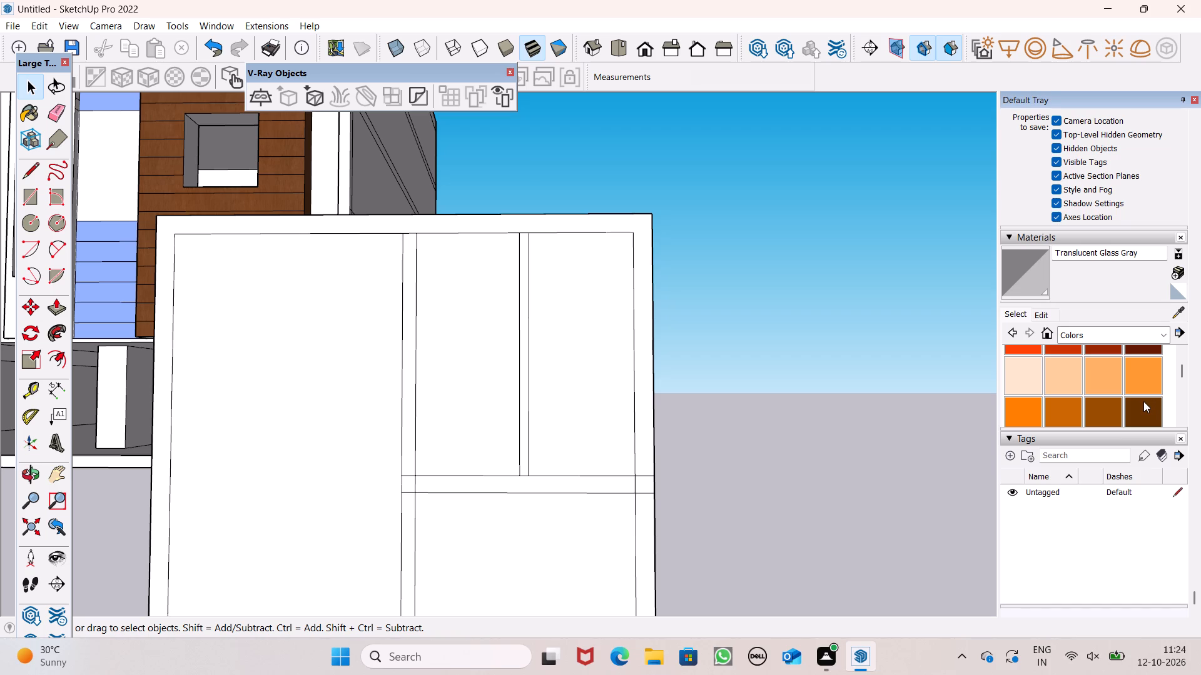
{"action": "left_click", "coordinate": [1141, 414]}
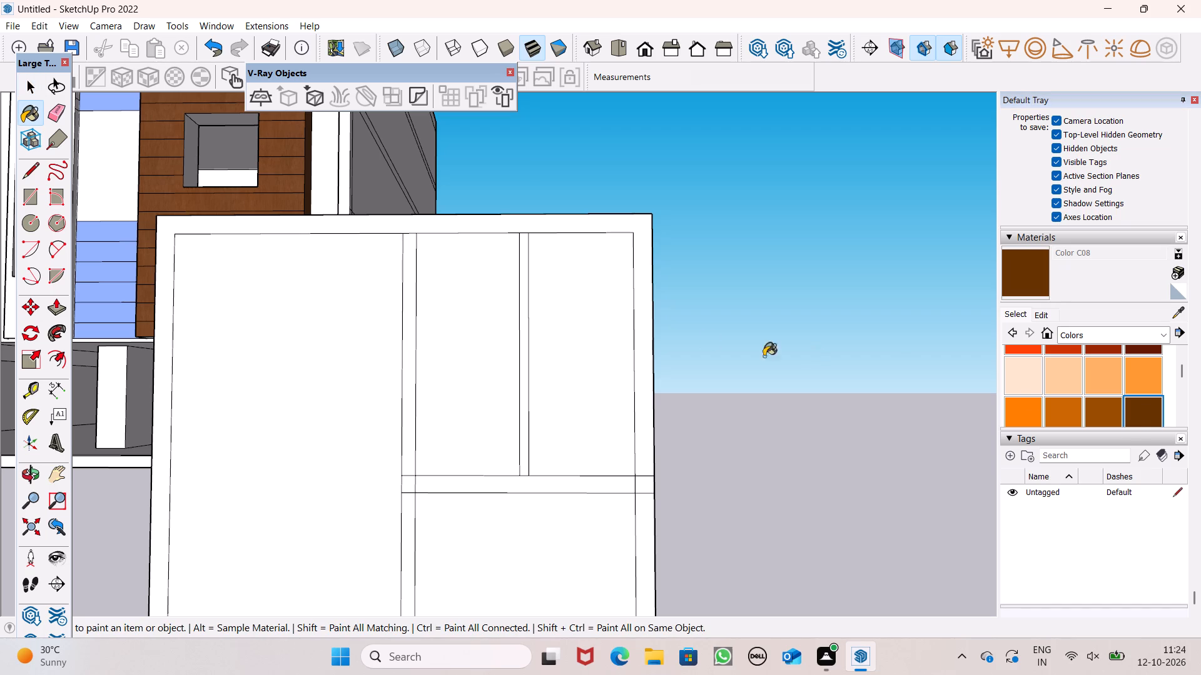
{"action": "left_click", "coordinate": [641, 347]}
Paint the short mullion and the horizontal crossbar of the window panel with Color C08.
{"action": "scroll", "coordinate": [723, 288], "scroll_direction": "down", "scroll_amount": 1}
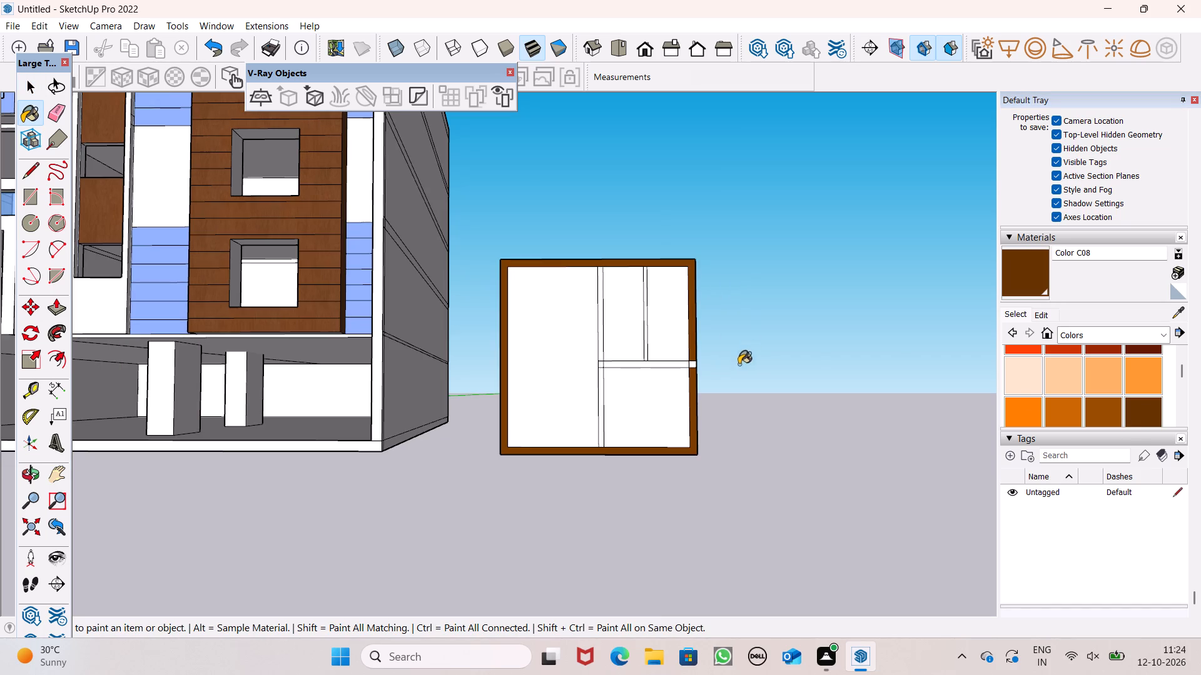
{"action": "scroll", "coordinate": [702, 382], "scroll_direction": "up", "scroll_amount": 6}
{"action": "scroll", "coordinate": [670, 348], "scroll_direction": "down", "scroll_amount": 8}
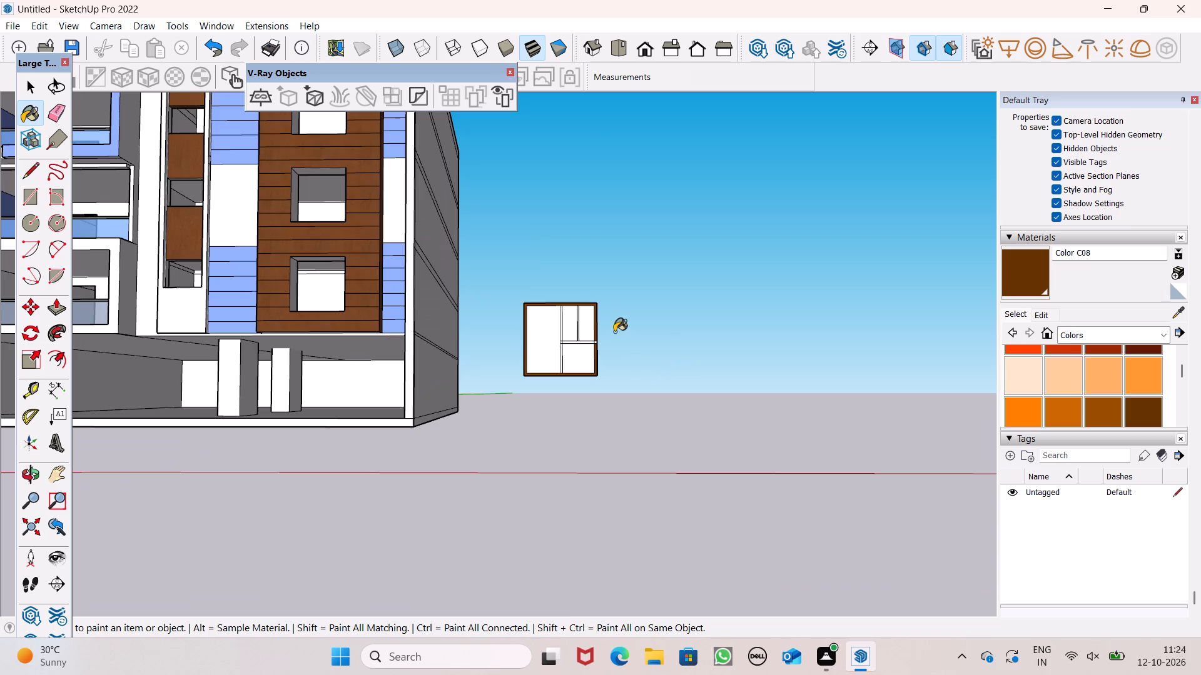
{"action": "scroll", "coordinate": [604, 332], "scroll_direction": "up", "scroll_amount": 6}
{"action": "scroll", "coordinate": [558, 351], "scroll_direction": "down", "scroll_amount": 3}
{"action": "middle_click_drag", "start_coordinate": [560, 372], "coordinate": [592, 366]}
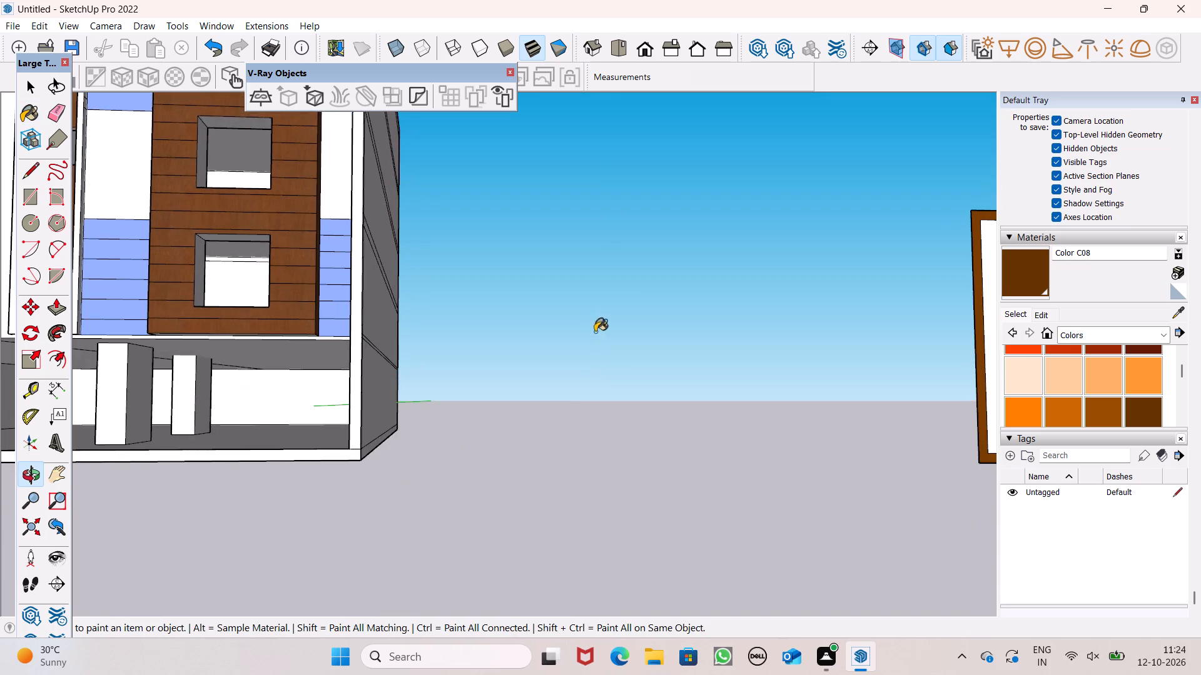
{"action": "scroll", "coordinate": [631, 291], "scroll_direction": "down", "scroll_amount": 4}
{"action": "scroll", "coordinate": [763, 262], "scroll_direction": "up", "scroll_amount": 1}
{"action": "scroll", "coordinate": [763, 262], "scroll_direction": "down", "scroll_amount": 1}
{"action": "scroll", "coordinate": [763, 262], "scroll_direction": "up", "scroll_amount": 11}
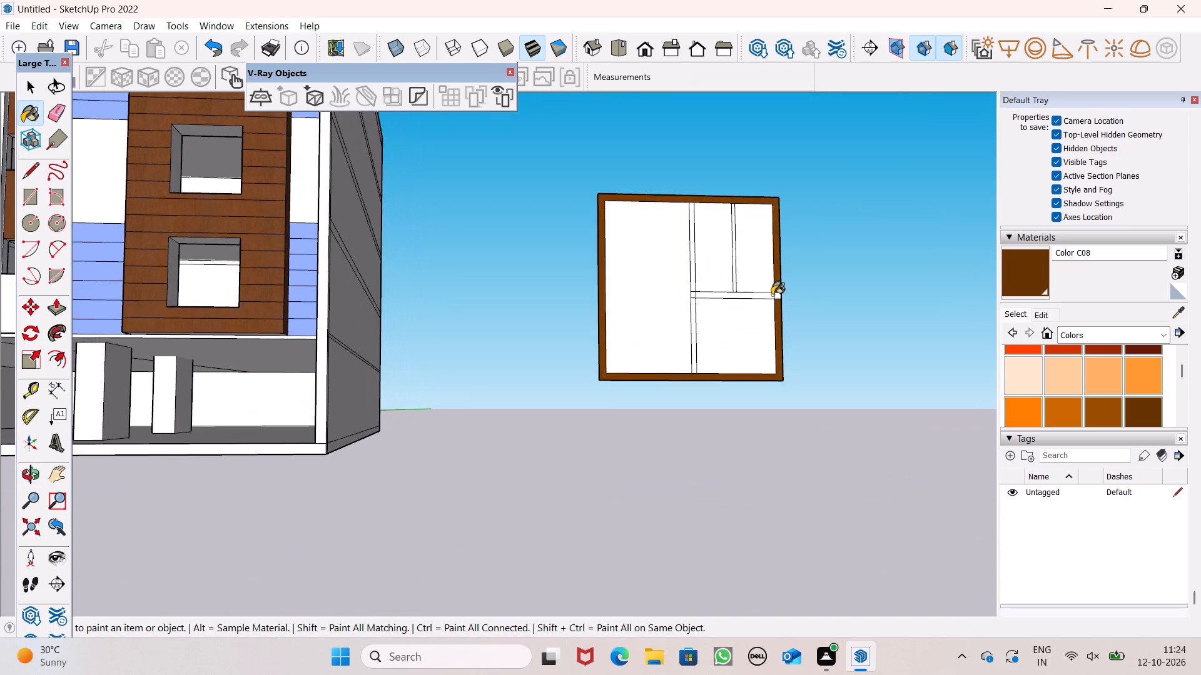
{"action": "scroll", "coordinate": [771, 292], "scroll_direction": "up", "scroll_amount": 8}
{"action": "scroll", "coordinate": [693, 274], "scroll_direction": "up", "scroll_amount": 6}
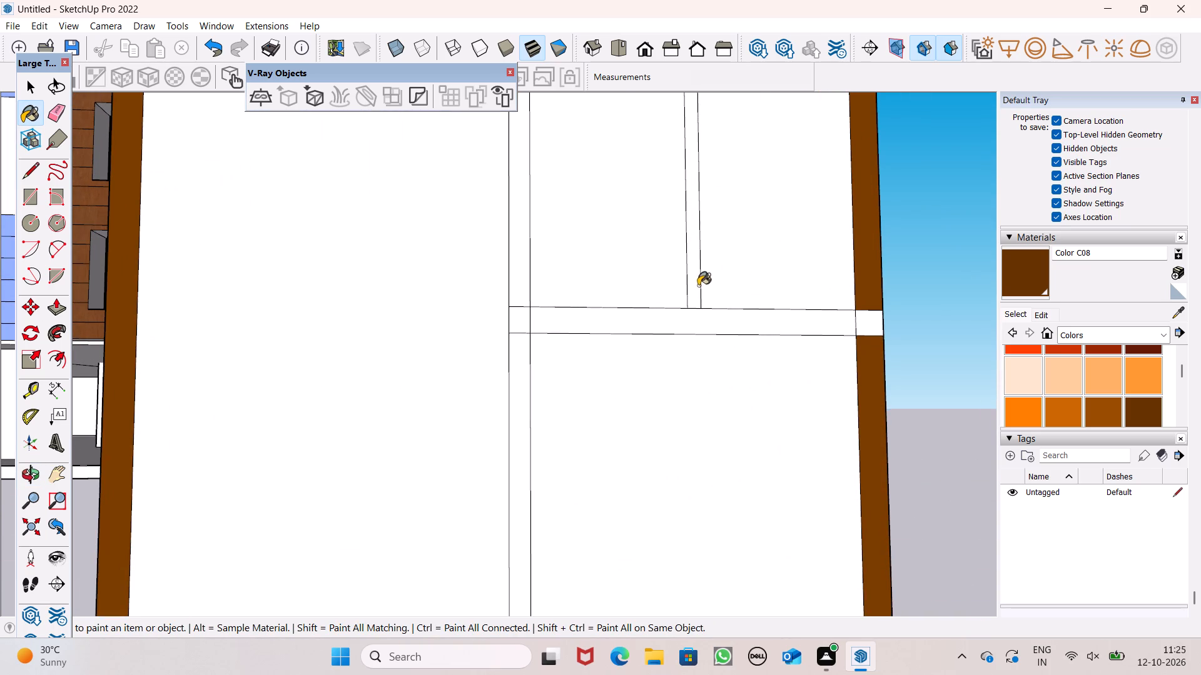
{"action": "left_click", "coordinate": [694, 289]}
{"action": "left_click", "coordinate": [657, 319]}
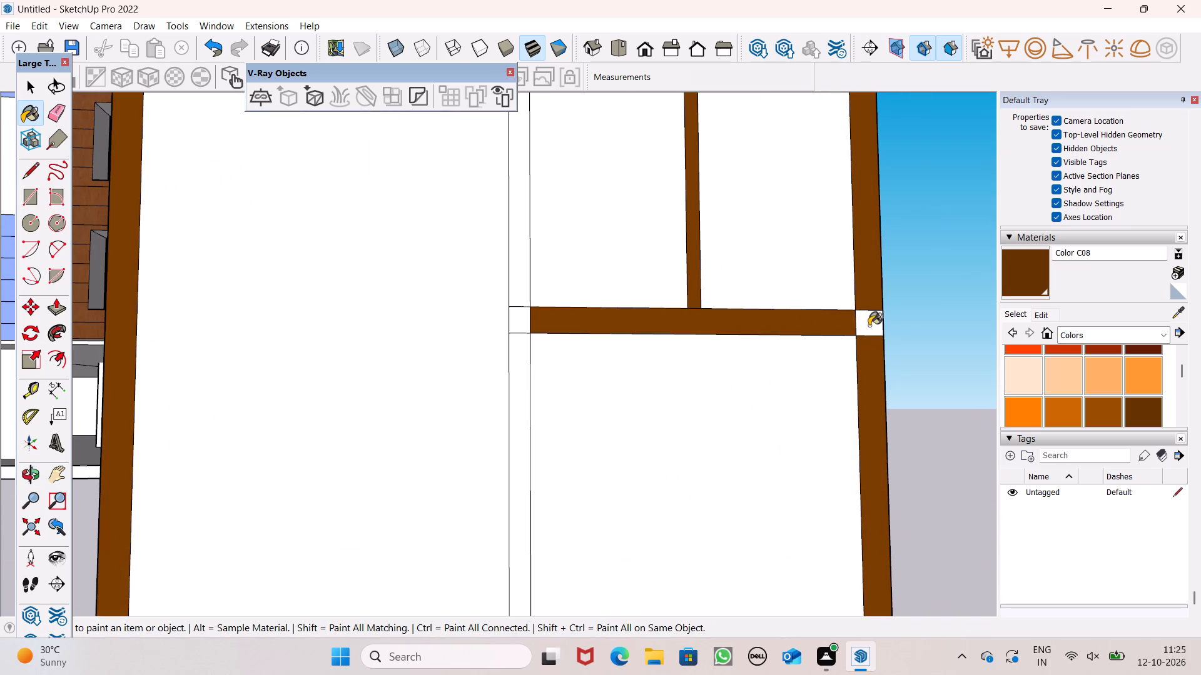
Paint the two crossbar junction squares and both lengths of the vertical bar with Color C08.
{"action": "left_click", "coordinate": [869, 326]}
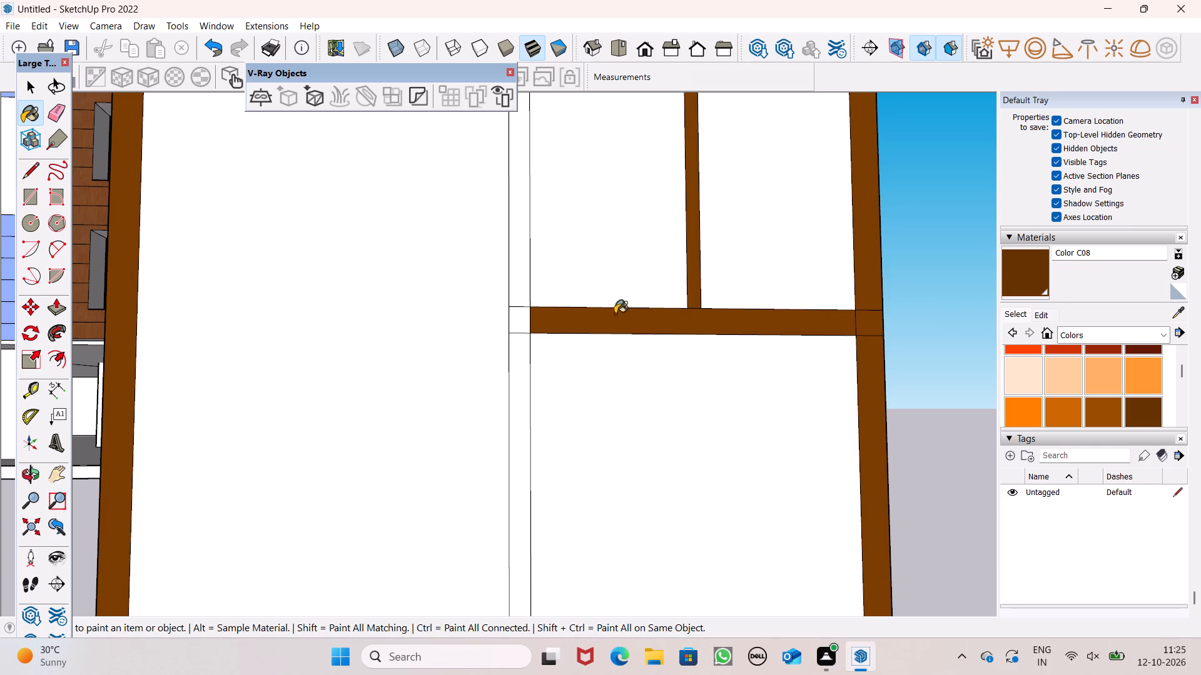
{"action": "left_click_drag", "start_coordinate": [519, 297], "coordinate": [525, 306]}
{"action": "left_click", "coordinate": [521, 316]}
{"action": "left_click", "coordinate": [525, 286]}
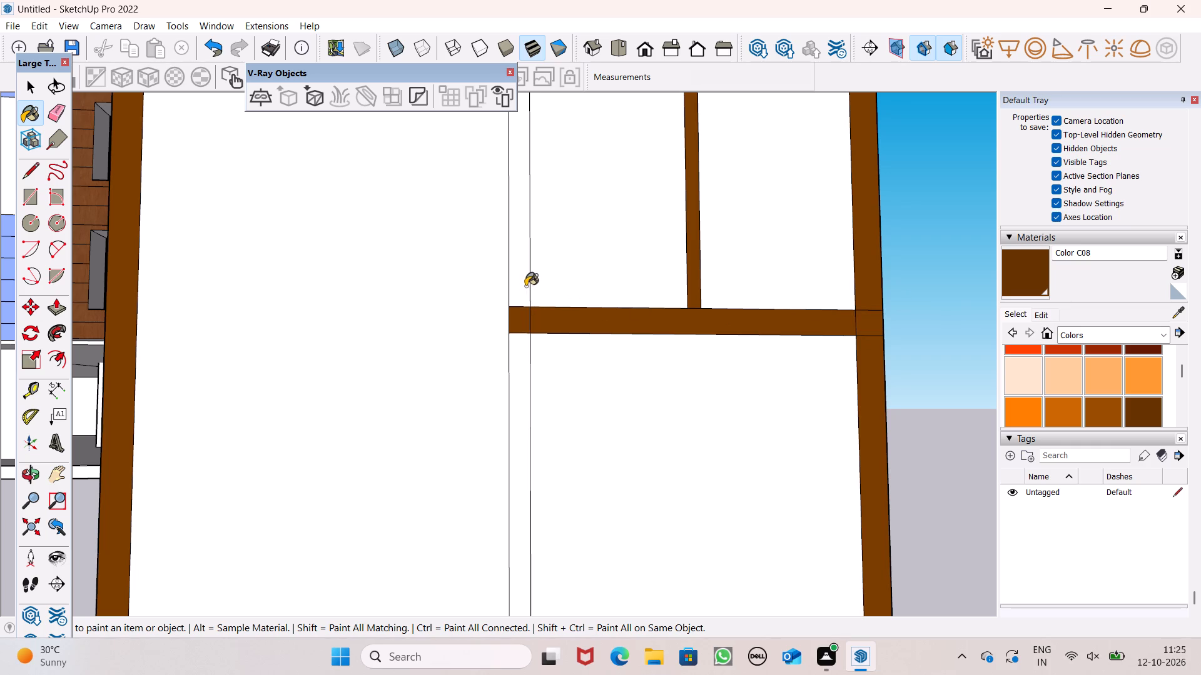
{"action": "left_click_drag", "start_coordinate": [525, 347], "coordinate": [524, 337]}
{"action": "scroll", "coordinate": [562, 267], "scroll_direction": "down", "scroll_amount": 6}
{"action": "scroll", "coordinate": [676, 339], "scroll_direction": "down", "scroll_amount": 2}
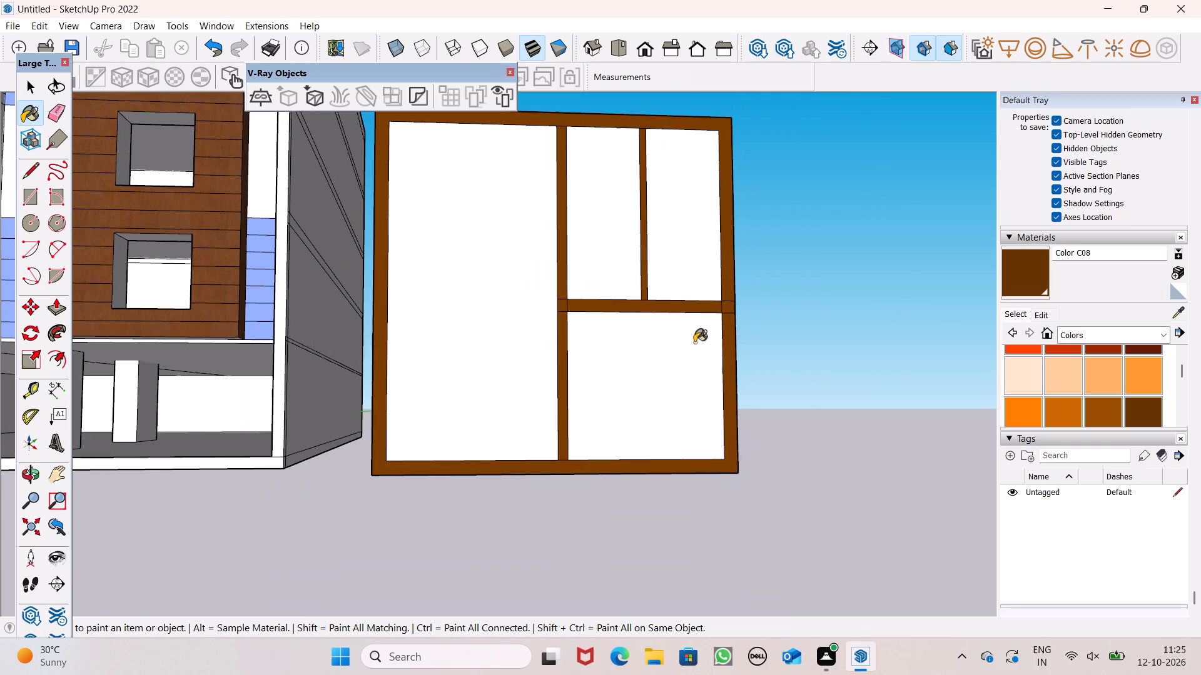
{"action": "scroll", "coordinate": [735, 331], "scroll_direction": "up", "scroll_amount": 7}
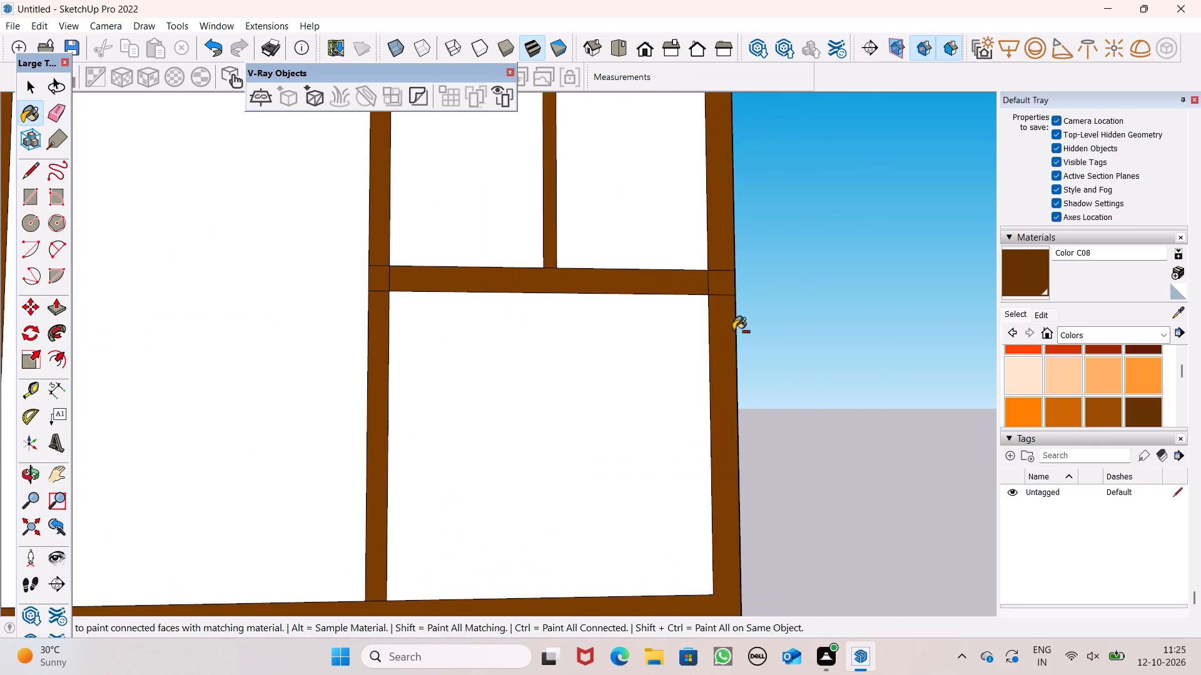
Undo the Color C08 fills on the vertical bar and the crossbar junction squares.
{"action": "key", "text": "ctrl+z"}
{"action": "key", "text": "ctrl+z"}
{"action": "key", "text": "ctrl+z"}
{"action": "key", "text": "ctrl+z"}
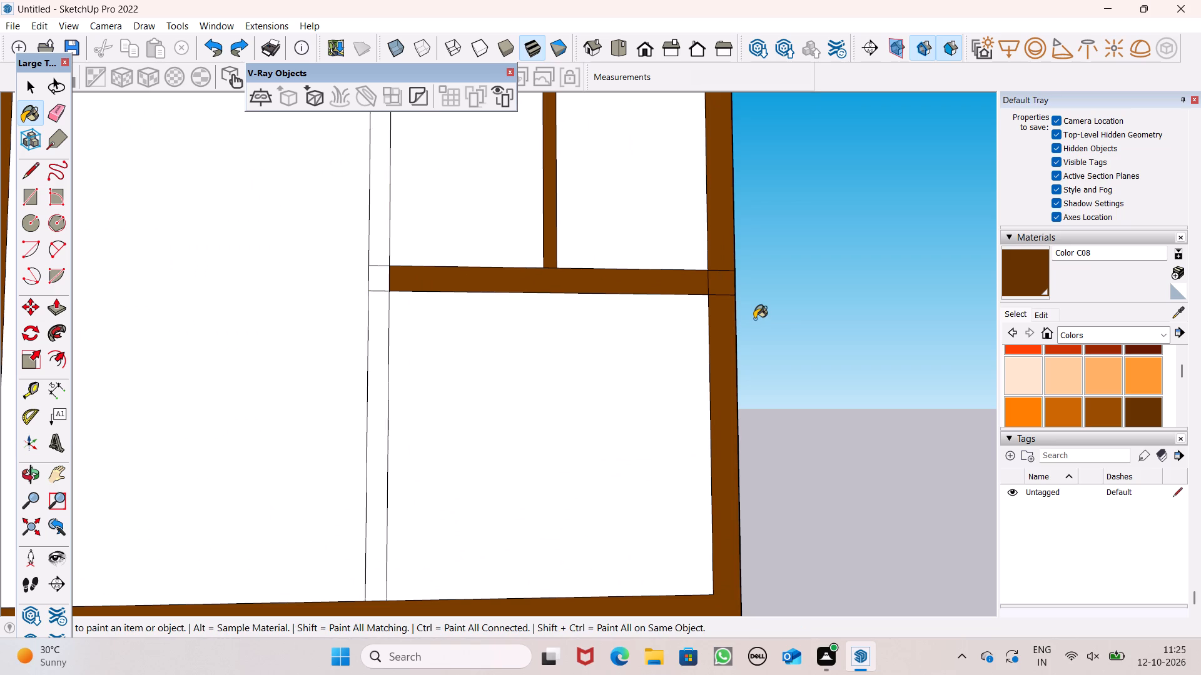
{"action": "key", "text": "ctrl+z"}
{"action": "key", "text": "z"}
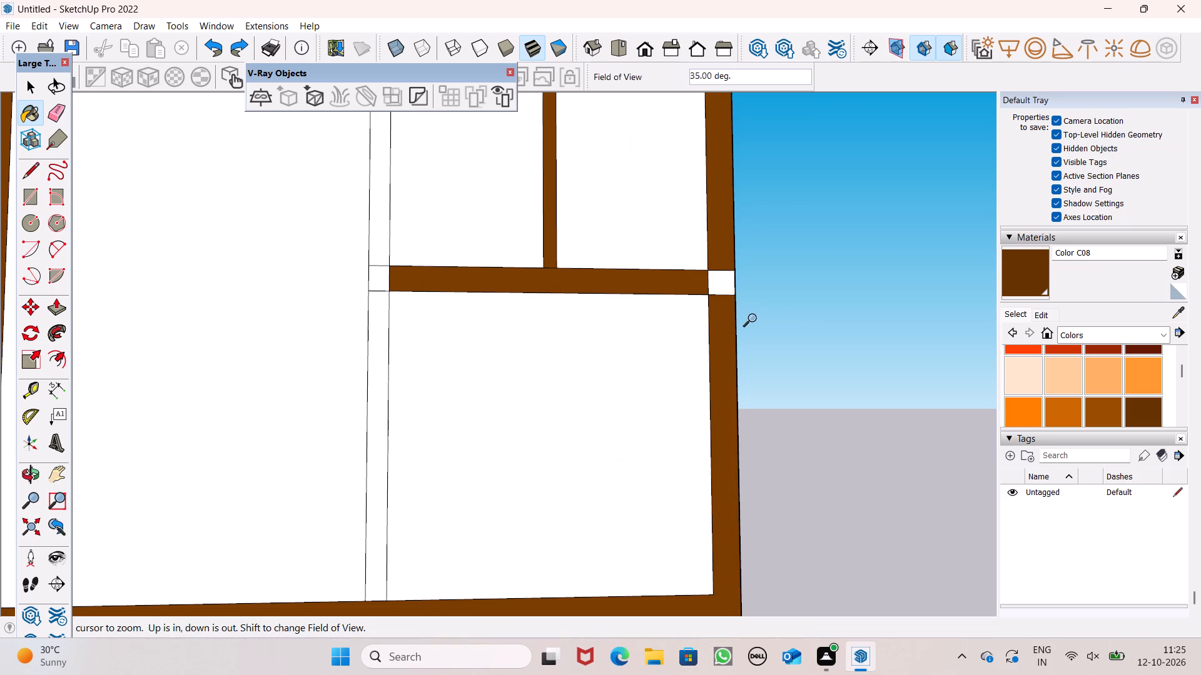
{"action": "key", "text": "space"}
Erase the dividing edges where the horizontal crossbar meets the vertical bar, merging their faces.
{"action": "left_click", "coordinate": [44, 117]}
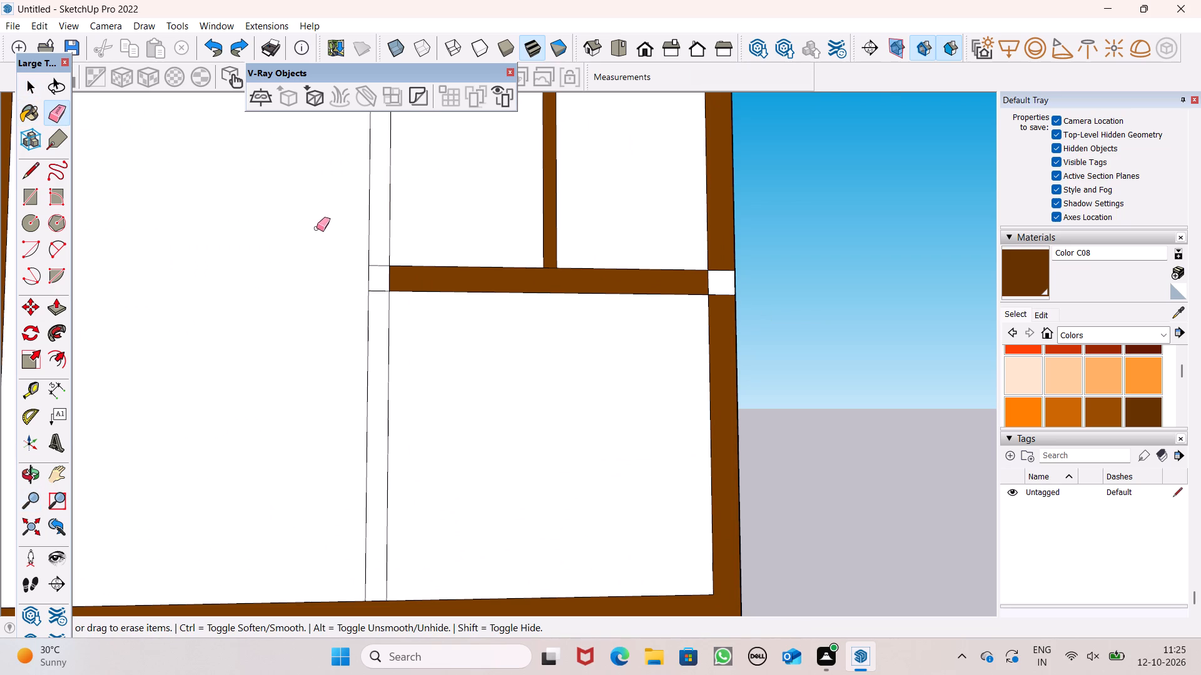
{"action": "scroll", "coordinate": [326, 233], "scroll_direction": "up", "scroll_amount": 6}
{"action": "left_click_drag", "start_coordinate": [417, 278], "coordinate": [412, 307]}
{"action": "left_click_drag", "start_coordinate": [422, 338], "coordinate": [420, 345]}
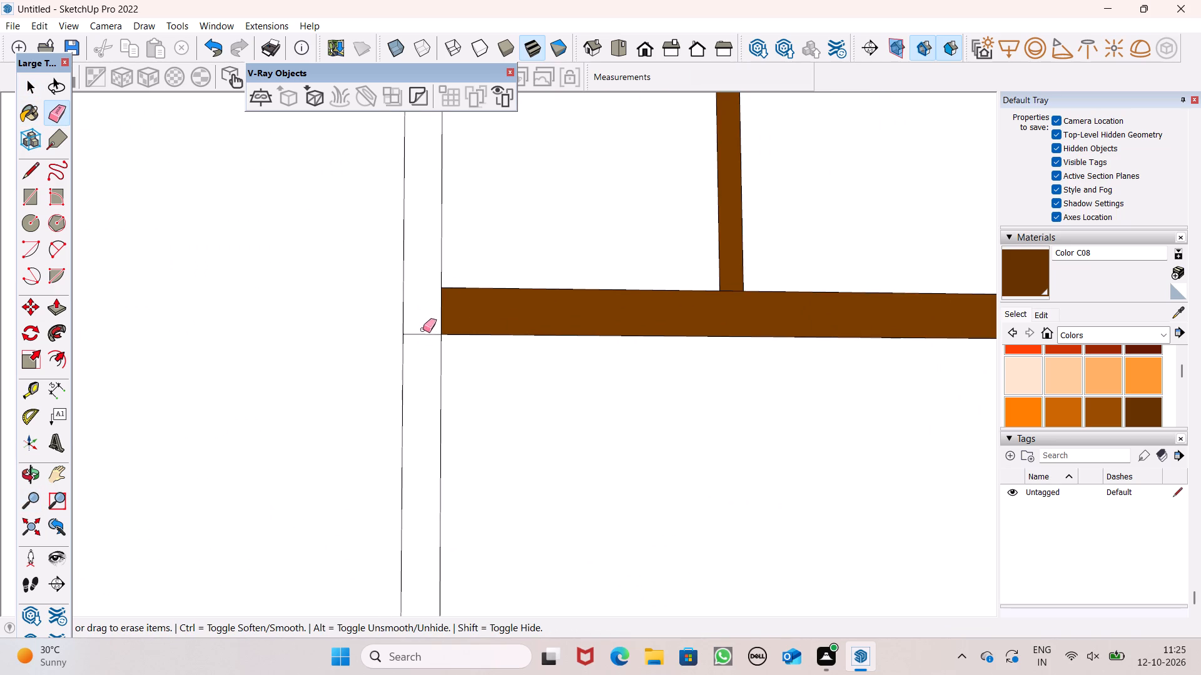
{"action": "left_click_drag", "start_coordinate": [423, 323], "coordinate": [437, 322]}
{"action": "left_click_drag", "start_coordinate": [438, 316], "coordinate": [432, 316]}
{"action": "left_click_drag", "start_coordinate": [443, 314], "coordinate": [428, 324]}
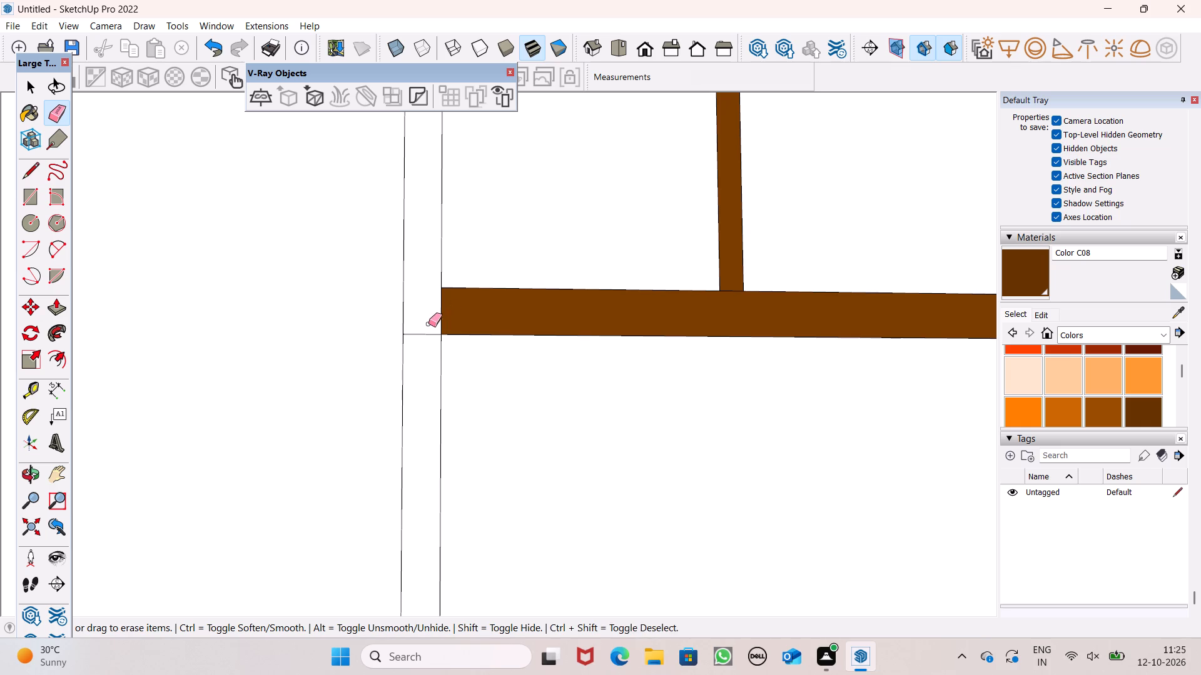
{"action": "left_click_drag", "start_coordinate": [428, 324], "coordinate": [427, 335]}
Erase the dividing edges where the crossbar meets the outer frame's right side, merging their faces.
{"action": "scroll", "coordinate": [428, 277], "scroll_direction": "down", "scroll_amount": 4}
{"action": "scroll", "coordinate": [506, 312], "scroll_direction": "down", "scroll_amount": 1}
{"action": "scroll", "coordinate": [804, 302], "scroll_direction": "up", "scroll_amount": 7}
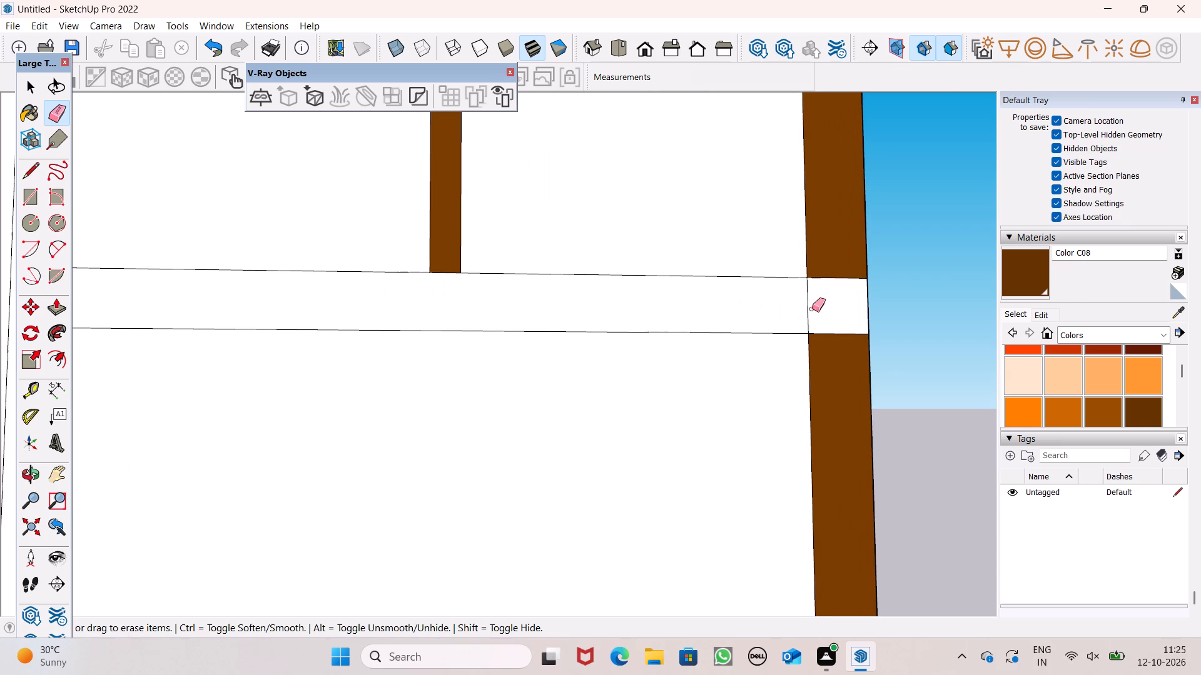
{"action": "left_click_drag", "start_coordinate": [816, 311], "coordinate": [802, 316]}
{"action": "left_click_drag", "start_coordinate": [824, 274], "coordinate": [824, 296]}
{"action": "left_click_drag", "start_coordinate": [839, 331], "coordinate": [840, 331]}
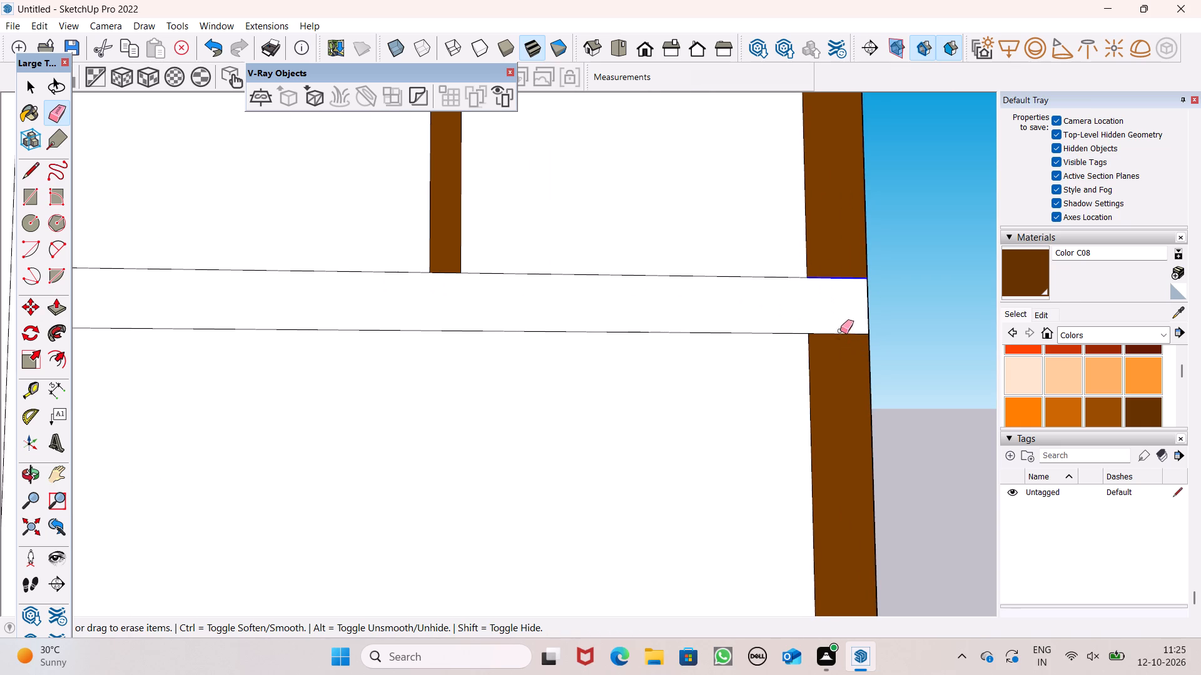
{"action": "left_click_drag", "start_coordinate": [840, 331], "coordinate": [840, 340]}
Paint the merged window frame face with Color C08.
{"action": "left_click", "coordinate": [1030, 267]}
{"action": "left_click", "coordinate": [830, 292]}
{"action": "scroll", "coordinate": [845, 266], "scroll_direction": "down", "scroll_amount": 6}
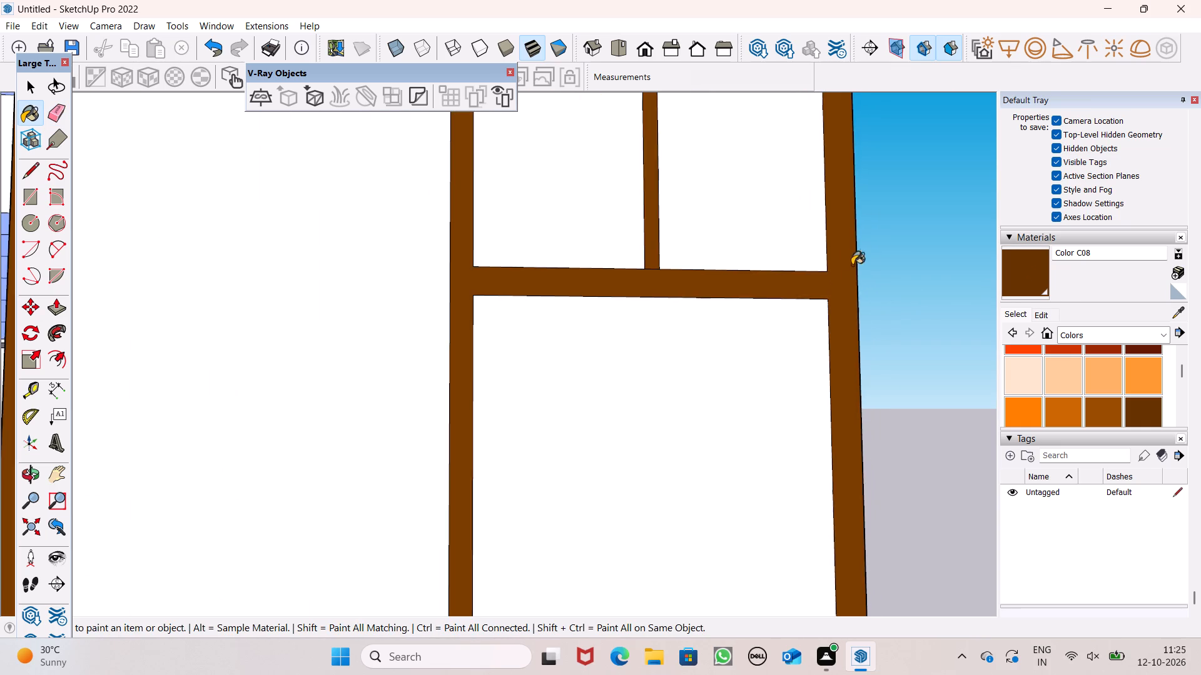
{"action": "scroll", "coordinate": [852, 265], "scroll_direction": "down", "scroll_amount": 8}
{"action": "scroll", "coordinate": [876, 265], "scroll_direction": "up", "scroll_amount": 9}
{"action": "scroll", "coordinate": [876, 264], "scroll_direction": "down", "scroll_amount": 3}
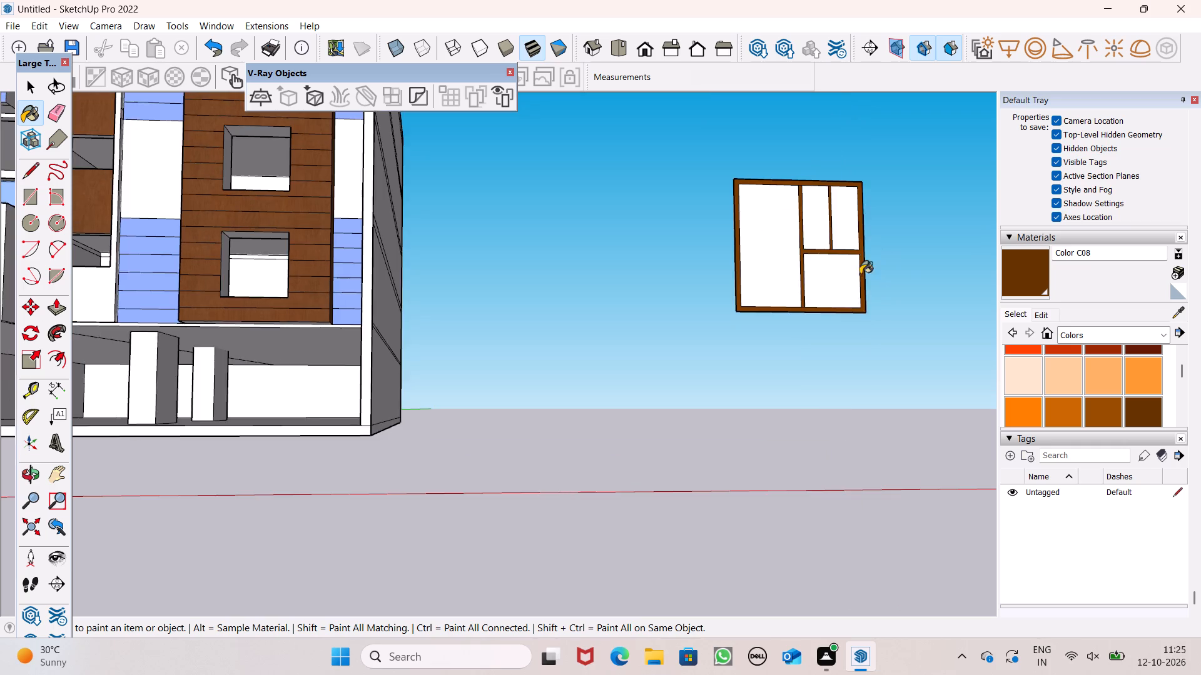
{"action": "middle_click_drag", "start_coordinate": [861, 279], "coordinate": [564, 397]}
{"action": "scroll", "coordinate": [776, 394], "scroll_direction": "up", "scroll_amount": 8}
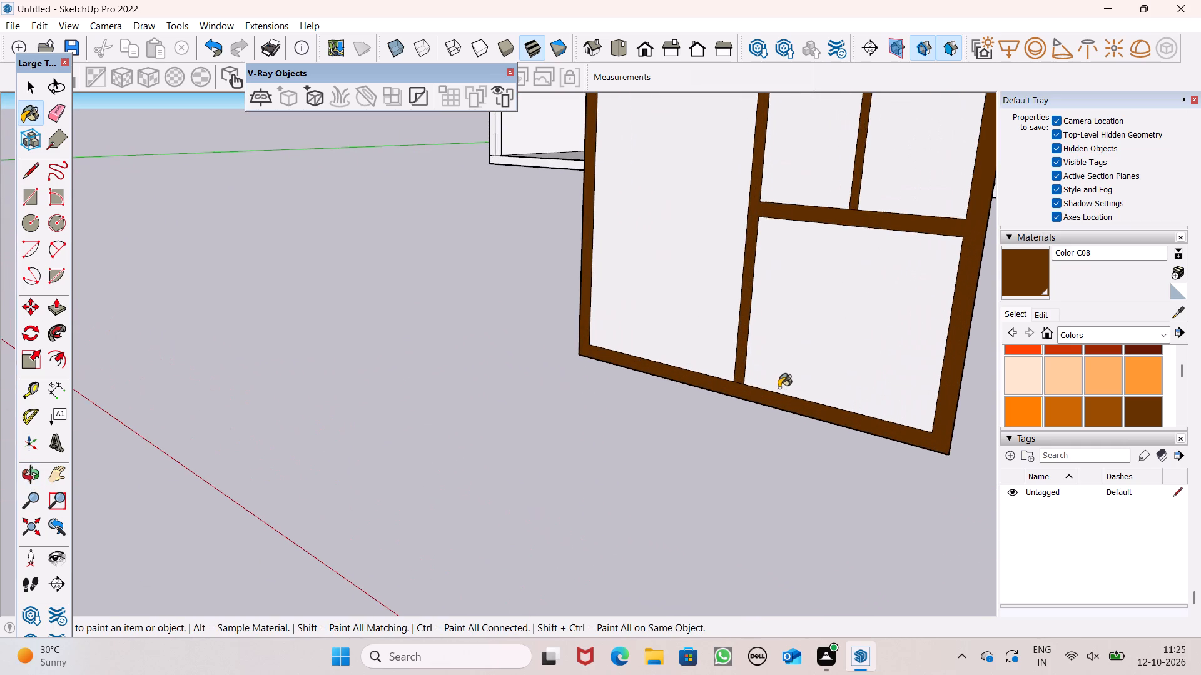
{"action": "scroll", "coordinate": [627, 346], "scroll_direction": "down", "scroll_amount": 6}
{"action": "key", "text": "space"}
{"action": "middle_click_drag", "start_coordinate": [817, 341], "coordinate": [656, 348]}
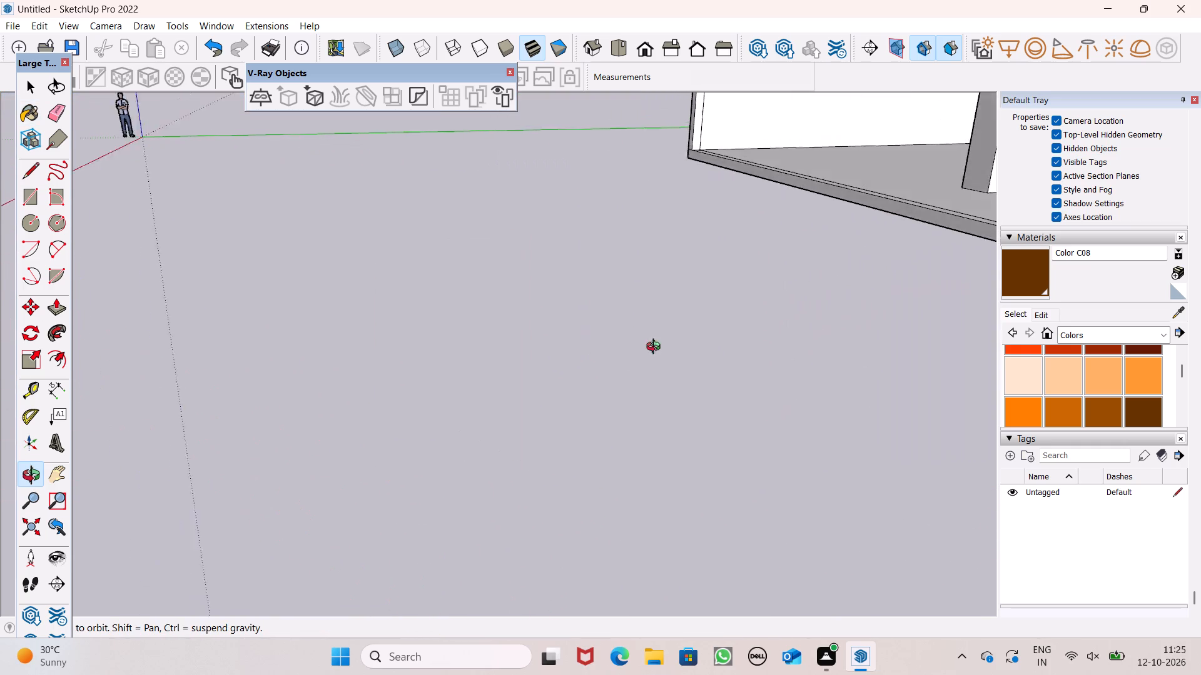
Examine the painted window panel from the front and the back for its frame and face layout.
{"action": "middle_click_drag", "start_coordinate": [656, 348], "coordinate": [903, 283]}
{"action": "scroll", "coordinate": [487, 284], "scroll_direction": "down", "scroll_amount": 19}
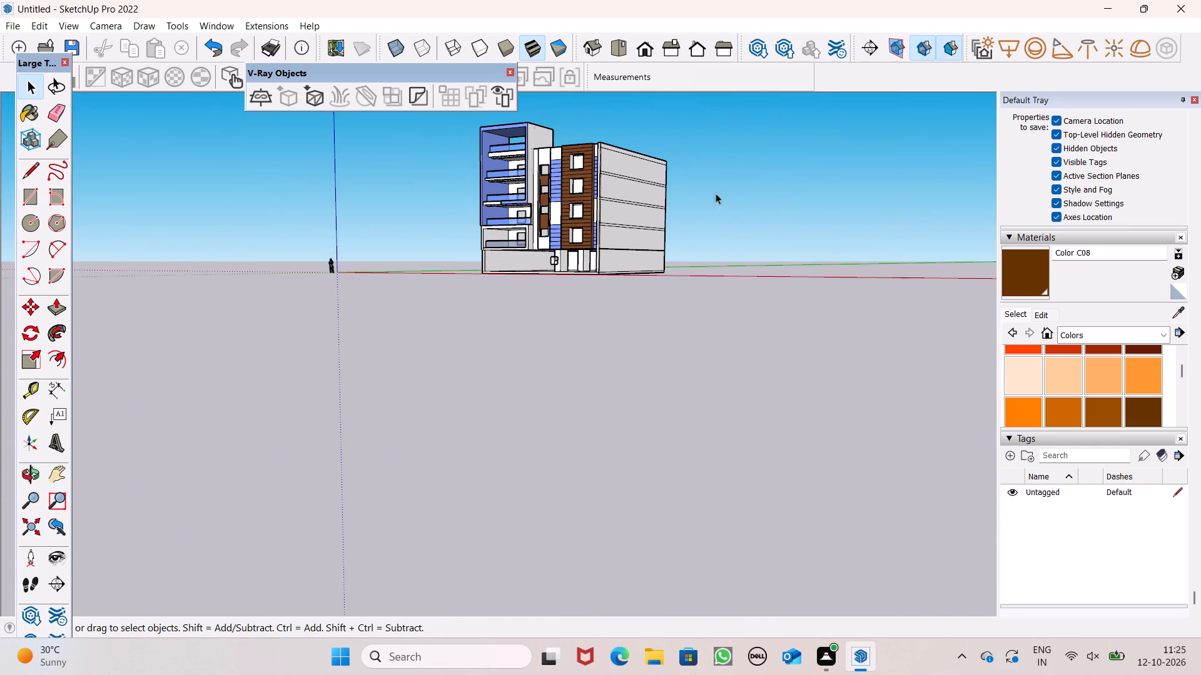
{"action": "scroll", "coordinate": [732, 106], "scroll_direction": "down", "scroll_amount": 13}
{"action": "middle_click_drag", "start_coordinate": [709, 194], "coordinate": [852, 332]}
{"action": "scroll", "coordinate": [727, 214], "scroll_direction": "up", "scroll_amount": 9}
{"action": "scroll", "coordinate": [712, 199], "scroll_direction": "up", "scroll_amount": 18}
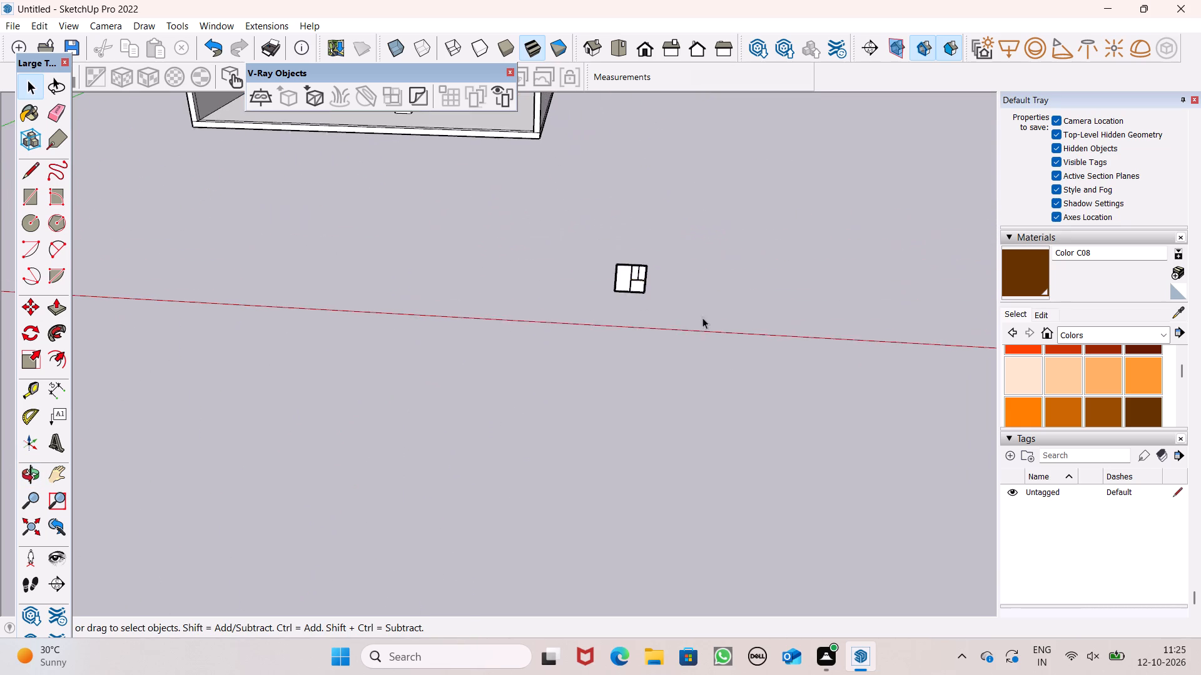
{"action": "scroll", "coordinate": [696, 326], "scroll_direction": "up", "scroll_amount": 1}
{"action": "middle_click_drag", "start_coordinate": [695, 325], "coordinate": [594, 328]}
{"action": "scroll", "coordinate": [523, 299], "scroll_direction": "up", "scroll_amount": 16}
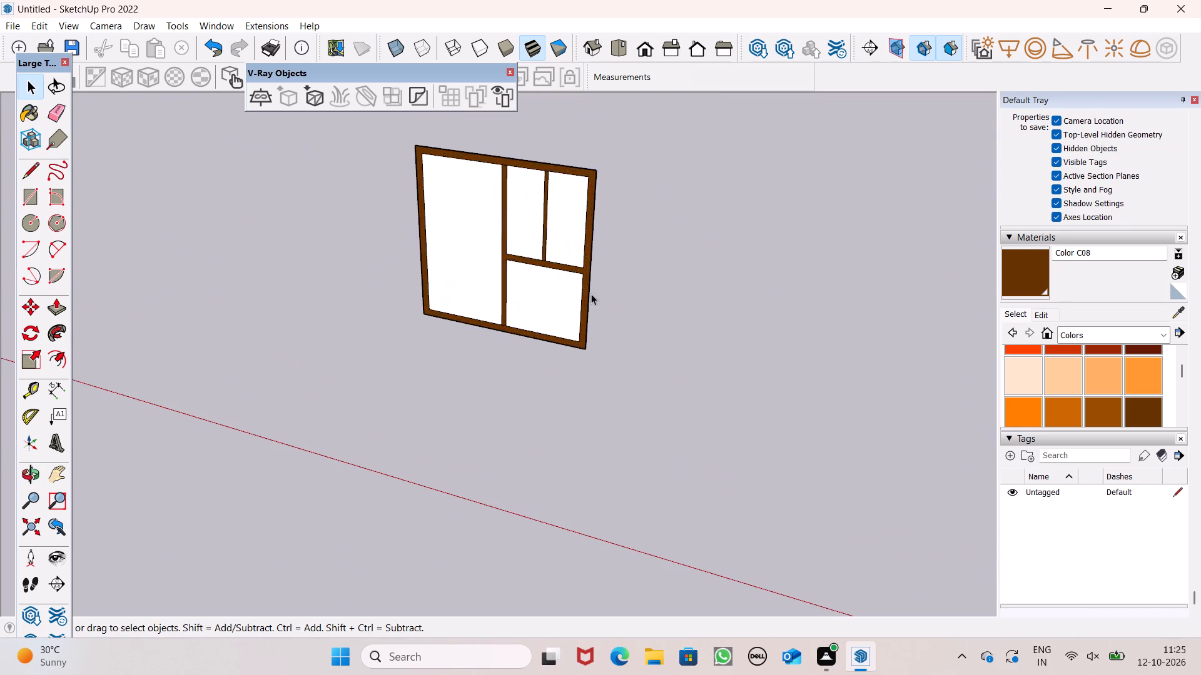
{"action": "middle_click_drag", "start_coordinate": [591, 294], "coordinate": [17, 251]}
{"action": "scroll", "coordinate": [304, 278], "scroll_direction": "up", "scroll_amount": 1}
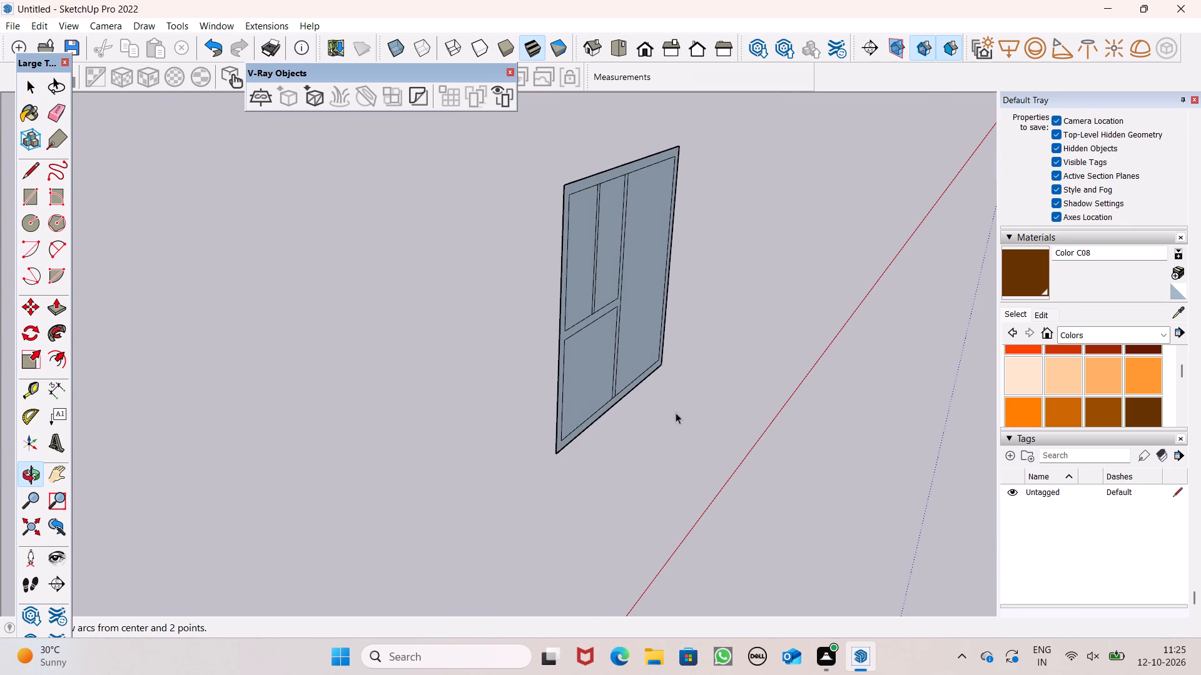
{"action": "scroll", "coordinate": [667, 411], "scroll_direction": "up", "scroll_amount": 2}
{"action": "scroll", "coordinate": [632, 399], "scroll_direction": "down", "scroll_amount": 1}
{"action": "middle_click_drag", "start_coordinate": [617, 371], "coordinate": [581, 371]}
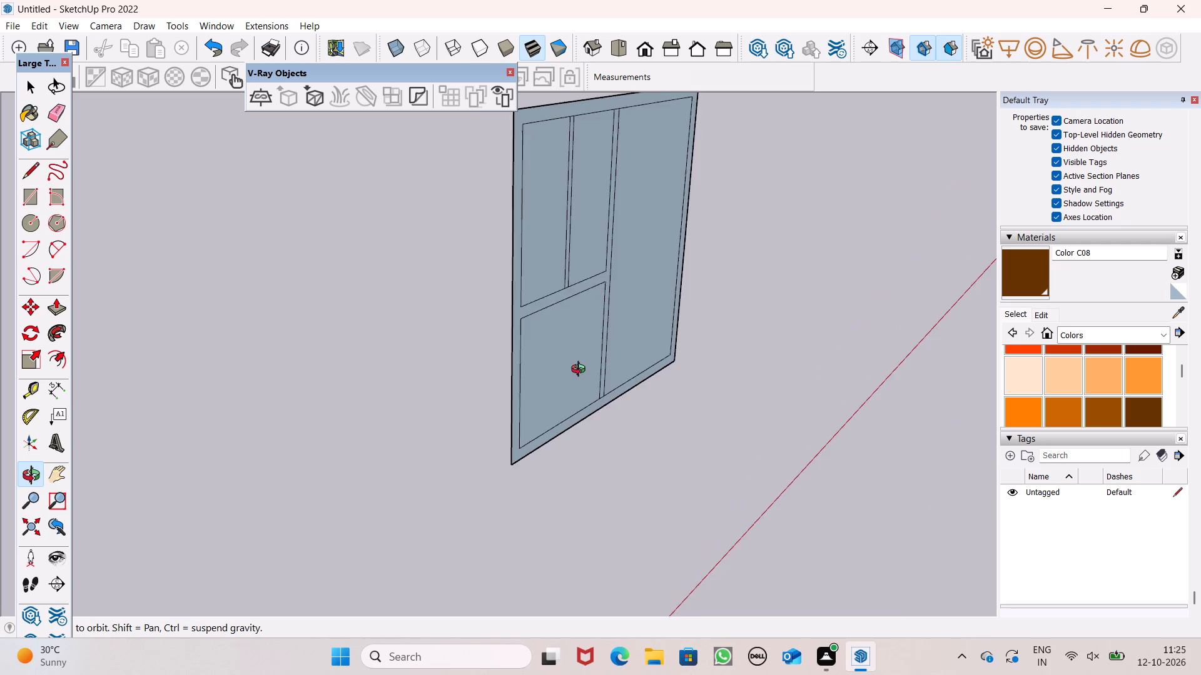
{"action": "middle_click_drag", "start_coordinate": [581, 371], "coordinate": [484, 382]}
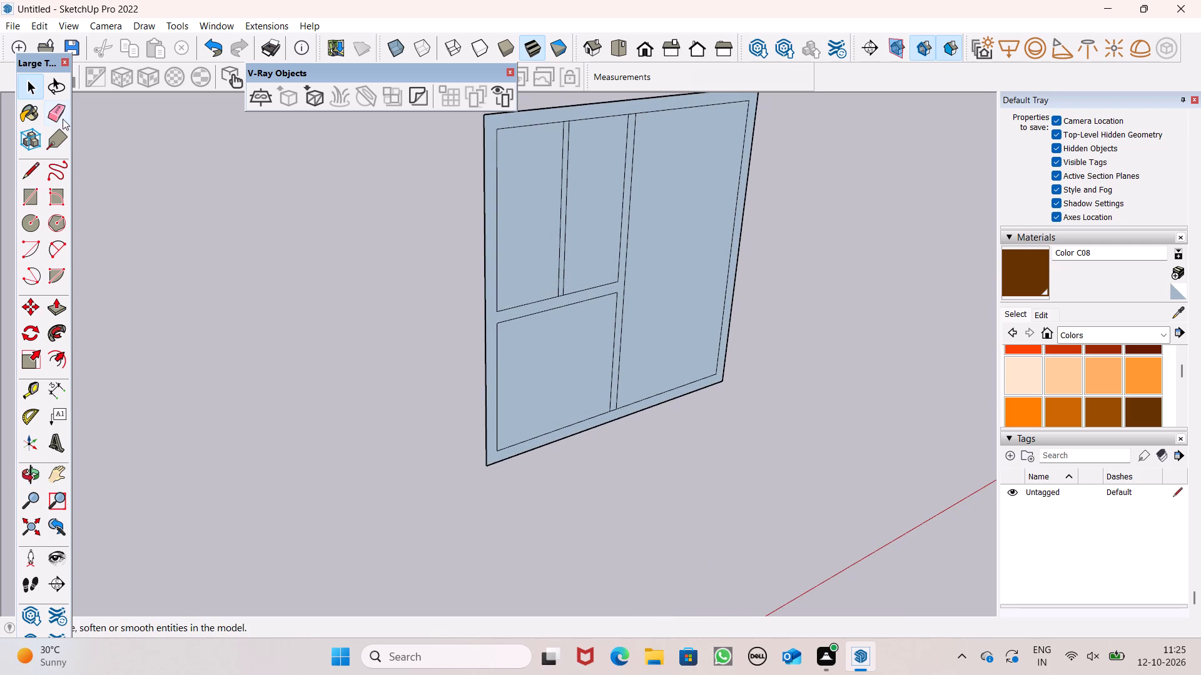
Erase the dividing edges where the main vertical bar and the short vertical bar meet the frame's top rail.
{"action": "left_click", "coordinate": [51, 113]}
{"action": "scroll", "coordinate": [495, 95], "scroll_direction": "up", "scroll_amount": 6}
{"action": "scroll", "coordinate": [590, 157], "scroll_direction": "down", "scroll_amount": 4}
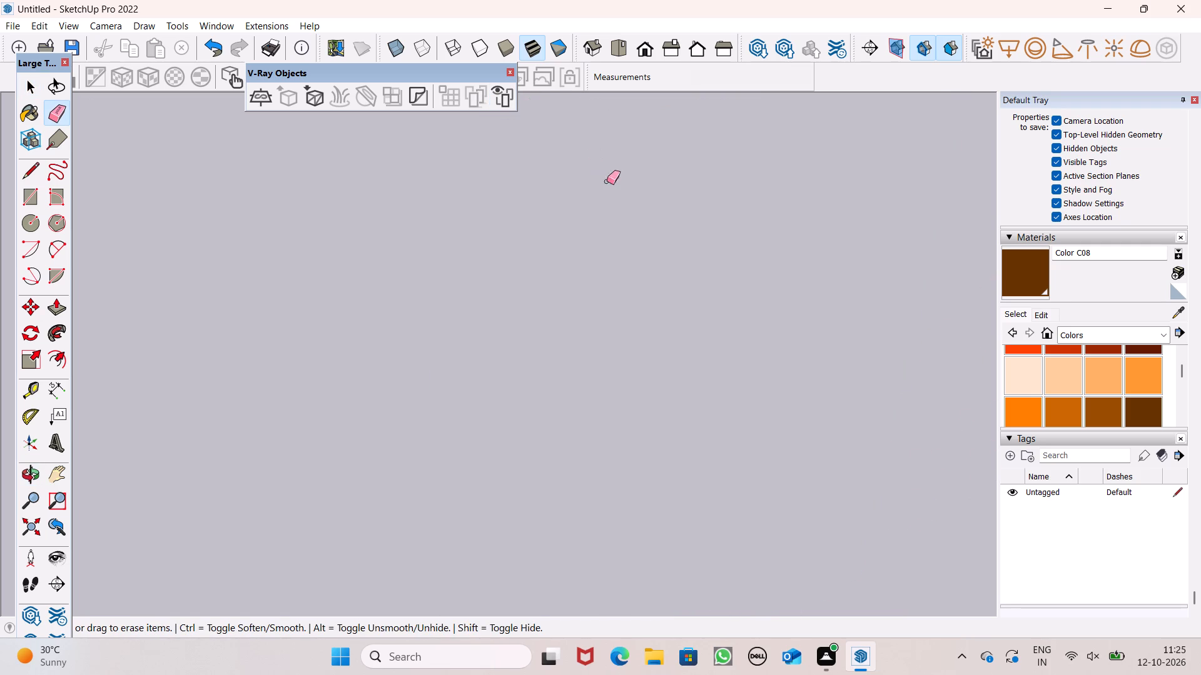
{"action": "scroll", "coordinate": [684, 239], "scroll_direction": "down", "scroll_amount": 6}
{"action": "scroll", "coordinate": [776, 323], "scroll_direction": "up", "scroll_amount": 2}
{"action": "middle_click_drag", "start_coordinate": [732, 322], "coordinate": [1024, 339]}
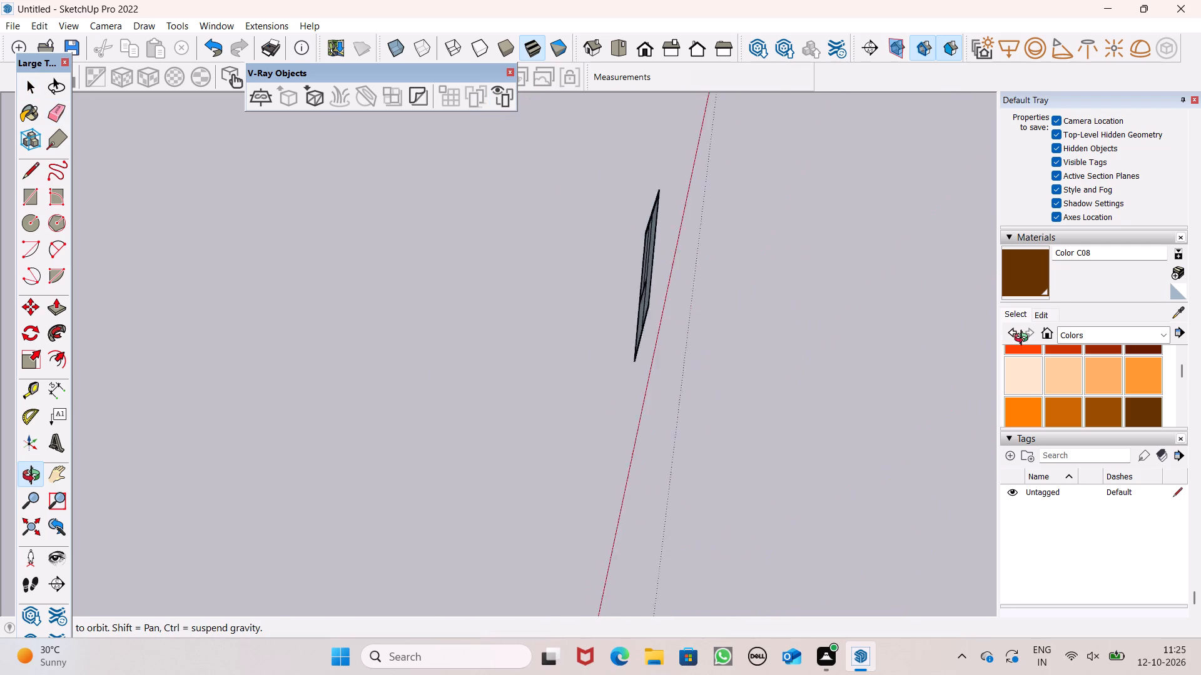
{"action": "middle_click_drag", "start_coordinate": [1024, 339], "coordinate": [1162, 274]}
{"action": "scroll", "coordinate": [634, 248], "scroll_direction": "up", "scroll_amount": 8}
{"action": "scroll", "coordinate": [457, 262], "scroll_direction": "down", "scroll_amount": 6}
{"action": "middle_click_drag", "start_coordinate": [405, 287], "coordinate": [624, 237]}
{"action": "scroll", "coordinate": [621, 216], "scroll_direction": "down", "scroll_amount": 10}
{"action": "scroll", "coordinate": [839, 126], "scroll_direction": "up", "scroll_amount": 5}
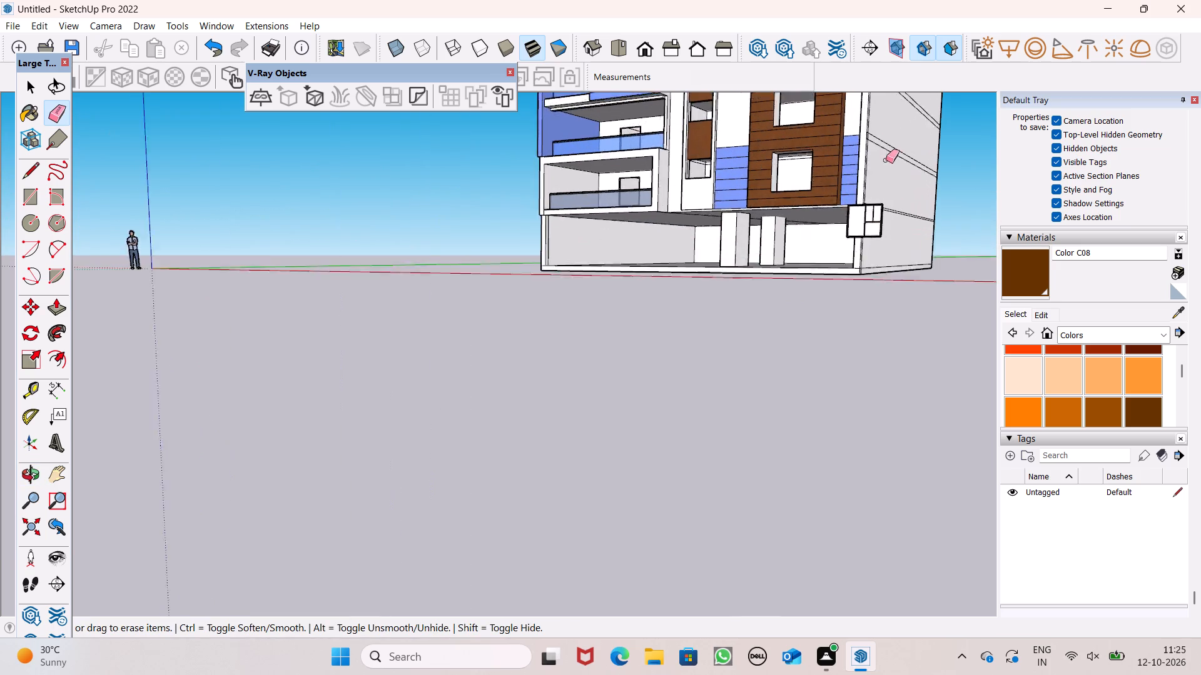
{"action": "scroll", "coordinate": [886, 160], "scroll_direction": "up", "scroll_amount": 3}
{"action": "scroll", "coordinate": [863, 225], "scroll_direction": "up", "scroll_amount": 8}
{"action": "scroll", "coordinate": [891, 299], "scroll_direction": "down", "scroll_amount": 3}
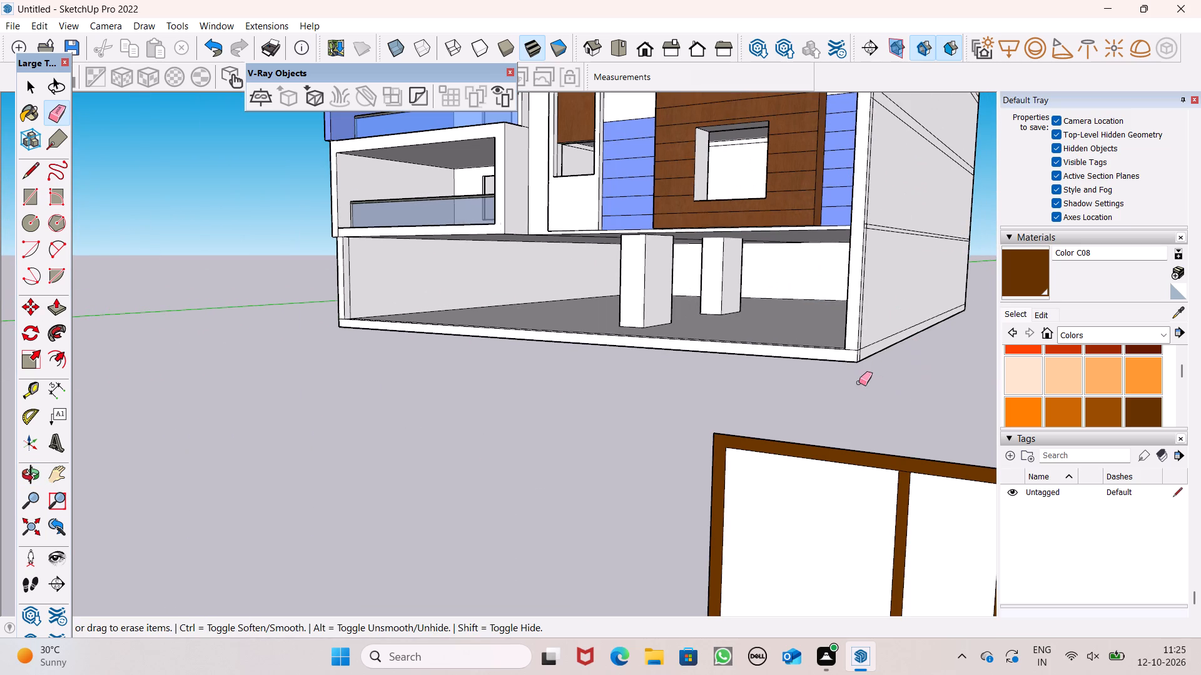
{"action": "scroll", "coordinate": [761, 327], "scroll_direction": "down", "scroll_amount": 2}
{"action": "scroll", "coordinate": [824, 392], "scroll_direction": "up", "scroll_amount": 7}
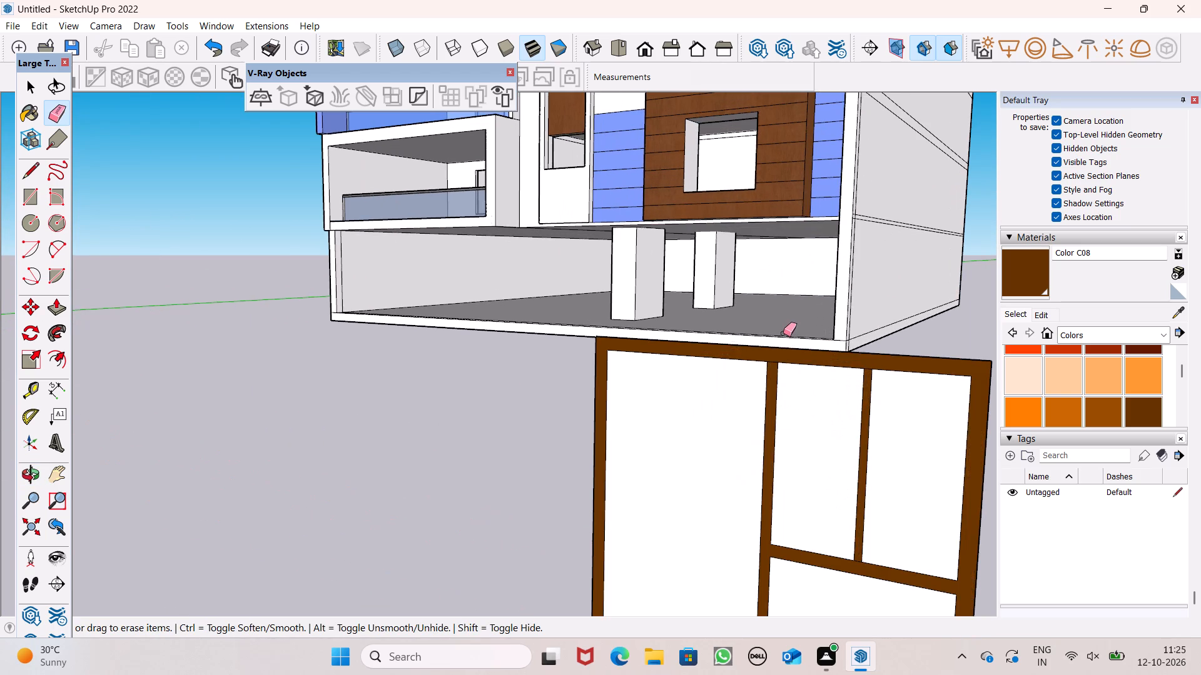
{"action": "scroll", "coordinate": [873, 372], "scroll_direction": "up", "scroll_amount": 15}
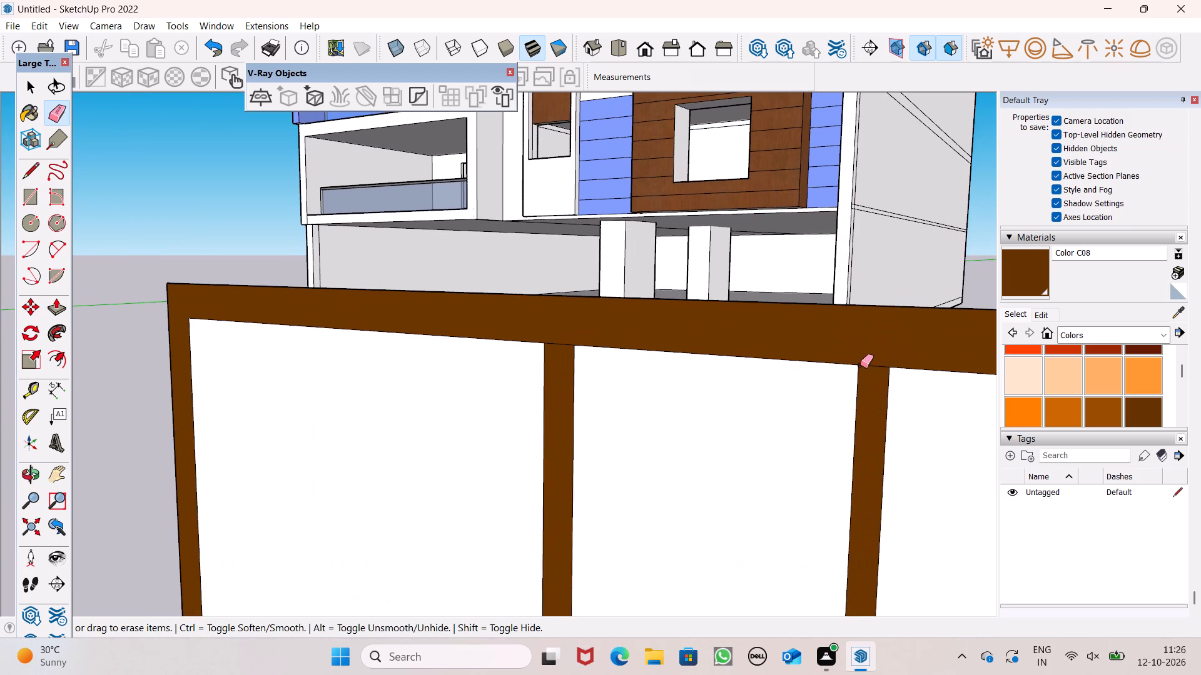
{"action": "left_click_drag", "start_coordinate": [873, 361], "coordinate": [869, 367]}
{"action": "left_click", "coordinate": [527, 342]}
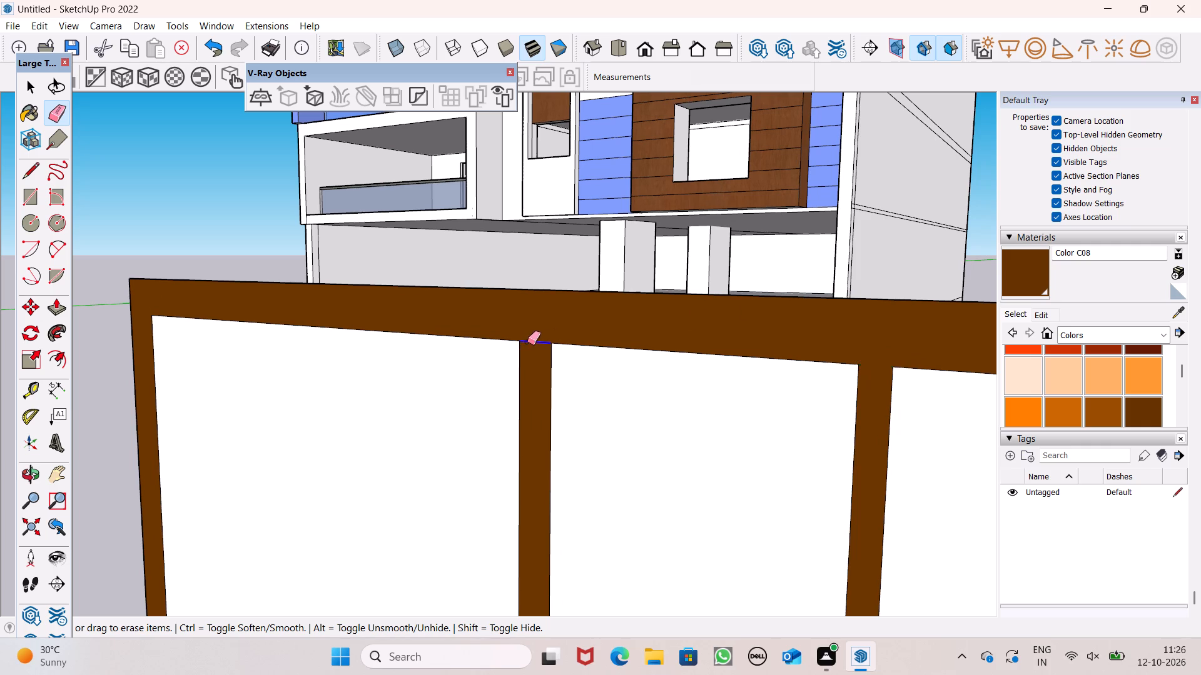
Erase the dividing edge where the short vertical bar meets the horizontal crossbar.
{"action": "scroll", "coordinate": [575, 250], "scroll_direction": "down", "scroll_amount": 4}
{"action": "scroll", "coordinate": [582, 287], "scroll_direction": "up", "scroll_amount": 9}
{"action": "scroll", "coordinate": [532, 269], "scroll_direction": "up", "scroll_amount": 2}
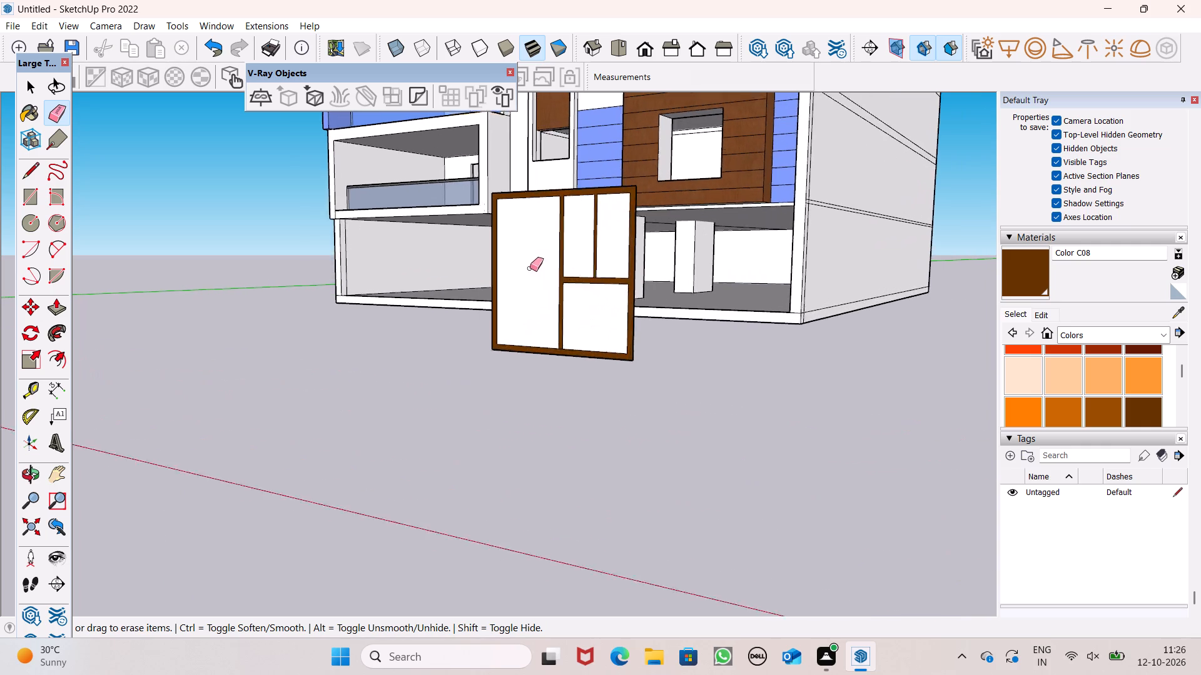
{"action": "scroll", "coordinate": [530, 268], "scroll_direction": "up", "scroll_amount": 6}
{"action": "scroll", "coordinate": [585, 306], "scroll_direction": "up", "scroll_amount": 9}
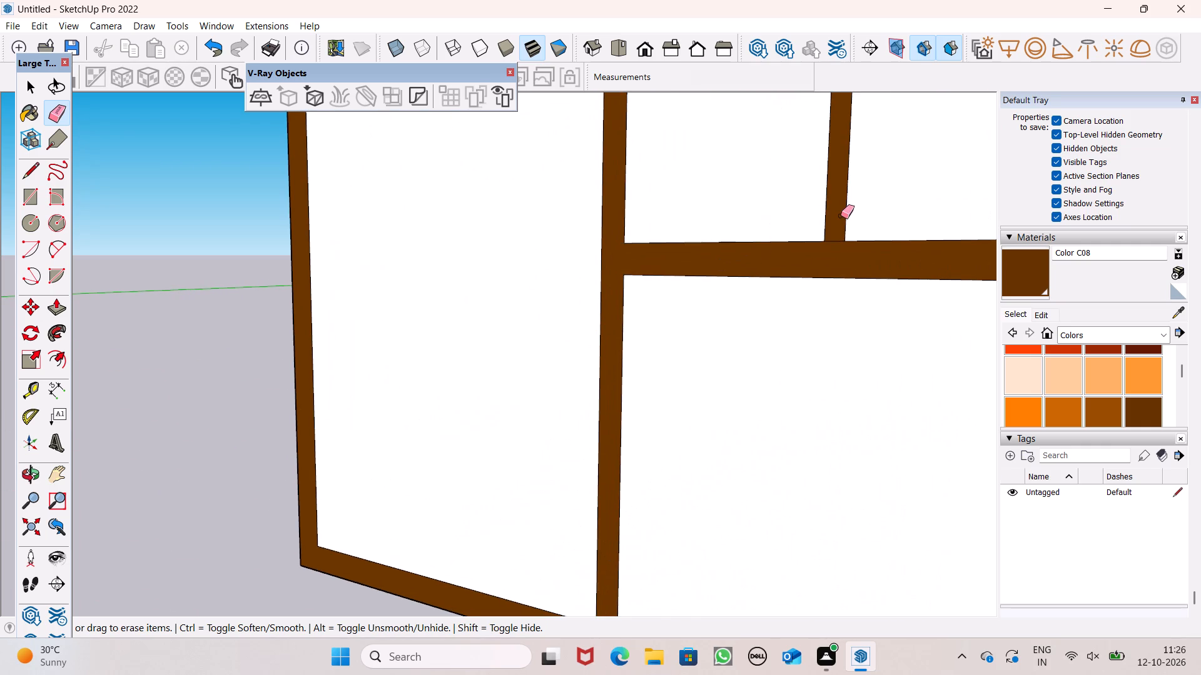
{"action": "scroll", "coordinate": [841, 216], "scroll_direction": "up", "scroll_amount": 5}
{"action": "left_click_drag", "start_coordinate": [826, 264], "coordinate": [826, 254]}
Erase the dividing edge where the main vertical bar meets the frame's bottom rail.
{"action": "scroll", "coordinate": [755, 256], "scroll_direction": "down", "scroll_amount": 3}
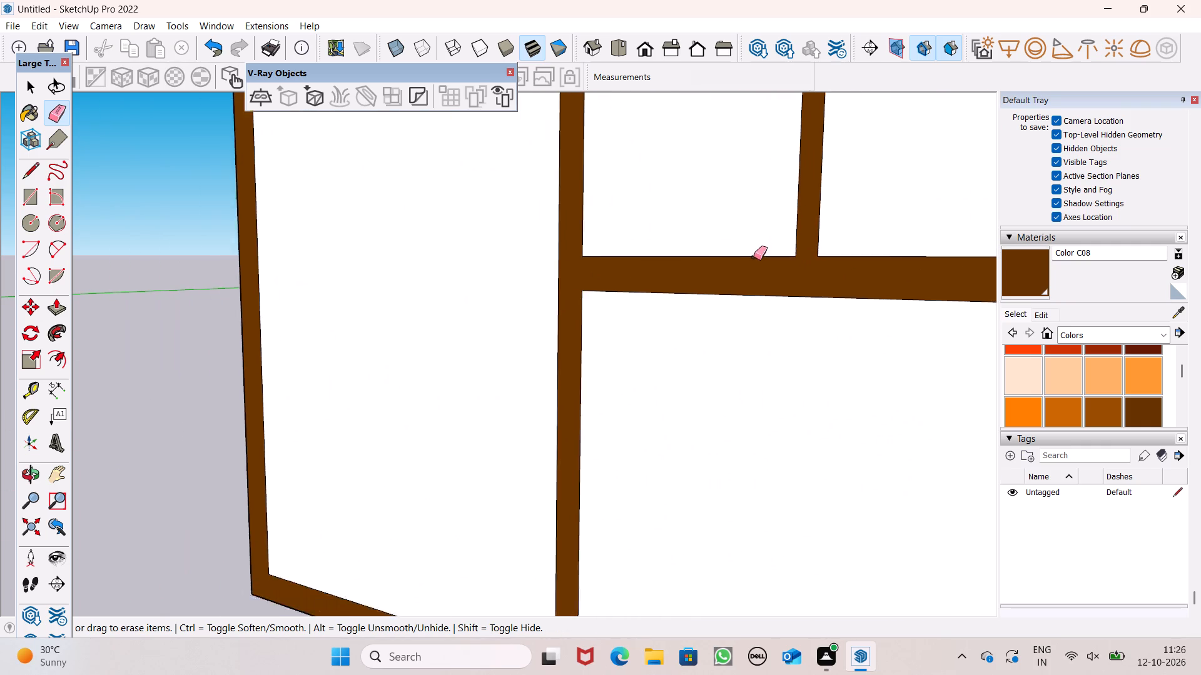
{"action": "scroll", "coordinate": [754, 257], "scroll_direction": "down", "scroll_amount": 3}
{"action": "scroll", "coordinate": [627, 251], "scroll_direction": "down", "scroll_amount": 3}
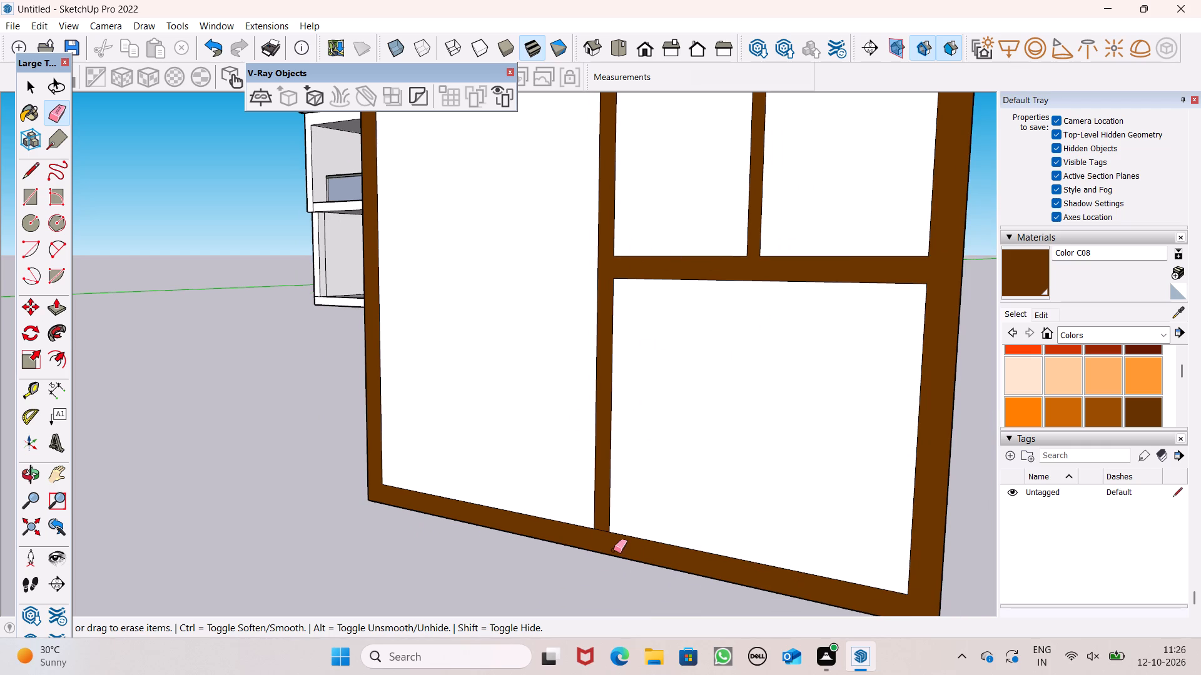
{"action": "scroll", "coordinate": [611, 562], "scroll_direction": "up", "scroll_amount": 6}
{"action": "scroll", "coordinate": [601, 552], "scroll_direction": "down", "scroll_amount": 5}
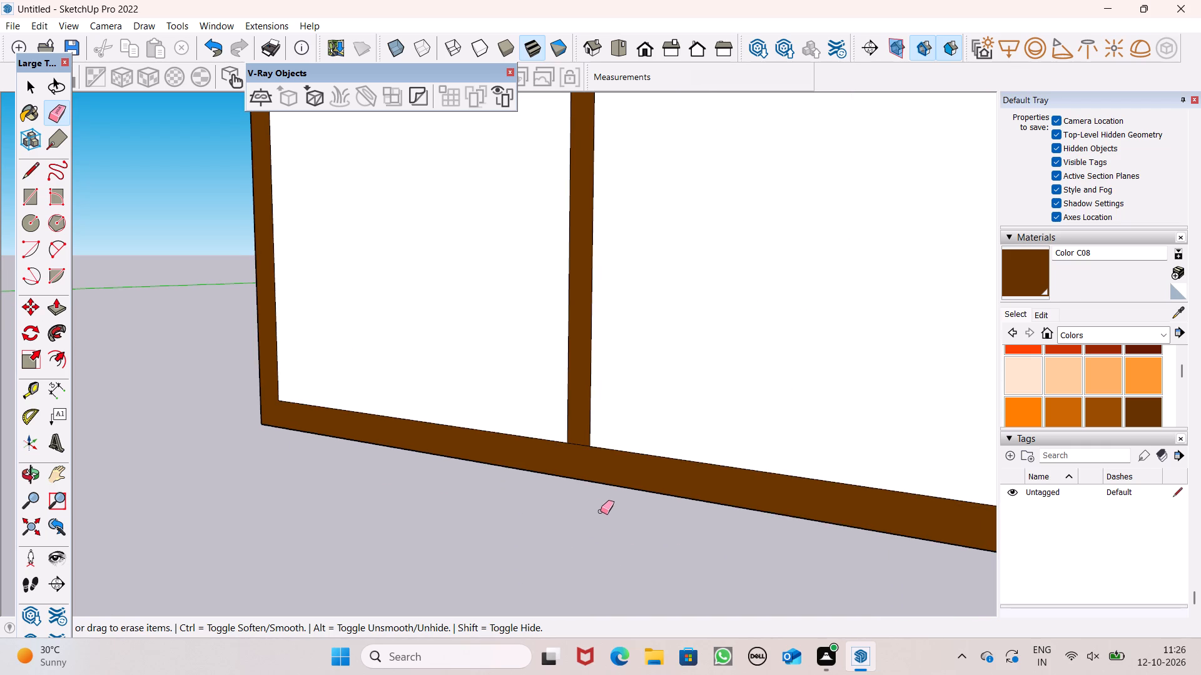
{"action": "scroll", "coordinate": [587, 476], "scroll_direction": "up", "scroll_amount": 5}
{"action": "left_click", "coordinate": [572, 432]}
{"action": "scroll", "coordinate": [558, 497], "scroll_direction": "down", "scroll_amount": 5}
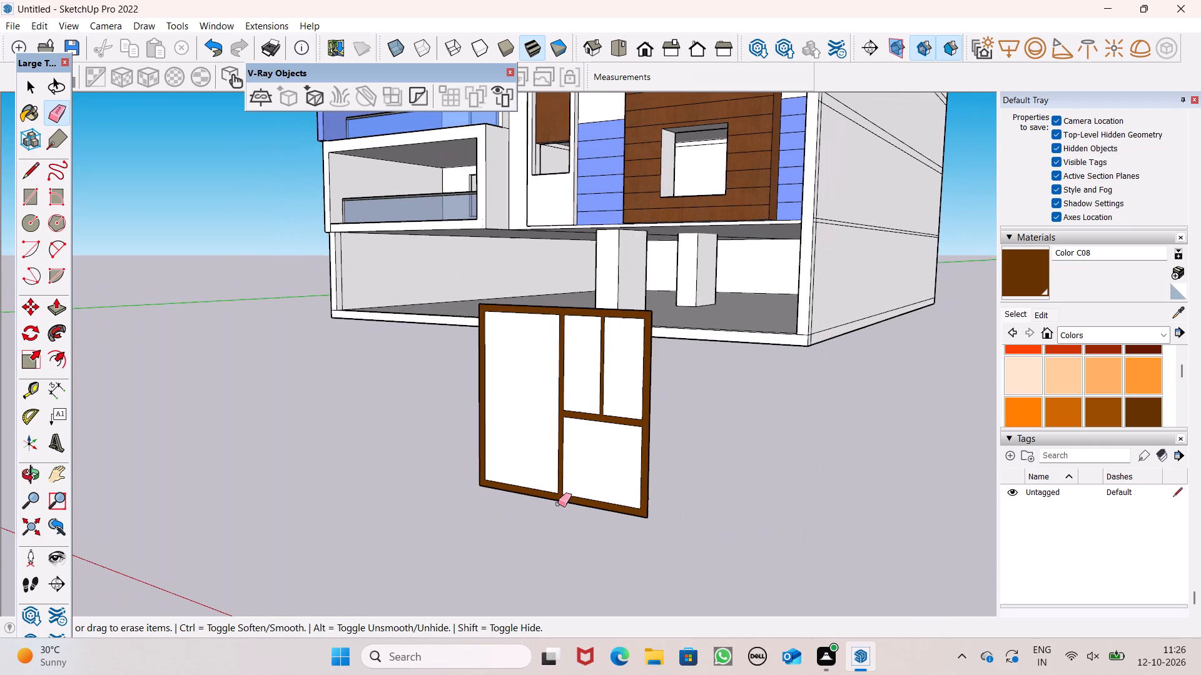
Push/Pull the merged window frame face 6" from the back of the panel.
{"action": "scroll", "coordinate": [558, 504], "scroll_direction": "down", "scroll_amount": 1}
{"action": "scroll", "coordinate": [567, 306], "scroll_direction": "up", "scroll_amount": 8}
{"action": "scroll", "coordinate": [573, 307], "scroll_direction": "down", "scroll_amount": 4}
{"action": "scroll", "coordinate": [607, 349], "scroll_direction": "down", "scroll_amount": 6}
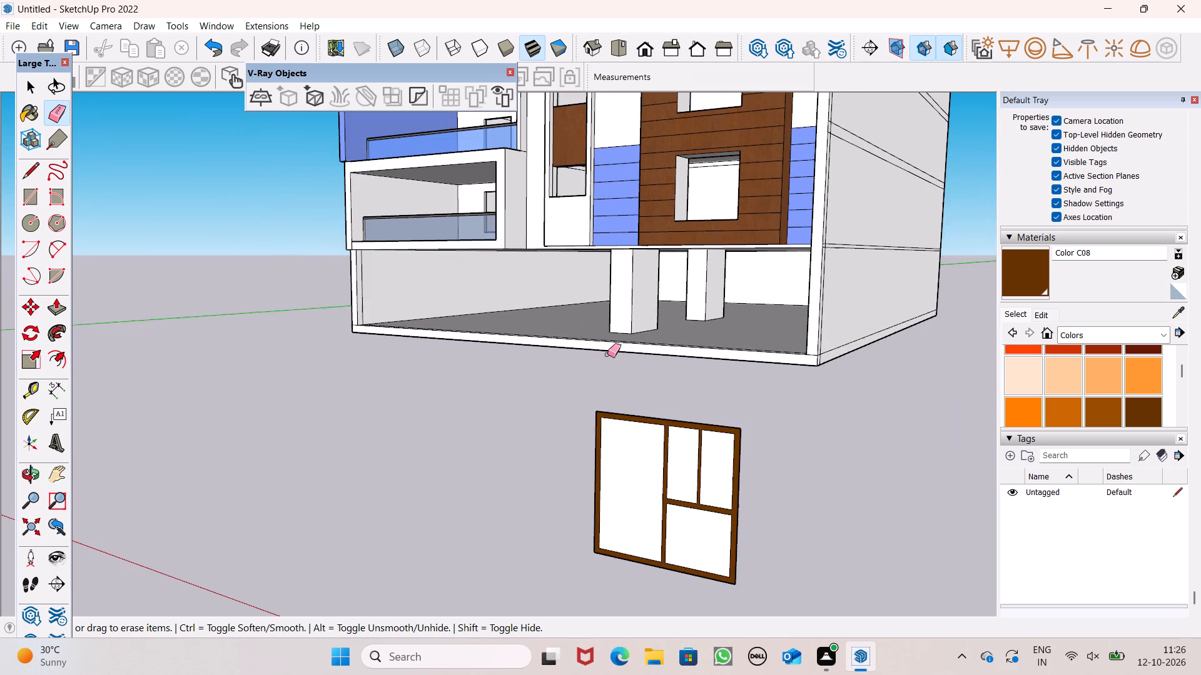
{"action": "middle_click_drag", "start_coordinate": [661, 435], "coordinate": [725, 432]}
{"action": "scroll", "coordinate": [670, 404], "scroll_direction": "up", "scroll_amount": 9}
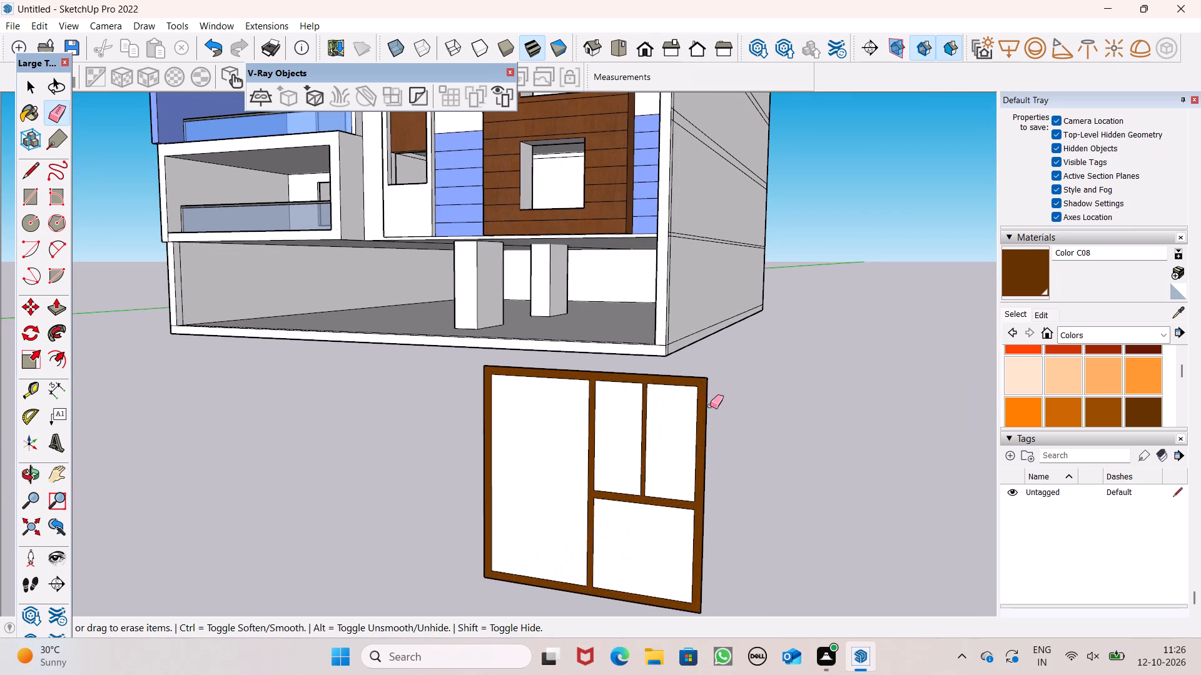
{"action": "scroll", "coordinate": [722, 421], "scroll_direction": "up", "scroll_amount": 2}
{"action": "middle_click_drag", "start_coordinate": [724, 423], "coordinate": [348, 526]}
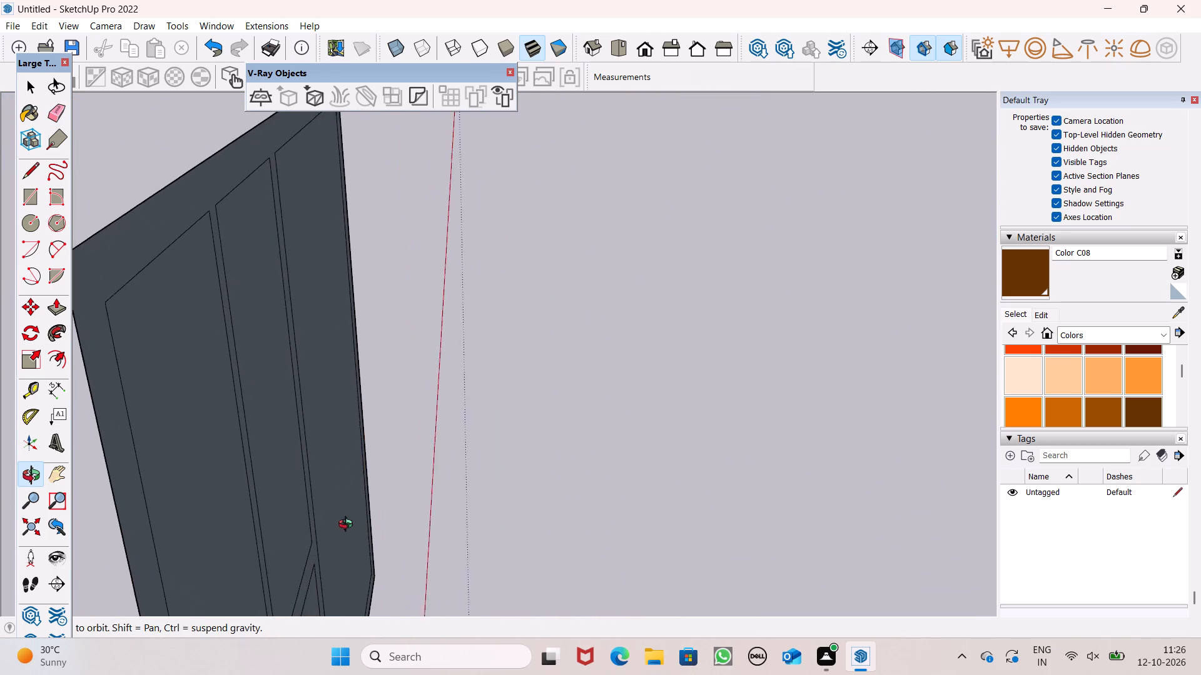
{"action": "middle_click_drag", "start_coordinate": [348, 526], "coordinate": [344, 525]}
{"action": "left_click", "coordinate": [60, 302]}
{"action": "scroll", "coordinate": [172, 244], "scroll_direction": "down", "scroll_amount": 3}
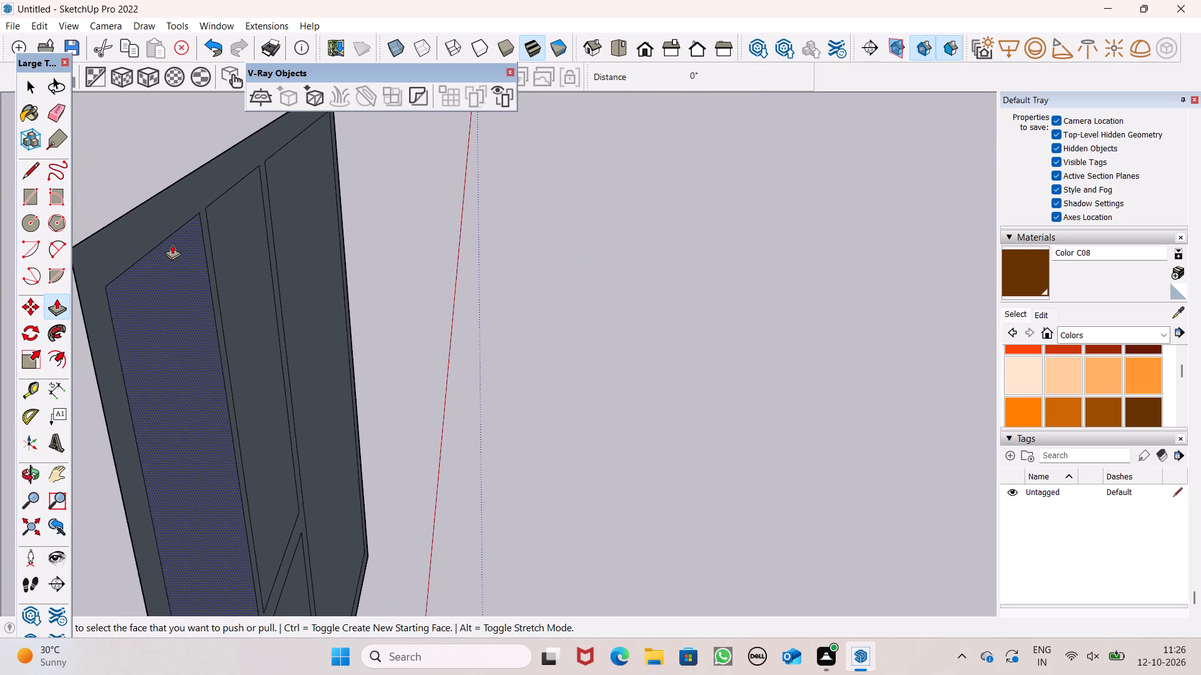
{"action": "left_click_drag", "start_coordinate": [119, 262], "coordinate": [129, 267]}
{"action": "key", "text": "6"}
{"action": "key", "text": "shift+quotedbl"}
{"action": "key", "text": "Return"}
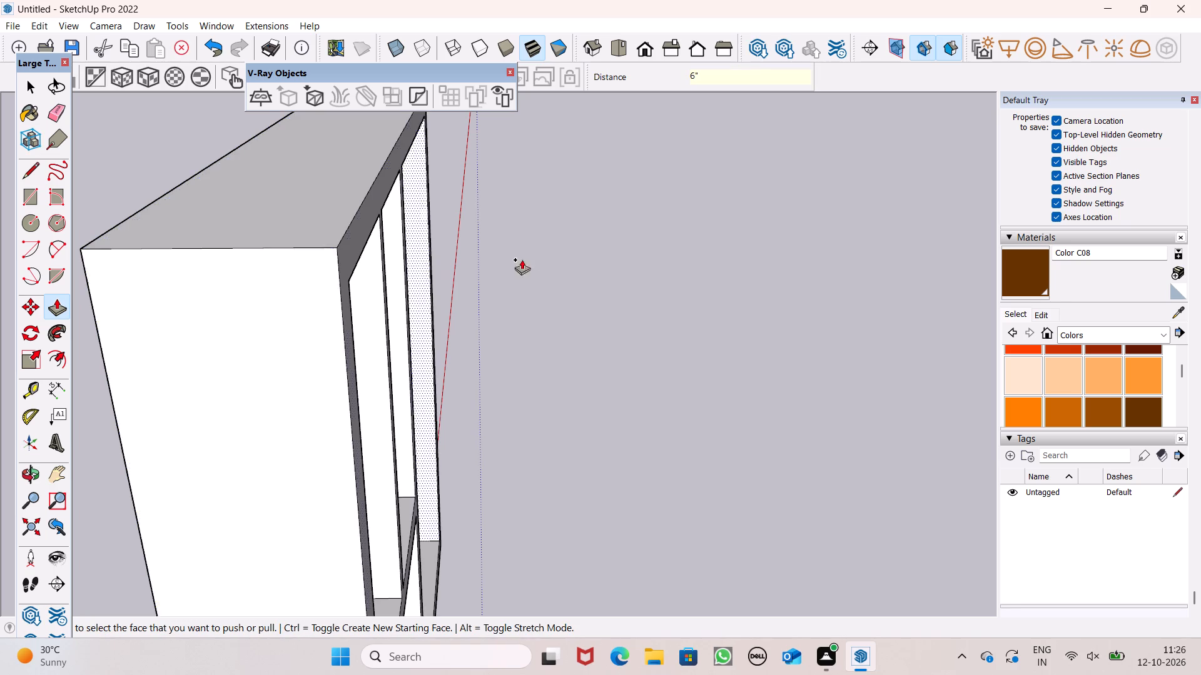
Paint the extruded window frame's outer top face and adjoining outer side face with Color C08.
{"action": "scroll", "coordinate": [537, 266], "scroll_direction": "down", "scroll_amount": 5}
{"action": "middle_click_drag", "start_coordinate": [631, 364], "coordinate": [931, 329]}
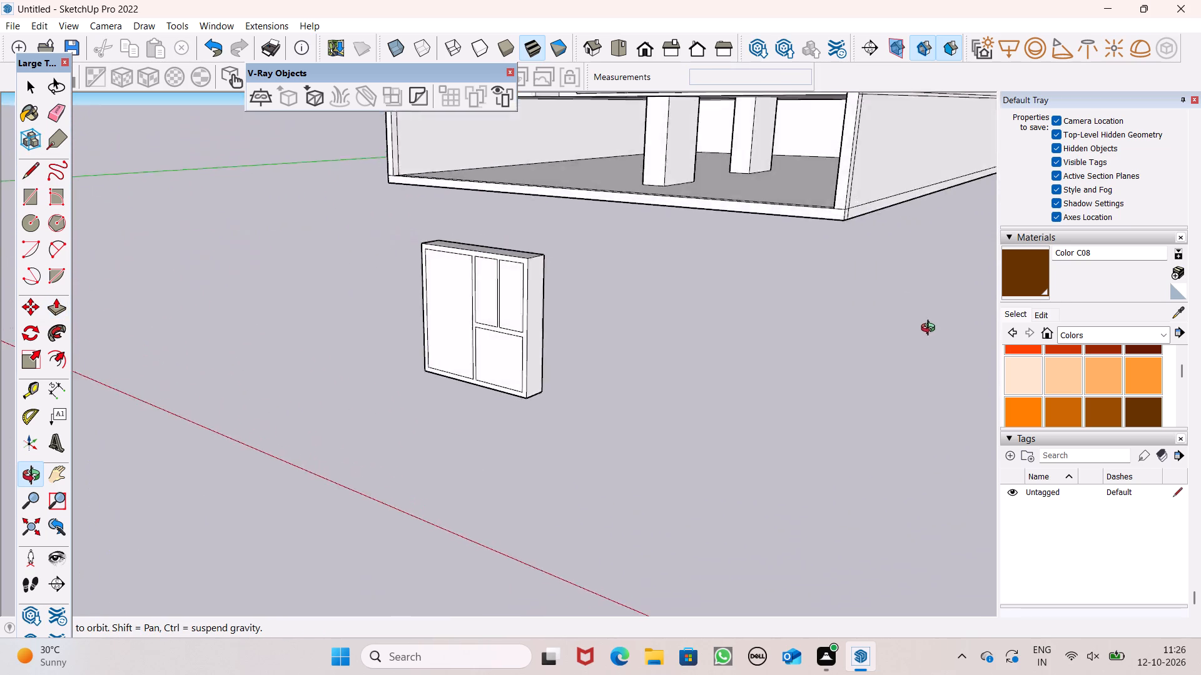
{"action": "middle_click_drag", "start_coordinate": [931, 329], "coordinate": [504, 455]}
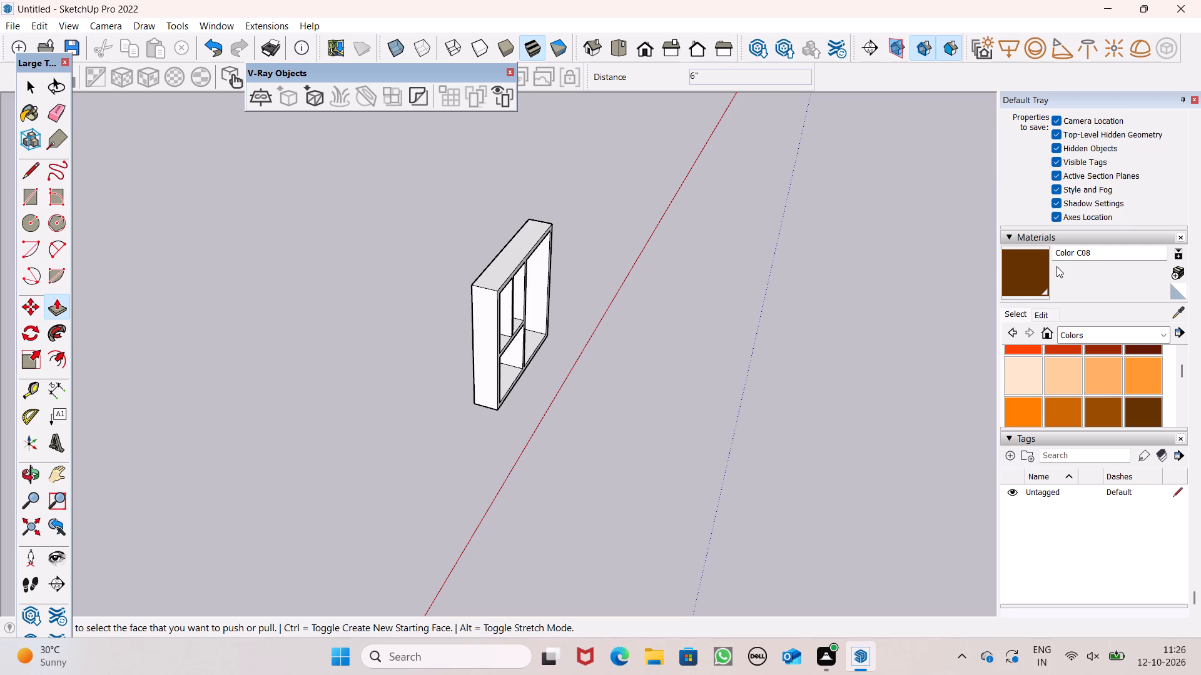
{"action": "left_click", "coordinate": [1057, 266]}
{"action": "left_click", "coordinate": [1038, 267]}
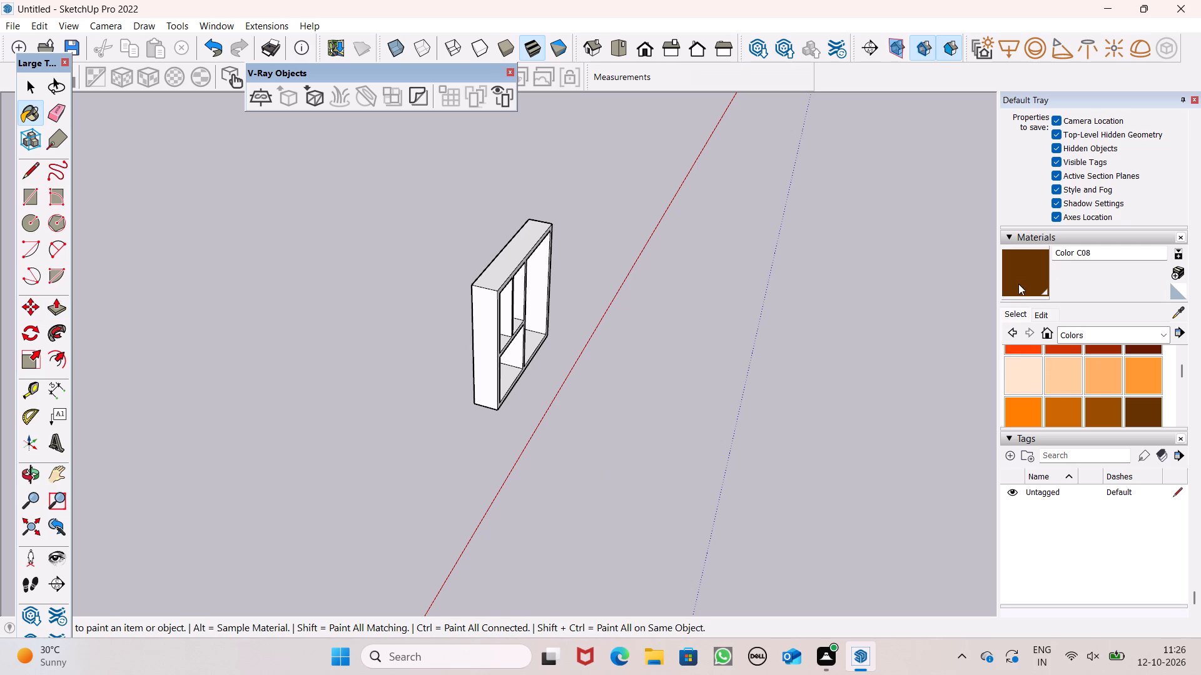
{"action": "left_click", "coordinate": [1017, 278]}
{"action": "left_click", "coordinate": [497, 262]}
{"action": "scroll", "coordinate": [440, 334], "scroll_direction": "up", "scroll_amount": 6}
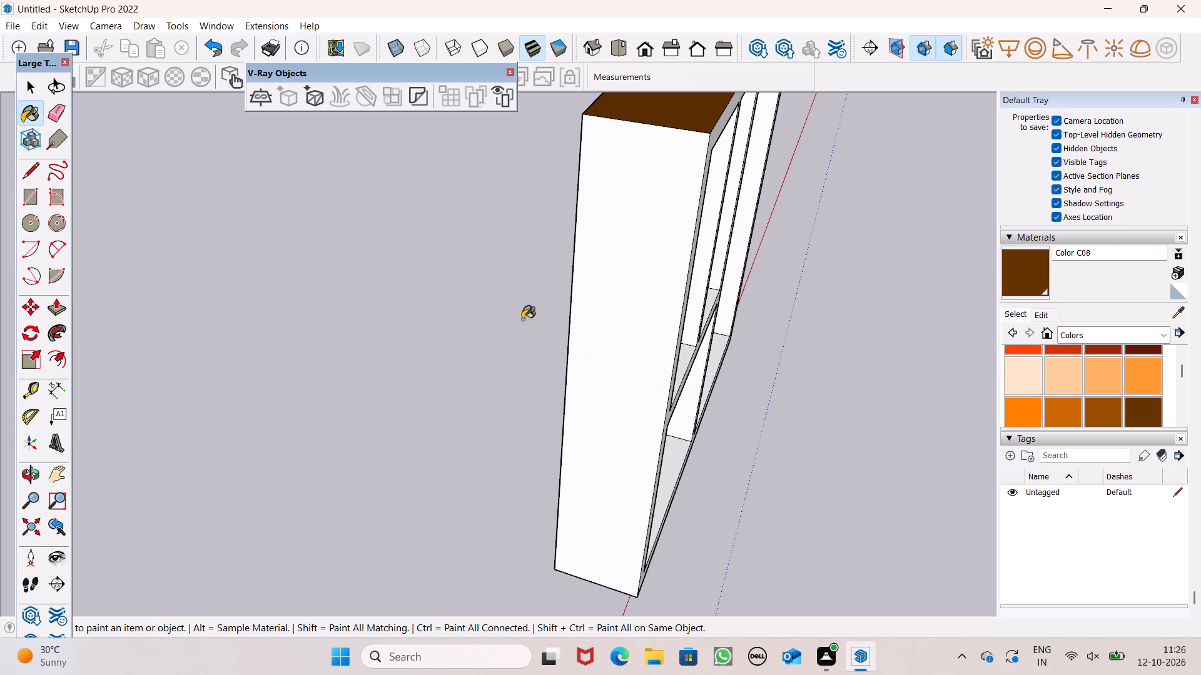
{"action": "left_click", "coordinate": [629, 297]}
Adjust Color C08 to a darker brown with RGB values 80, 48, 26.
{"action": "left_click", "coordinate": [1021, 313]}
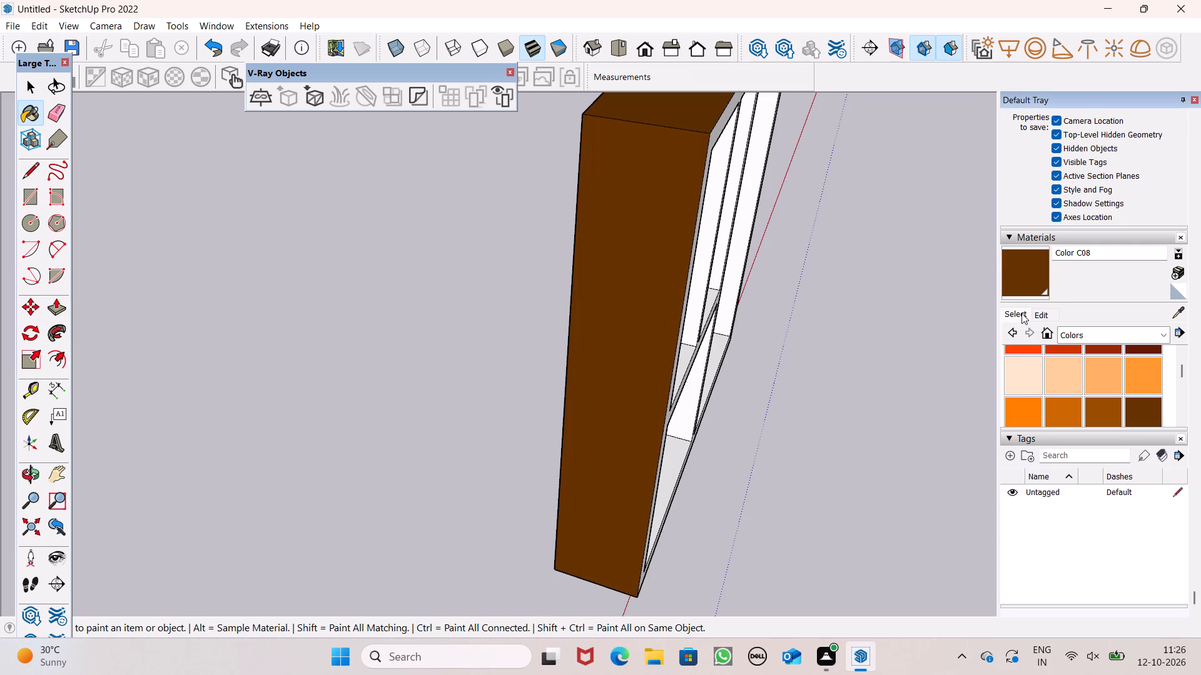
{"action": "left_click", "coordinate": [1034, 317]}
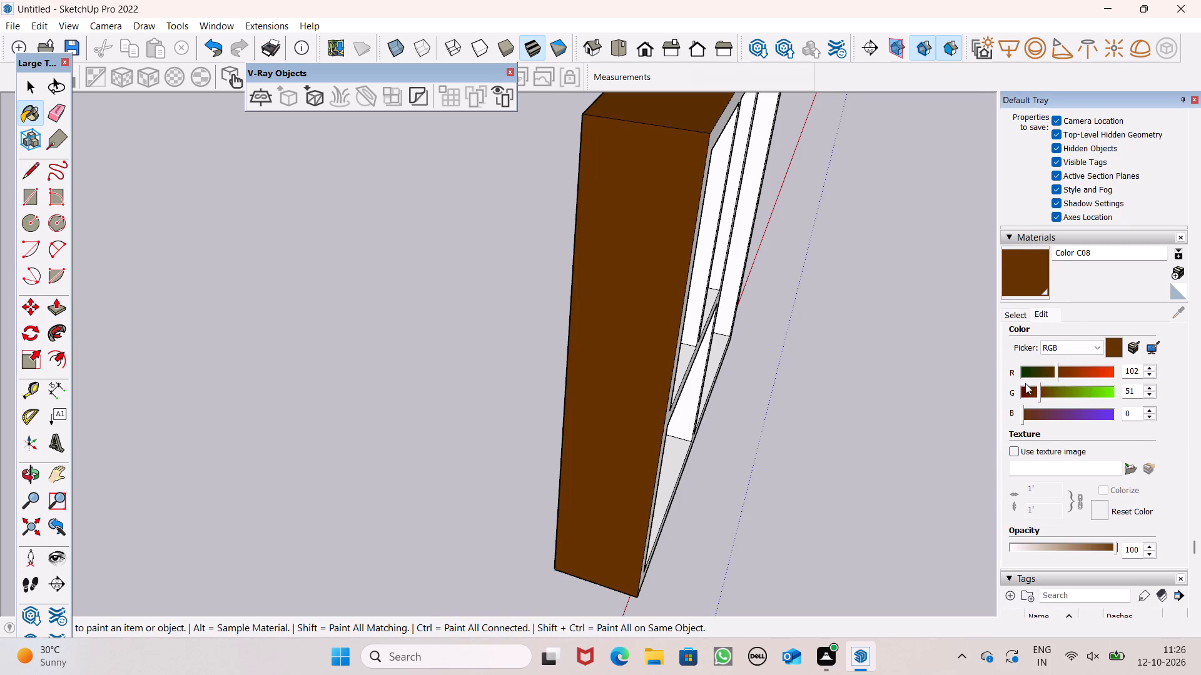
{"action": "scroll", "coordinate": [1025, 385], "scroll_direction": "up", "scroll_amount": 5}
{"action": "scroll", "coordinate": [1031, 386], "scroll_direction": "down", "scroll_amount": 5}
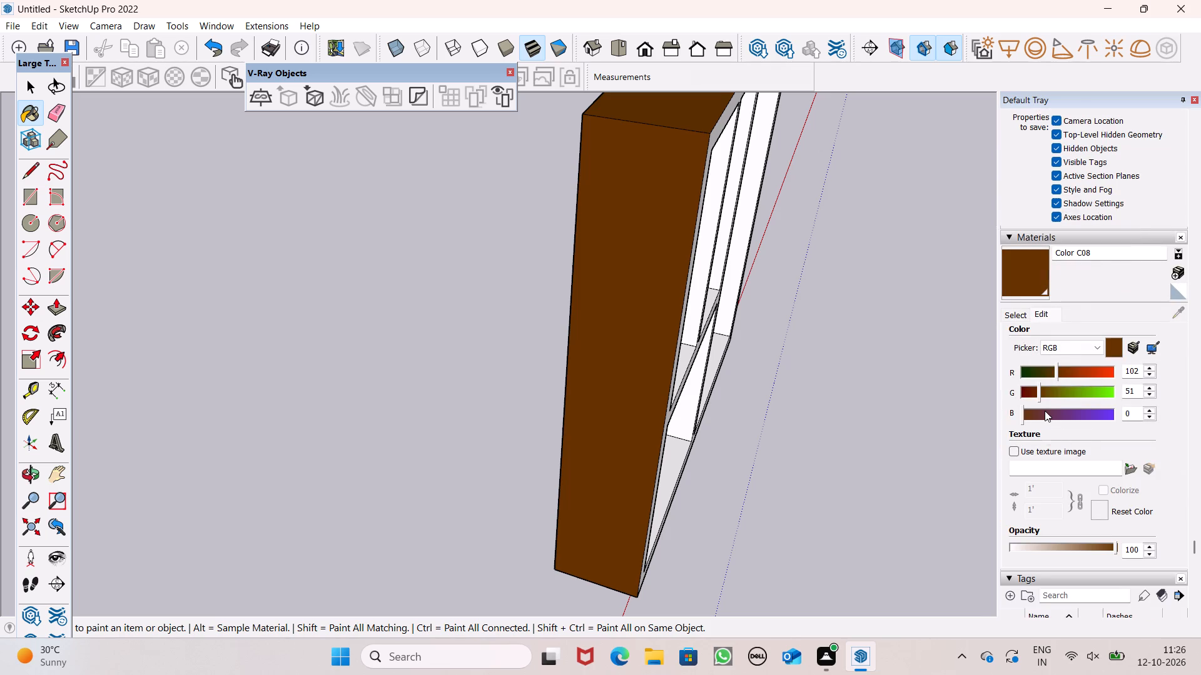
{"action": "left_click_drag", "start_coordinate": [1021, 417], "coordinate": [1033, 416]}
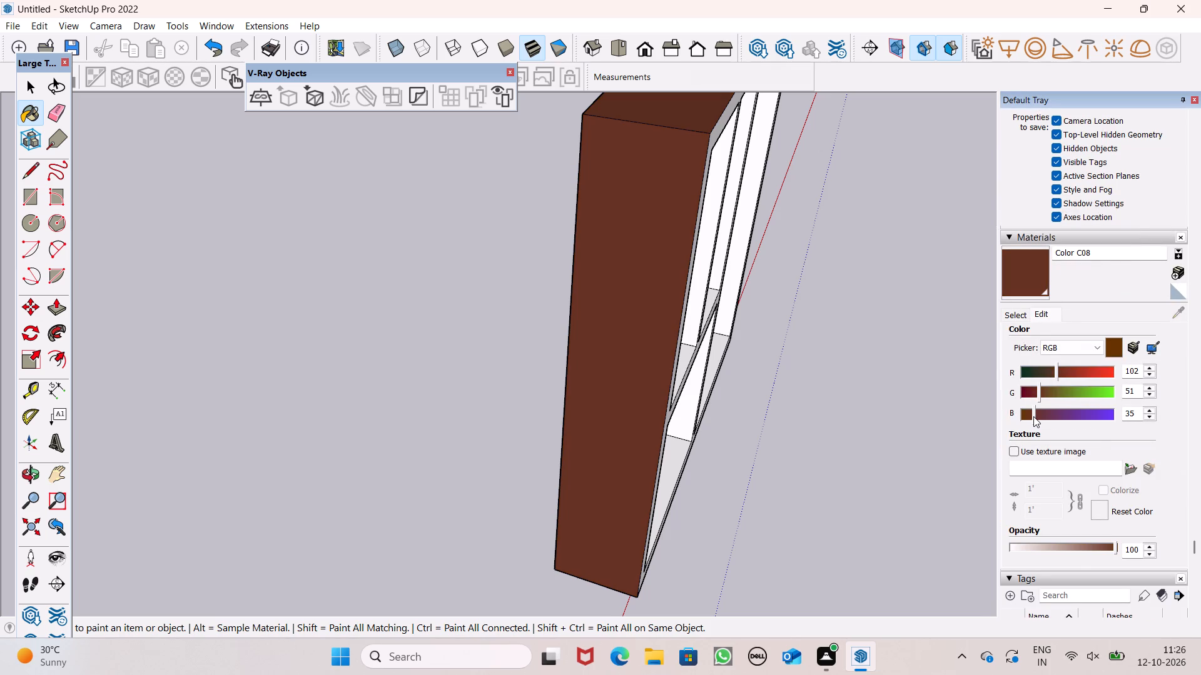
{"action": "left_click_drag", "start_coordinate": [1033, 416], "coordinate": [1039, 416]}
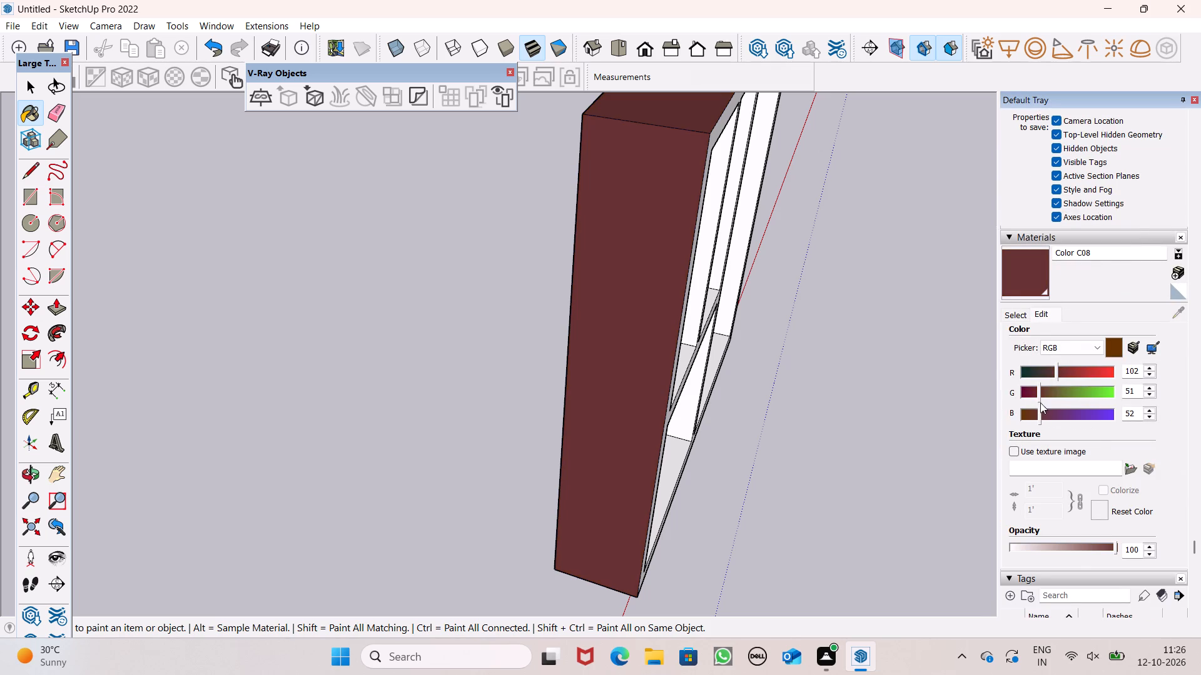
{"action": "left_click", "coordinate": [1038, 397]}
{"action": "scroll", "coordinate": [1098, 392], "scroll_direction": "up", "scroll_amount": 1}
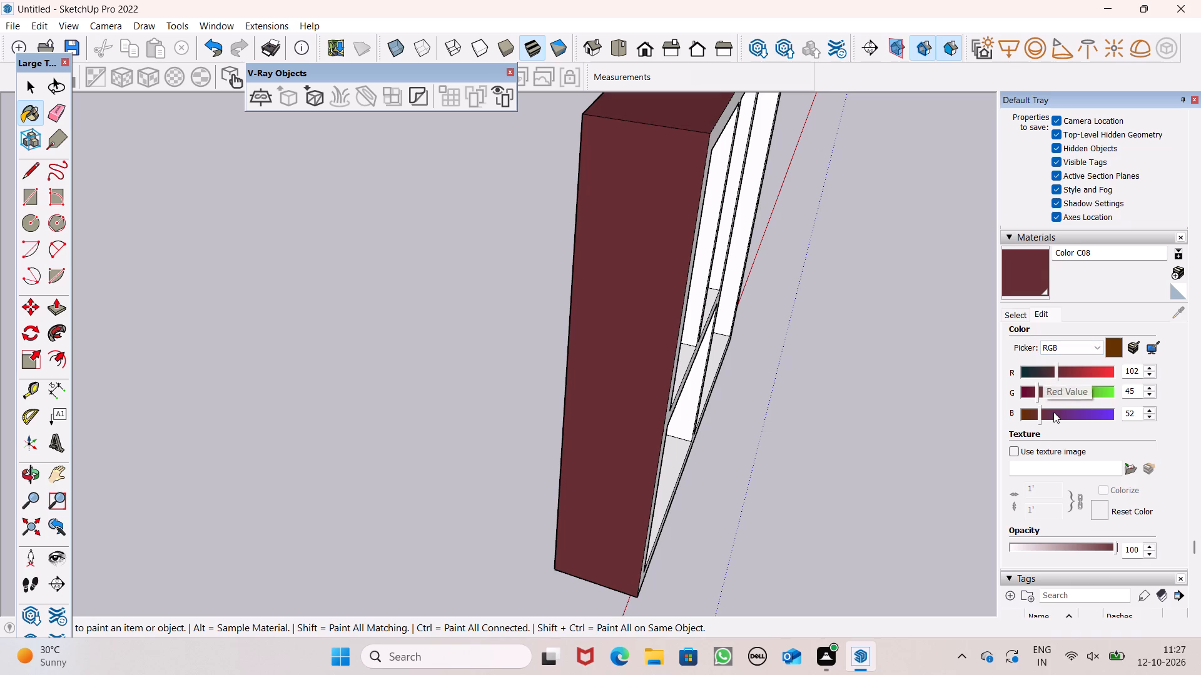
{"action": "left_click_drag", "start_coordinate": [1038, 414], "coordinate": [1031, 420]}
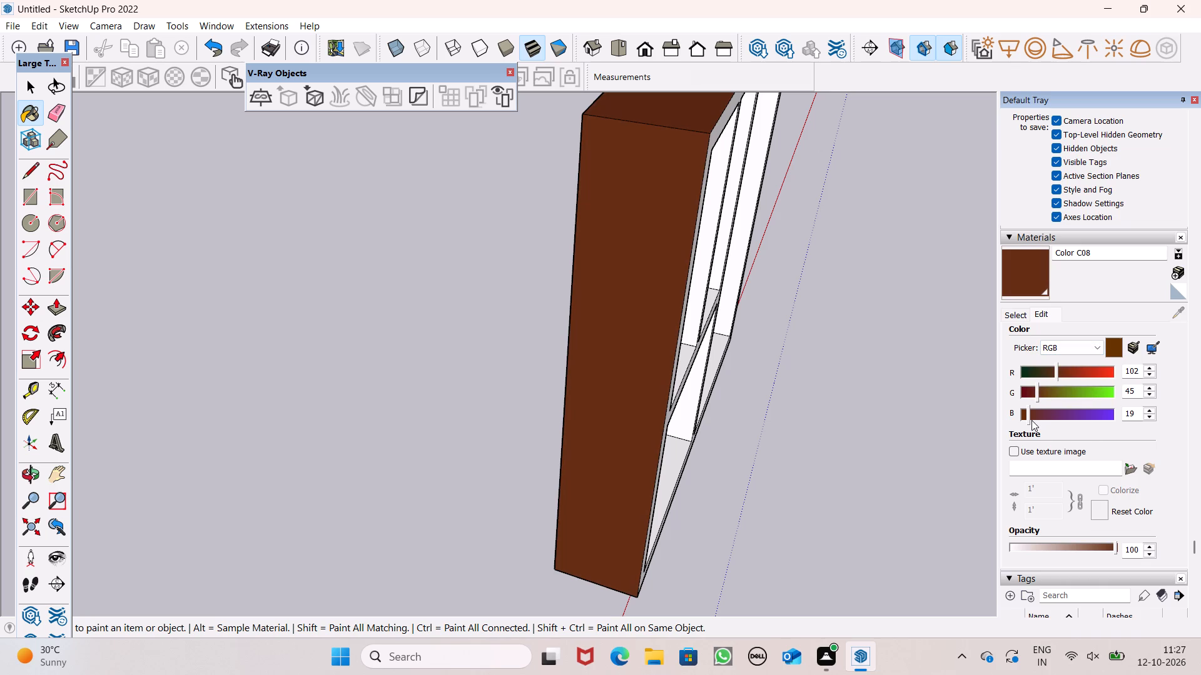
{"action": "left_click_drag", "start_coordinate": [1031, 420], "coordinate": [1043, 418]}
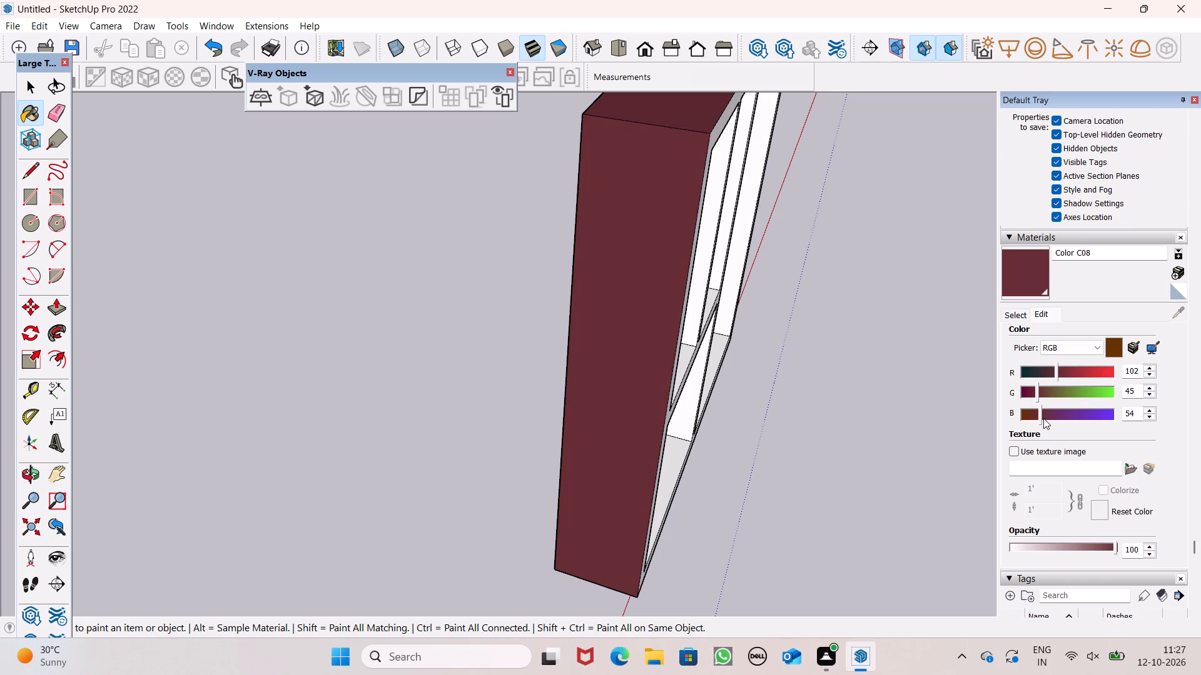
{"action": "left_click_drag", "start_coordinate": [1043, 418], "coordinate": [1033, 419]}
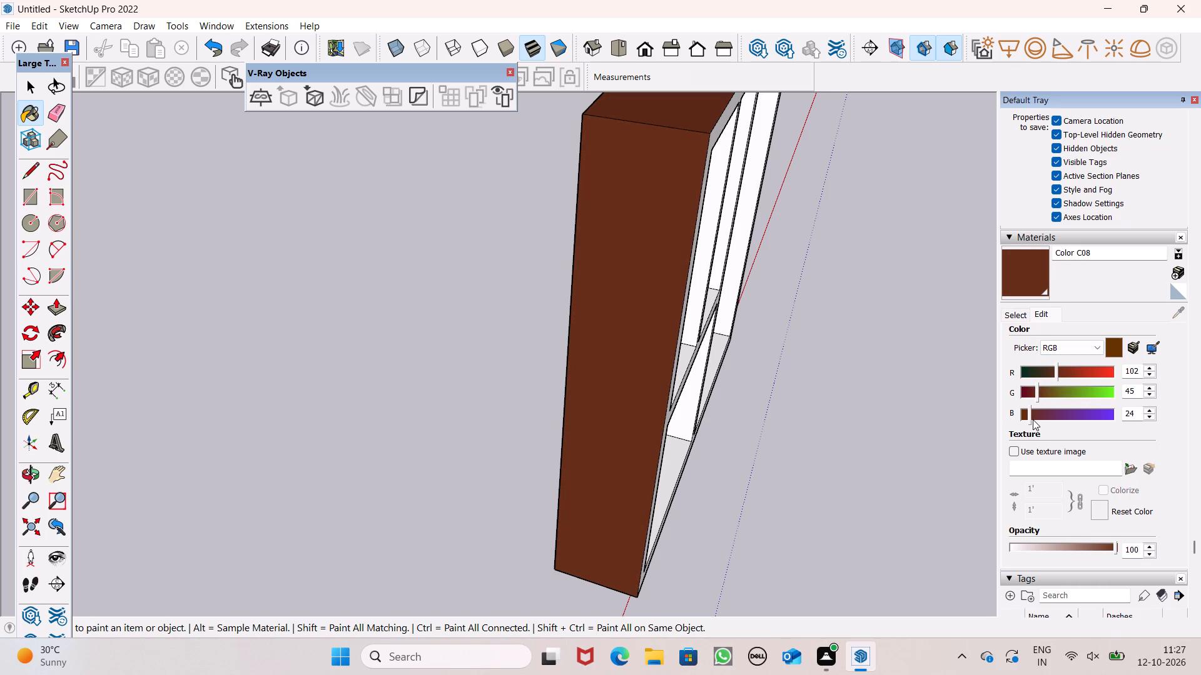
{"action": "left_click_drag", "start_coordinate": [1033, 419], "coordinate": [1032, 420]}
{"action": "left_click_drag", "start_coordinate": [1035, 391], "coordinate": [1031, 392]}
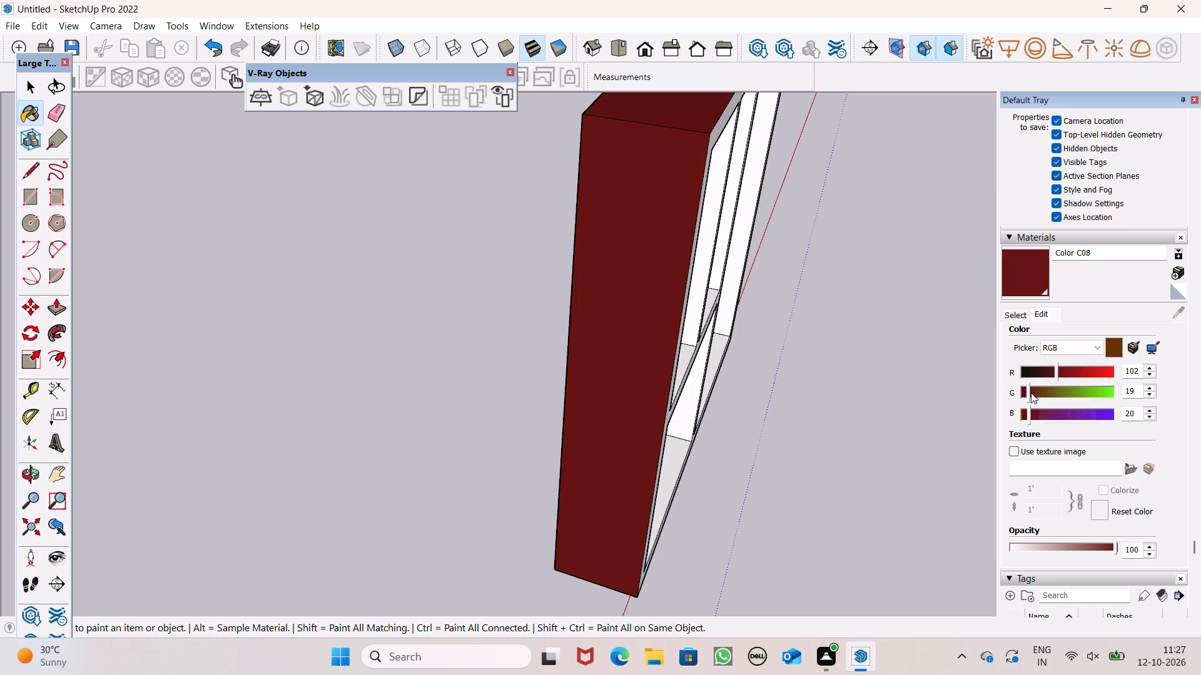
{"action": "left_click_drag", "start_coordinate": [1031, 392], "coordinate": [1041, 395]}
{"action": "left_click_drag", "start_coordinate": [1028, 417], "coordinate": [1043, 417]}
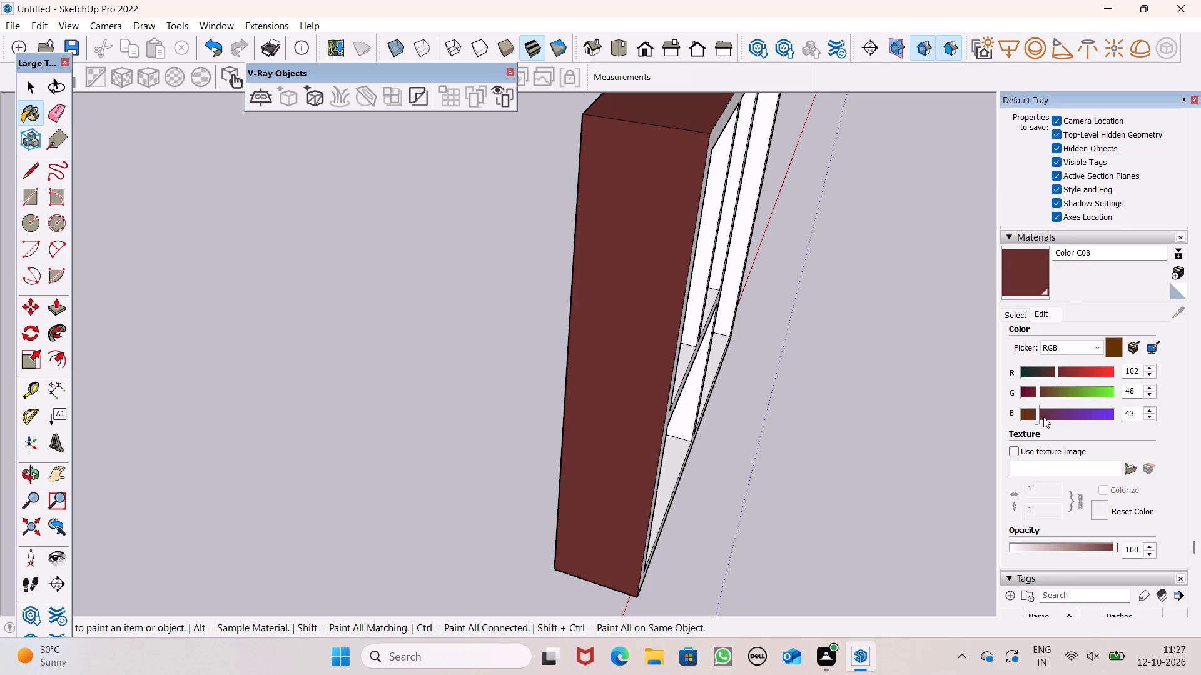
{"action": "left_click_drag", "start_coordinate": [1043, 417], "coordinate": [1033, 420]}
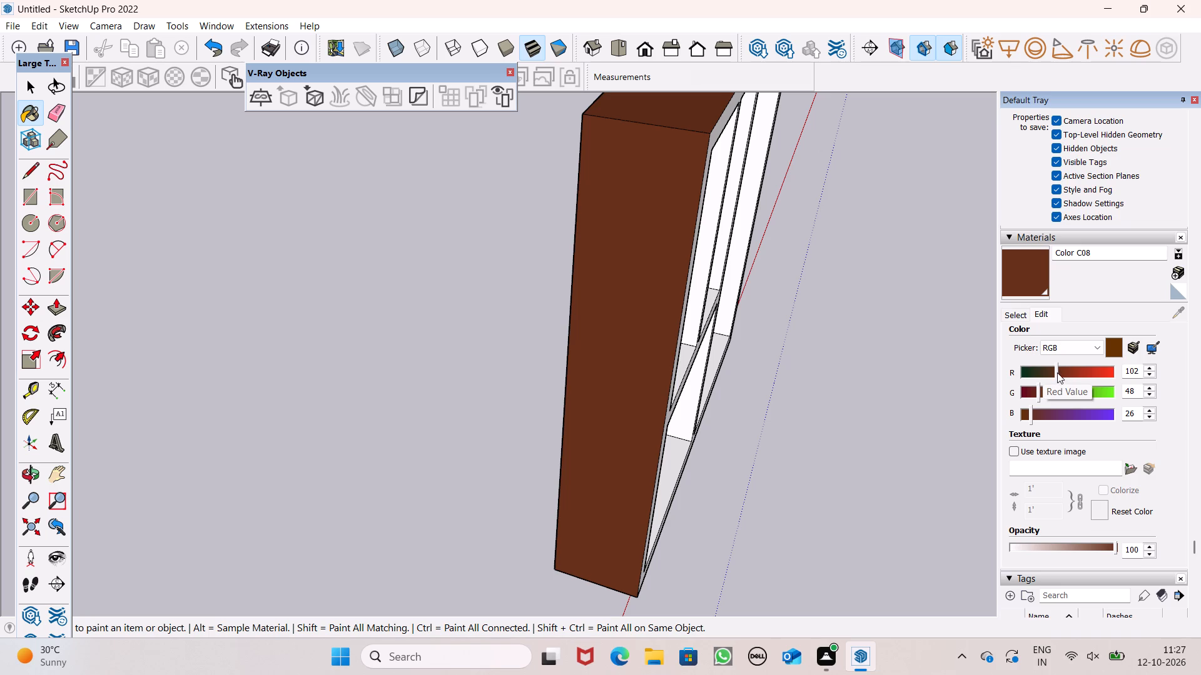
{"action": "left_click_drag", "start_coordinate": [1057, 372], "coordinate": [1052, 378]}
{"action": "left_click", "coordinate": [1052, 378]}
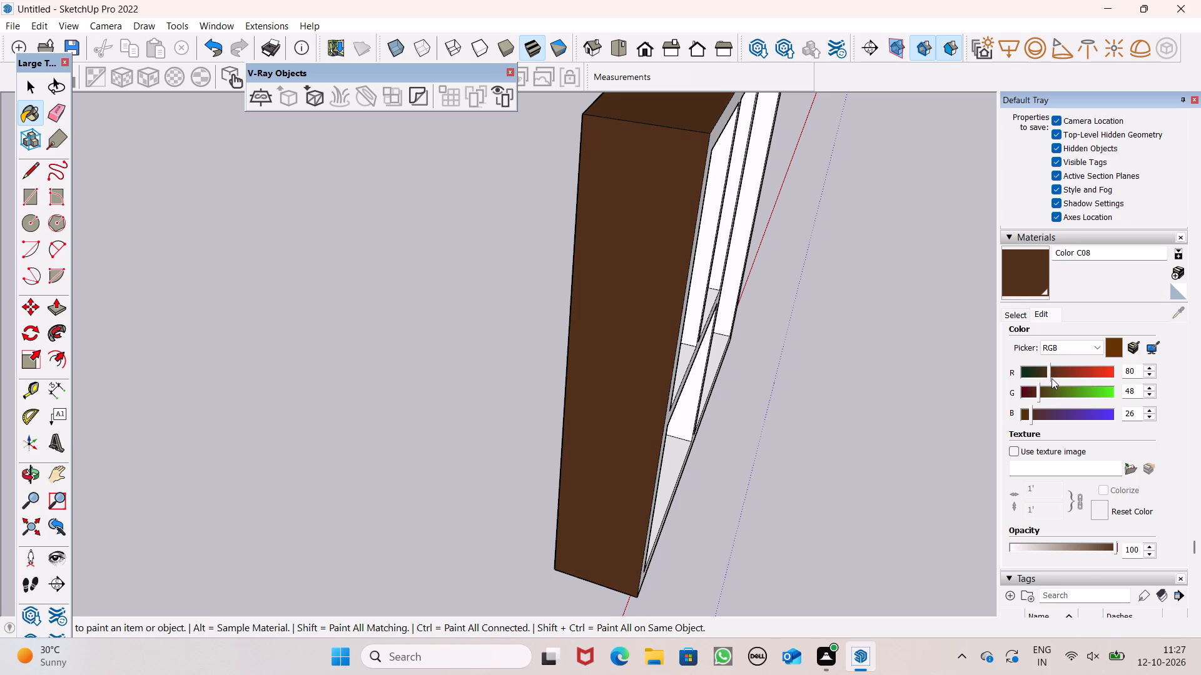
Paint the first small upper opening's bottom and inner side face, plus the frame's raised back face, with Color C08.
{"action": "left_click", "coordinate": [1016, 274]}
{"action": "middle_click_drag", "start_coordinate": [789, 341], "coordinate": [567, 366]}
{"action": "left_click", "coordinate": [580, 411]}
{"action": "left_click", "coordinate": [639, 371]}
{"action": "left_click", "coordinate": [642, 437]}
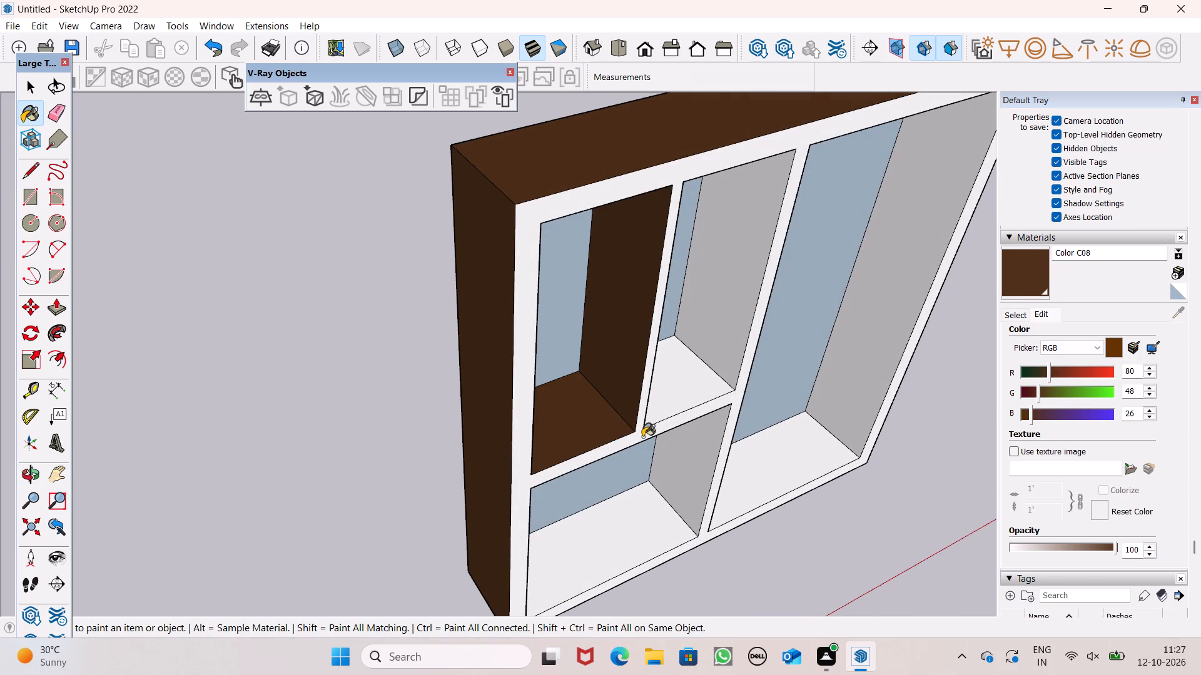
Paint the bottom and visible inner side faces of the second small upper, lower and large openings with Color C08.
{"action": "middle_click_drag", "start_coordinate": [720, 476], "coordinate": [601, 433]}
{"action": "scroll", "coordinate": [601, 430], "scroll_direction": "up", "scroll_amount": 1}
{"action": "left_click_drag", "start_coordinate": [632, 397], "coordinate": [640, 402]}
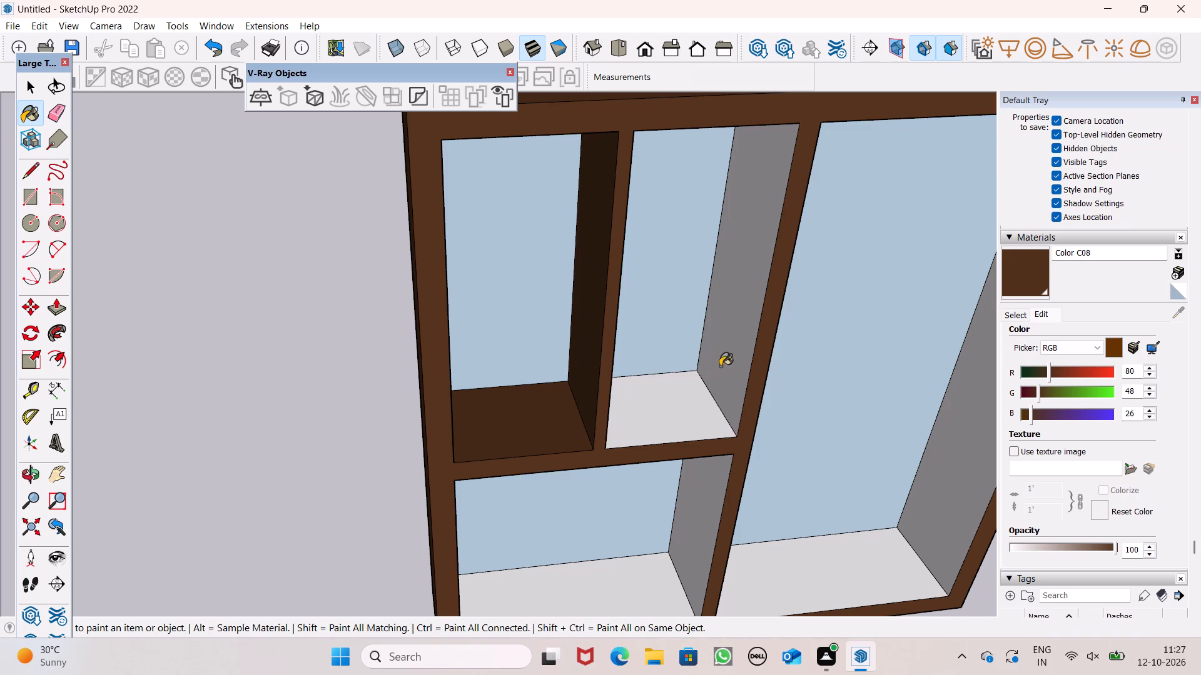
{"action": "left_click", "coordinate": [720, 366]}
{"action": "left_click", "coordinate": [644, 564]}
{"action": "left_click", "coordinate": [711, 537]}
{"action": "left_click", "coordinate": [821, 559]}
{"action": "left_click", "coordinate": [979, 509]}
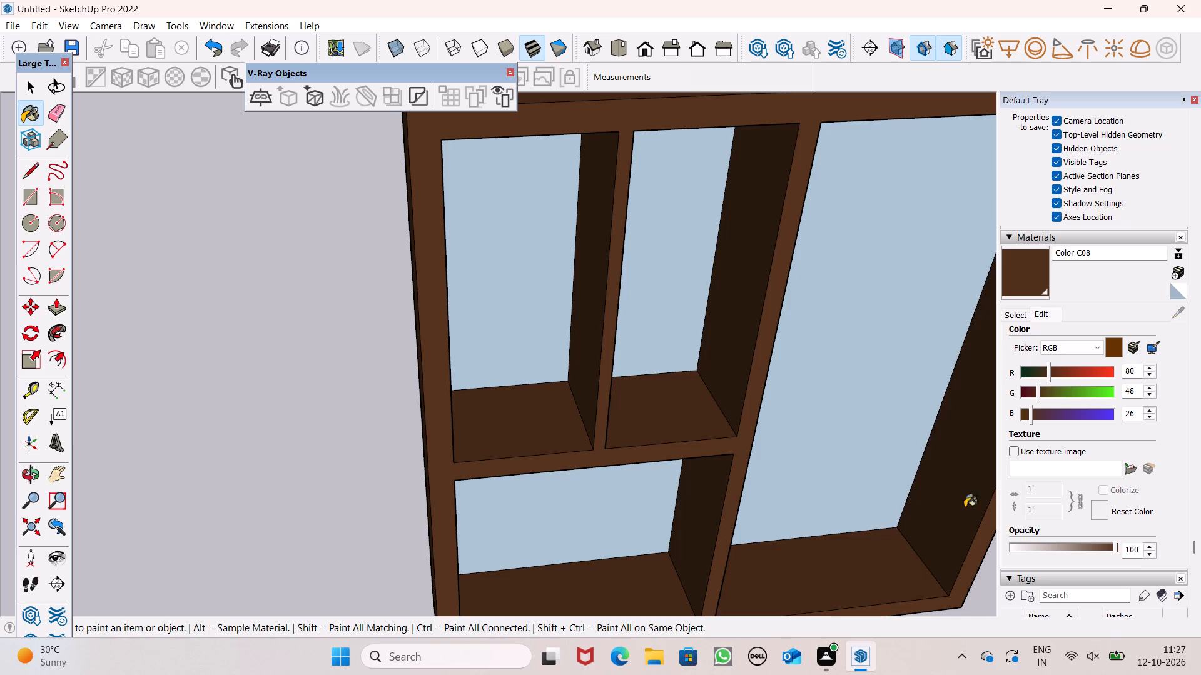
Paint the opposite inner side faces of all four openings and the frame's remaining outer side face with Color C08.
{"action": "scroll", "coordinate": [858, 472], "scroll_direction": "down", "scroll_amount": 2}
{"action": "middle_click_drag", "start_coordinate": [874, 486], "coordinate": [550, 398]}
{"action": "left_click", "coordinate": [539, 366]}
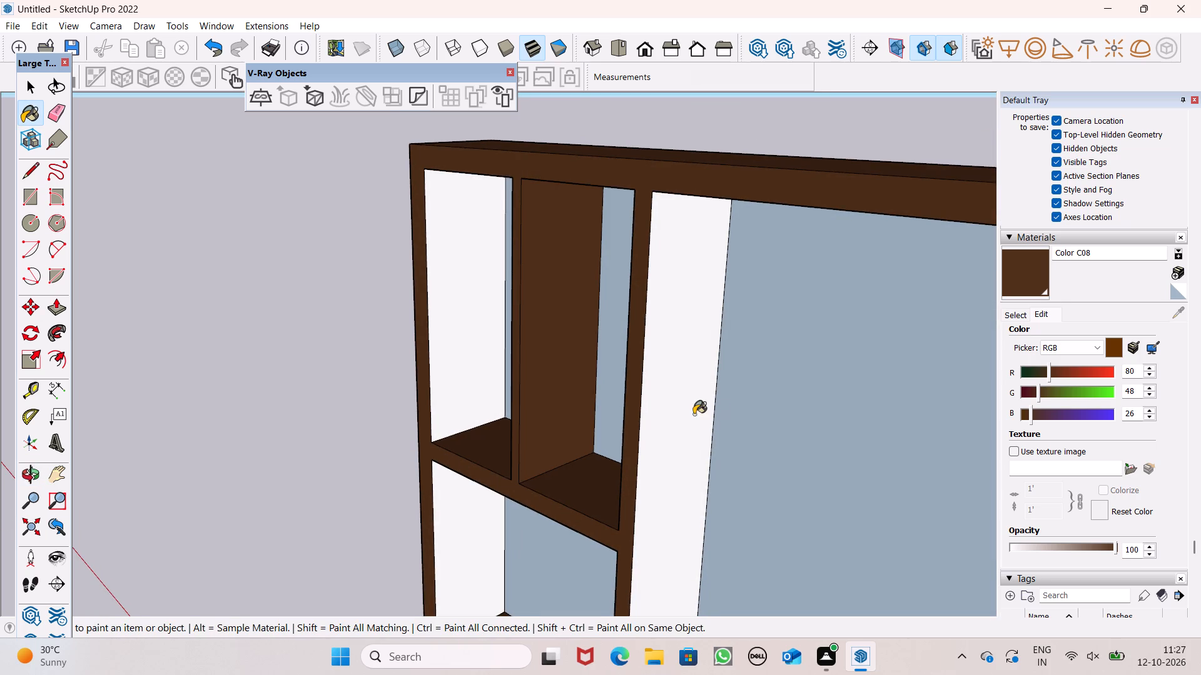
{"action": "left_click", "coordinate": [689, 414]}
{"action": "left_click_drag", "start_coordinate": [469, 351], "coordinate": [459, 357]}
{"action": "left_click", "coordinate": [442, 508]}
{"action": "scroll", "coordinate": [587, 414], "scroll_direction": "down", "scroll_amount": 6}
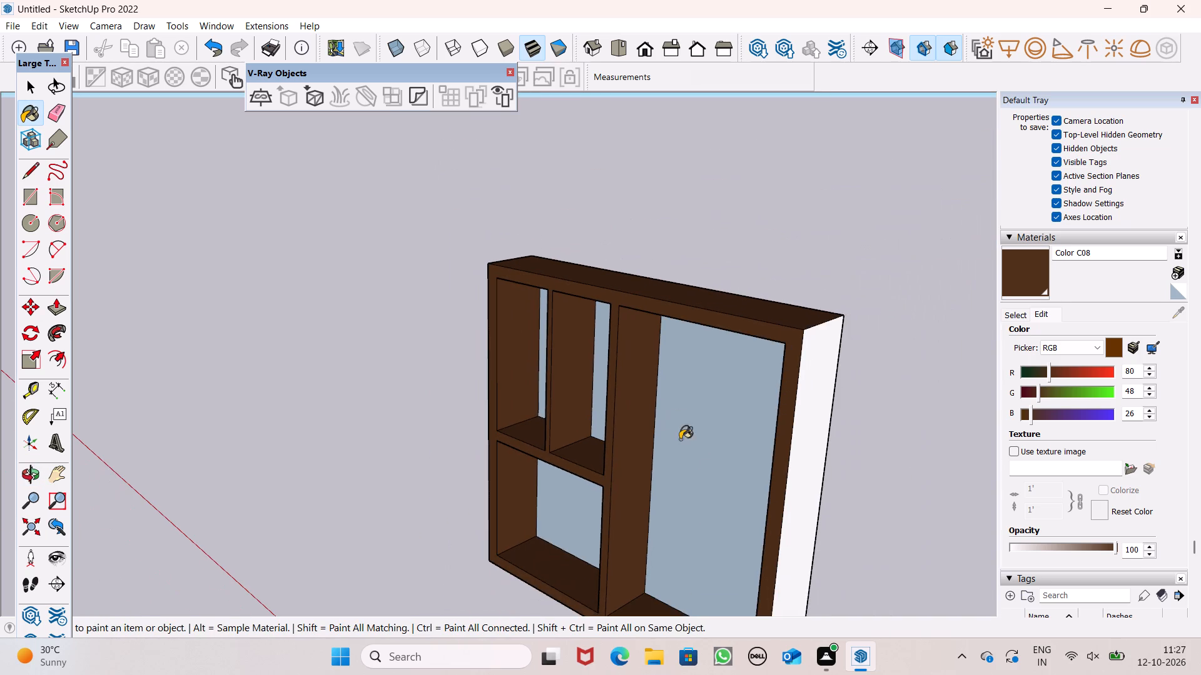
{"action": "left_click", "coordinate": [819, 479]}
Paint the inner top faces of the two small upper openings and the large opening with Color C08.
{"action": "scroll", "coordinate": [812, 427], "scroll_direction": "down", "scroll_amount": 3}
{"action": "middle_click_drag", "start_coordinate": [791, 499], "coordinate": [1157, 301]}
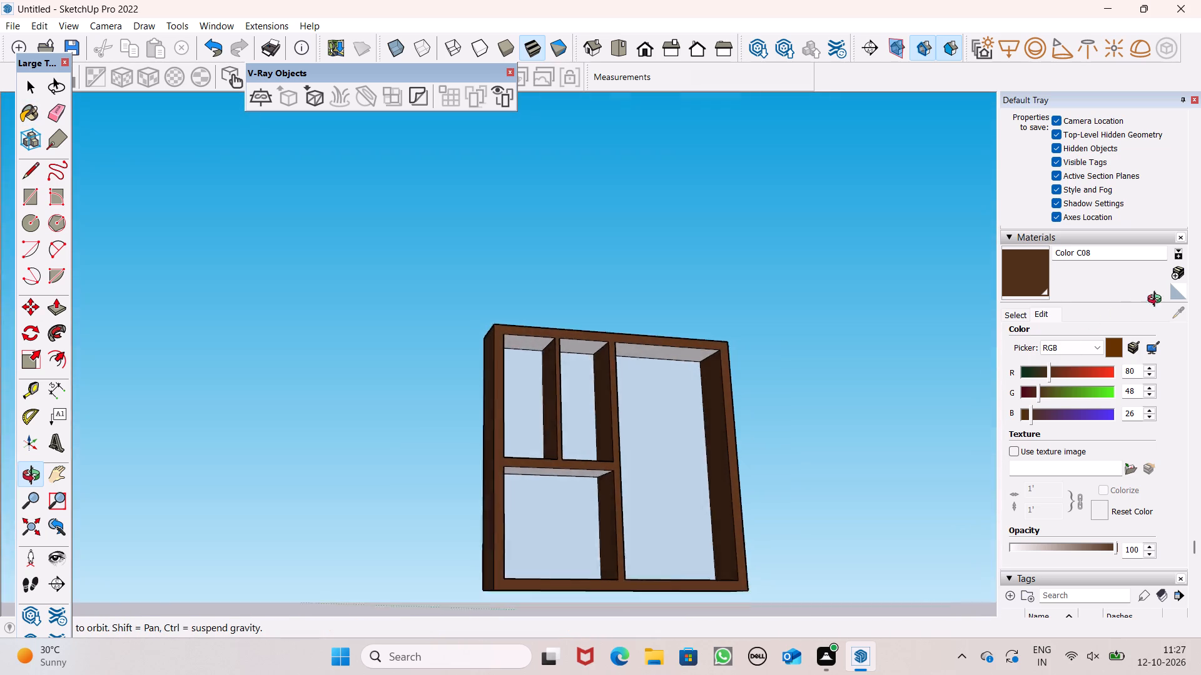
{"action": "middle_click_drag", "start_coordinate": [1157, 301], "coordinate": [1160, 331]}
{"action": "scroll", "coordinate": [533, 334], "scroll_direction": "up", "scroll_amount": 8}
{"action": "left_click", "coordinate": [540, 345]}
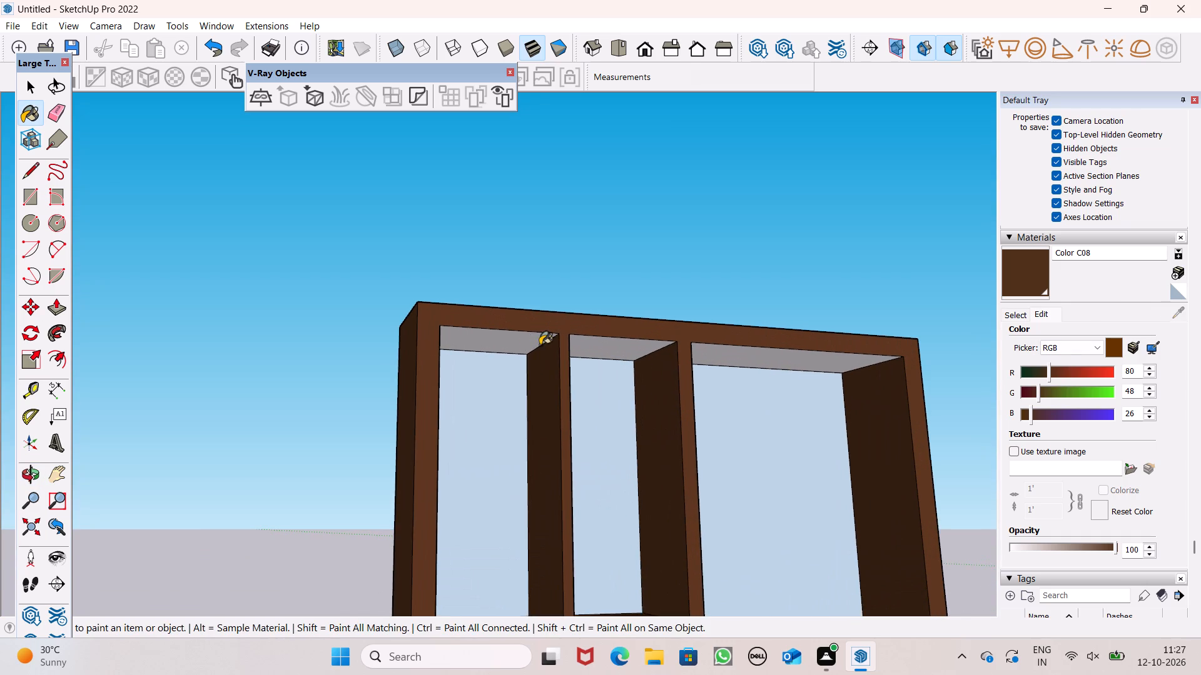
{"action": "left_click", "coordinate": [609, 351]}
{"action": "left_click", "coordinate": [531, 342]}
{"action": "left_click", "coordinate": [763, 359]}
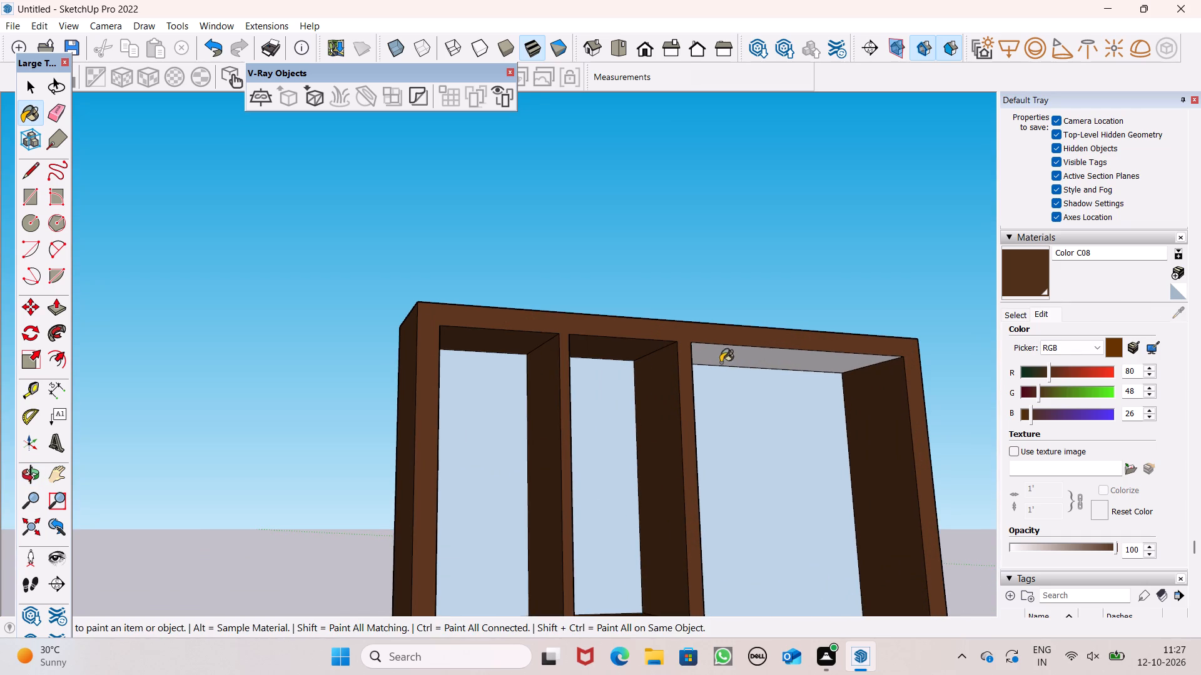
Paint the frame's outer underside and the lower opening's inner top face with Color C08.
{"action": "scroll", "coordinate": [719, 361], "scroll_direction": "down", "scroll_amount": 7}
{"action": "middle_click_drag", "start_coordinate": [678, 464], "coordinate": [691, 258]}
{"action": "scroll", "coordinate": [691, 264], "scroll_direction": "up", "scroll_amount": 1}
{"action": "scroll", "coordinate": [661, 447], "scroll_direction": "down", "scroll_amount": 6}
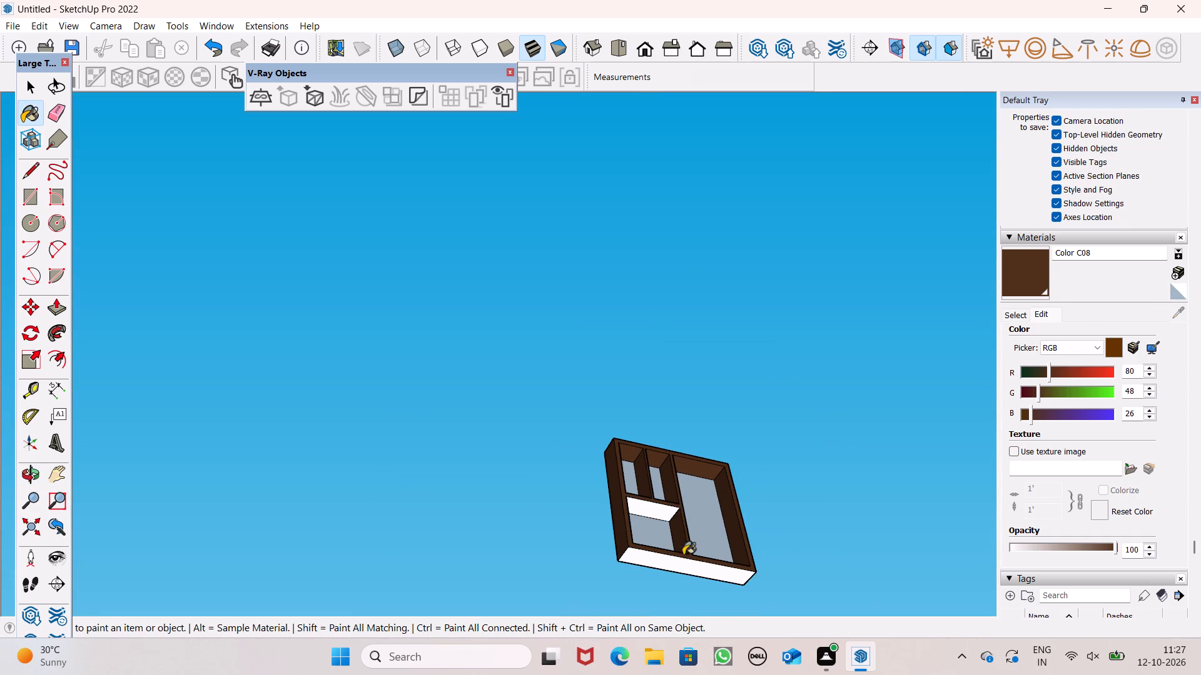
{"action": "scroll", "coordinate": [654, 593], "scroll_direction": "up", "scroll_amount": 6}
{"action": "left_click", "coordinate": [648, 556]}
{"action": "scroll", "coordinate": [664, 474], "scroll_direction": "up", "scroll_amount": 5}
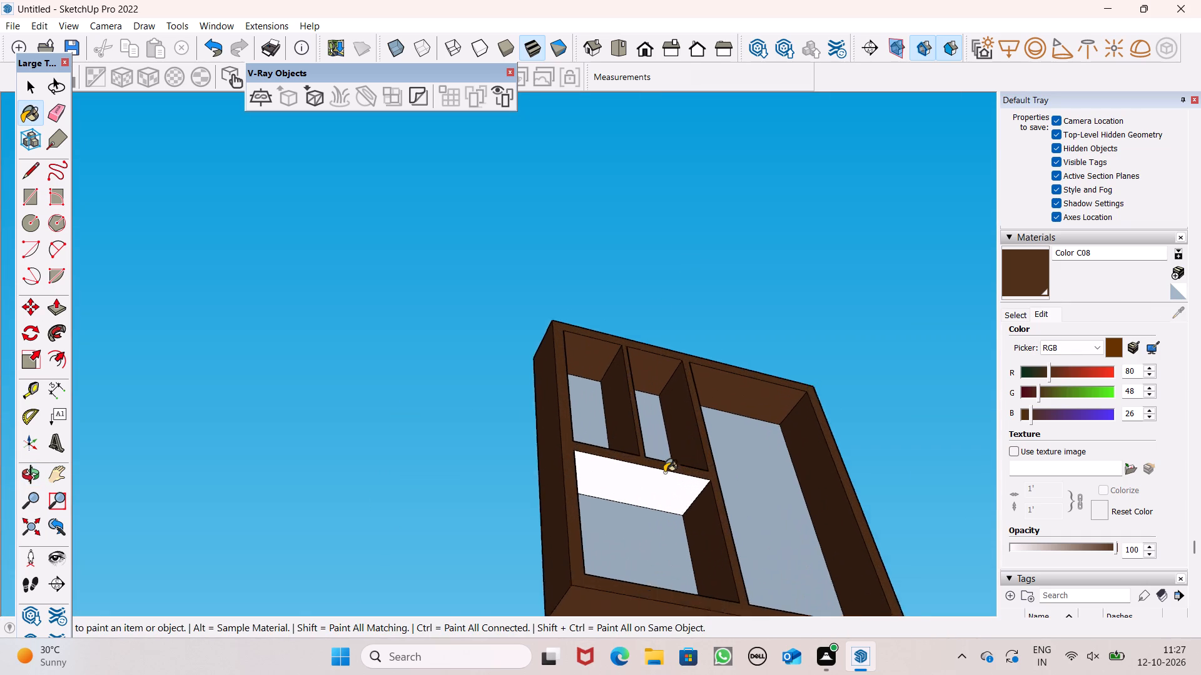
{"action": "scroll", "coordinate": [664, 472], "scroll_direction": "up", "scroll_amount": 3}
{"action": "left_click", "coordinate": [664, 472]}
Paint the frame face on the panel's flat front side with Color C08.
{"action": "scroll", "coordinate": [664, 469], "scroll_direction": "down", "scroll_amount": 6}
{"action": "middle_click_drag", "start_coordinate": [684, 472], "coordinate": [1110, 611]}
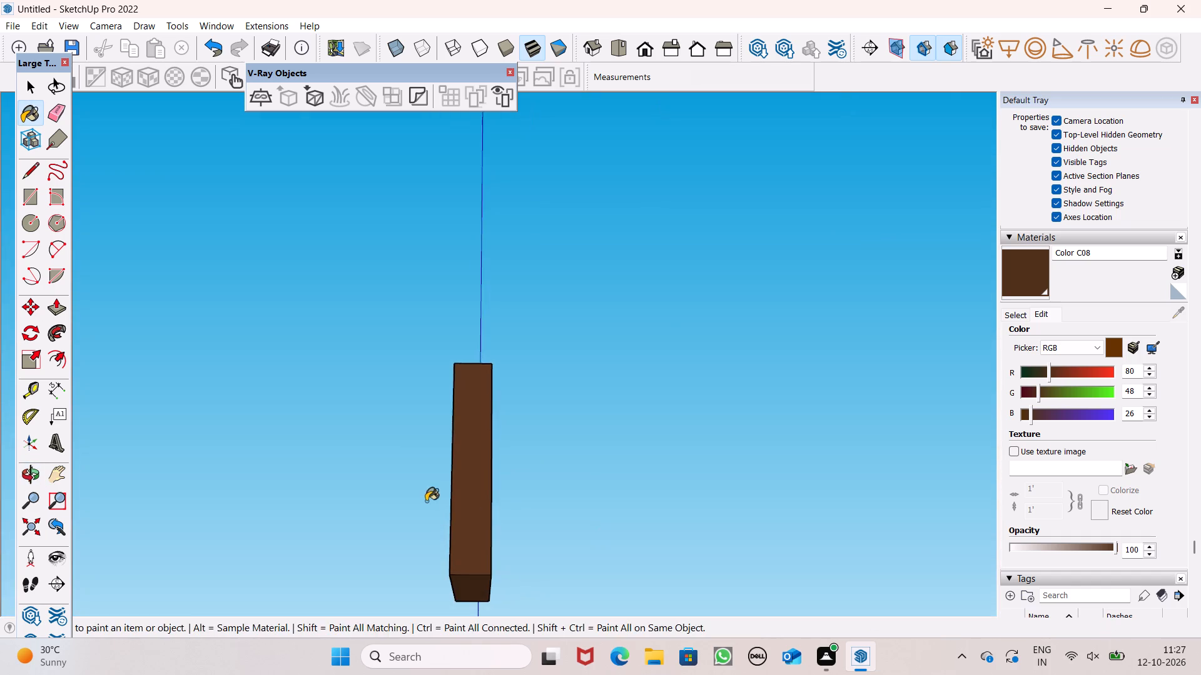
{"action": "middle_click_drag", "start_coordinate": [474, 516], "coordinate": [875, 567]}
{"action": "scroll", "coordinate": [236, 545], "scroll_direction": "up", "scroll_amount": 5}
{"action": "scroll", "coordinate": [431, 567], "scroll_direction": "down", "scroll_amount": 5}
{"action": "scroll", "coordinate": [511, 501], "scroll_direction": "down", "scroll_amount": 2}
{"action": "scroll", "coordinate": [511, 501], "scroll_direction": "up", "scroll_amount": 1}
{"action": "scroll", "coordinate": [511, 501], "scroll_direction": "down", "scroll_amount": 1}
{"action": "middle_click_drag", "start_coordinate": [631, 606], "coordinate": [726, 661]}
{"action": "scroll", "coordinate": [634, 470], "scroll_direction": "down", "scroll_amount": 7}
{"action": "scroll", "coordinate": [755, 562], "scroll_direction": "up", "scroll_amount": 3}
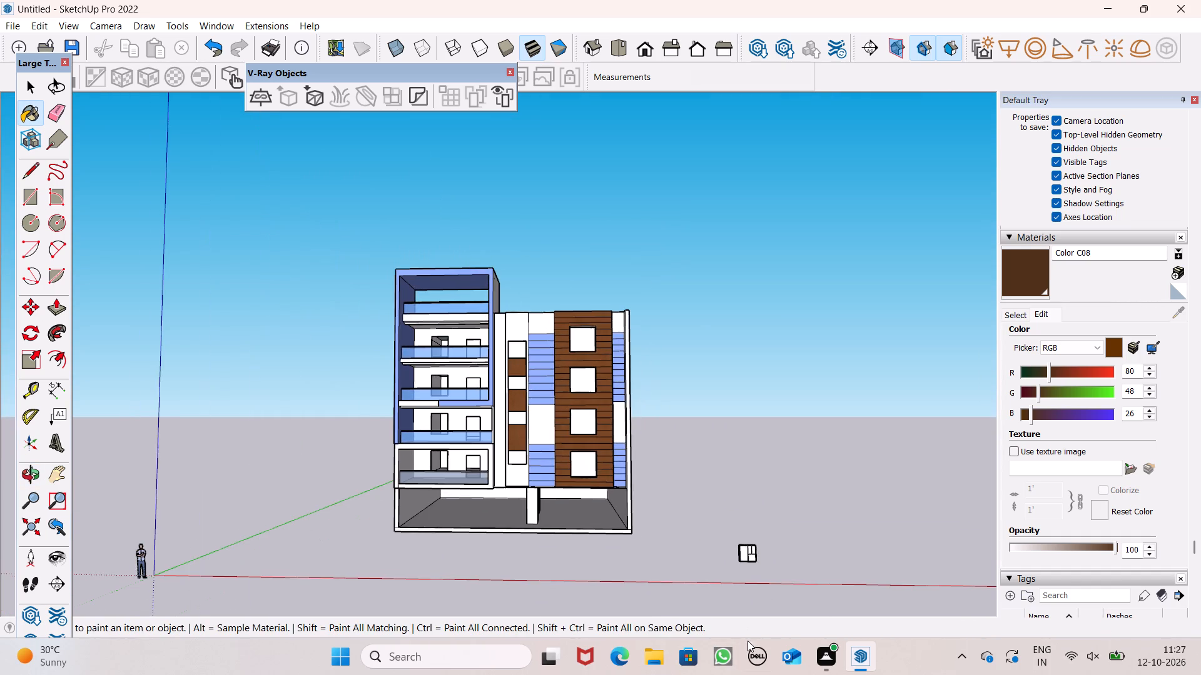
{"action": "scroll", "coordinate": [747, 641], "scroll_direction": "up", "scroll_amount": 4}
{"action": "scroll", "coordinate": [780, 590], "scroll_direction": "up", "scroll_amount": 10}
{"action": "scroll", "coordinate": [722, 517], "scroll_direction": "up", "scroll_amount": 10}
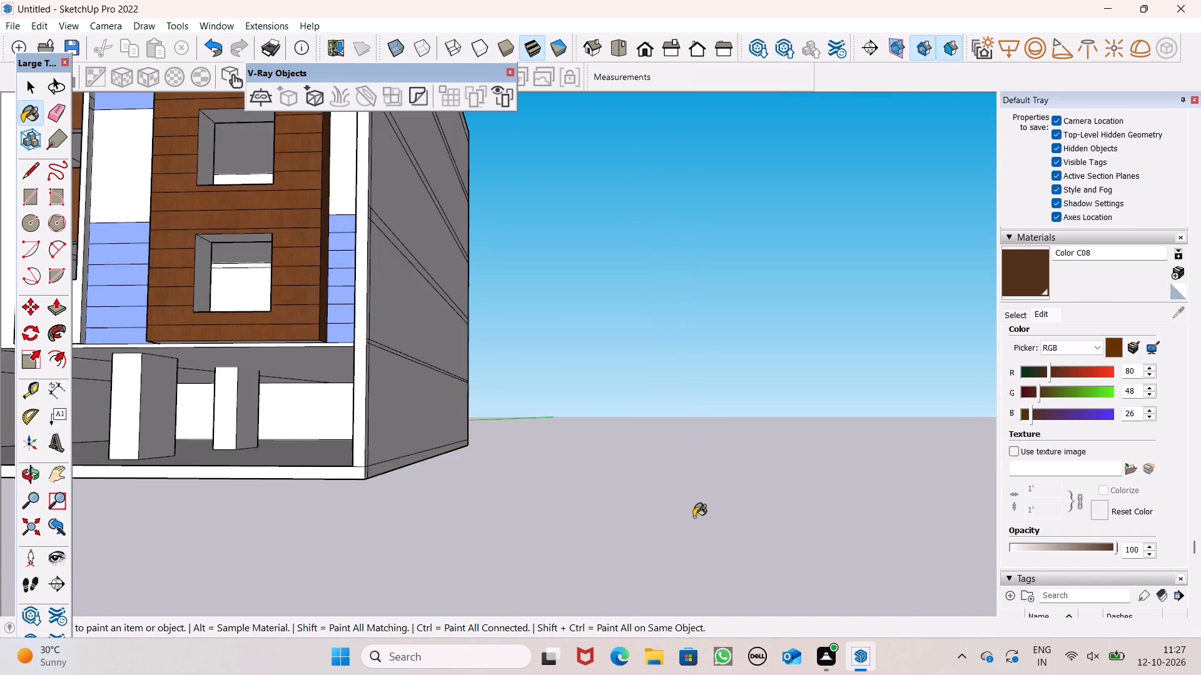
{"action": "scroll", "coordinate": [694, 517], "scroll_direction": "down", "scroll_amount": 2}
{"action": "left_click", "coordinate": [659, 537]}
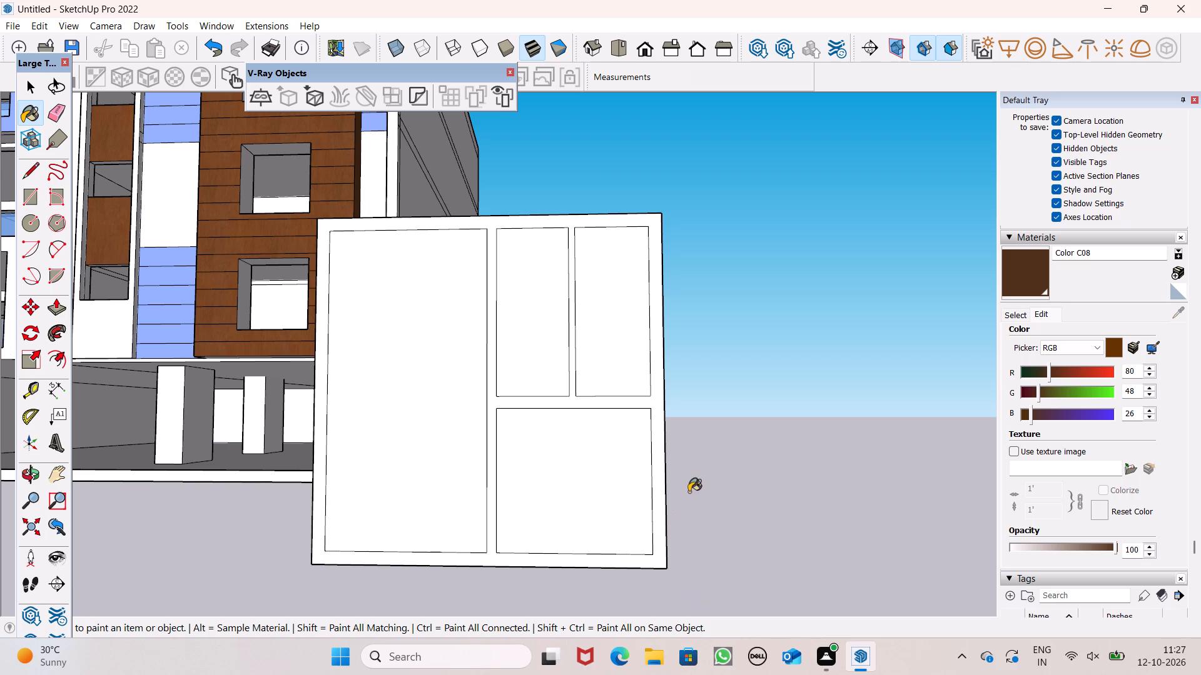
{"action": "scroll", "coordinate": [689, 492], "scroll_direction": "down", "scroll_amount": 1}
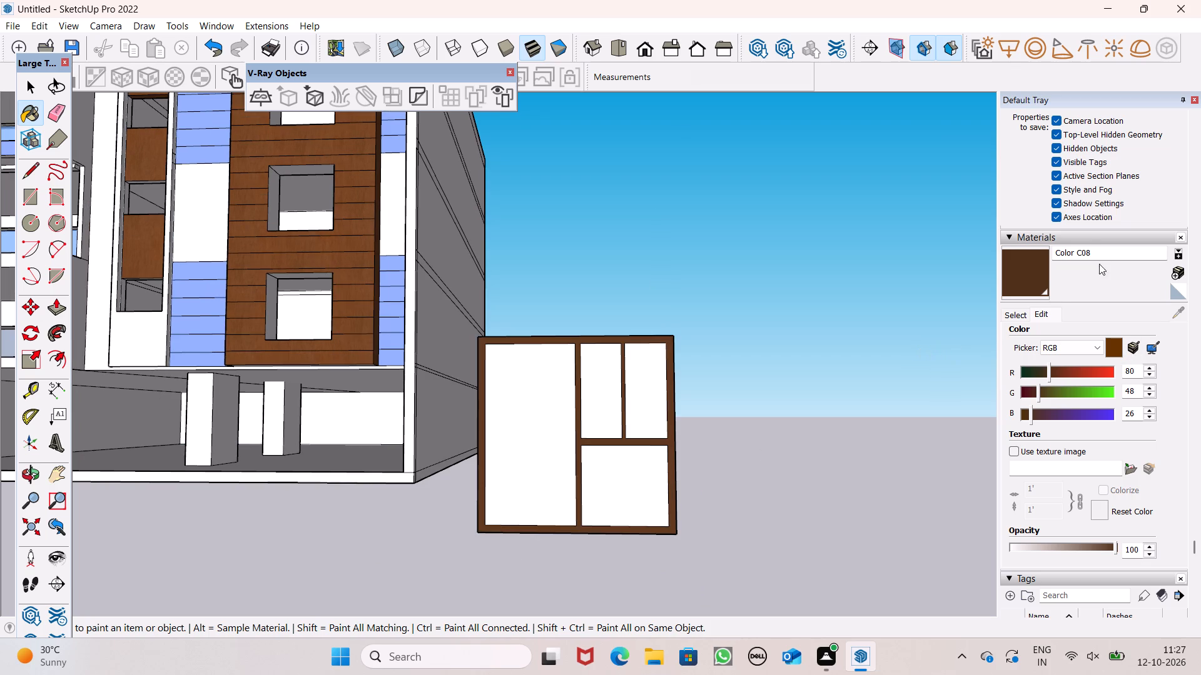
Paint the panel's four window panes with Translucent Glass Gray from the Glass and Mirrors collection.
{"action": "left_click", "coordinate": [1152, 254]}
{"action": "left_click", "coordinate": [1017, 314]}
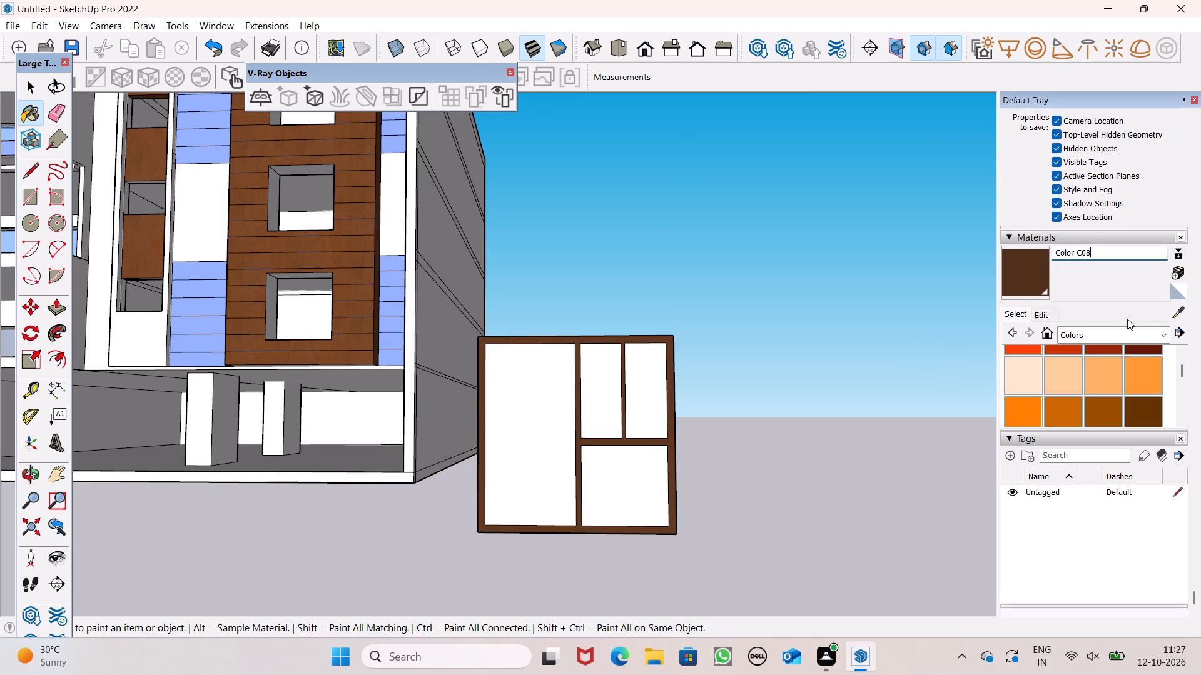
{"action": "left_click", "coordinate": [1165, 336]}
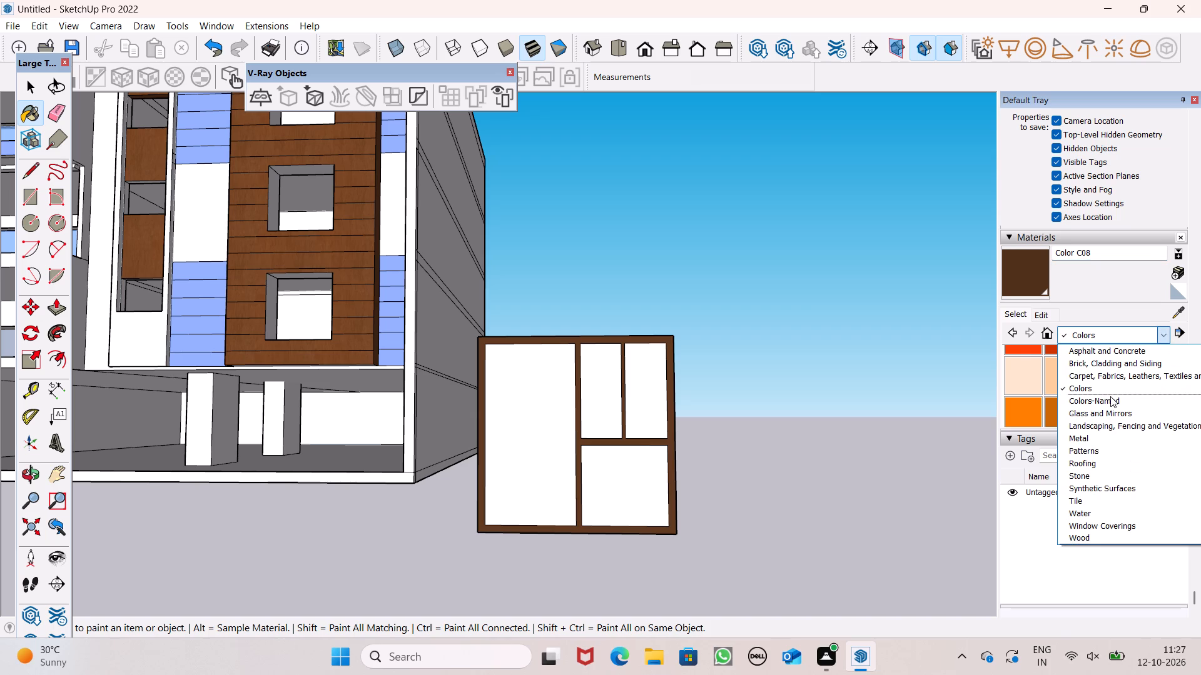
{"action": "left_click", "coordinate": [1120, 412]}
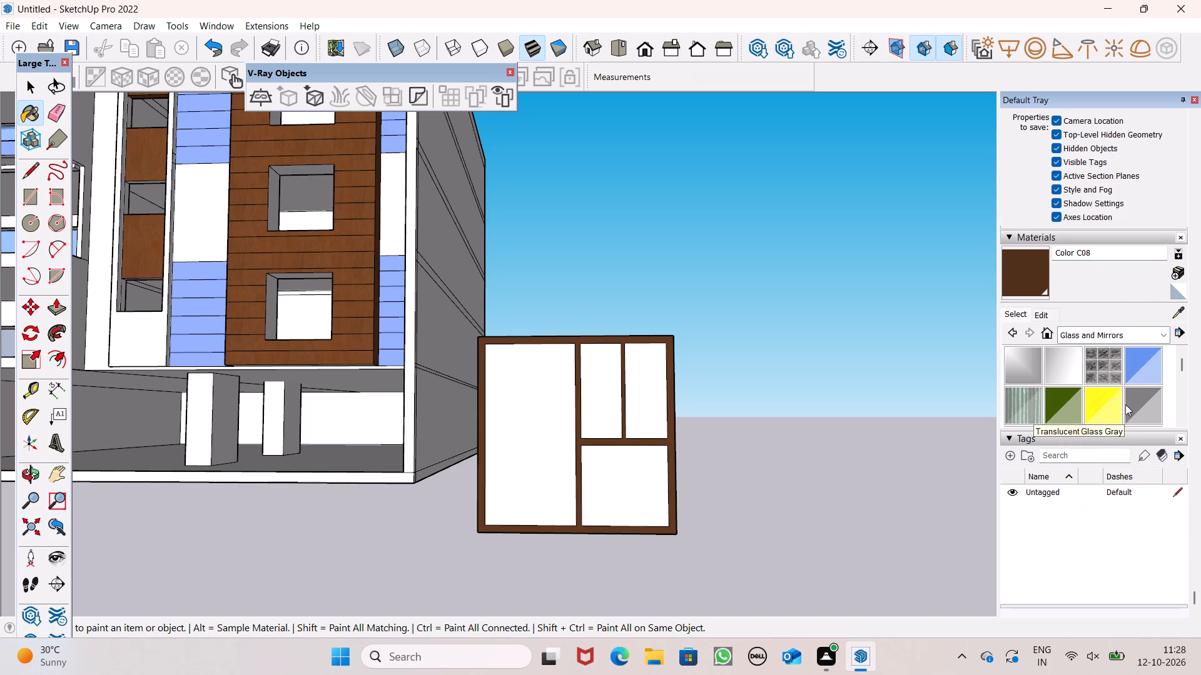
{"action": "left_click", "coordinate": [1138, 405]}
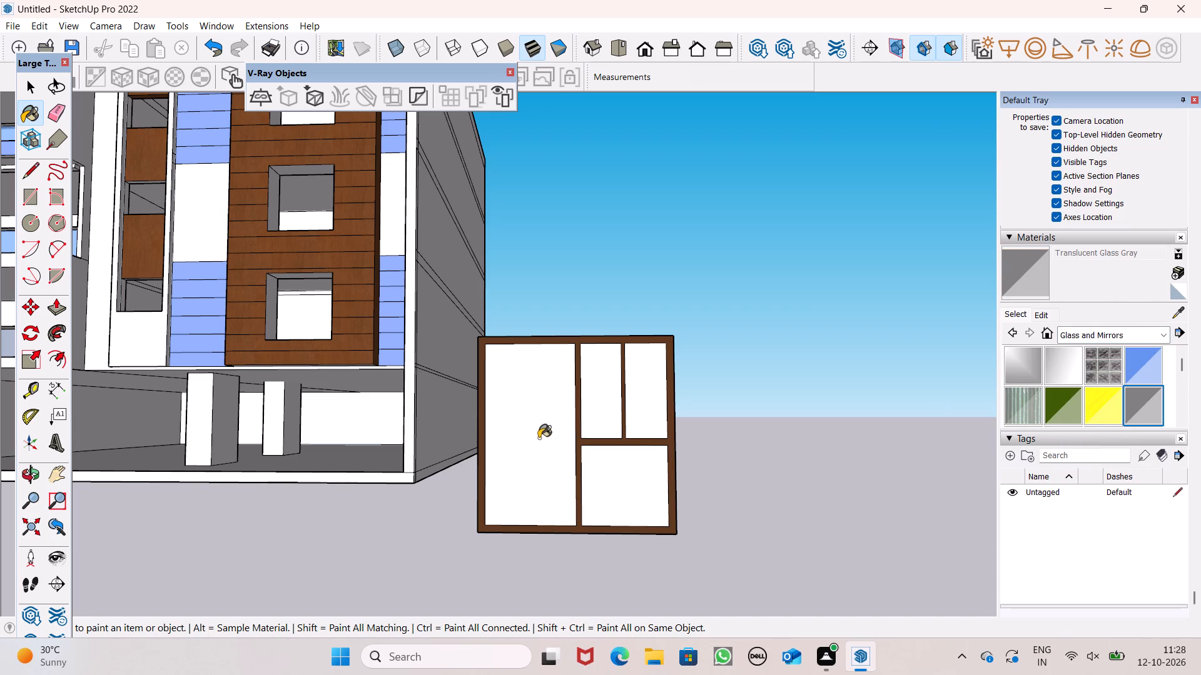
{"action": "left_click", "coordinate": [539, 437]}
{"action": "left_click", "coordinate": [588, 408]}
{"action": "left_click", "coordinate": [649, 401]}
{"action": "left_click", "coordinate": [641, 457]}
{"action": "scroll", "coordinate": [696, 387], "scroll_direction": "down", "scroll_amount": 3}
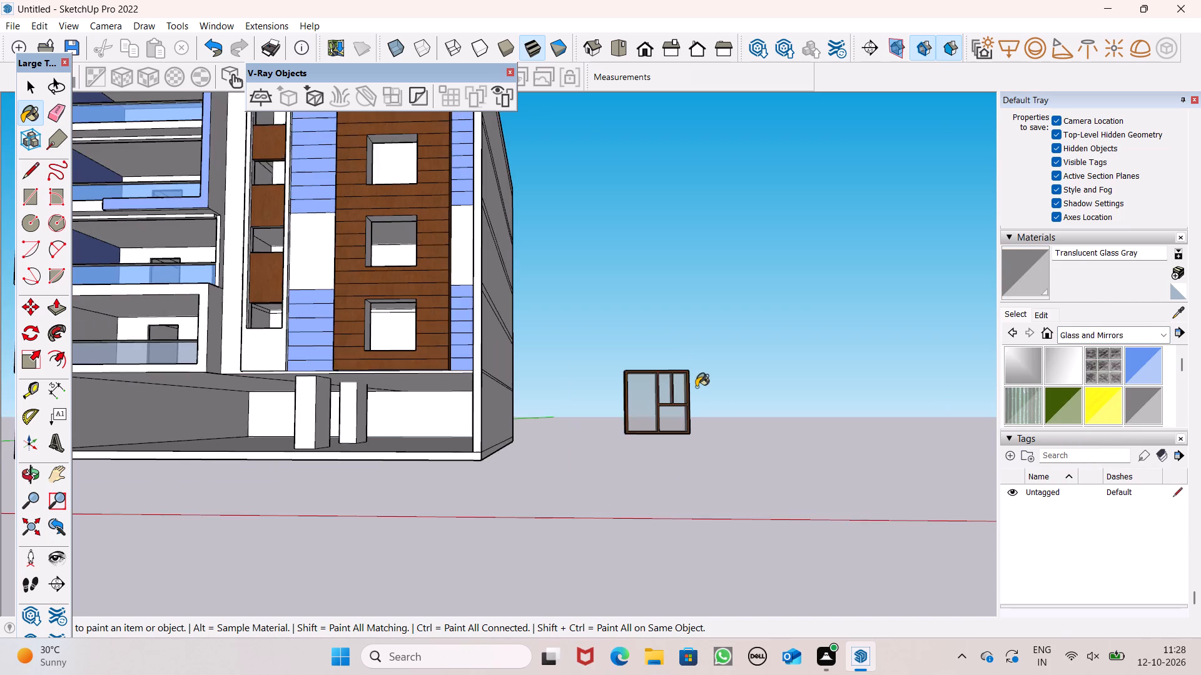
Repaint the window panel's four panes with Translucent Glass Blue from the Glass and Mirrors collection.
{"action": "middle_click_drag", "start_coordinate": [734, 457], "coordinate": [763, 434]}
{"action": "scroll", "coordinate": [762, 428], "scroll_direction": "down", "scroll_amount": 3}
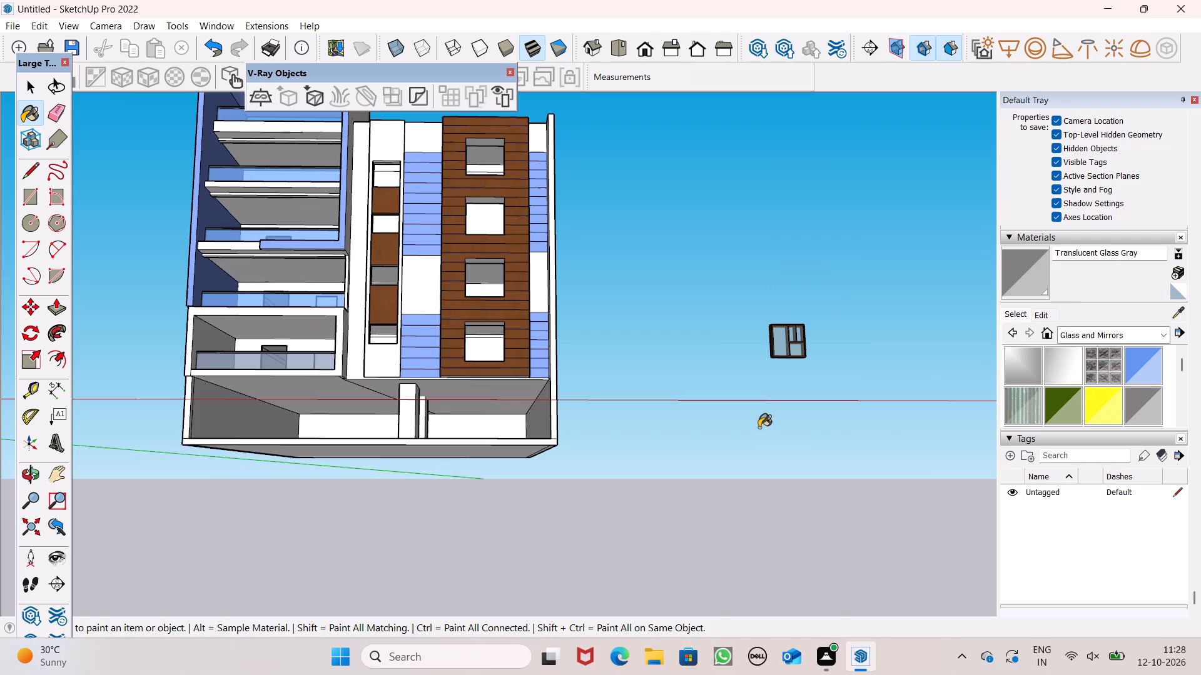
{"action": "scroll", "coordinate": [759, 427], "scroll_direction": "down", "scroll_amount": 1}
{"action": "left_click", "coordinate": [1137, 361]}
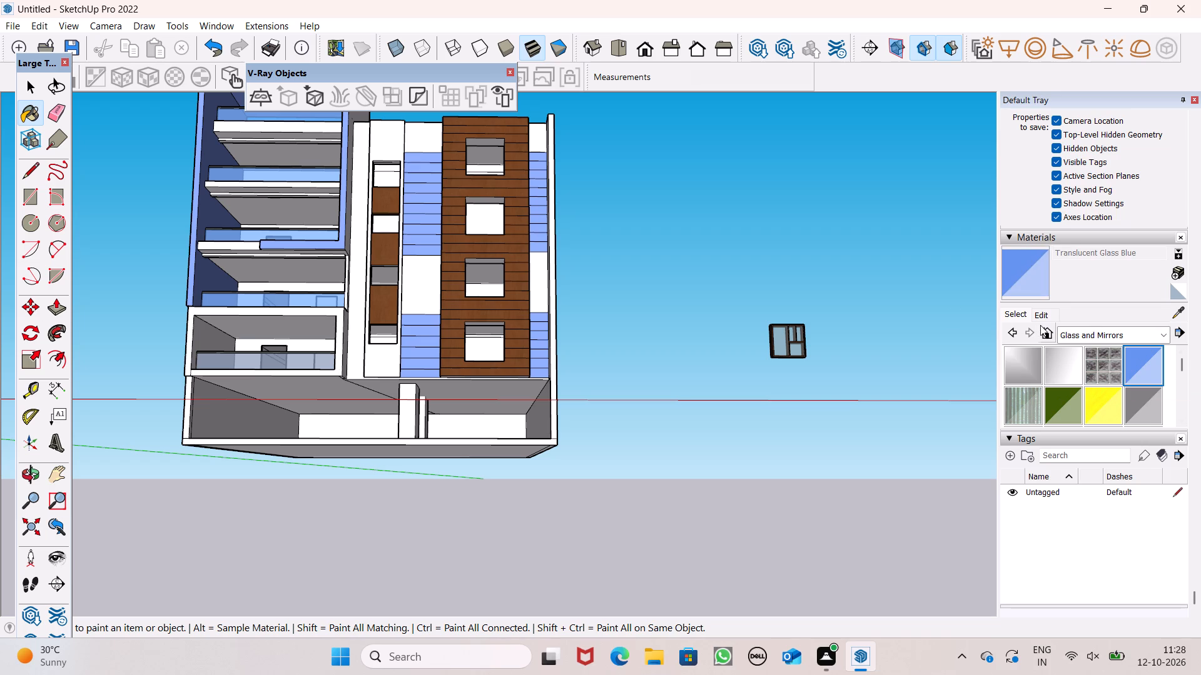
{"action": "scroll", "coordinate": [649, 326], "scroll_direction": "up", "scroll_amount": 7}
{"action": "scroll", "coordinate": [833, 341], "scroll_direction": "up", "scroll_amount": 16}
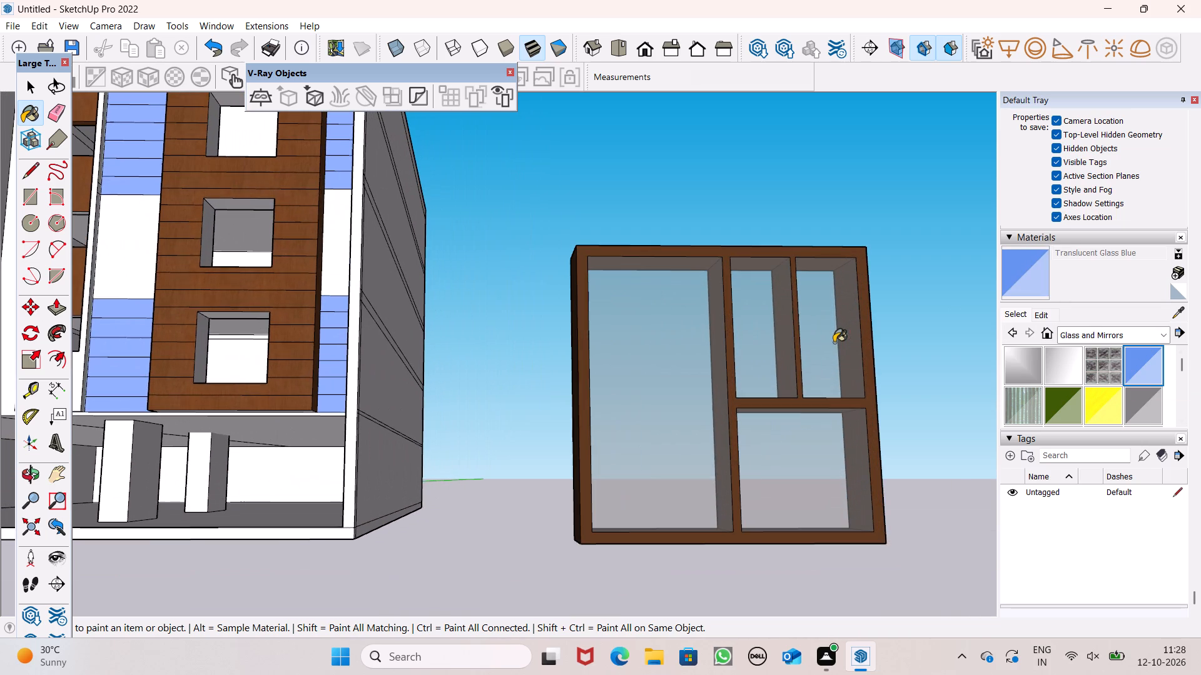
{"action": "left_click", "coordinate": [834, 342]}
{"action": "left_click", "coordinate": [774, 352]}
{"action": "left_click", "coordinate": [661, 372]}
{"action": "left_click", "coordinate": [806, 498]}
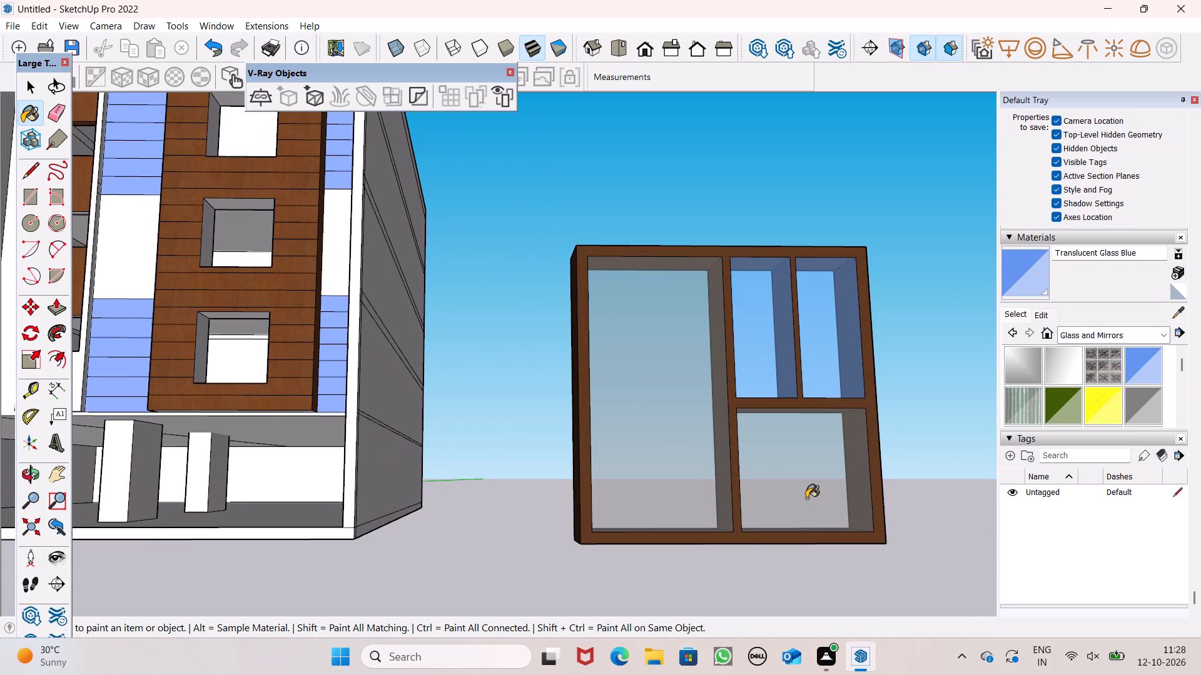
Examine the repainted window panel and the building from the side, from the front and from below.
{"action": "scroll", "coordinate": [742, 314], "scroll_direction": "down", "scroll_amount": 7}
{"action": "scroll", "coordinate": [756, 441], "scroll_direction": "up", "scroll_amount": 1}
{"action": "middle_click_drag", "start_coordinate": [757, 440], "coordinate": [391, 464]}
{"action": "scroll", "coordinate": [549, 316], "scroll_direction": "down", "scroll_amount": 7}
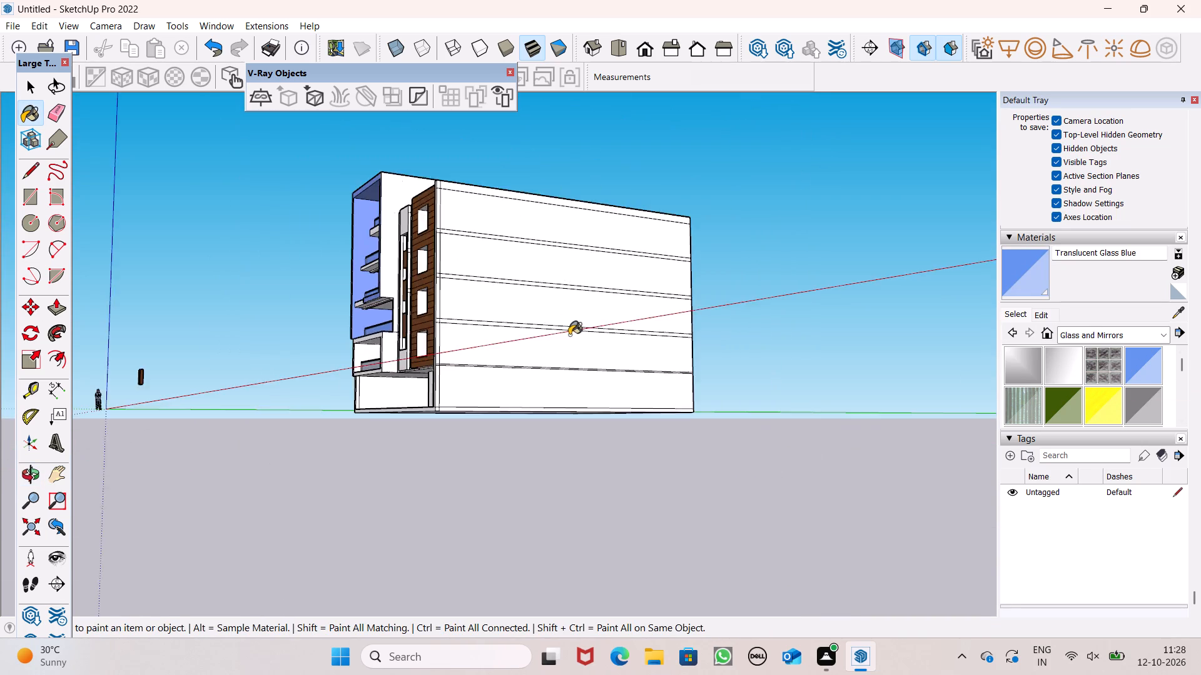
{"action": "scroll", "coordinate": [569, 335], "scroll_direction": "down", "scroll_amount": 7}
{"action": "scroll", "coordinate": [332, 349], "scroll_direction": "up", "scroll_amount": 9}
{"action": "scroll", "coordinate": [402, 326], "scroll_direction": "up", "scroll_amount": 9}
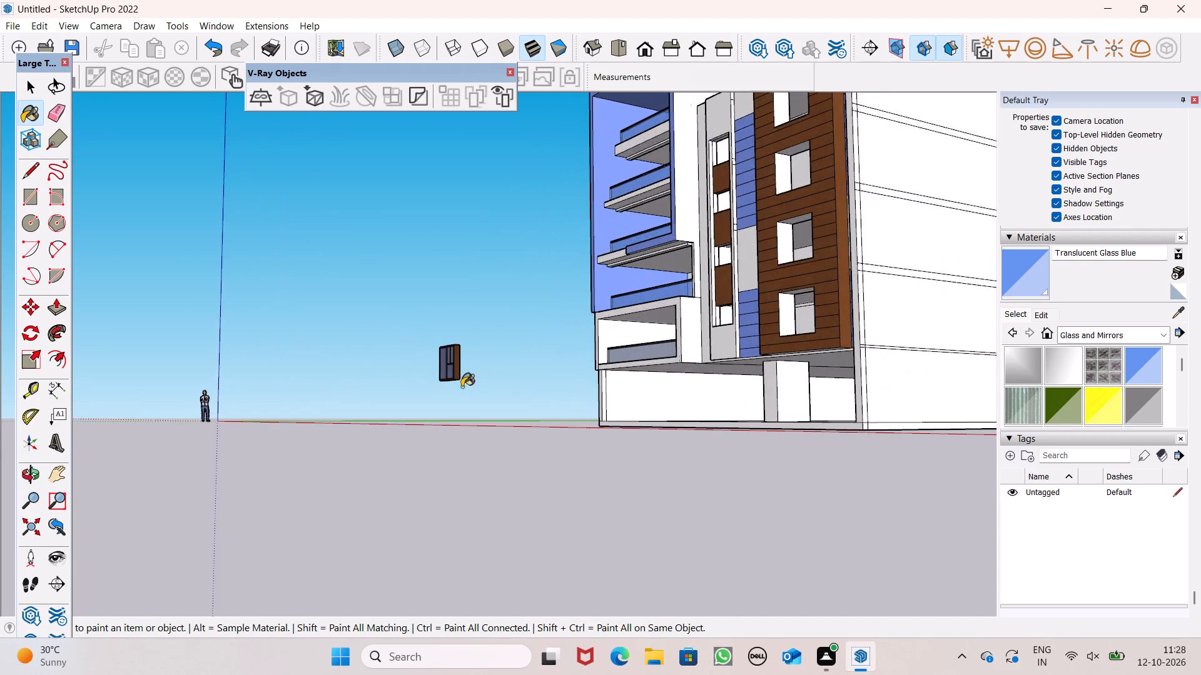
{"action": "scroll", "coordinate": [462, 387], "scroll_direction": "up", "scroll_amount": 9}
{"action": "middle_click_drag", "start_coordinate": [469, 387], "coordinate": [479, 436]}
{"action": "scroll", "coordinate": [501, 379], "scroll_direction": "down", "scroll_amount": 10}
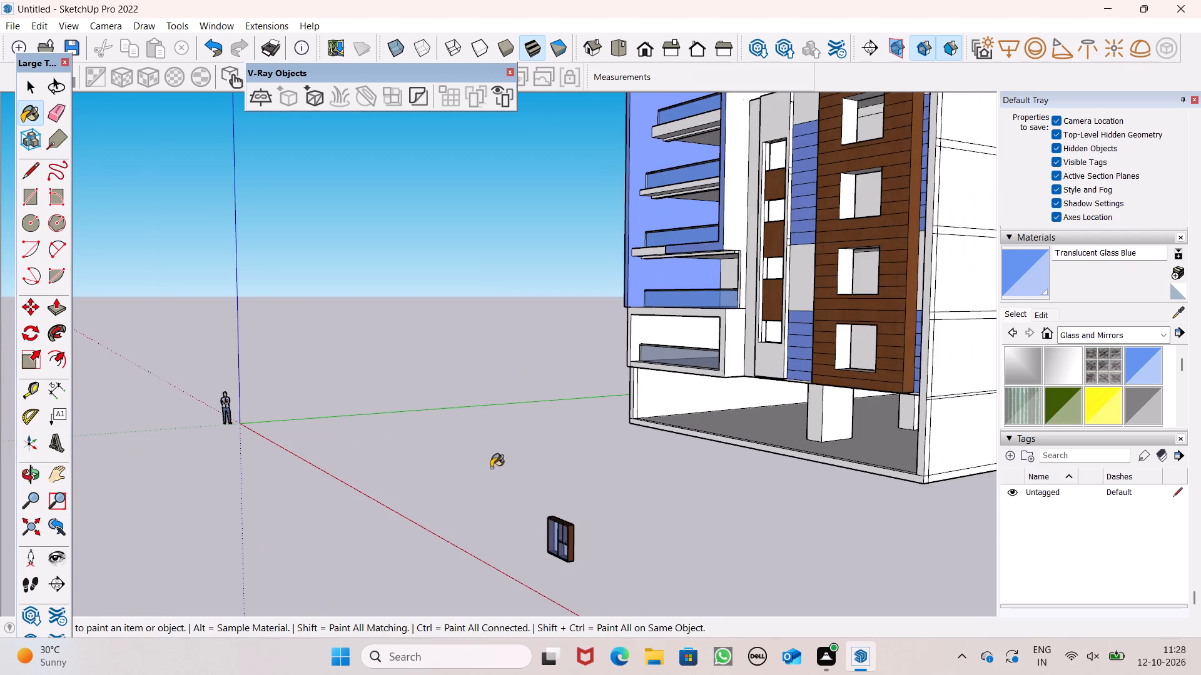
{"action": "middle_click_drag", "start_coordinate": [513, 518], "coordinate": [596, 502]}
{"action": "scroll", "coordinate": [689, 508], "scroll_direction": "up", "scroll_amount": 8}
{"action": "key", "text": "space"}
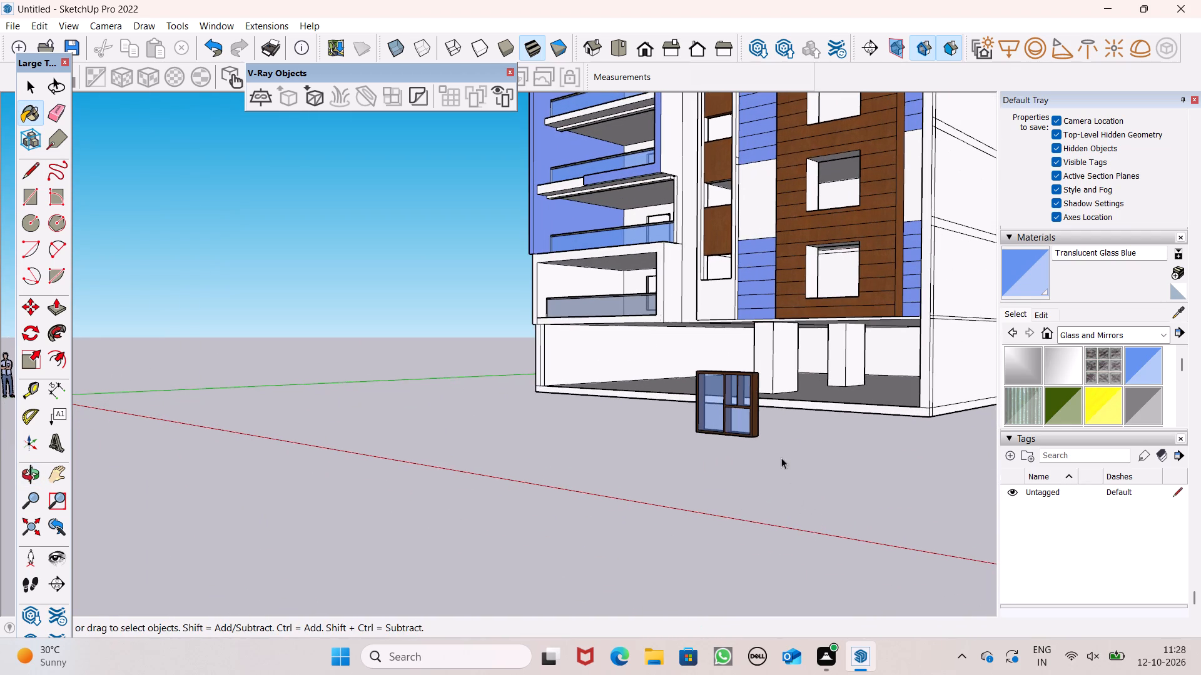
{"action": "middle_click_drag", "start_coordinate": [781, 458], "coordinate": [532, 462]}
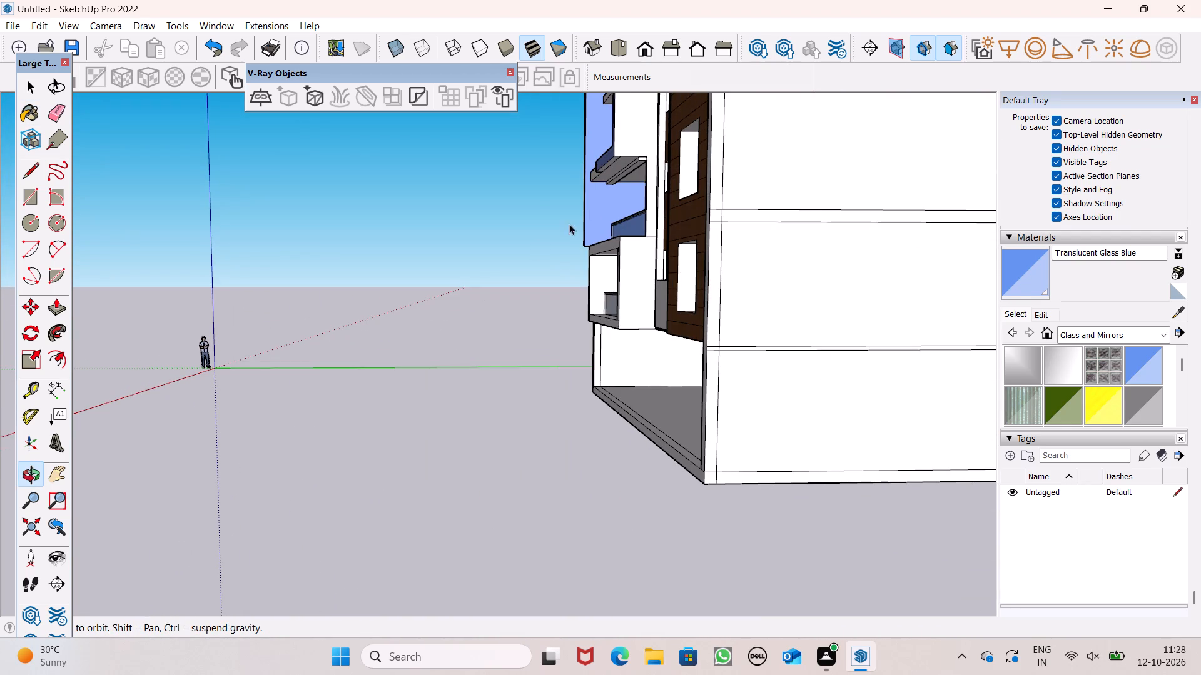
{"action": "left_click", "coordinate": [642, 52]}
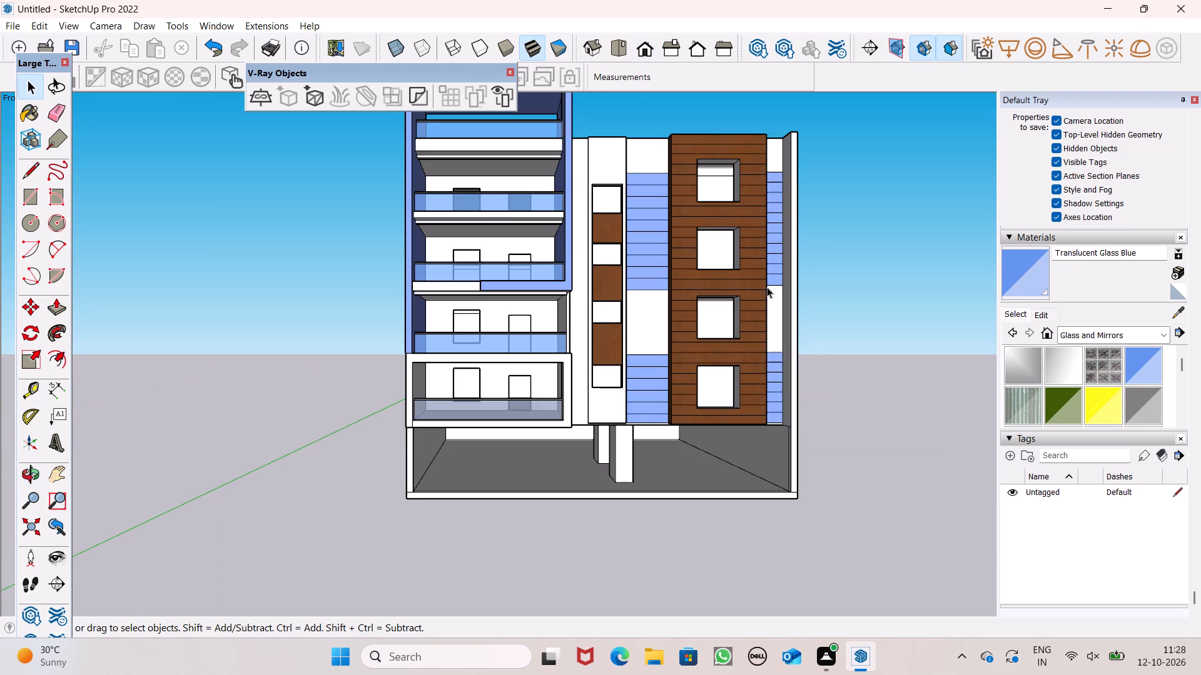
{"action": "scroll", "coordinate": [348, 337], "scroll_direction": "down", "scroll_amount": 3}
{"action": "scroll", "coordinate": [973, 546], "scroll_direction": "up", "scroll_amount": 7}
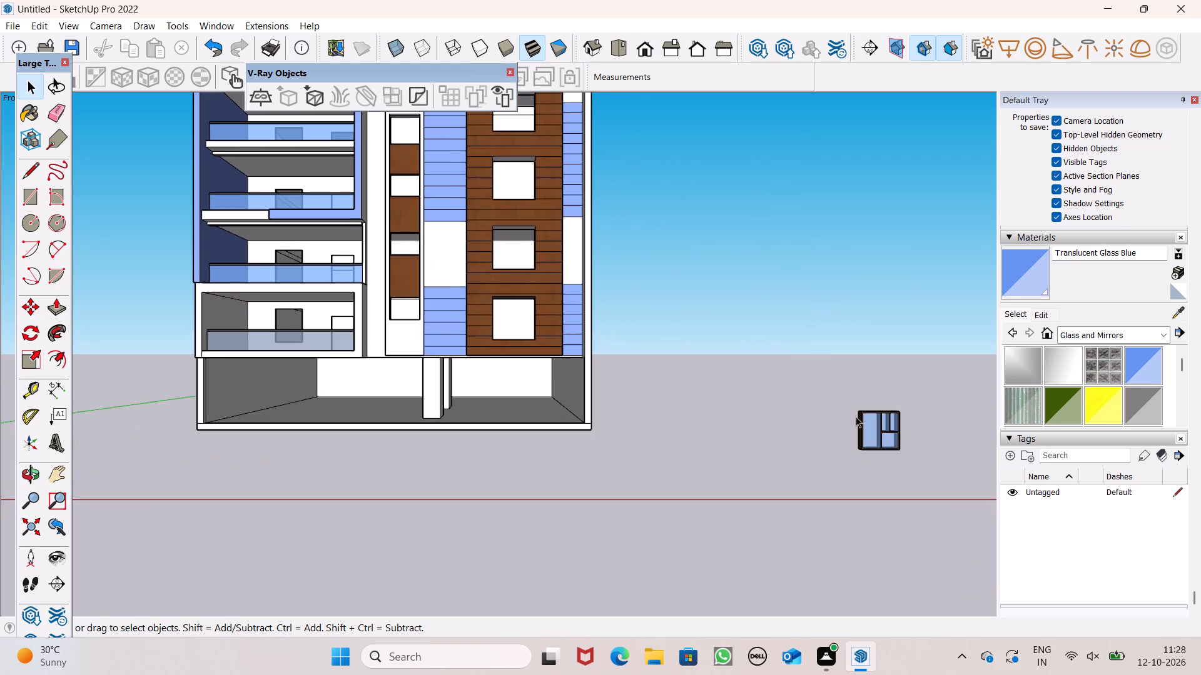
{"action": "scroll", "coordinate": [868, 416], "scroll_direction": "up", "scroll_amount": 9}
{"action": "middle_click_drag", "start_coordinate": [962, 493], "coordinate": [811, 472]}
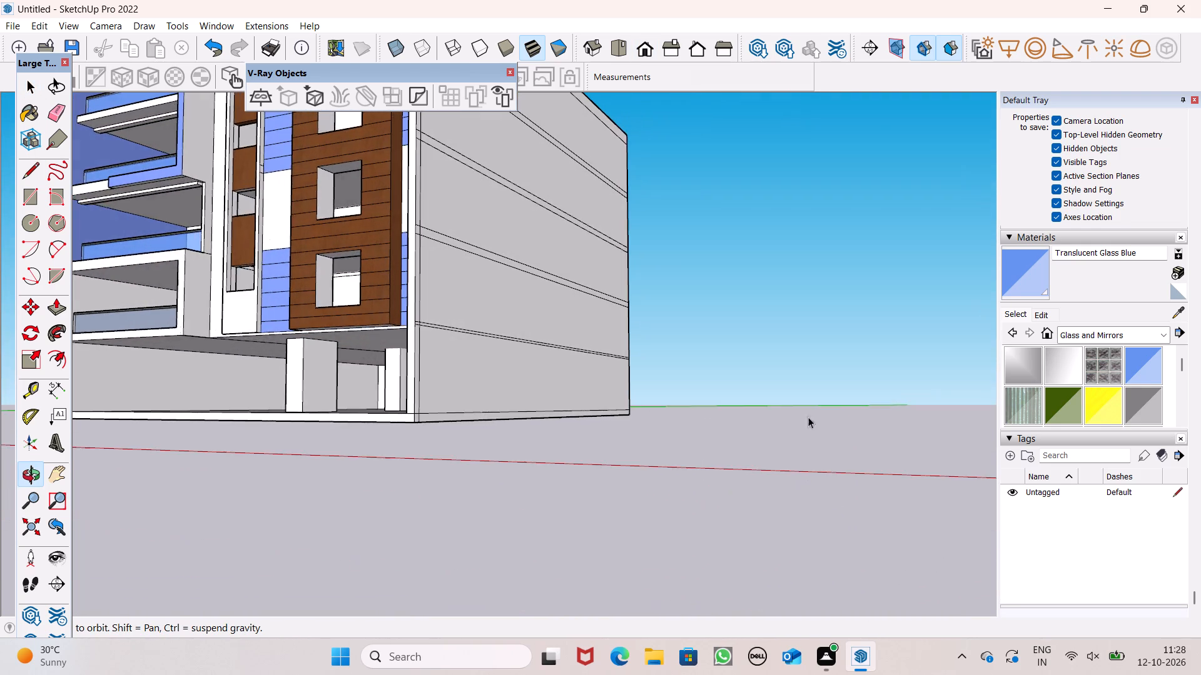
{"action": "scroll", "coordinate": [746, 339], "scroll_direction": "down", "scroll_amount": 11}
{"action": "scroll", "coordinate": [322, 358], "scroll_direction": "up", "scroll_amount": 4}
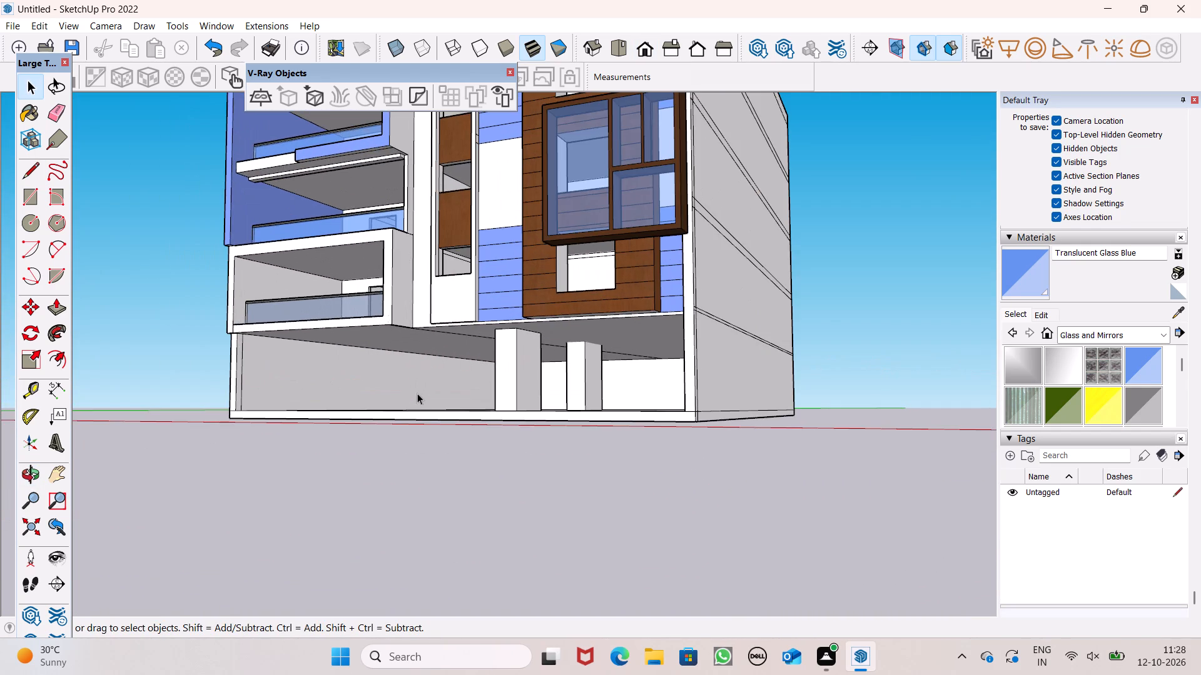
Select the whole window panel, frame and panes included, and make it a group.
{"action": "scroll", "coordinate": [480, 395], "scroll_direction": "down", "scroll_amount": 3}
{"action": "middle_click_drag", "start_coordinate": [549, 437], "coordinate": [657, 486]}
{"action": "scroll", "coordinate": [726, 419], "scroll_direction": "up", "scroll_amount": 6}
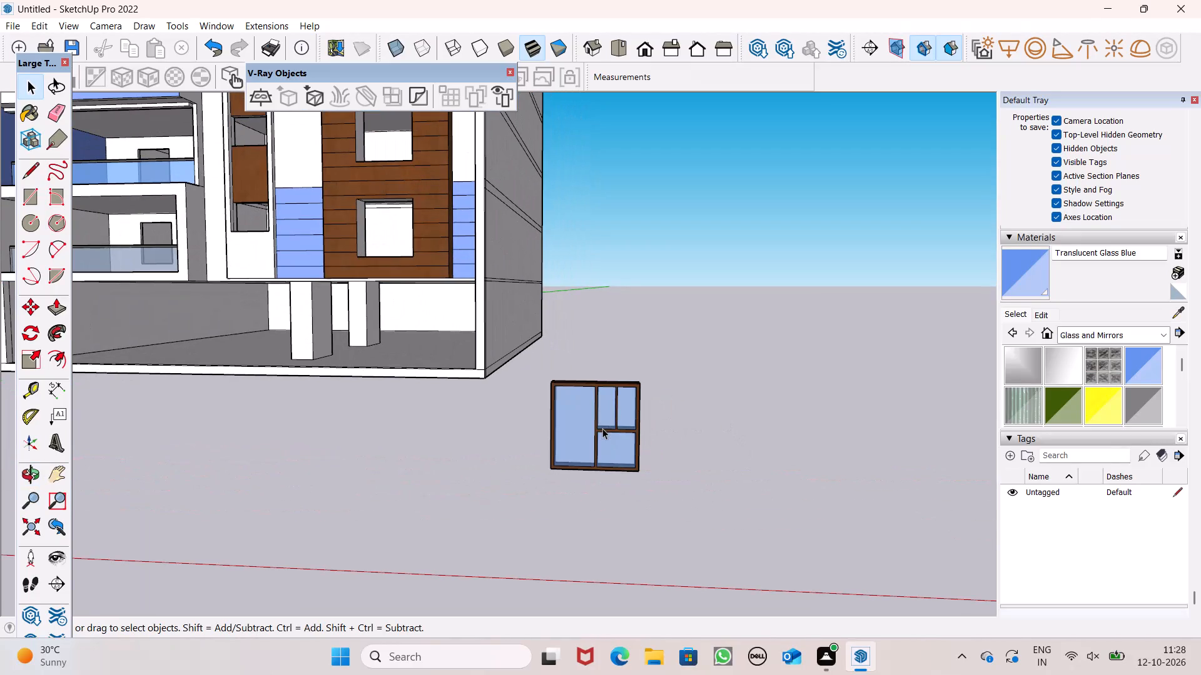
{"action": "triple_click", "coordinate": [601, 427]}
{"action": "left_click", "coordinate": [601, 426]}
{"action": "right_click", "coordinate": [602, 425]}
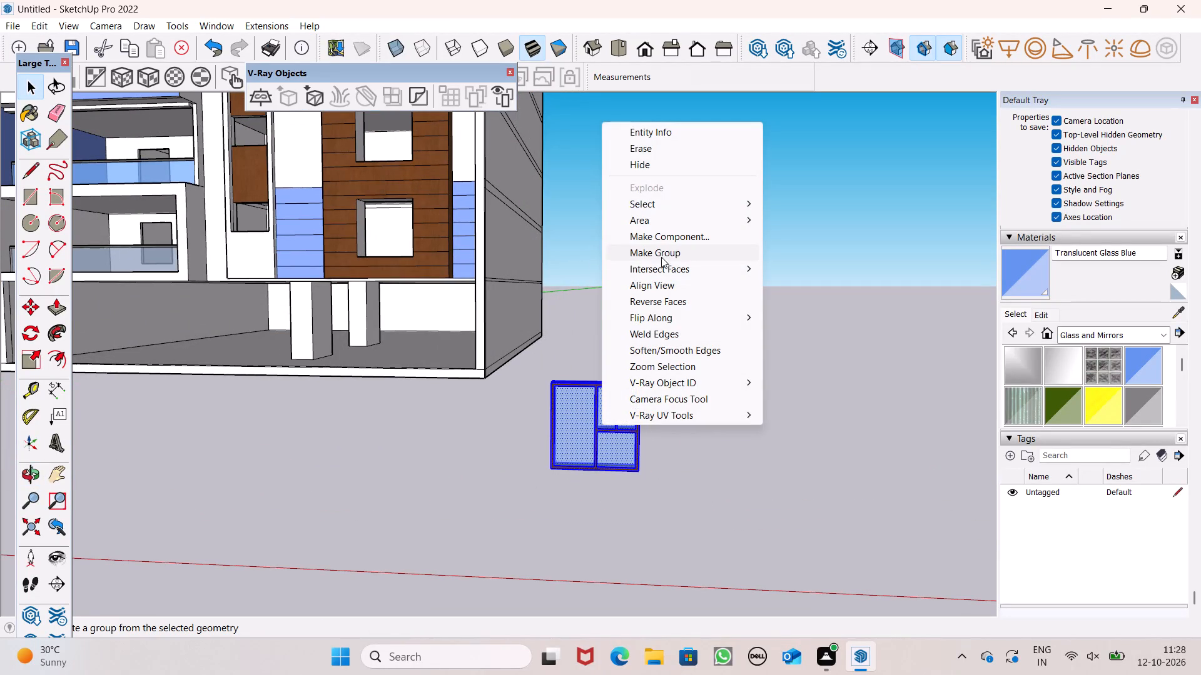
{"action": "left_click", "coordinate": [663, 250]}
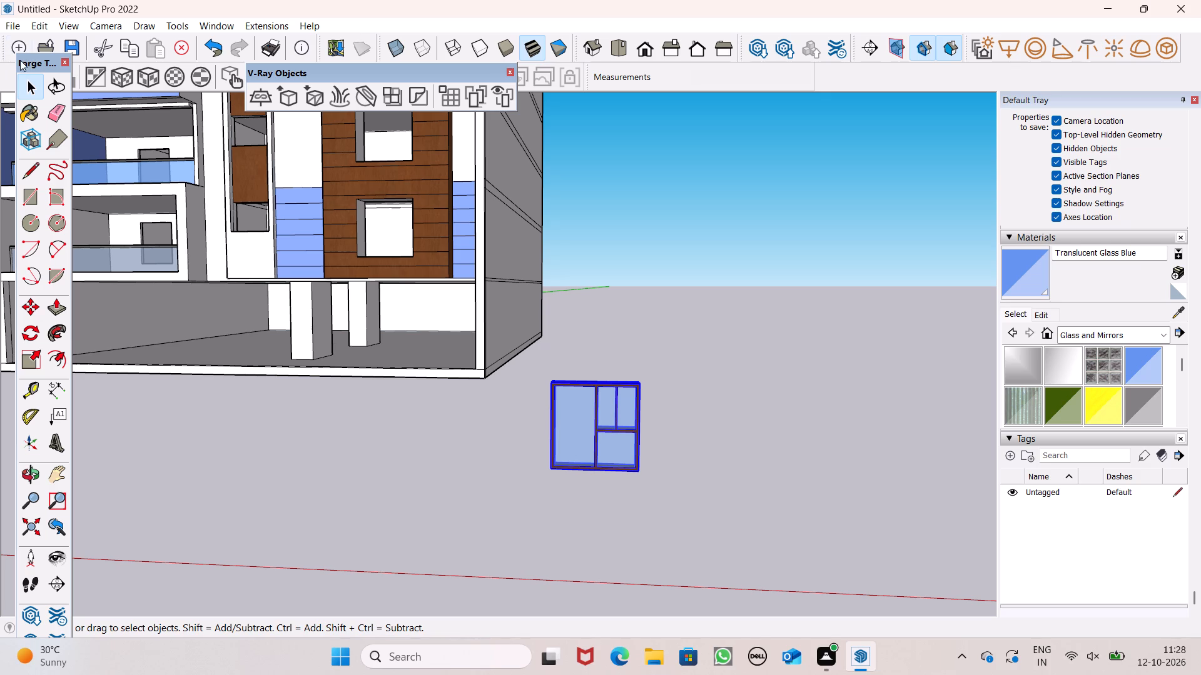
Move the window group by its lower corner about 72' 3 3/4" onto the lower corner of the brown facade's lowest opening.
{"action": "scroll", "coordinate": [293, 216], "scroll_direction": "down", "scroll_amount": 3}
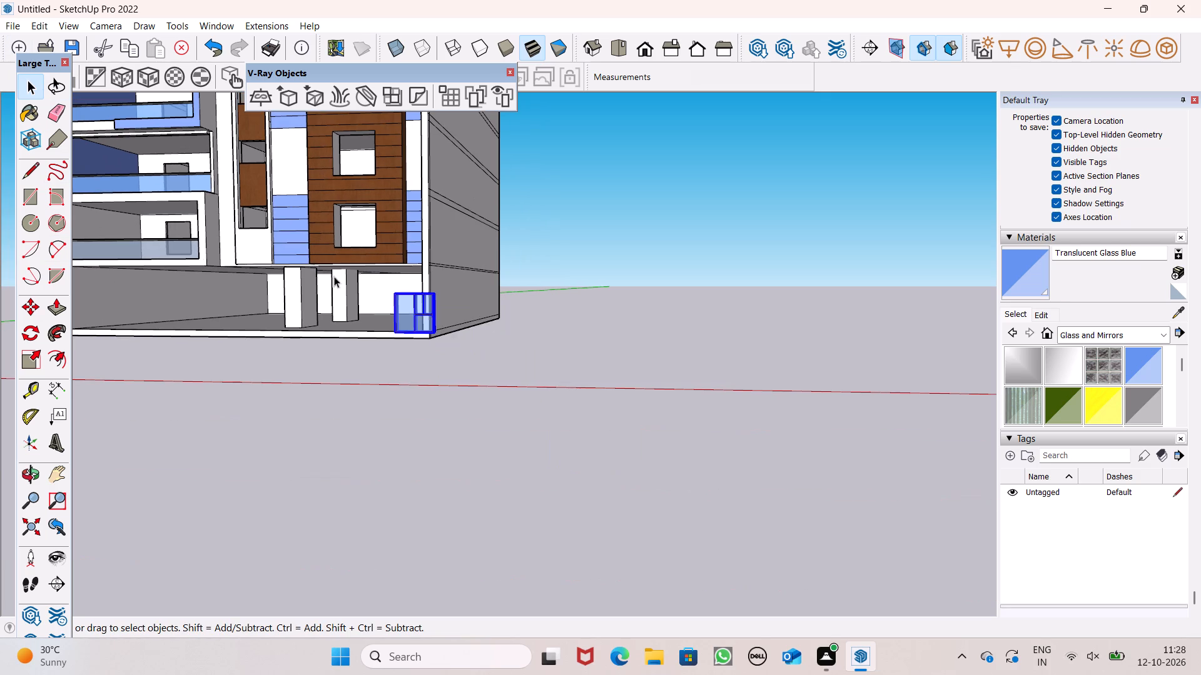
{"action": "key", "text": "space"}
{"action": "scroll", "coordinate": [397, 315], "scroll_direction": "up", "scroll_amount": 5}
{"action": "scroll", "coordinate": [398, 314], "scroll_direction": "down", "scroll_amount": 7}
{"action": "middle_click_drag", "start_coordinate": [468, 385], "coordinate": [474, 394]}
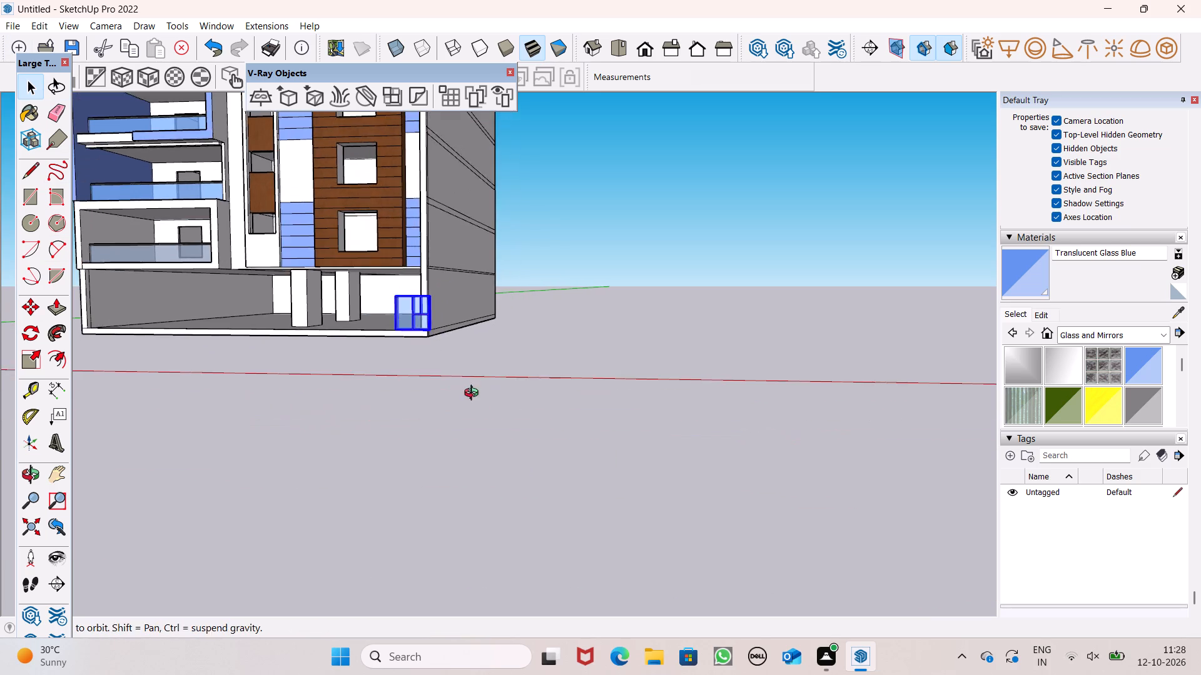
{"action": "middle_click_drag", "start_coordinate": [474, 394], "coordinate": [519, 431]}
{"action": "scroll", "coordinate": [575, 402], "scroll_direction": "up", "scroll_amount": 2}
{"action": "key", "text": "m"}
{"action": "key", "text": "Return"}
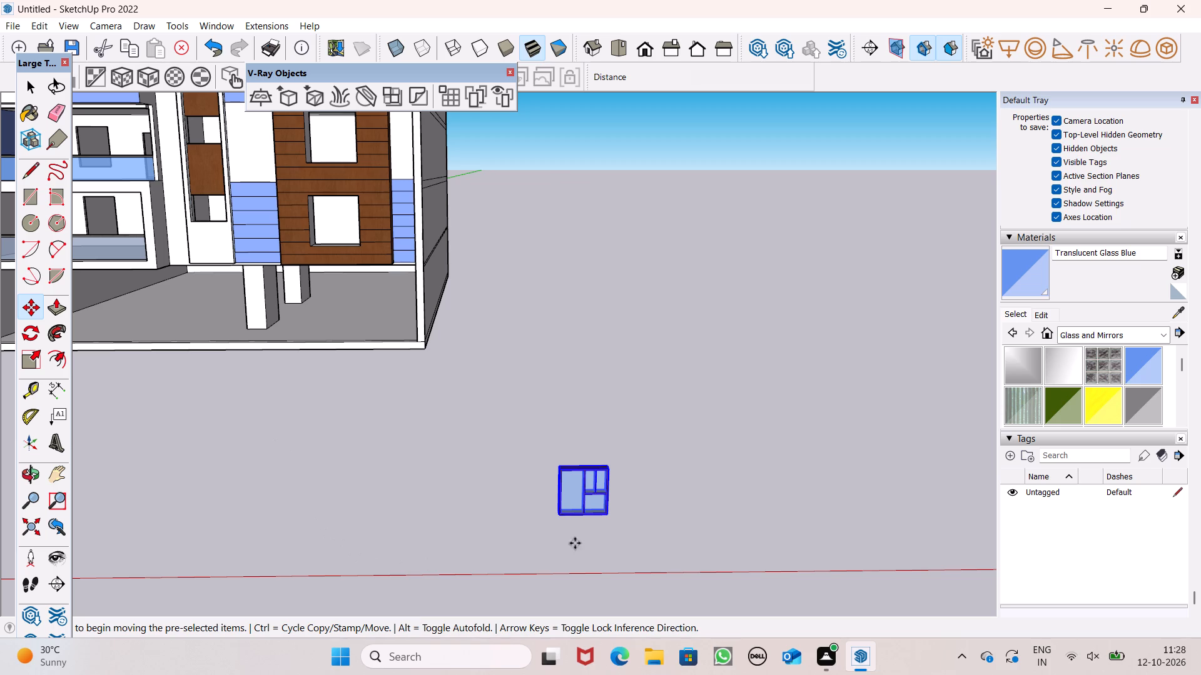
{"action": "left_click_drag", "start_coordinate": [607, 514], "coordinate": [356, 247]}
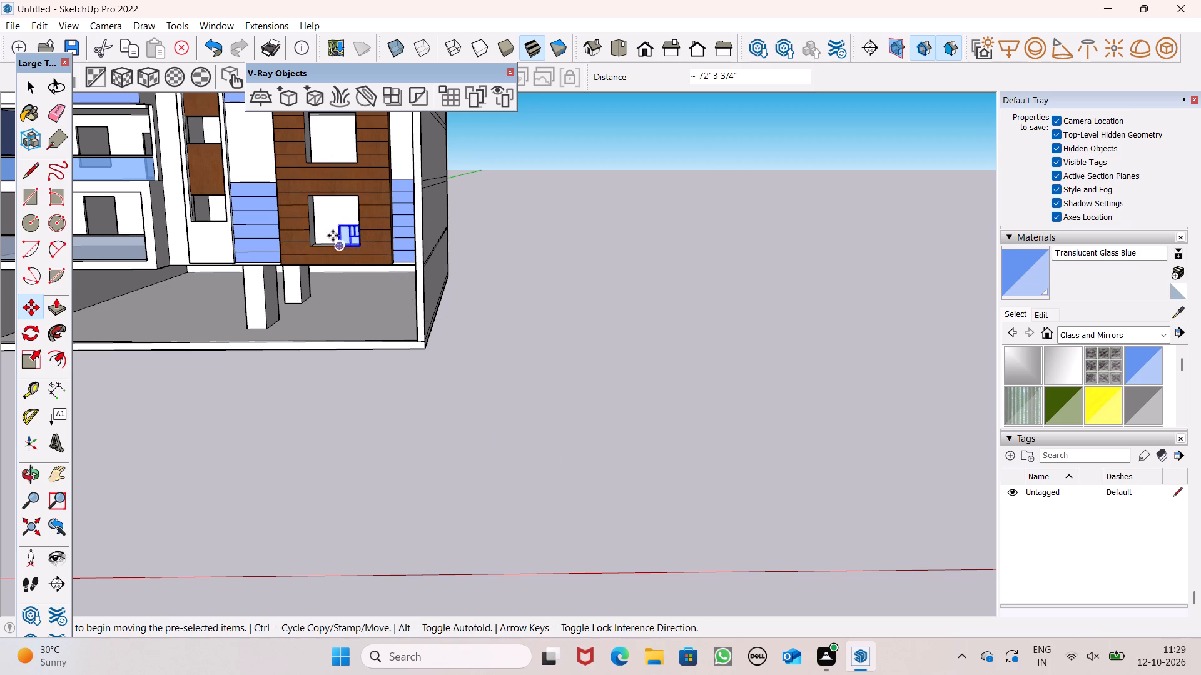
Scale the window group's depth along the green axis back to the inner edge of the opening.
{"action": "scroll", "coordinate": [271, 194], "scroll_direction": "up", "scroll_amount": 10}
{"action": "scroll", "coordinate": [491, 302], "scroll_direction": "up", "scroll_amount": 7}
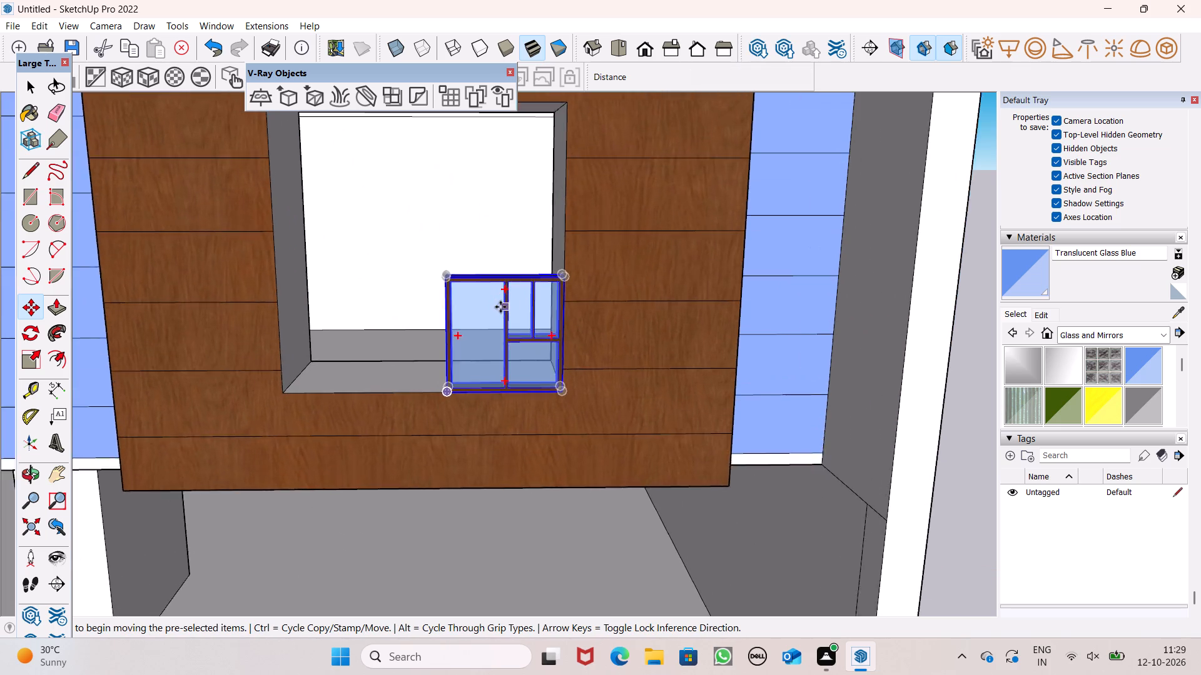
{"action": "scroll", "coordinate": [500, 307], "scroll_direction": "up", "scroll_amount": 2}
{"action": "left_click_drag", "start_coordinate": [30, 357], "coordinate": [36, 359]}
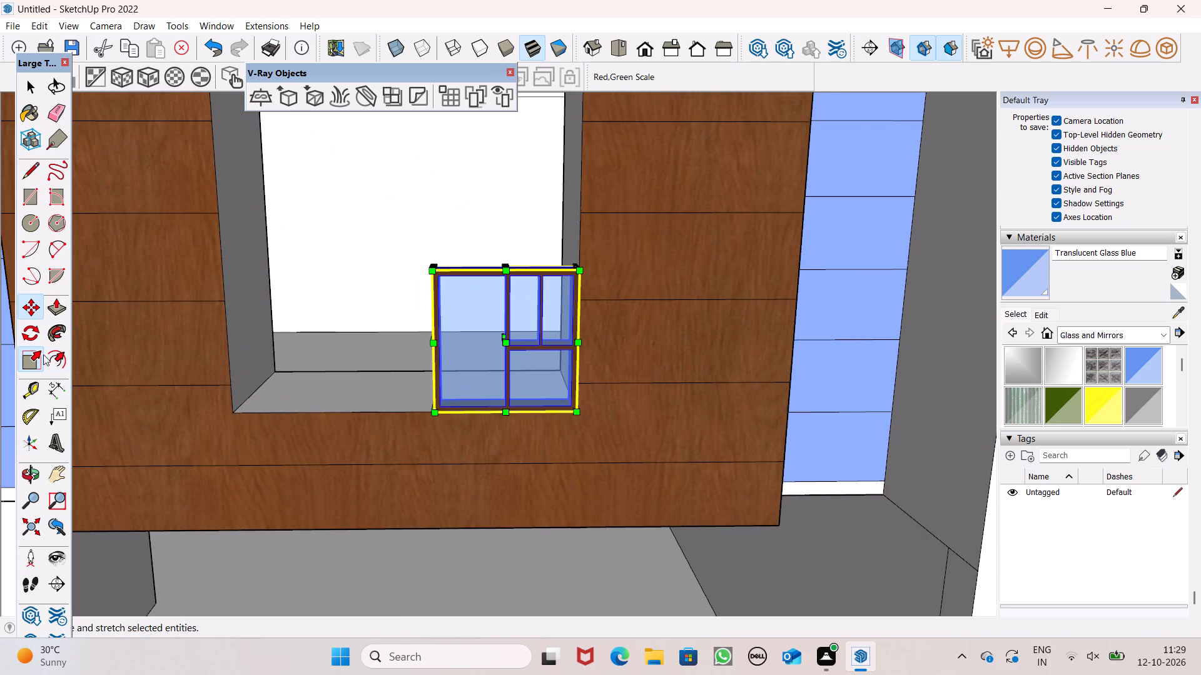
{"action": "middle_click_drag", "start_coordinate": [550, 324], "coordinate": [590, 539]}
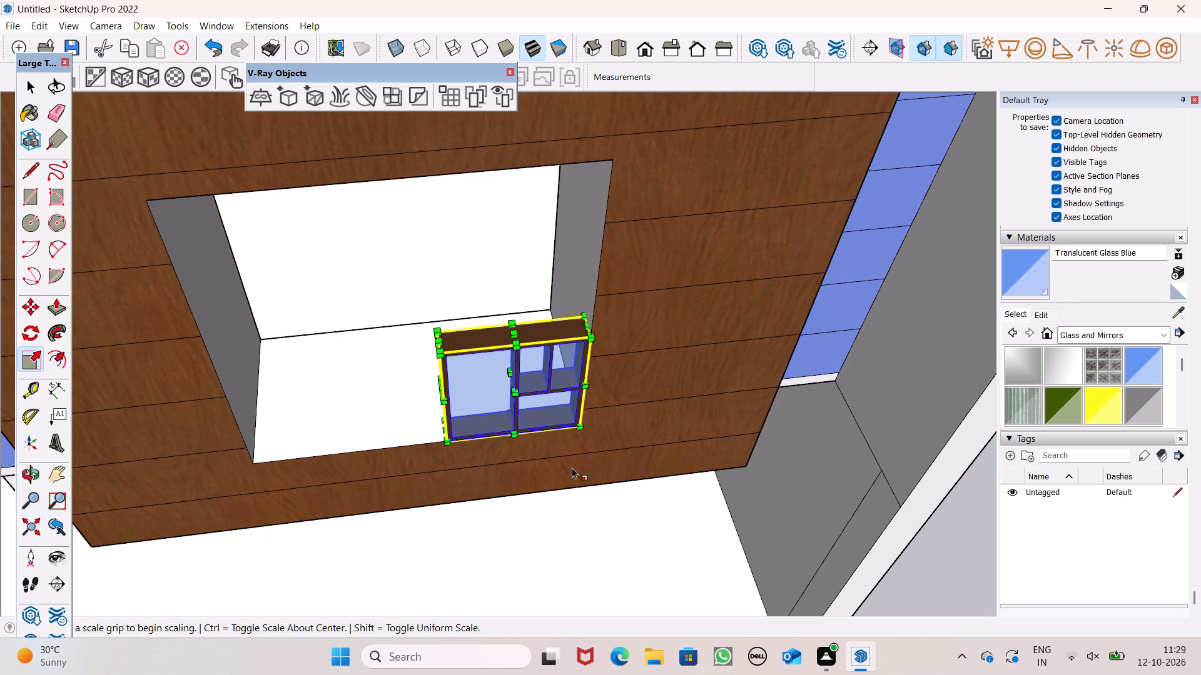
{"action": "middle_click_drag", "start_coordinate": [477, 388], "coordinate": [774, 323]}
{"action": "scroll", "coordinate": [771, 337], "scroll_direction": "up", "scroll_amount": 1}
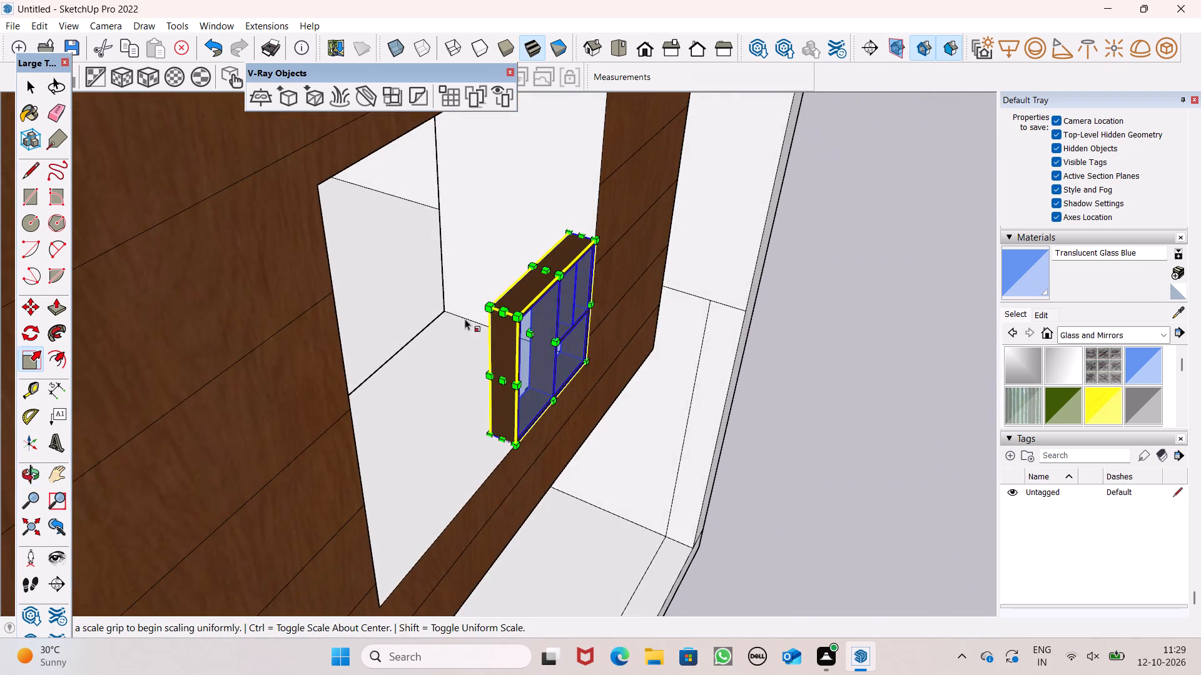
{"action": "scroll", "coordinate": [466, 341], "scroll_direction": "up", "scroll_amount": 4}
{"action": "left_click_drag", "start_coordinate": [568, 331], "coordinate": [553, 331]}
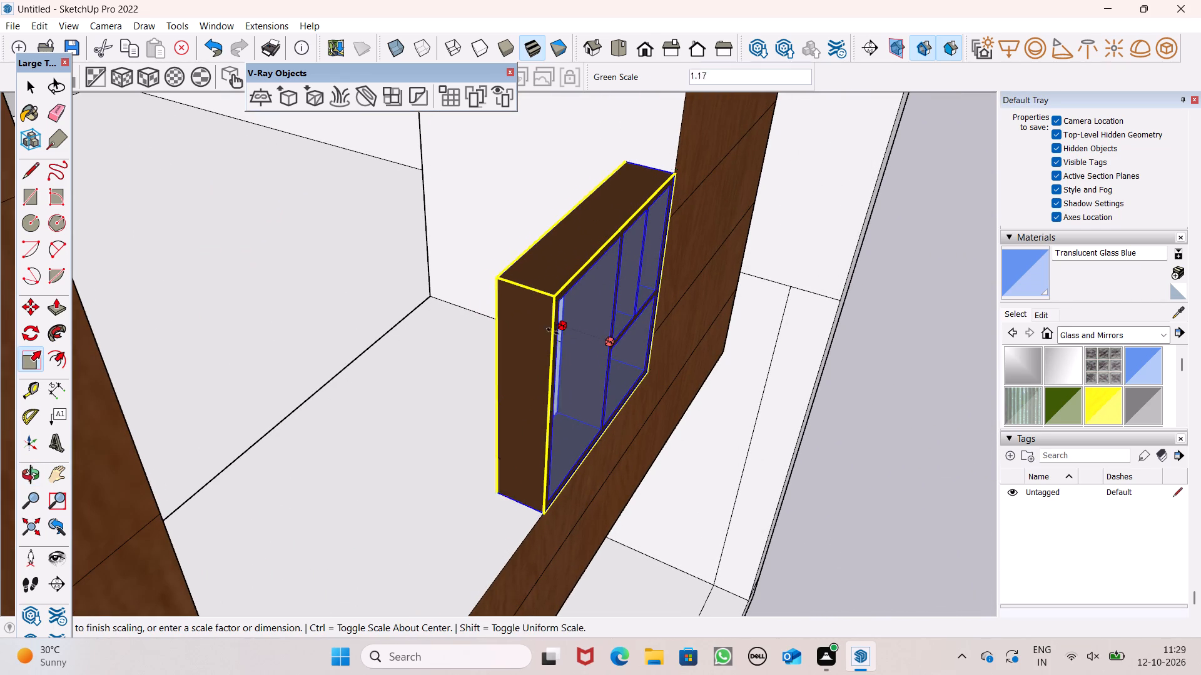
{"action": "left_click_drag", "start_coordinate": [553, 331], "coordinate": [347, 289]}
Scale the window group's width along the red axis to the opposite side of the opening.
{"action": "left_click_drag", "start_coordinate": [400, 359], "coordinate": [373, 397]}
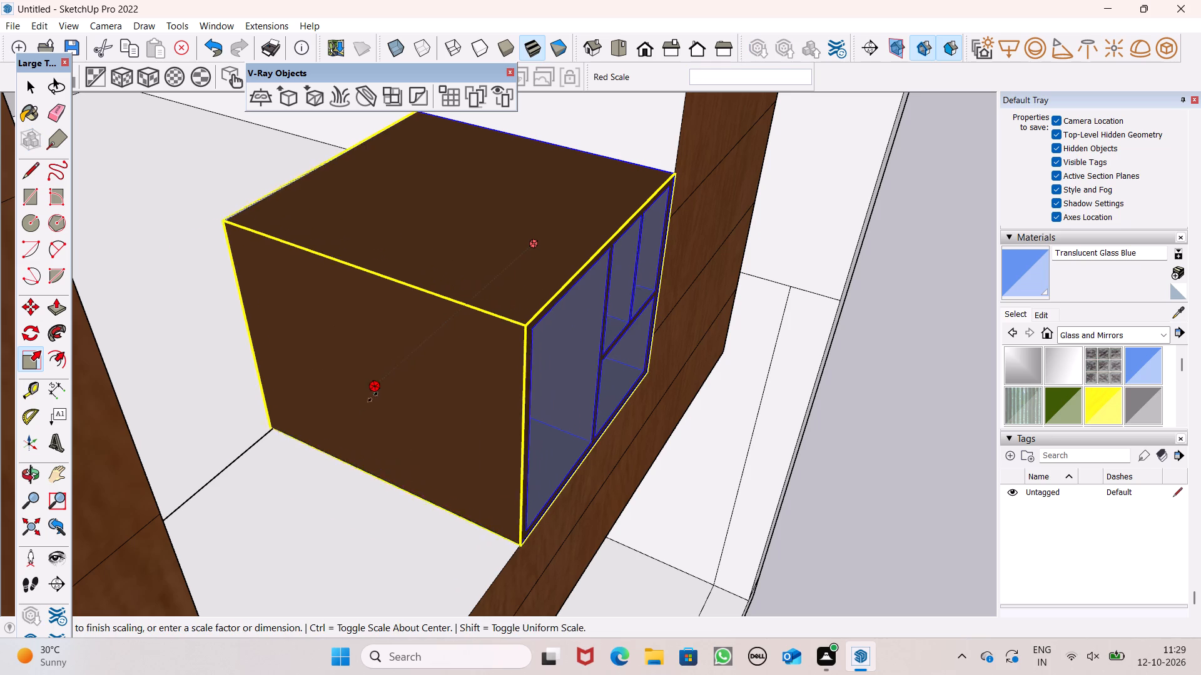
{"action": "left_click_drag", "start_coordinate": [373, 397], "coordinate": [165, 535]}
Scale the window group's height by 2.00 and again by about 1.15 up to the opening's top edge, and deselect it.
{"action": "scroll", "coordinate": [279, 307], "scroll_direction": "down", "scroll_amount": 2}
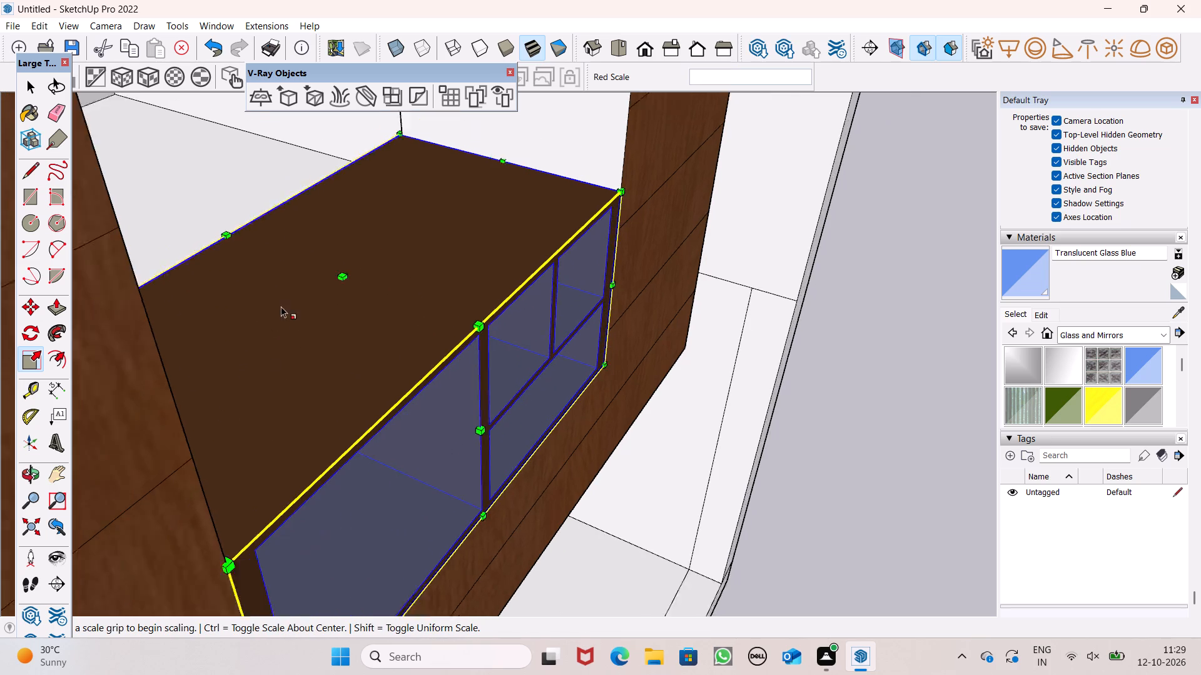
{"action": "scroll", "coordinate": [281, 306], "scroll_direction": "down", "scroll_amount": 4}
{"action": "scroll", "coordinate": [387, 372], "scroll_direction": "down", "scroll_amount": 3}
{"action": "middle_click_drag", "start_coordinate": [458, 407], "coordinate": [315, 400]}
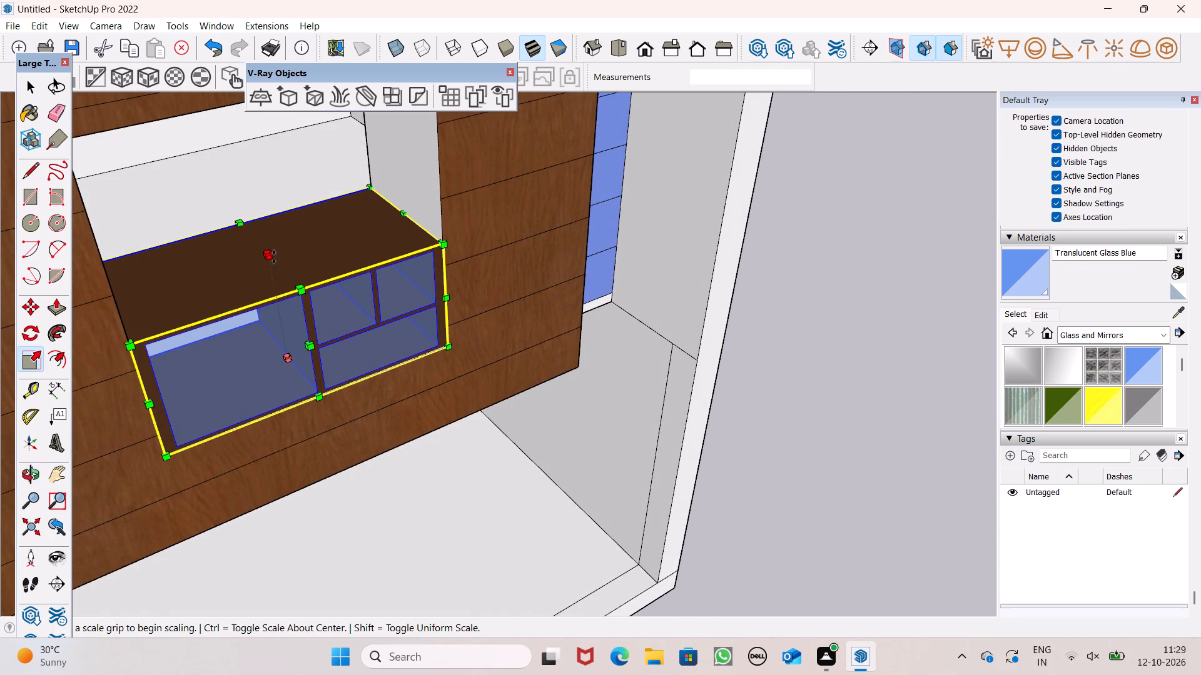
{"action": "left_click_drag", "start_coordinate": [273, 257], "coordinate": [228, 125]}
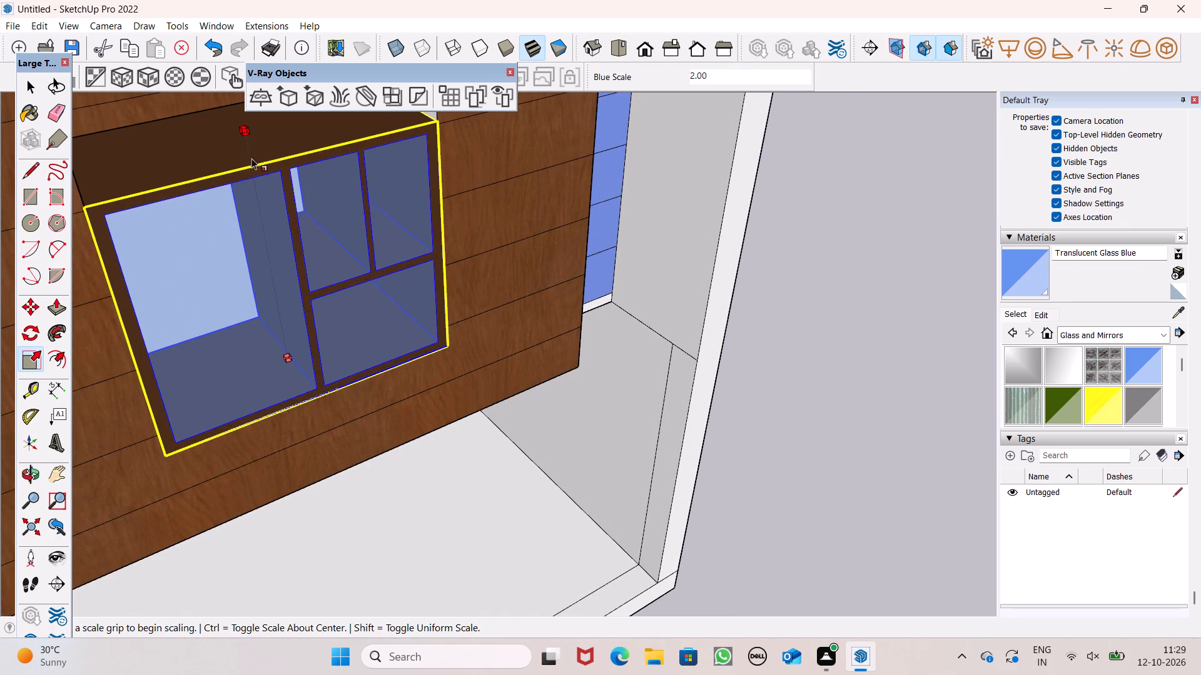
{"action": "scroll", "coordinate": [229, 242], "scroll_direction": "down", "scroll_amount": 7}
{"action": "middle_click_drag", "start_coordinate": [259, 165], "coordinate": [232, 65]}
{"action": "scroll", "coordinate": [213, 73], "scroll_direction": "up", "scroll_amount": 4}
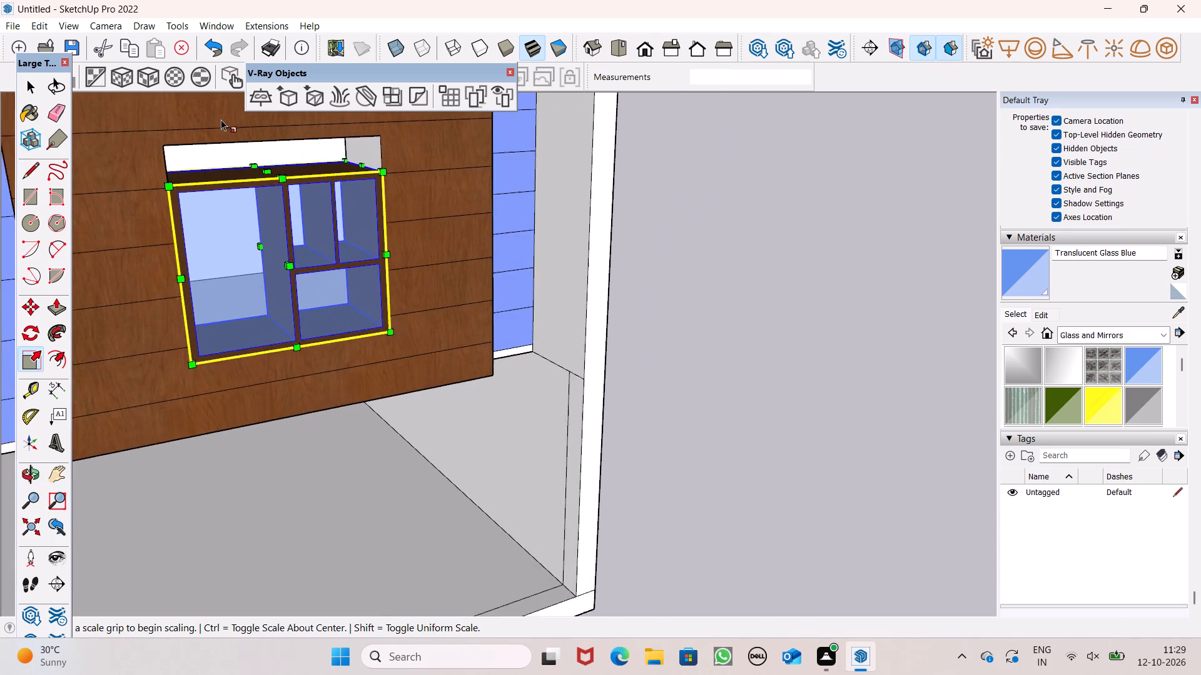
{"action": "scroll", "coordinate": [221, 119], "scroll_direction": "up", "scroll_amount": 4}
{"action": "left_click_drag", "start_coordinate": [298, 201], "coordinate": [295, 147]}
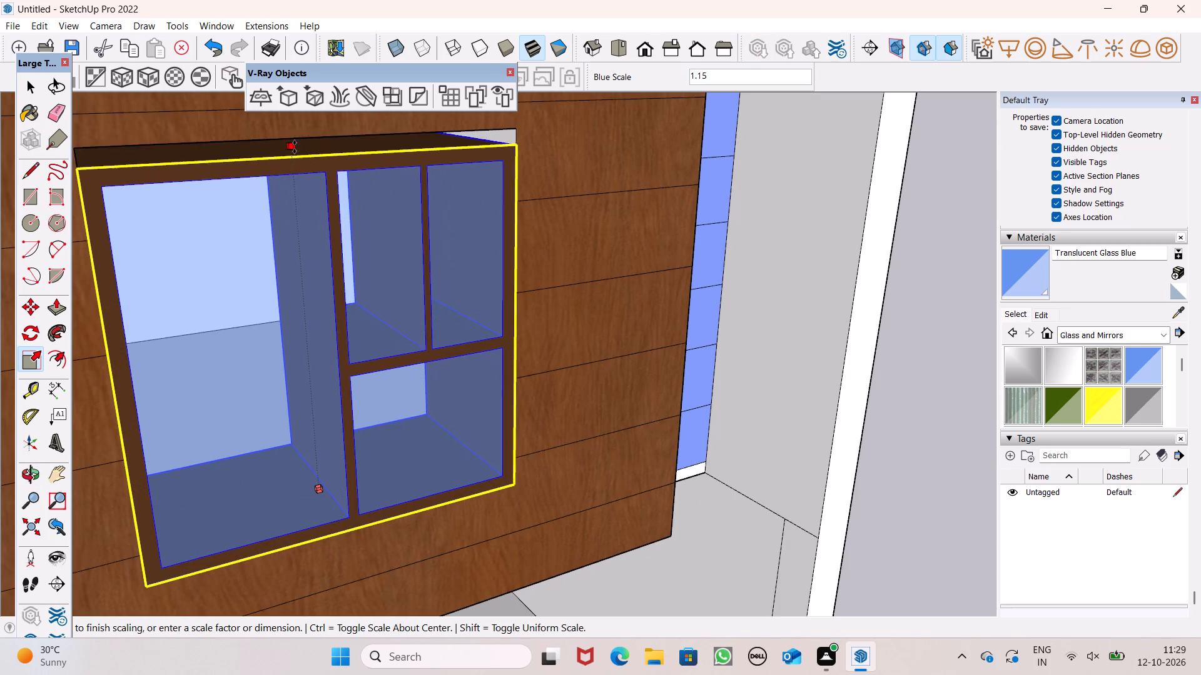
{"action": "left_click_drag", "start_coordinate": [295, 147], "coordinate": [295, 141]}
{"action": "scroll", "coordinate": [258, 194], "scroll_direction": "down", "scroll_amount": 12}
{"action": "key", "text": "space"}
{"action": "left_click_drag", "start_coordinate": [717, 333], "coordinate": [712, 331]}
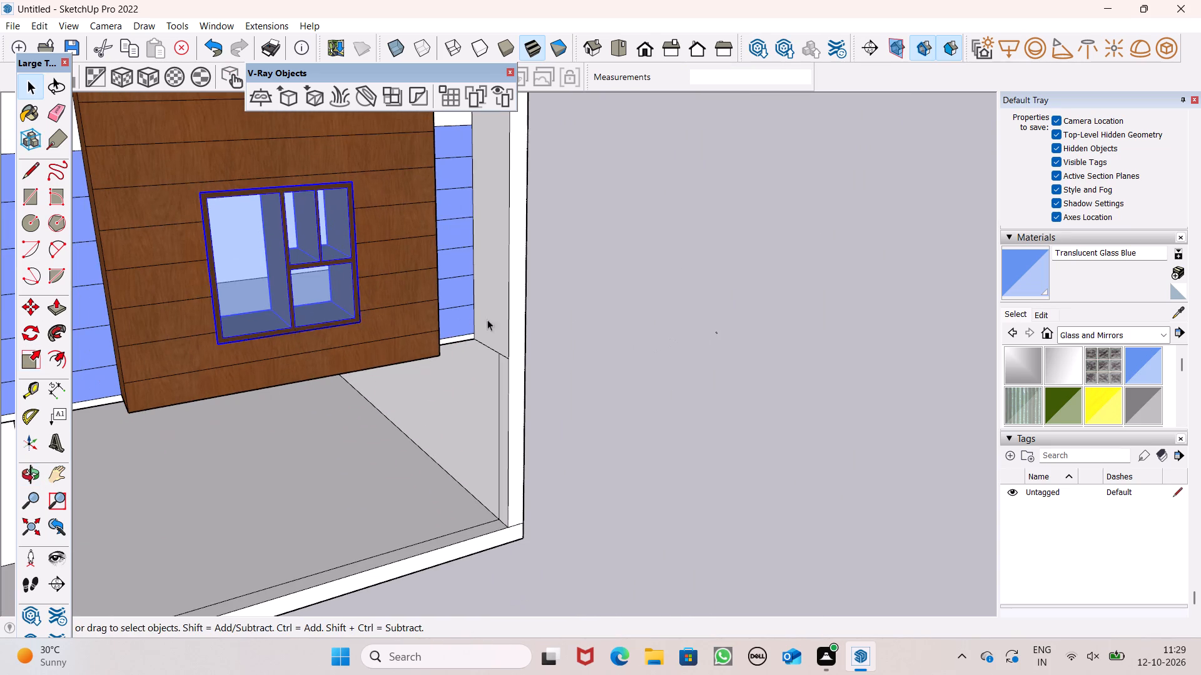
Examine the fitted window and its edges against the brown facade up close.
{"action": "middle_click_drag", "start_coordinate": [432, 306], "coordinate": [302, 306]}
{"action": "scroll", "coordinate": [296, 277], "scroll_direction": "down", "scroll_amount": 6}
{"action": "scroll", "coordinate": [285, 183], "scroll_direction": "up", "scroll_amount": 7}
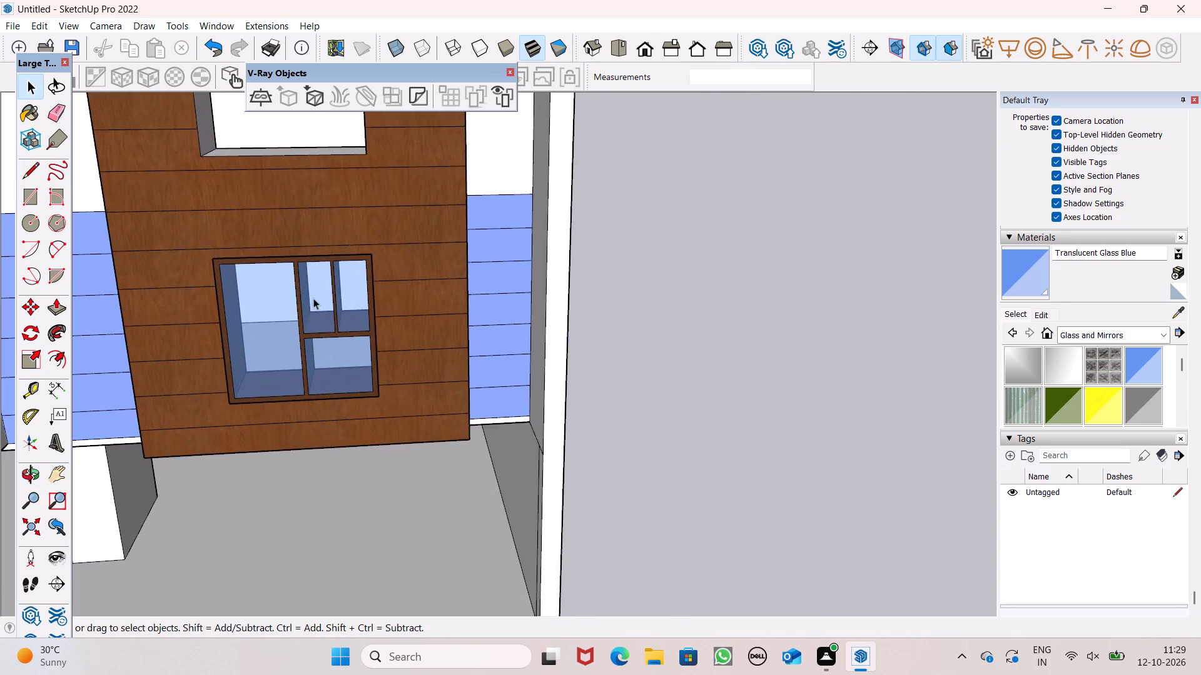
{"action": "scroll", "coordinate": [325, 319], "scroll_direction": "up", "scroll_amount": 7}
{"action": "middle_click_drag", "start_coordinate": [390, 454], "coordinate": [401, 552]}
{"action": "scroll", "coordinate": [367, 514], "scroll_direction": "up", "scroll_amount": 2}
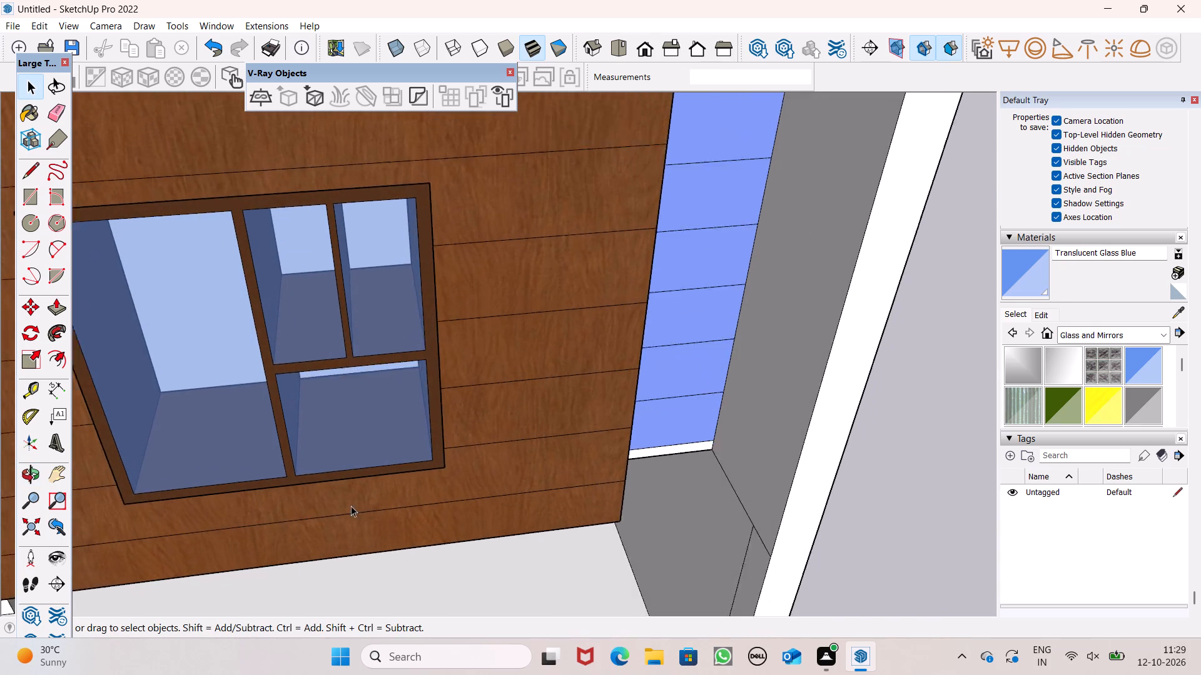
Scale the window group's depth slightly along the green axis from its front face, and deselect it.
{"action": "scroll", "coordinate": [351, 506], "scroll_direction": "up", "scroll_amount": 2}
{"action": "left_click", "coordinate": [350, 464]}
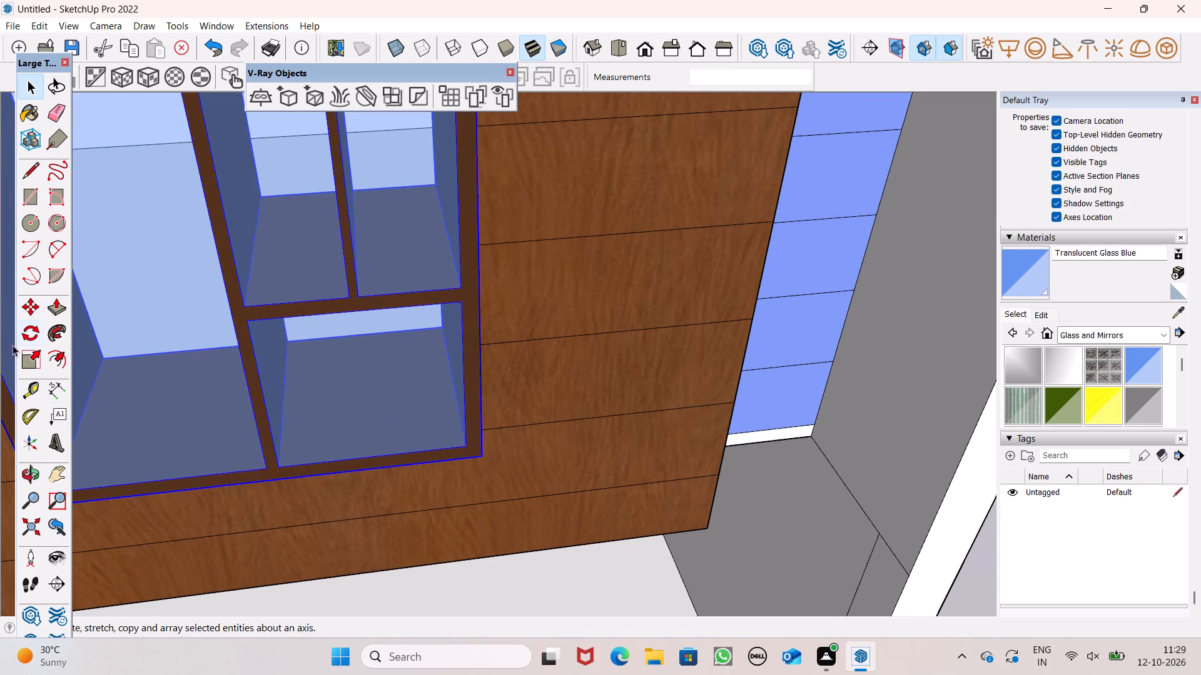
{"action": "left_click", "coordinate": [37, 364]}
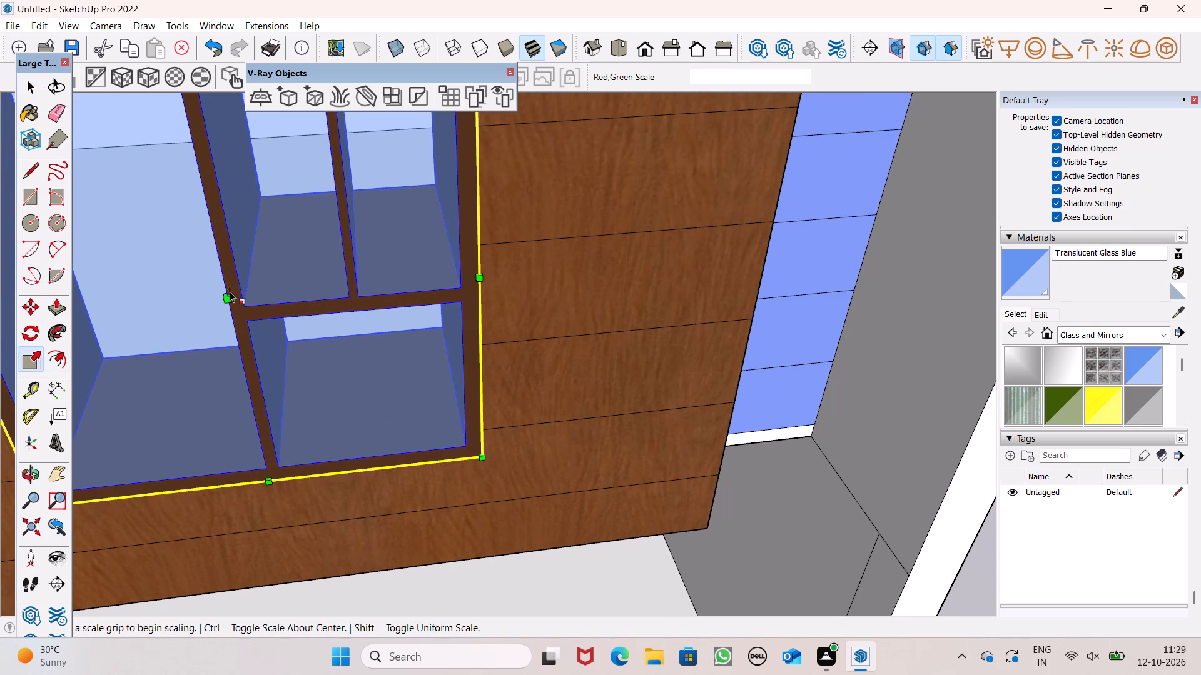
{"action": "left_click_drag", "start_coordinate": [230, 296], "coordinate": [236, 286]}
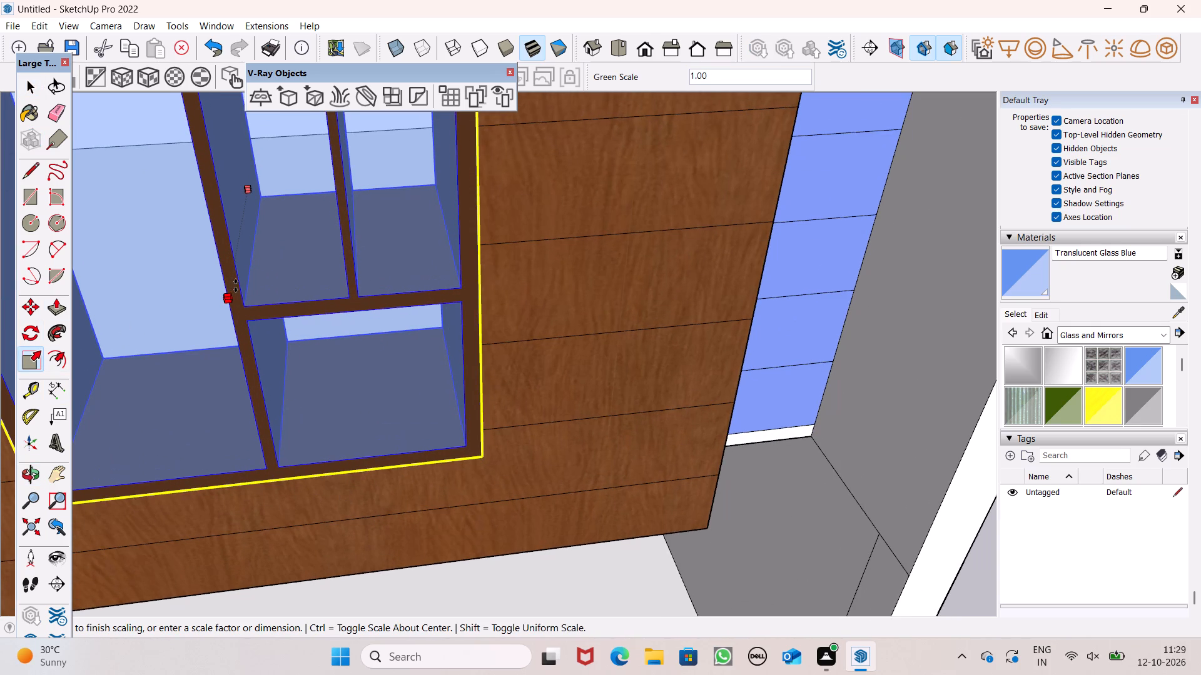
{"action": "left_click_drag", "start_coordinate": [236, 286], "coordinate": [236, 284]}
{"action": "scroll", "coordinate": [466, 385], "scroll_direction": "down", "scroll_amount": 9}
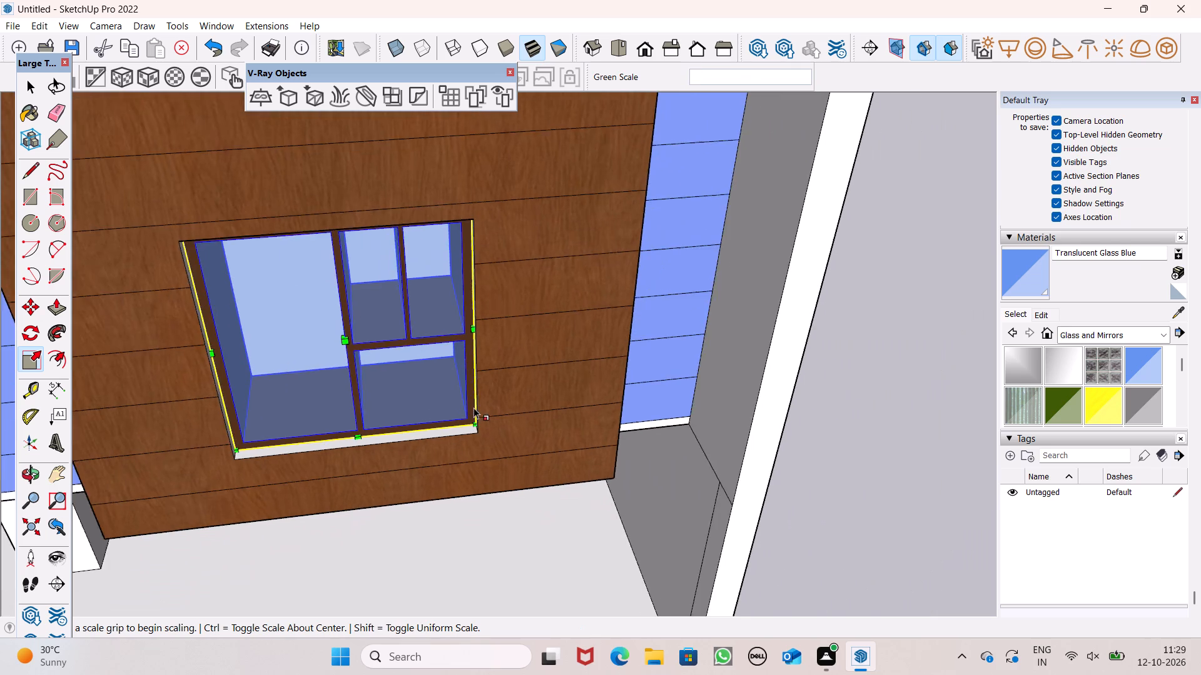
{"action": "scroll", "coordinate": [474, 407], "scroll_direction": "down", "scroll_amount": 3}
{"action": "key", "text": "space"}
{"action": "left_click", "coordinate": [766, 485]}
{"action": "scroll", "coordinate": [438, 422], "scroll_direction": "up", "scroll_amount": 4}
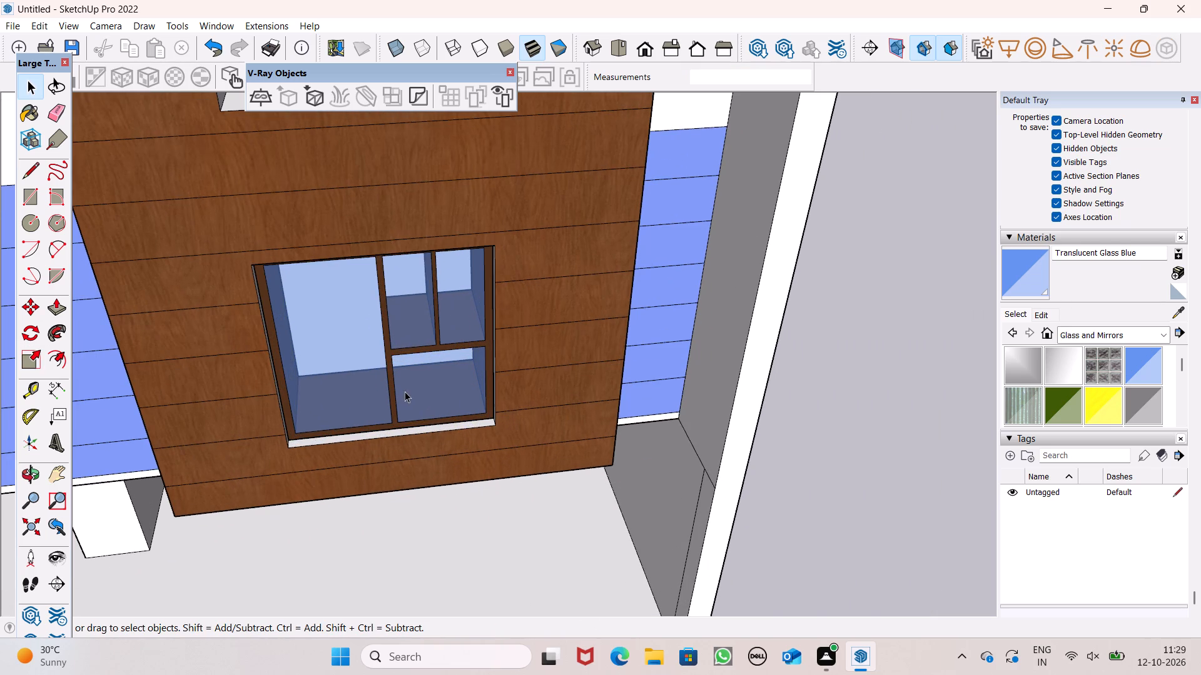
{"action": "scroll", "coordinate": [393, 387], "scroll_direction": "down", "scroll_amount": 1}
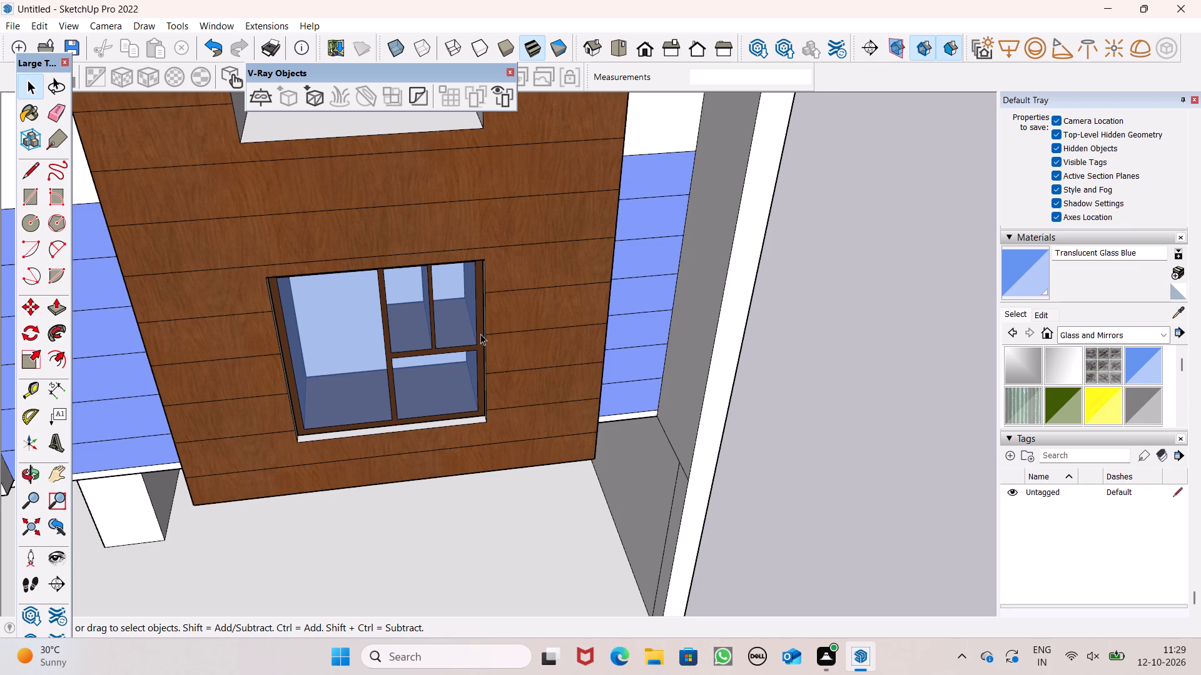
Move the window group about 8" so its lower front corner meets the opening's outer corner.
{"action": "middle_click_drag", "start_coordinate": [558, 466], "coordinate": [490, 481]}
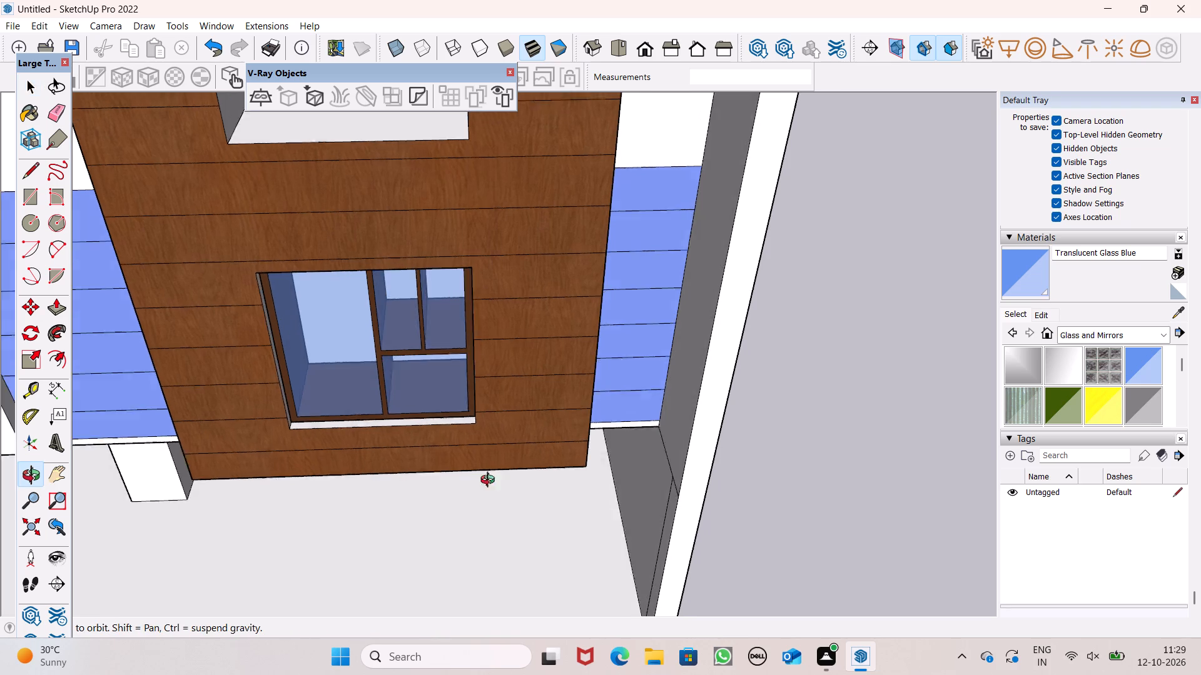
{"action": "middle_click_drag", "start_coordinate": [490, 481], "coordinate": [475, 481]}
{"action": "scroll", "coordinate": [405, 426], "scroll_direction": "up", "scroll_amount": 4}
{"action": "left_click", "coordinate": [398, 389]}
{"action": "key", "text": "m"}
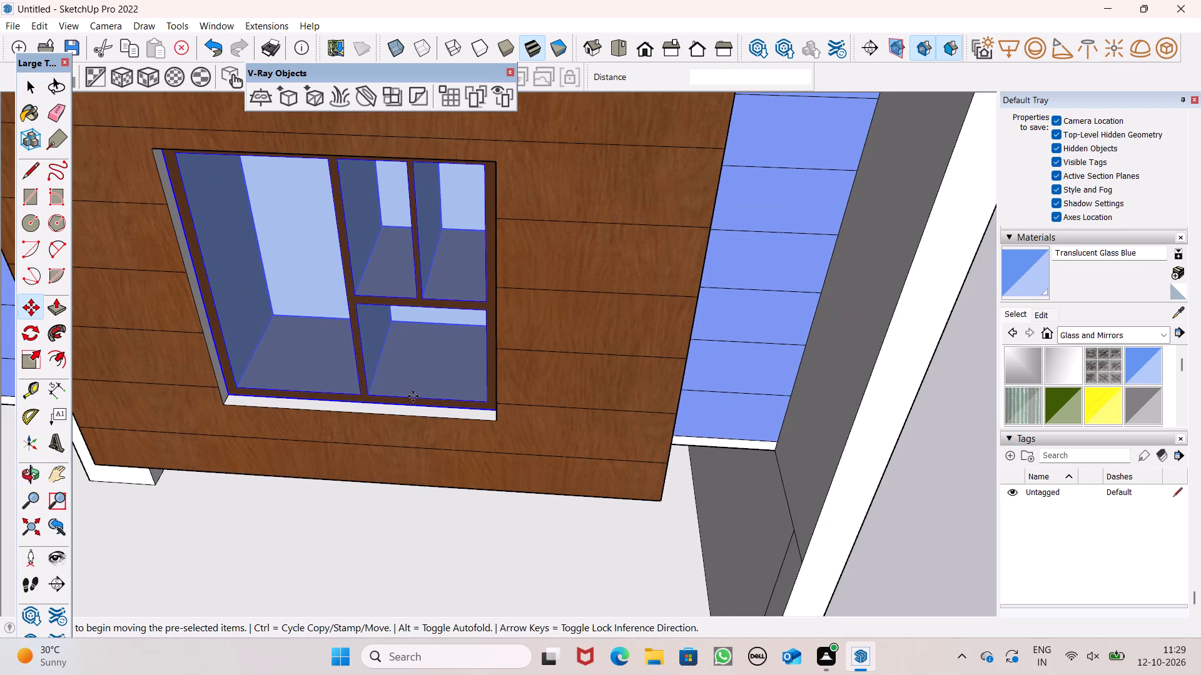
{"action": "key", "text": "Return"}
{"action": "left_click_drag", "start_coordinate": [492, 407], "coordinate": [497, 418]}
{"action": "middle_click_drag", "start_coordinate": [472, 441], "coordinate": [495, 384]}
{"action": "scroll", "coordinate": [485, 400], "scroll_direction": "up", "scroll_amount": 1}
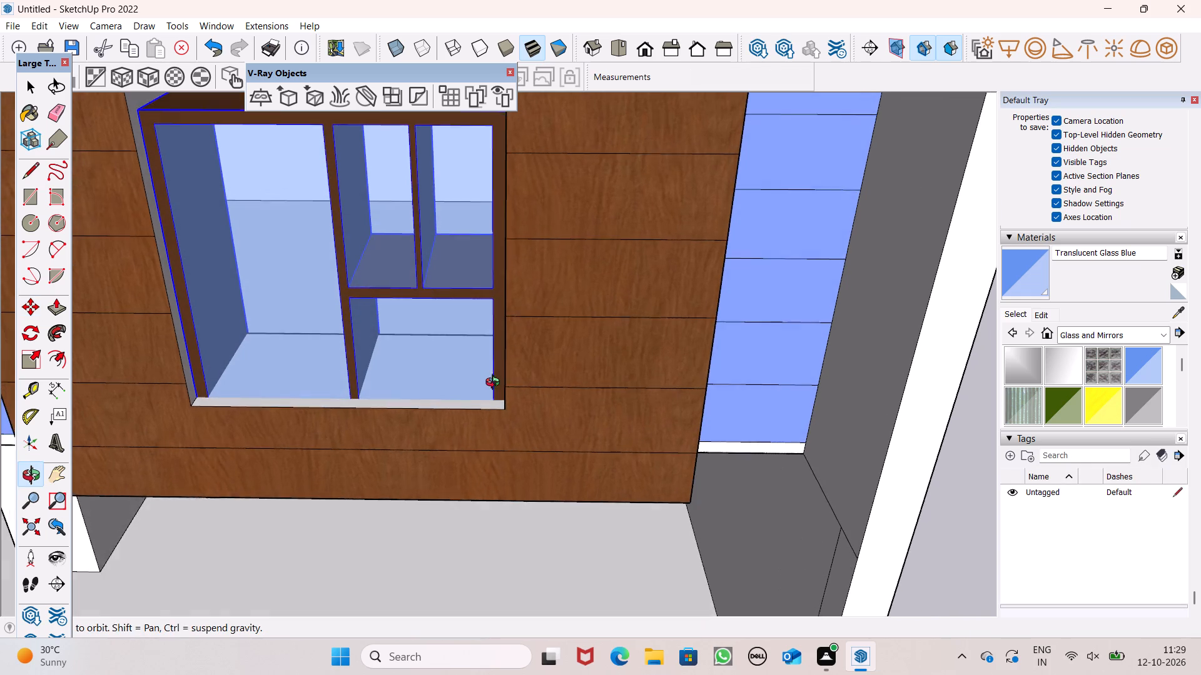
{"action": "middle_click_drag", "start_coordinate": [495, 384], "coordinate": [496, 384]}
{"action": "scroll", "coordinate": [505, 407], "scroll_direction": "up", "scroll_amount": 3}
{"action": "left_click_drag", "start_coordinate": [506, 427], "coordinate": [503, 401]}
{"action": "left_click", "coordinate": [506, 411]}
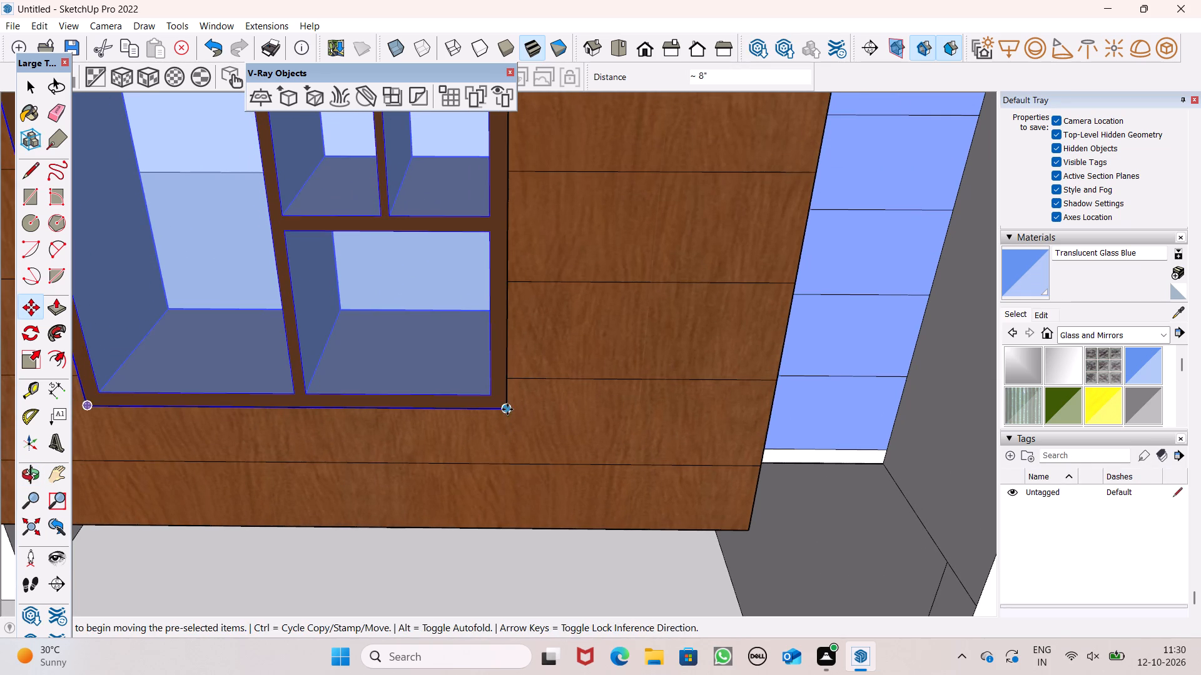
{"action": "key", "text": "space"}
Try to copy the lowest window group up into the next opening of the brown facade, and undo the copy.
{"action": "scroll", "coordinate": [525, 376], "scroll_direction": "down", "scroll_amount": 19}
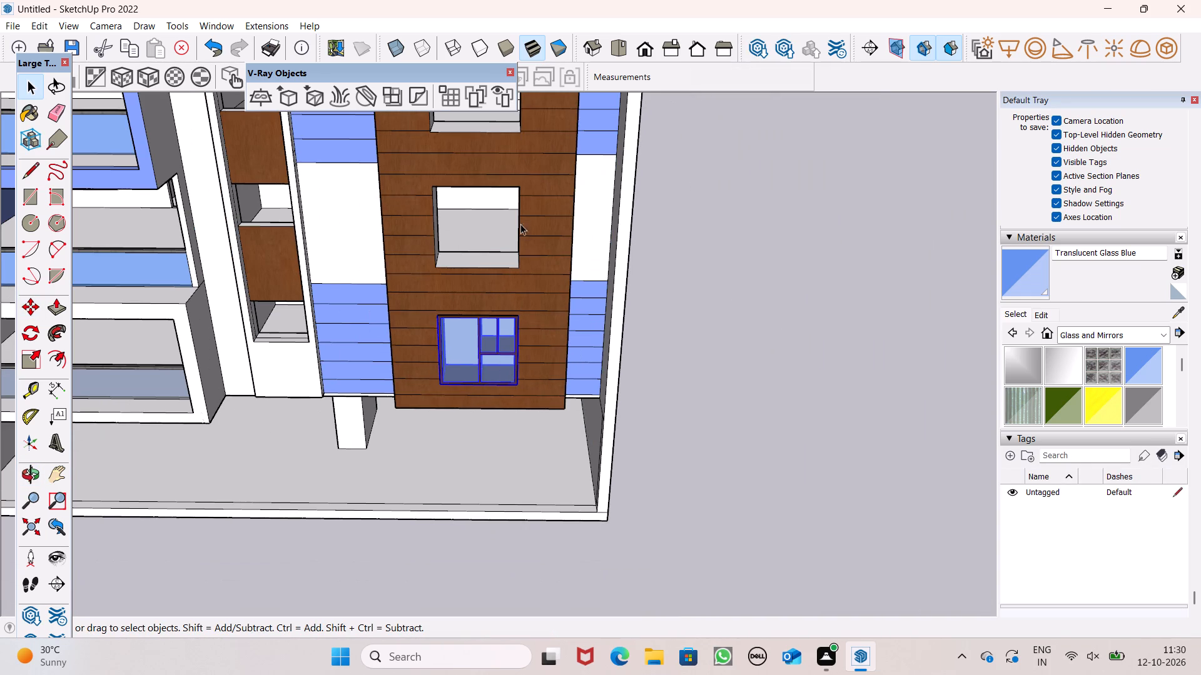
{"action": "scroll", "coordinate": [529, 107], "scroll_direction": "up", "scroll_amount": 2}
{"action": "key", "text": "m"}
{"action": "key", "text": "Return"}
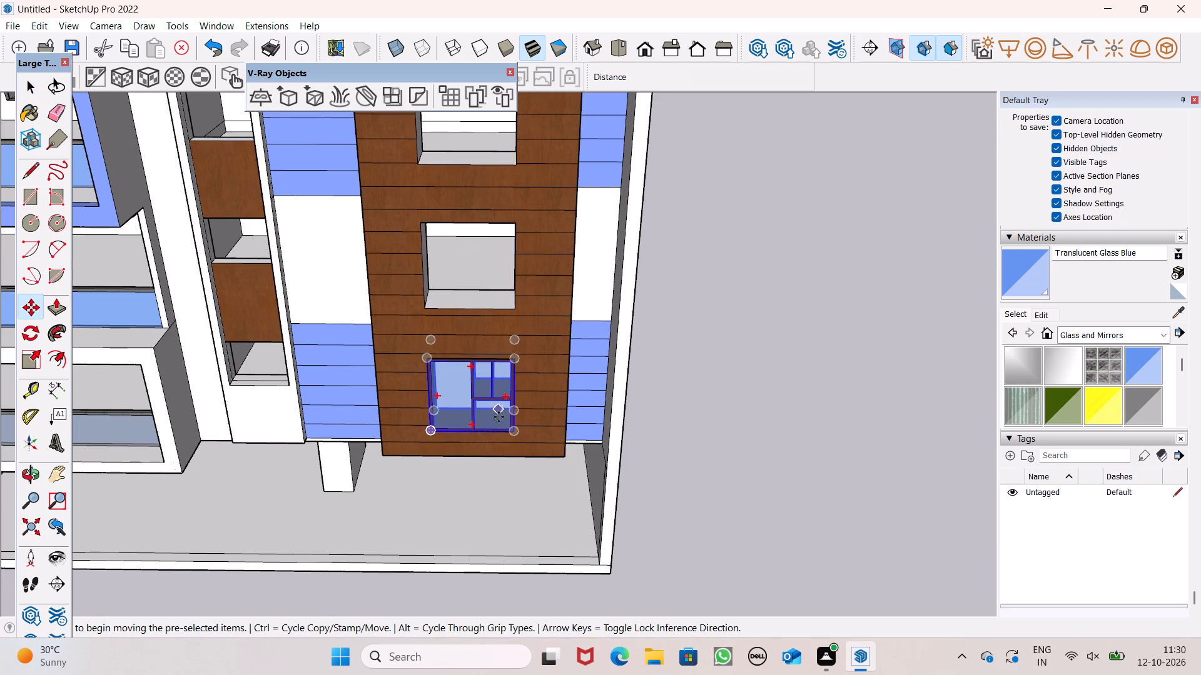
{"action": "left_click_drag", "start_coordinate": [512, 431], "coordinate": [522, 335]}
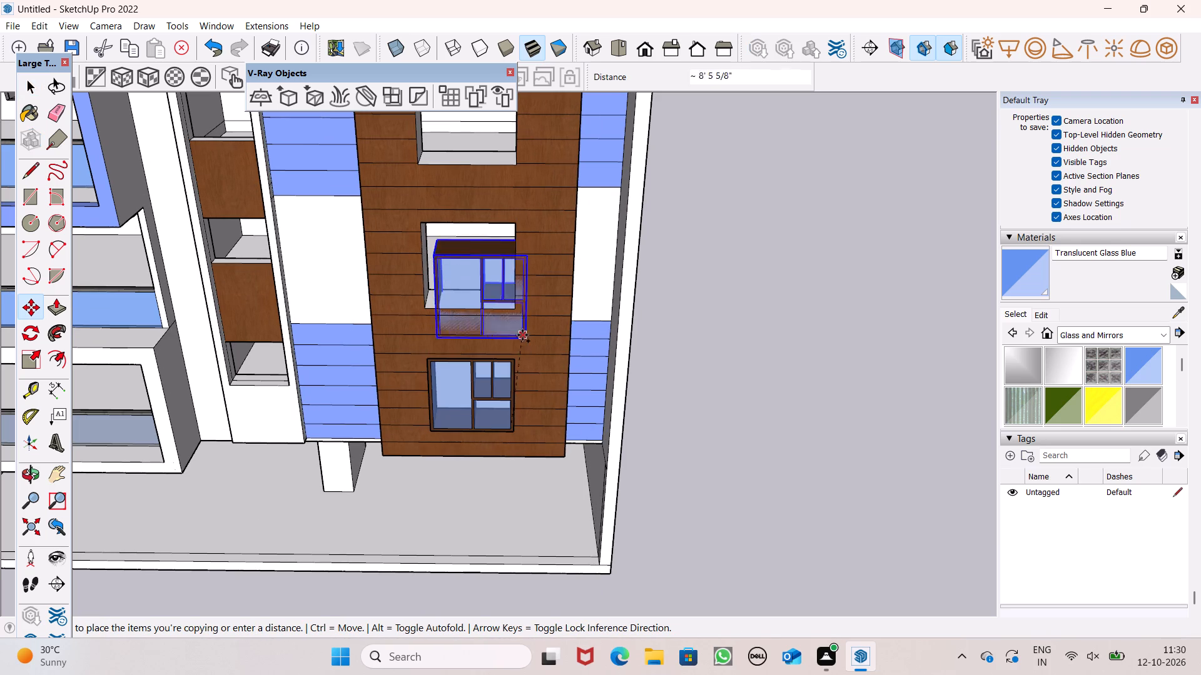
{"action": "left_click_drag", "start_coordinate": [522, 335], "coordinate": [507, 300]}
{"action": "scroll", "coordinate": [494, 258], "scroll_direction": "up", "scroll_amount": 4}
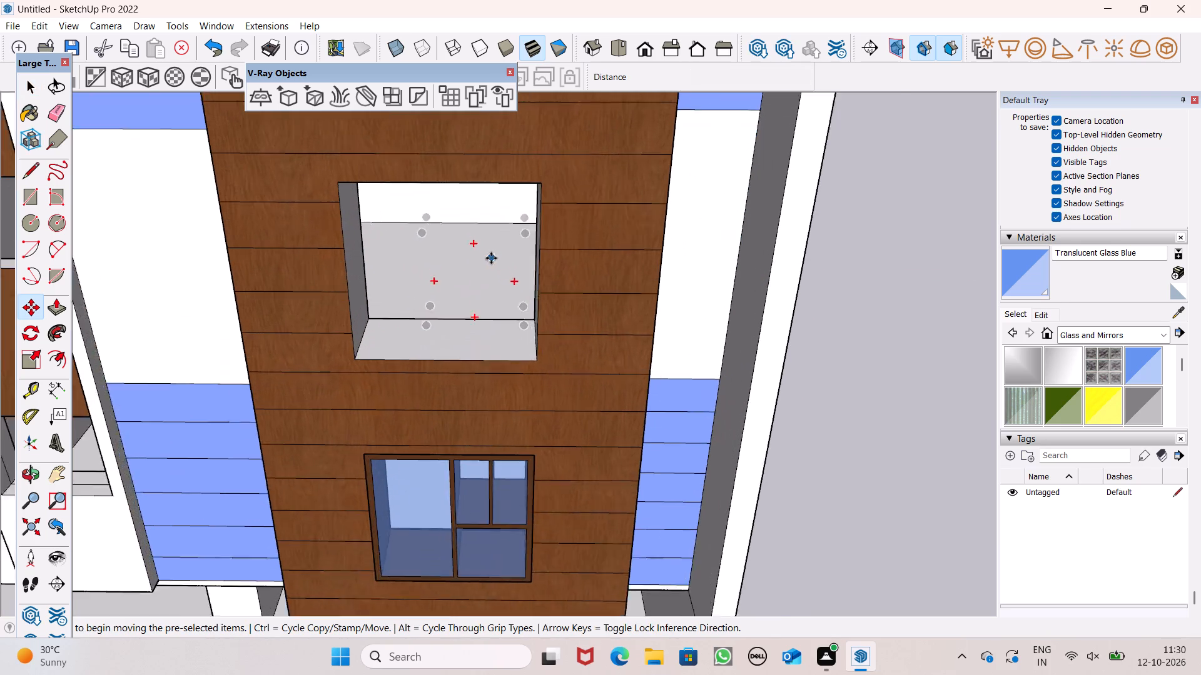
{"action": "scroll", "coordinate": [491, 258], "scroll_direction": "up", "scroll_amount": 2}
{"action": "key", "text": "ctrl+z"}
Copy the lowest window group about 10' 3 1/2" up to the second opening of the brown facade.
{"action": "scroll", "coordinate": [545, 348], "scroll_direction": "down", "scroll_amount": 10}
{"action": "key", "text": "space"}
{"action": "left_click", "coordinate": [537, 461]}
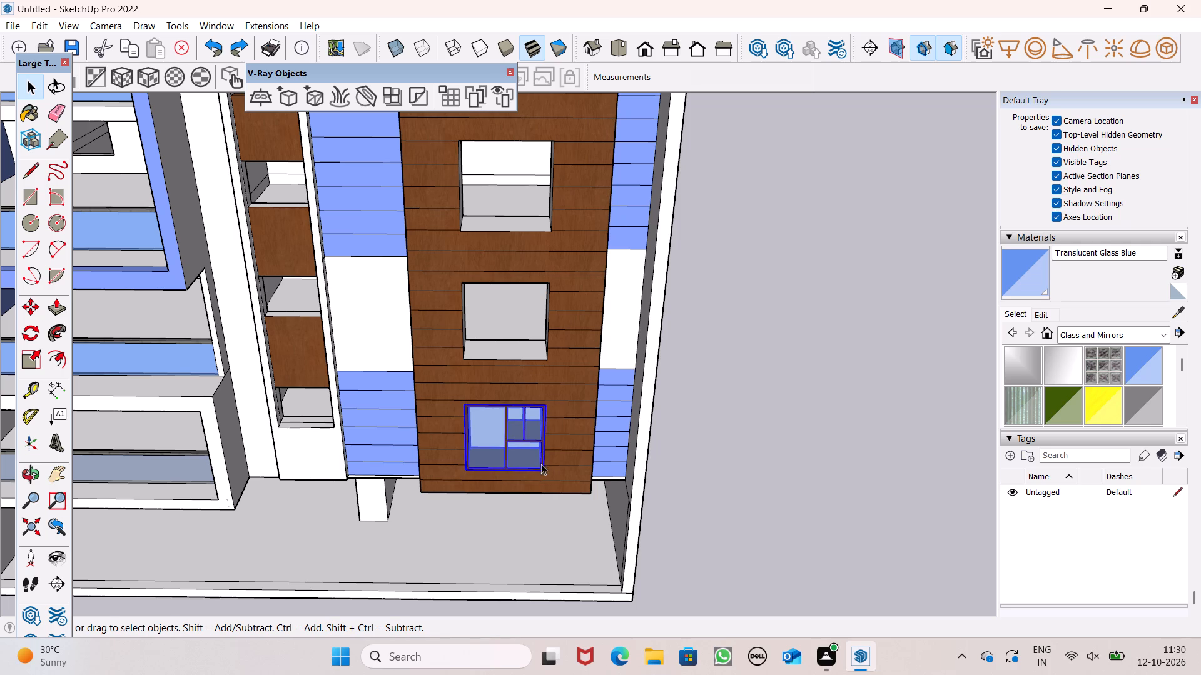
{"action": "key", "text": "m"}
{"action": "key", "text": "Return"}
{"action": "left_click_drag", "start_coordinate": [544, 467], "coordinate": [544, 466]}
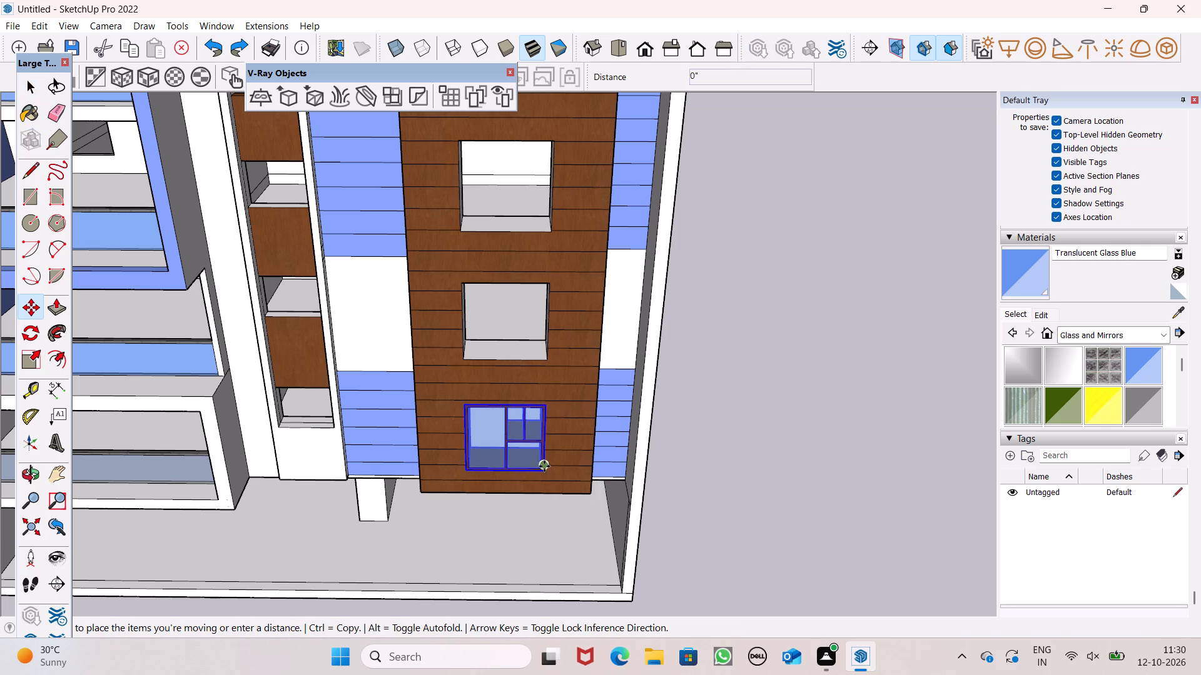
{"action": "left_click_drag", "start_coordinate": [544, 466], "coordinate": [546, 359]}
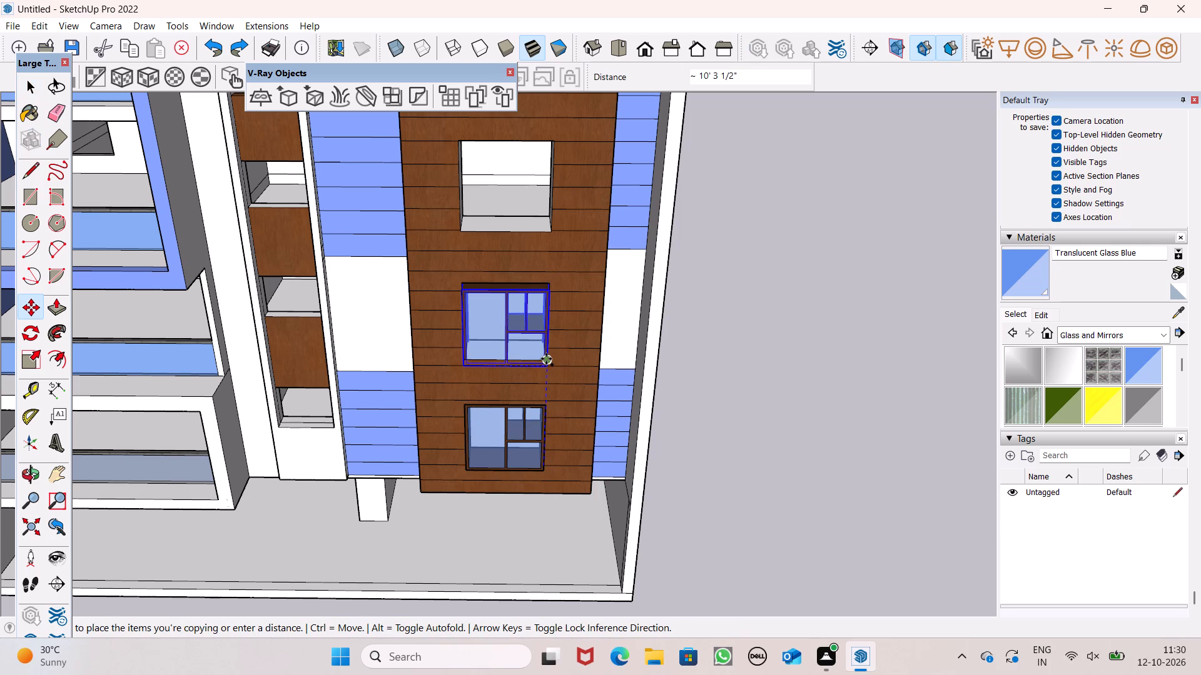
{"action": "left_click_drag", "start_coordinate": [546, 359], "coordinate": [545, 359]}
Move the copied window about 6 11/16" so its lower corner meets the second opening's outer corner.
{"action": "scroll", "coordinate": [527, 308], "scroll_direction": "up", "scroll_amount": 7}
{"action": "middle_click_drag", "start_coordinate": [557, 332], "coordinate": [549, 338]}
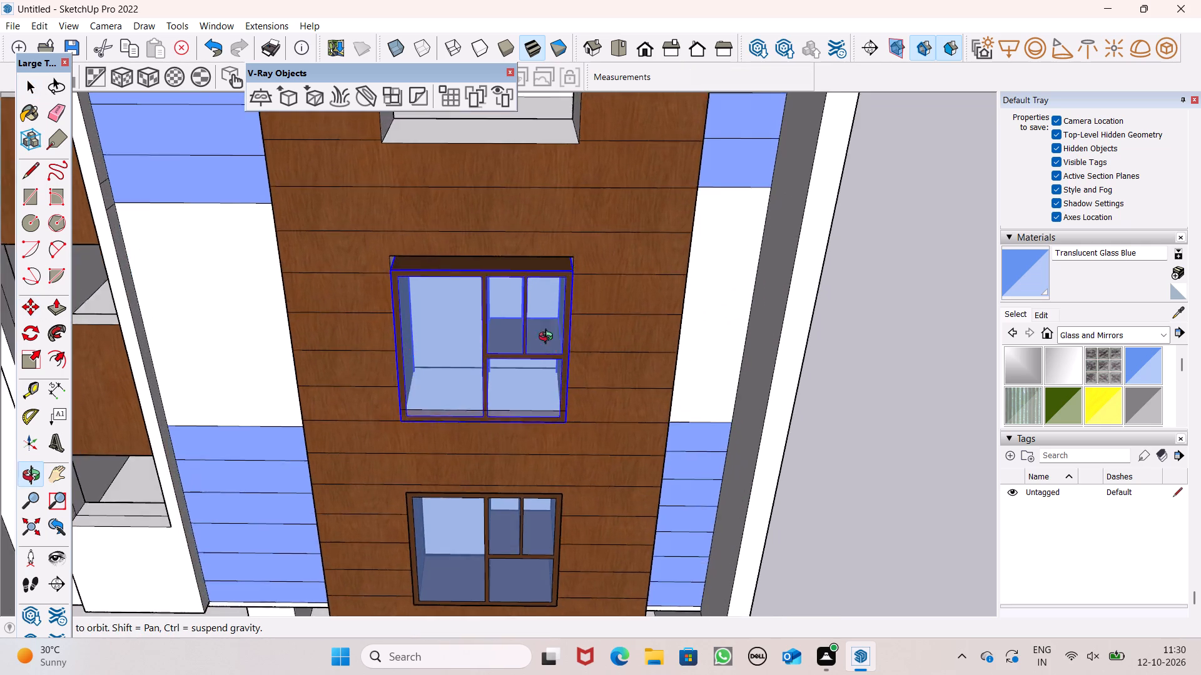
{"action": "middle_click_drag", "start_coordinate": [549, 338], "coordinate": [497, 261]}
{"action": "scroll", "coordinate": [494, 254], "scroll_direction": "up", "scroll_amount": 1}
{"action": "scroll", "coordinate": [508, 365], "scroll_direction": "up", "scroll_amount": 4}
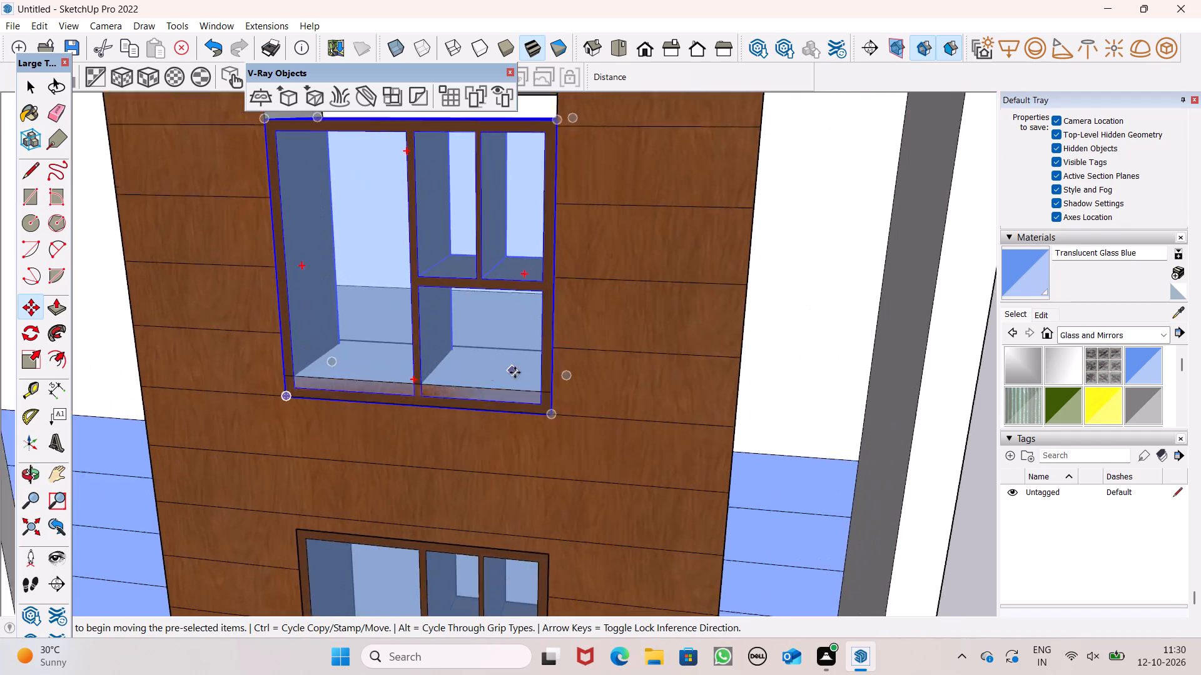
{"action": "scroll", "coordinate": [515, 372], "scroll_direction": "up", "scroll_amount": 2}
{"action": "left_click_drag", "start_coordinate": [564, 426], "coordinate": [562, 388]}
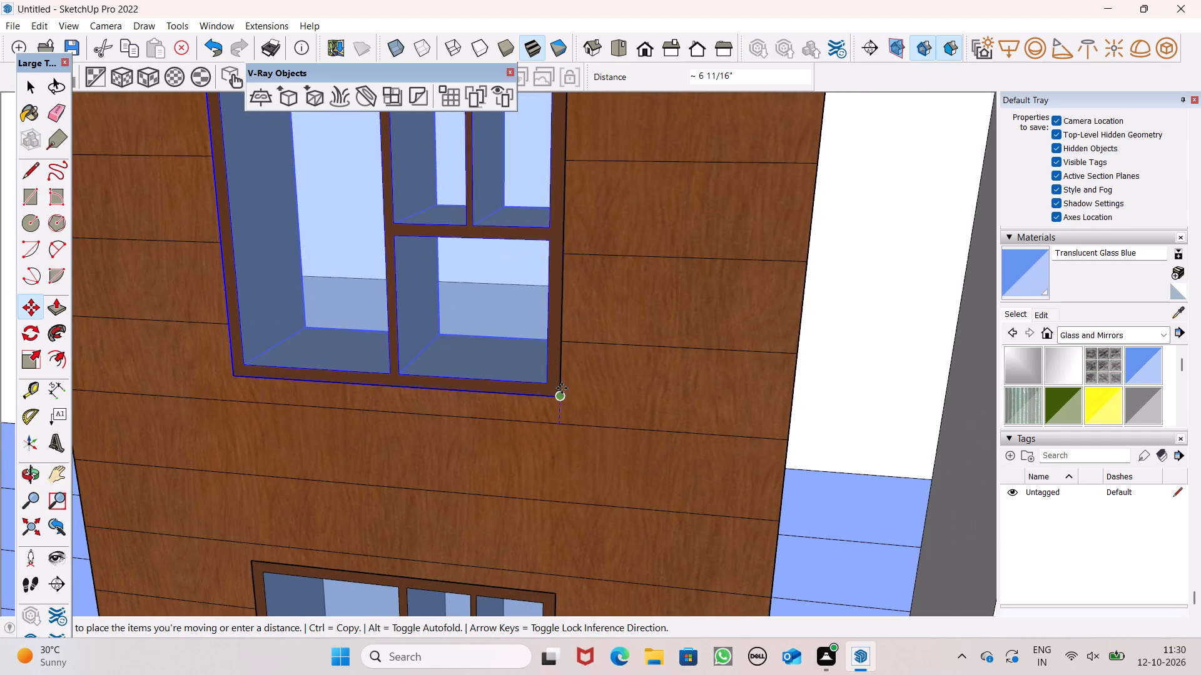
{"action": "left_click_drag", "start_coordinate": [562, 388], "coordinate": [561, 388]}
Copy the second window up into the third opening, matching its lower corner to the opening's outer corner.
{"action": "scroll", "coordinate": [562, 387], "scroll_direction": "down", "scroll_amount": 6}
{"action": "scroll", "coordinate": [555, 440], "scroll_direction": "down", "scroll_amount": 6}
{"action": "scroll", "coordinate": [496, 205], "scroll_direction": "up", "scroll_amount": 2}
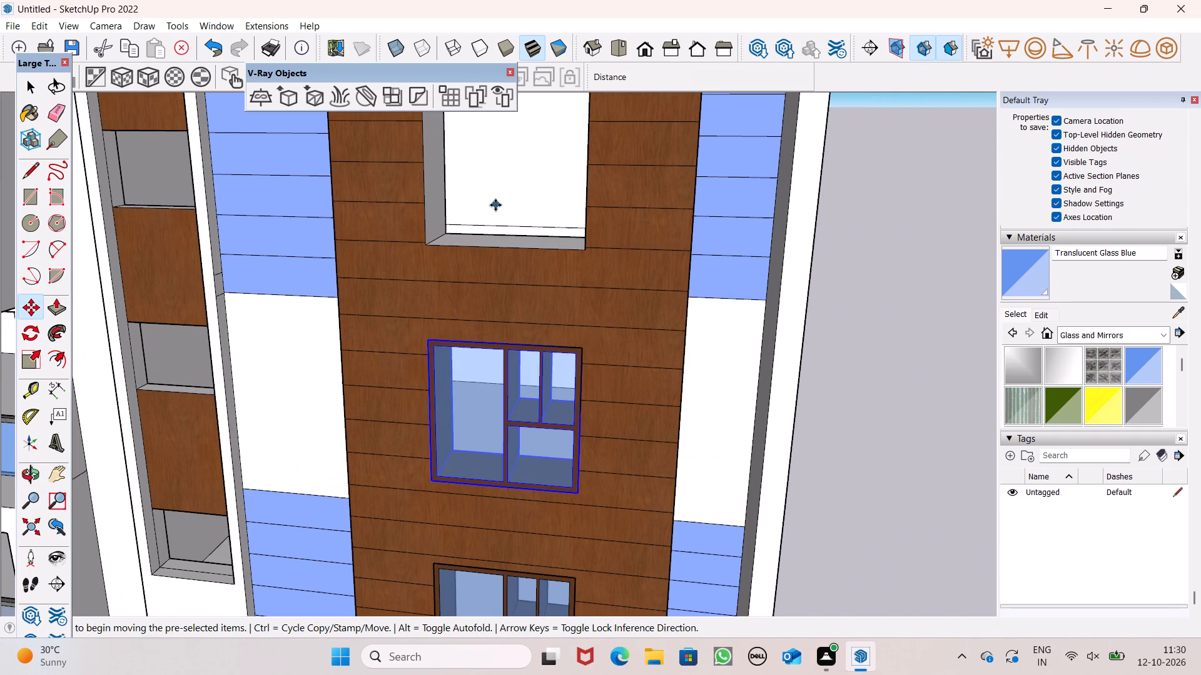
{"action": "left_click_drag", "start_coordinate": [578, 491], "coordinate": [592, 386]}
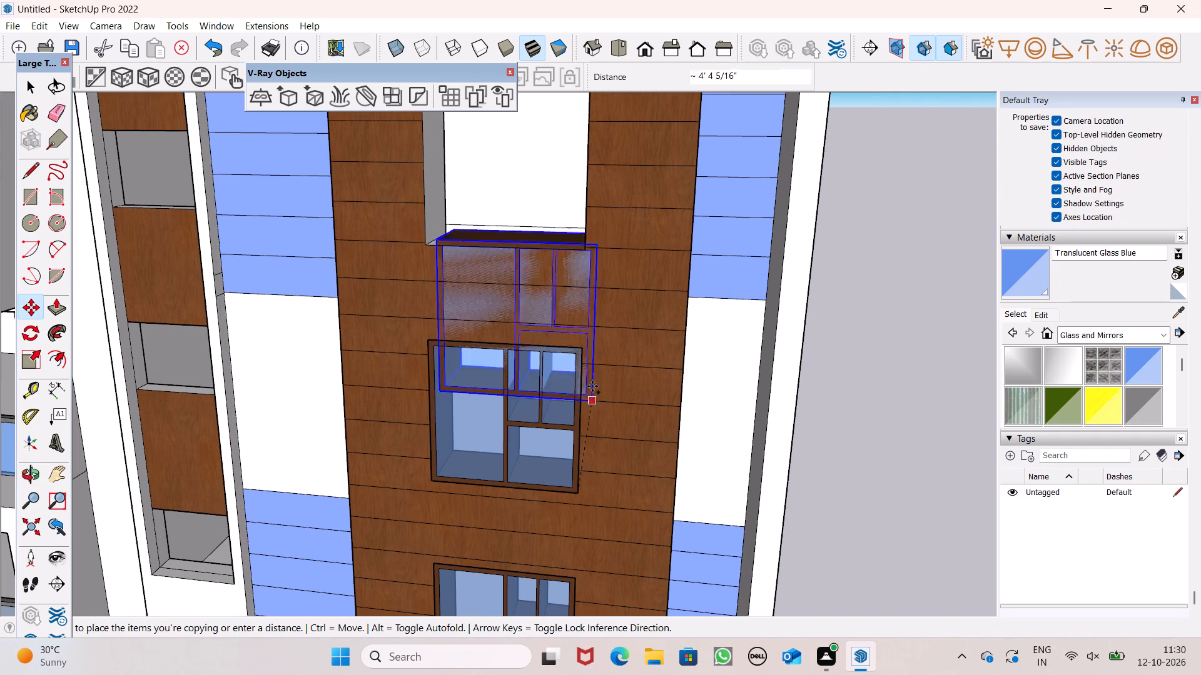
{"action": "left_click_drag", "start_coordinate": [592, 386], "coordinate": [580, 248]}
Copy the third window up into the topmost opening, matching its lower corner to the opening's corner, and deselect it.
{"action": "scroll", "coordinate": [574, 389], "scroll_direction": "down", "scroll_amount": 7}
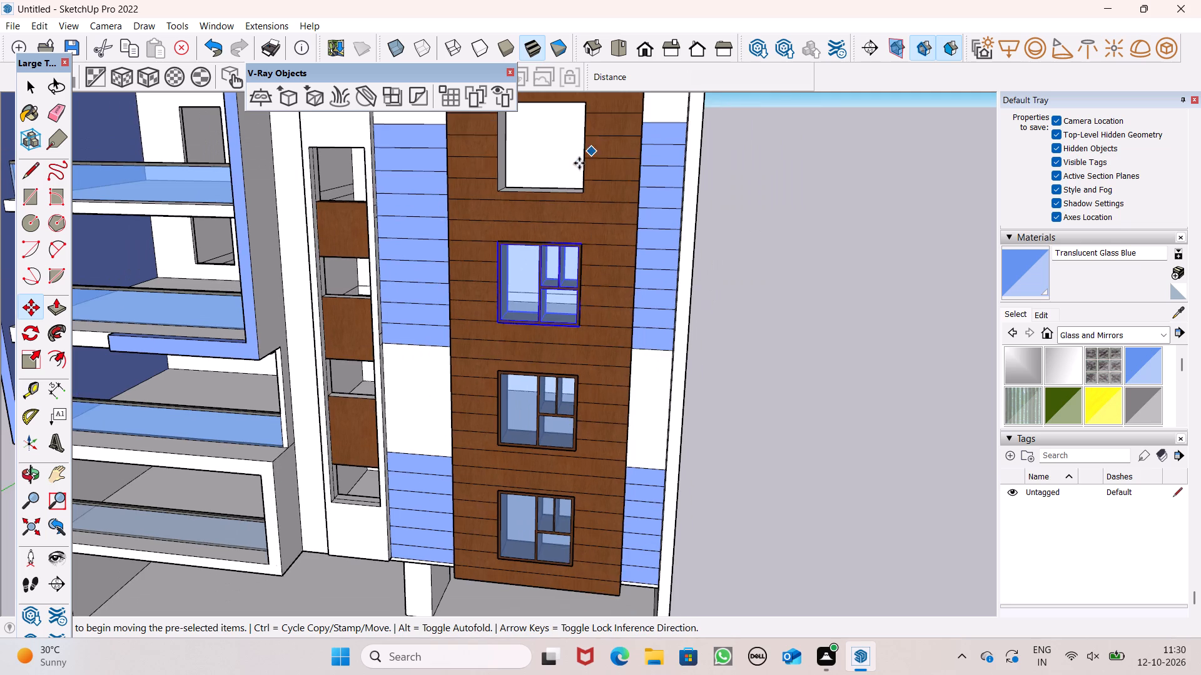
{"action": "scroll", "coordinate": [575, 165], "scroll_direction": "up", "scroll_amount": 4}
{"action": "scroll", "coordinate": [593, 374], "scroll_direction": "up", "scroll_amount": 4}
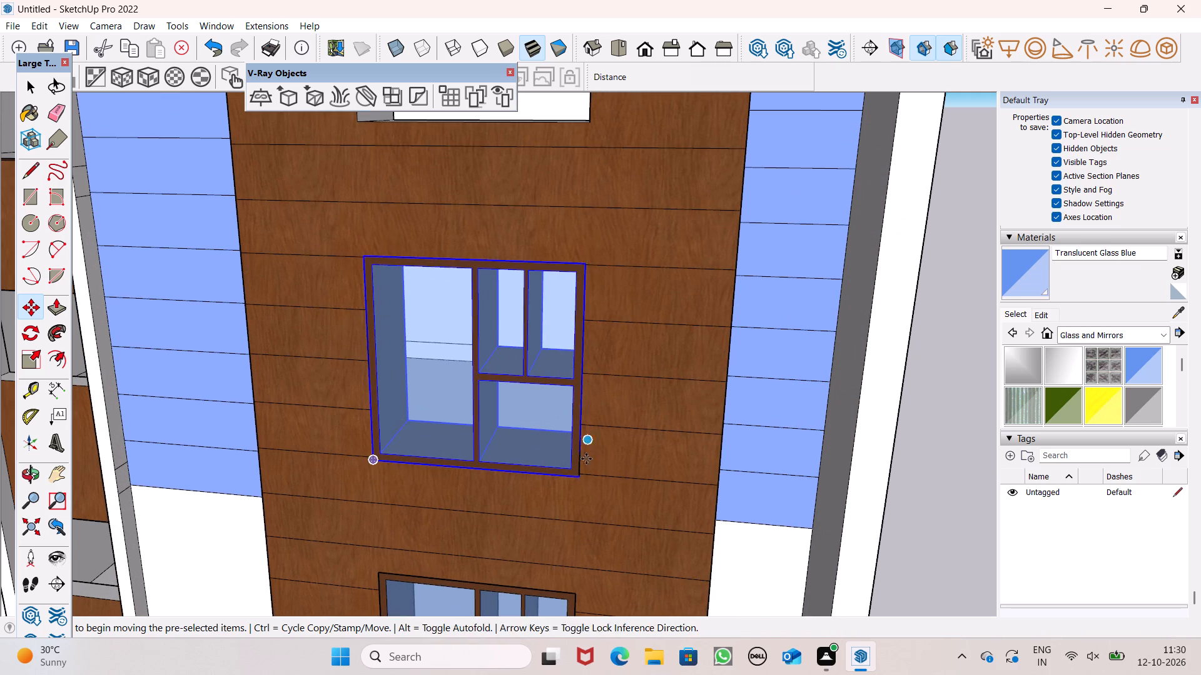
{"action": "scroll", "coordinate": [575, 449], "scroll_direction": "down", "scroll_amount": 7}
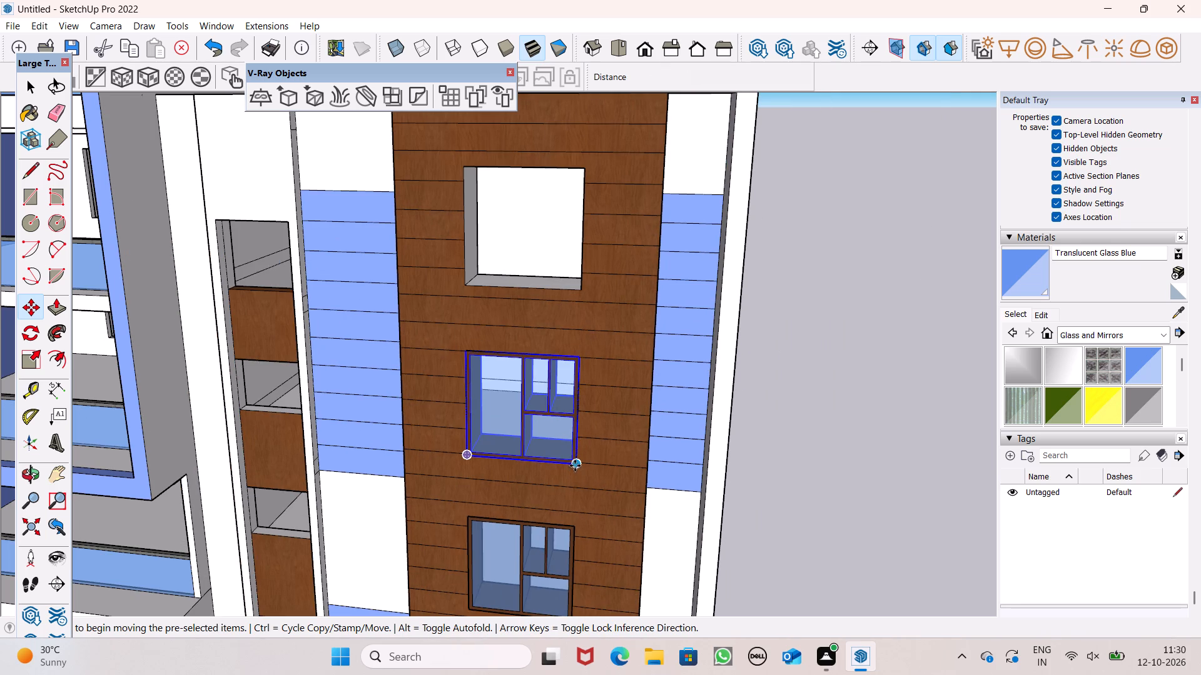
{"action": "left_click_drag", "start_coordinate": [576, 462], "coordinate": [568, 276]}
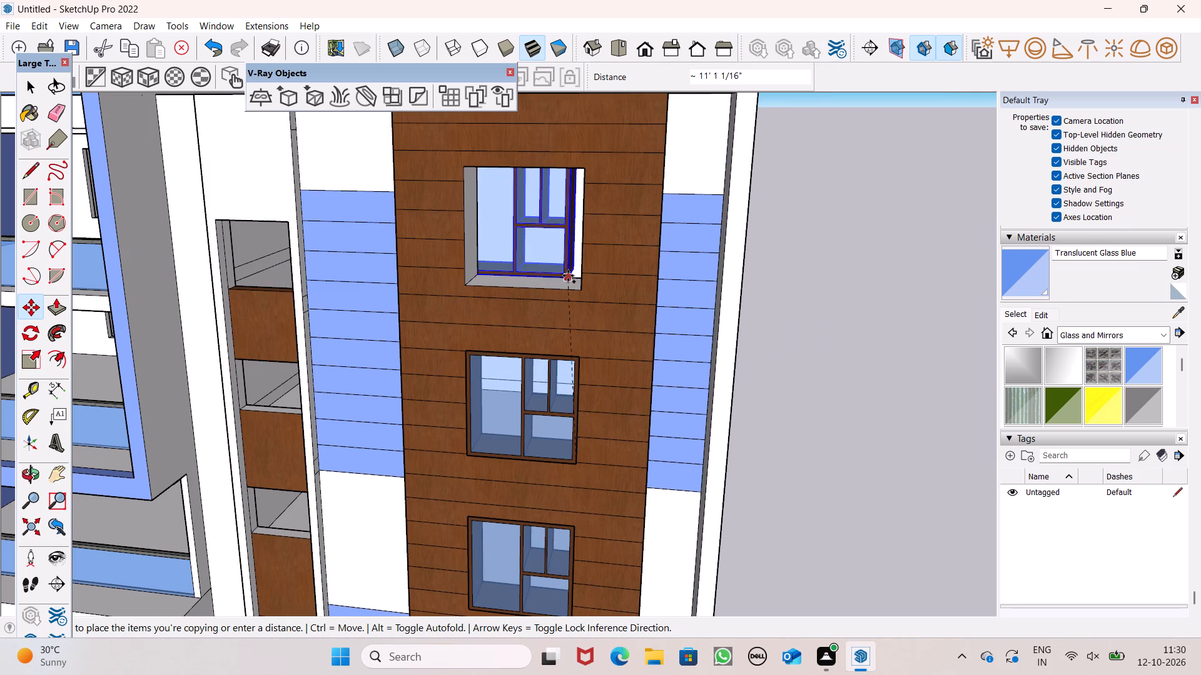
{"action": "left_click_drag", "start_coordinate": [568, 276], "coordinate": [579, 288]}
{"action": "key", "text": "space"}
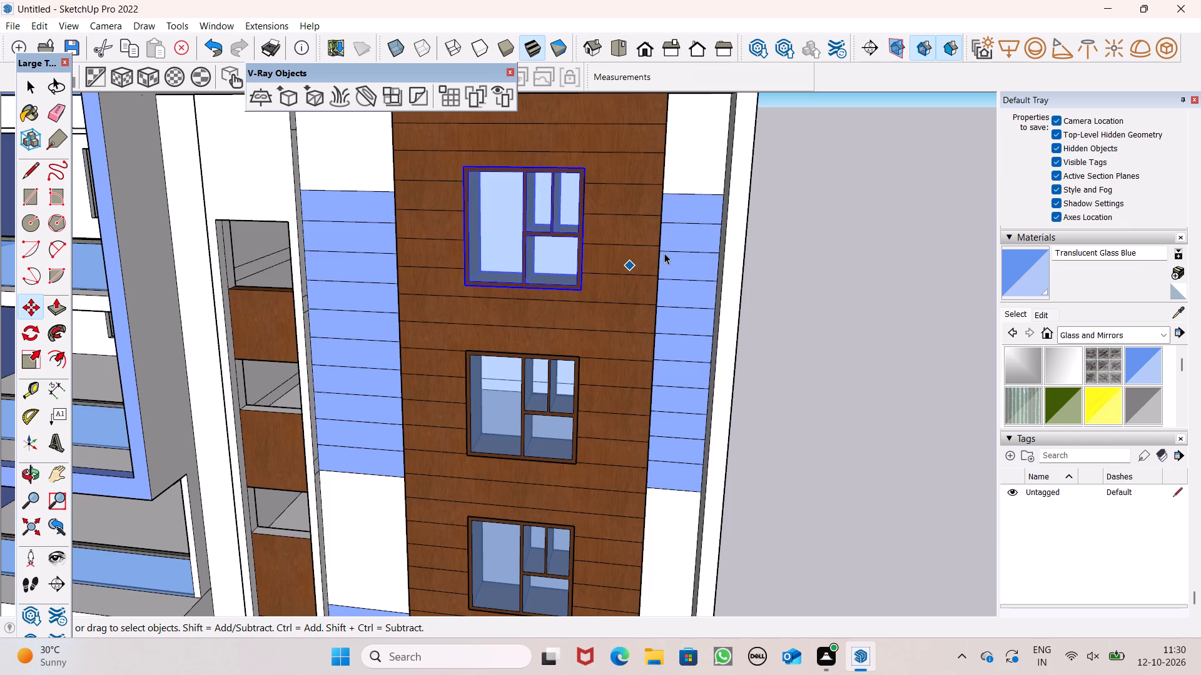
{"action": "scroll", "coordinate": [665, 264], "scroll_direction": "down", "scroll_amount": 8}
{"action": "left_click_drag", "start_coordinate": [955, 351], "coordinate": [938, 351]}
Examine the whole building and the four facade windows from above, below and the front.
{"action": "scroll", "coordinate": [652, 271], "scroll_direction": "down", "scroll_amount": 3}
{"action": "middle_click_drag", "start_coordinate": [682, 359], "coordinate": [725, 300]}
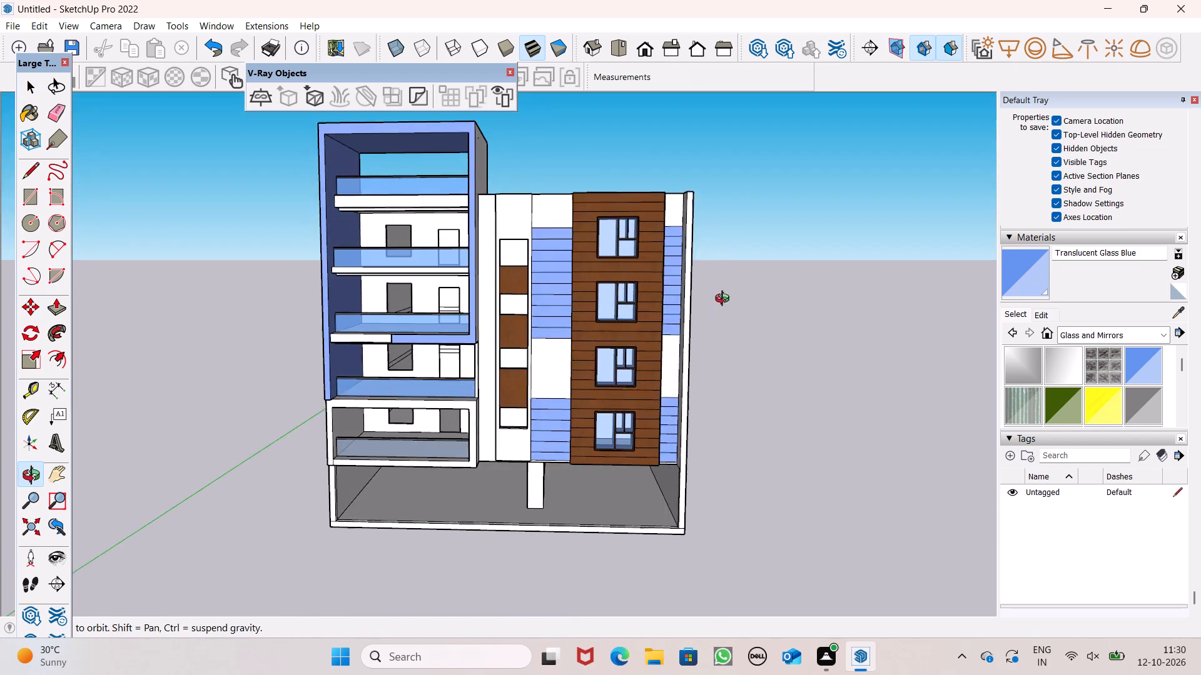
{"action": "middle_click_drag", "start_coordinate": [725, 300], "coordinate": [724, 394]}
{"action": "scroll", "coordinate": [629, 227], "scroll_direction": "down", "scroll_amount": 4}
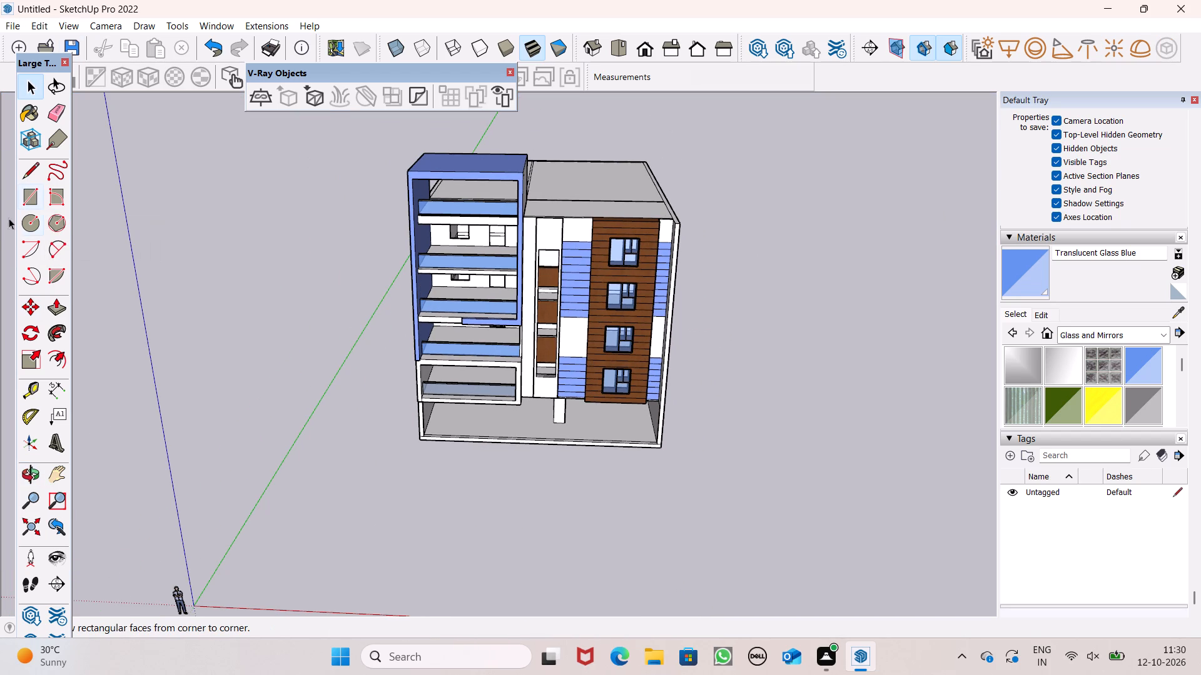
{"action": "scroll", "coordinate": [630, 229], "scroll_direction": "down", "scroll_amount": 2}
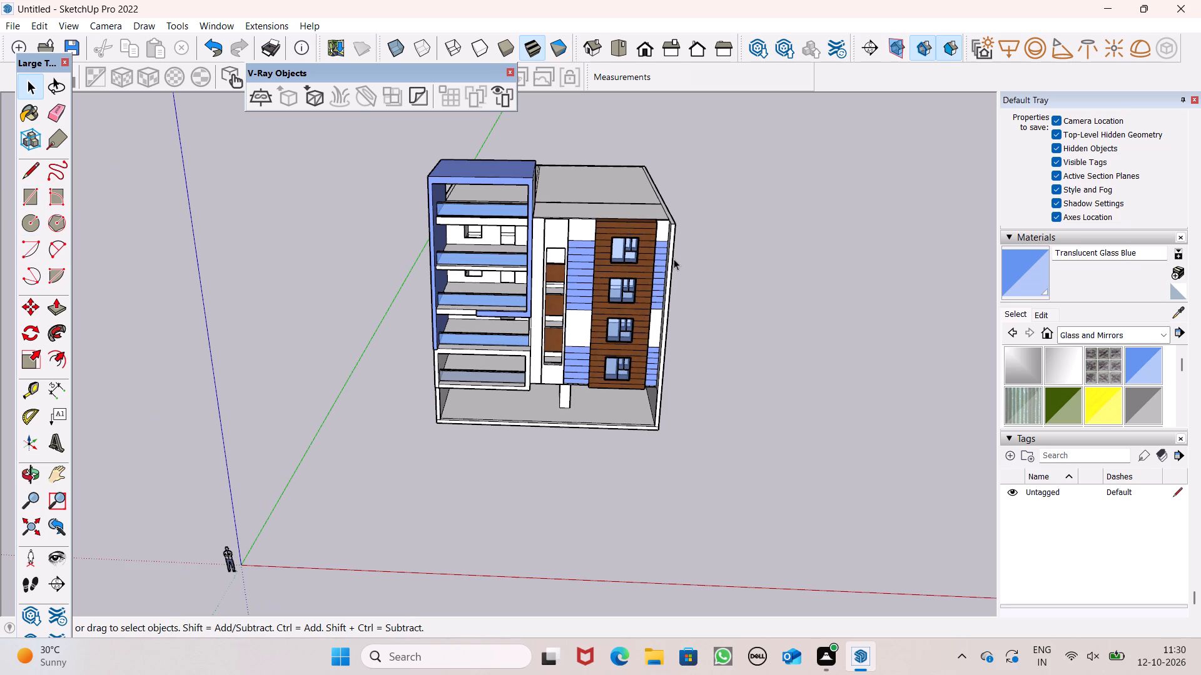
{"action": "scroll", "coordinate": [745, 242], "scroll_direction": "down", "scroll_amount": 4}
{"action": "middle_click_drag", "start_coordinate": [916, 388], "coordinate": [876, 196]}
{"action": "scroll", "coordinate": [876, 299], "scroll_direction": "up", "scroll_amount": 4}
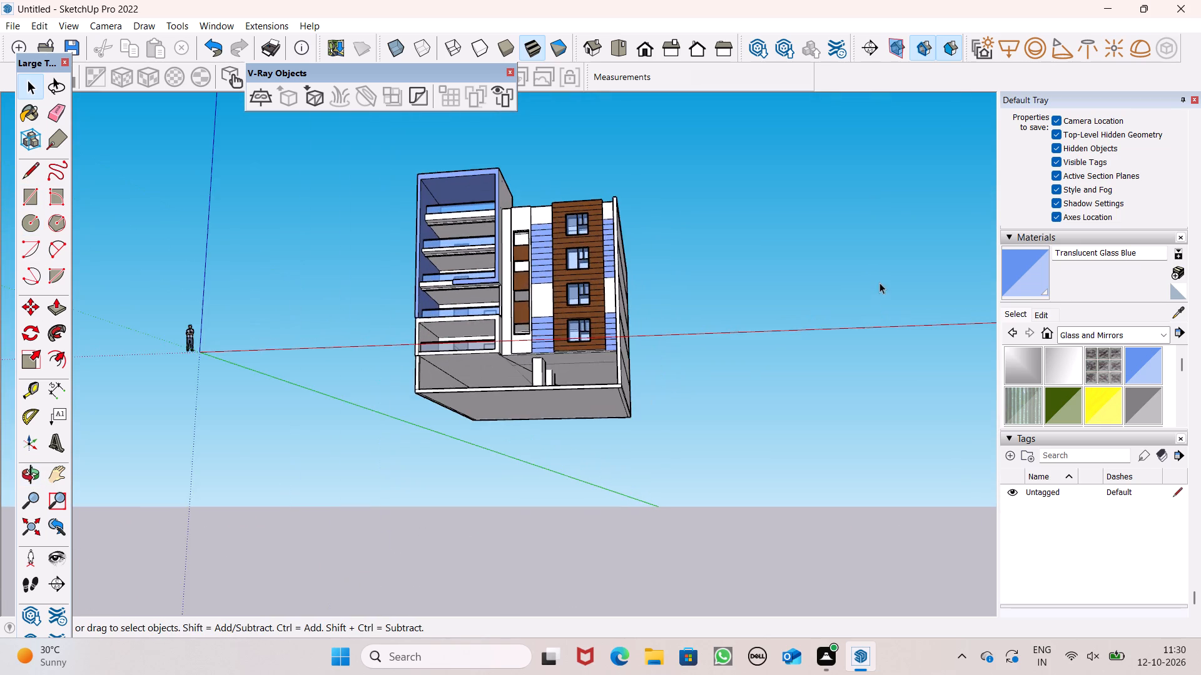
{"action": "scroll", "coordinate": [859, 282], "scroll_direction": "down", "scroll_amount": 3}
{"action": "middle_click_drag", "start_coordinate": [813, 354], "coordinate": [880, 497]}
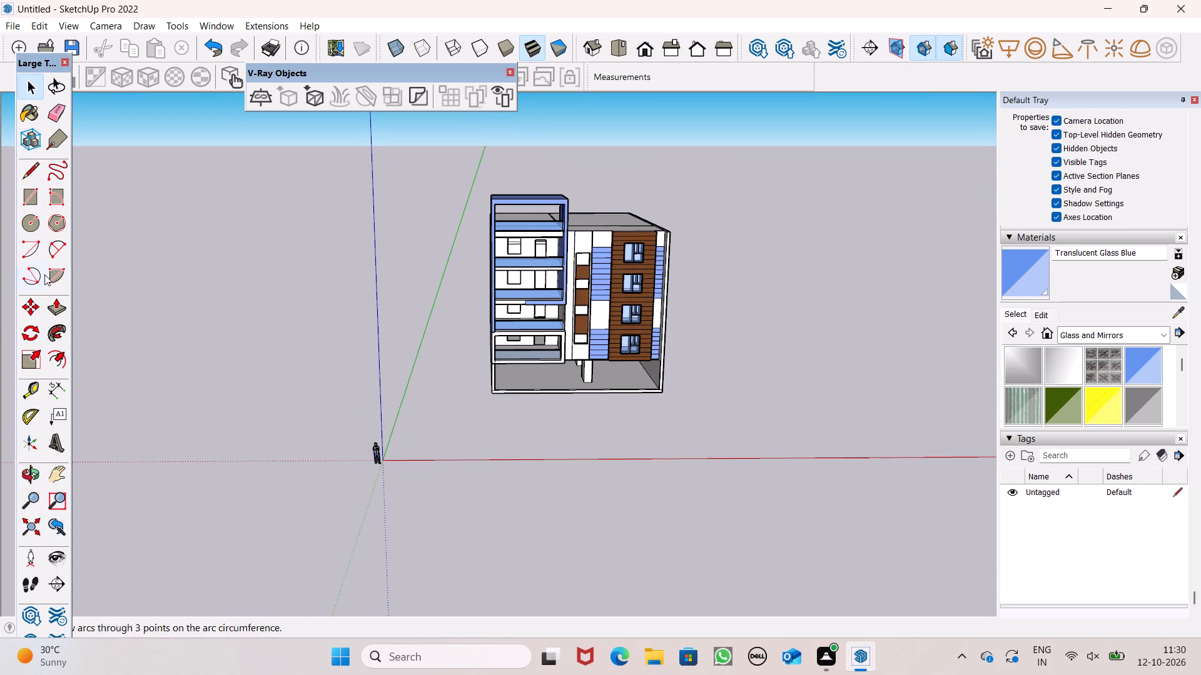
Draw an upright rectangle about 2' 1" by 2' 10" on the open ground in front of the building.
{"action": "left_click", "coordinate": [33, 197]}
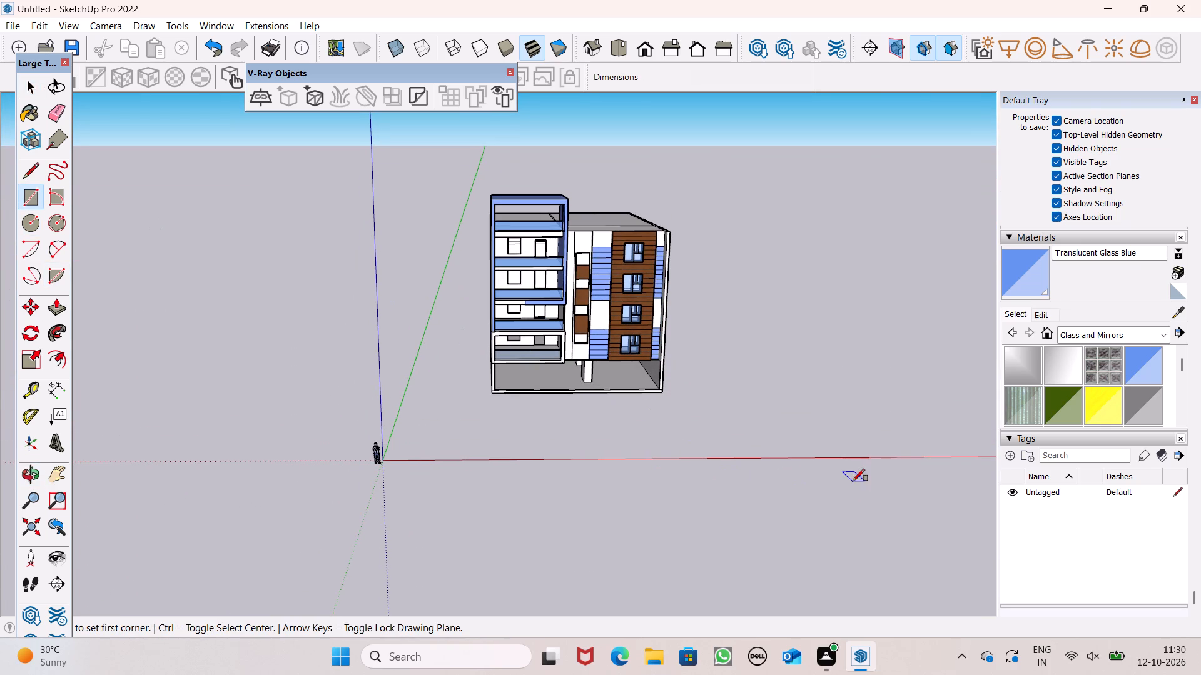
{"action": "middle_click_drag", "start_coordinate": [821, 427], "coordinate": [761, 356]}
{"action": "scroll", "coordinate": [778, 368], "scroll_direction": "up", "scroll_amount": 1}
{"action": "scroll", "coordinate": [712, 416], "scroll_direction": "up", "scroll_amount": 6}
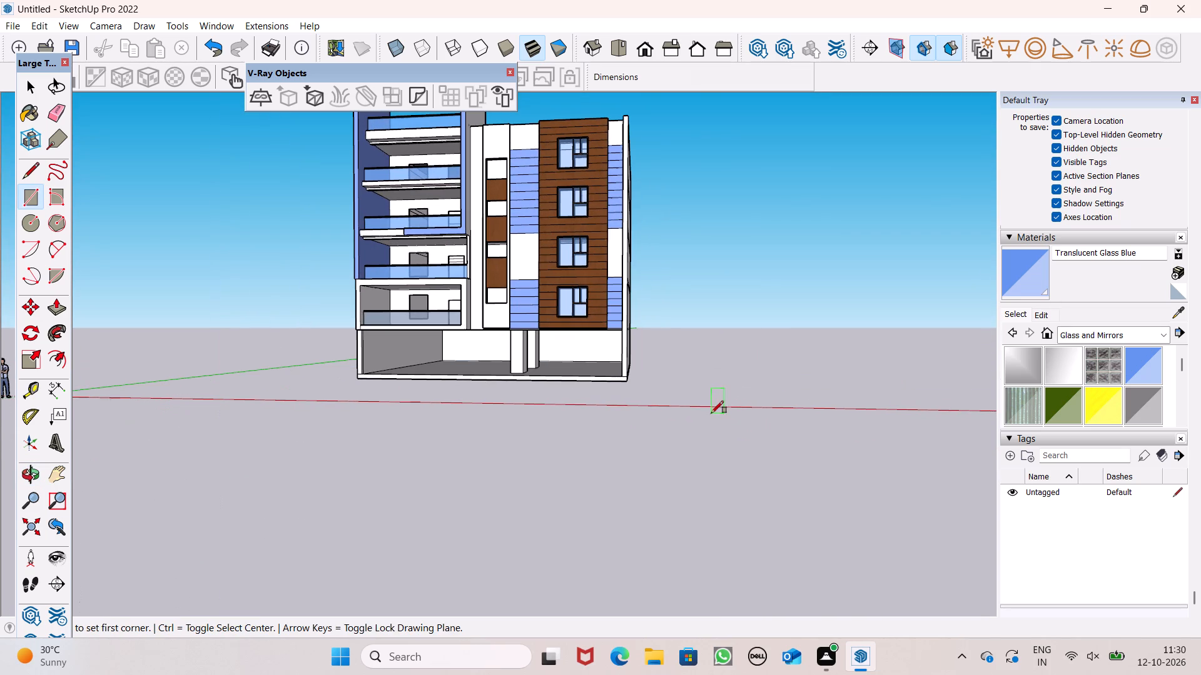
{"action": "left_click", "coordinate": [679, 354]}
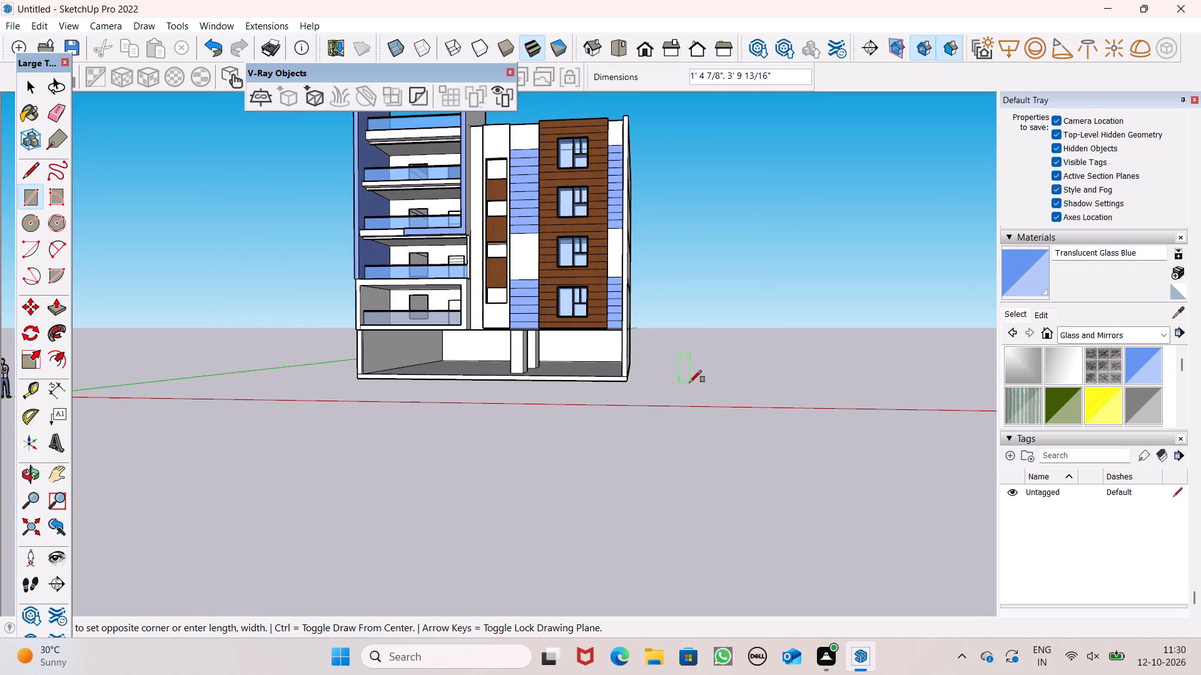
{"action": "scroll", "coordinate": [701, 378], "scroll_direction": "up", "scroll_amount": 3}
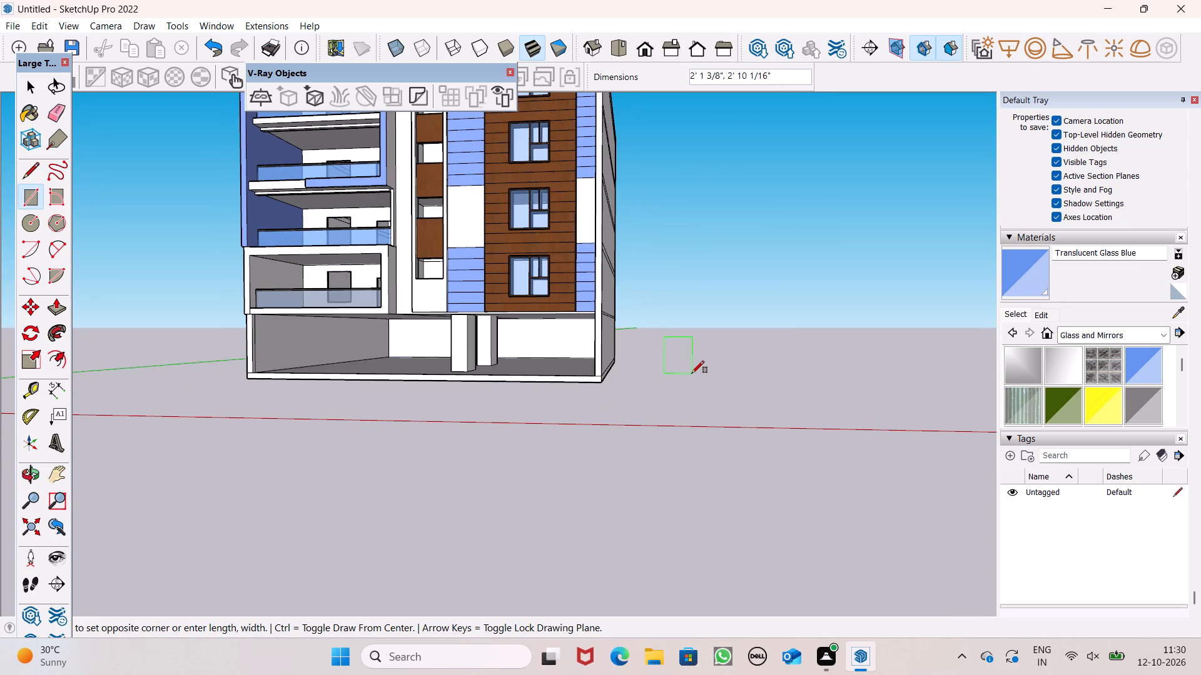
{"action": "left_click", "coordinate": [691, 367]}
{"action": "scroll", "coordinate": [695, 351], "scroll_direction": "up", "scroll_amount": 7}
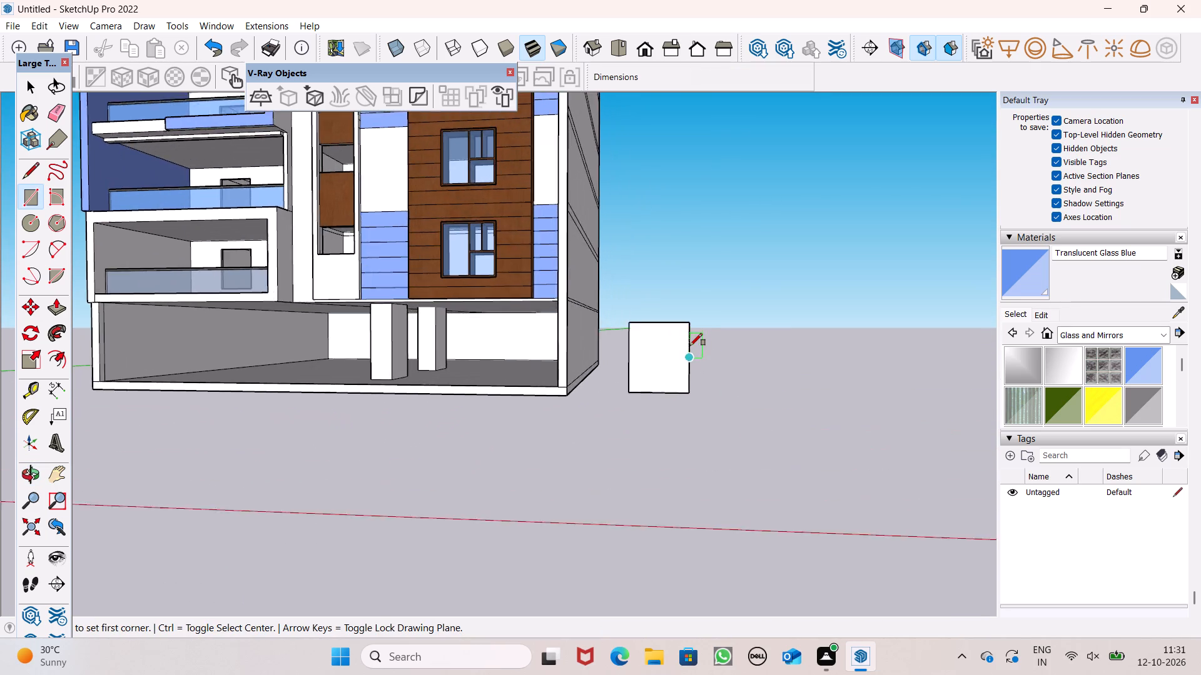
{"action": "scroll", "coordinate": [690, 346], "scroll_direction": "up", "scroll_amount": 1}
{"action": "middle_click_drag", "start_coordinate": [815, 464], "coordinate": [772, 451]}
{"action": "middle_click_drag", "start_coordinate": [783, 446], "coordinate": [814, 474]}
{"action": "scroll", "coordinate": [814, 476], "scroll_direction": "up", "scroll_amount": 1}
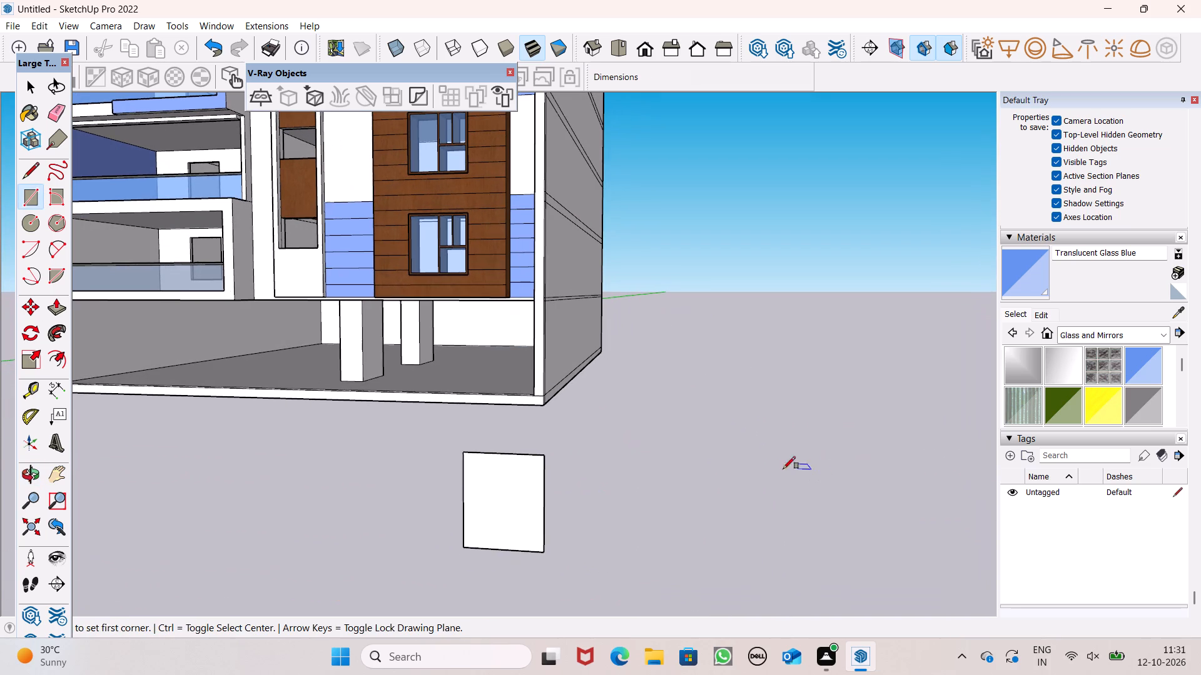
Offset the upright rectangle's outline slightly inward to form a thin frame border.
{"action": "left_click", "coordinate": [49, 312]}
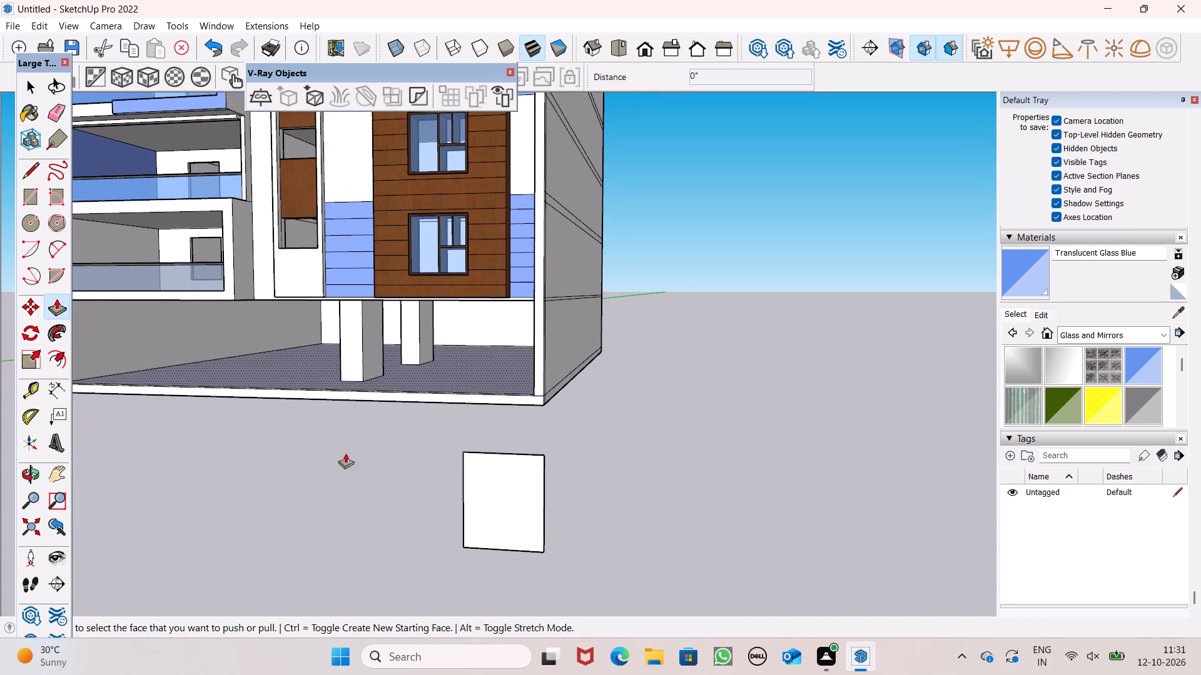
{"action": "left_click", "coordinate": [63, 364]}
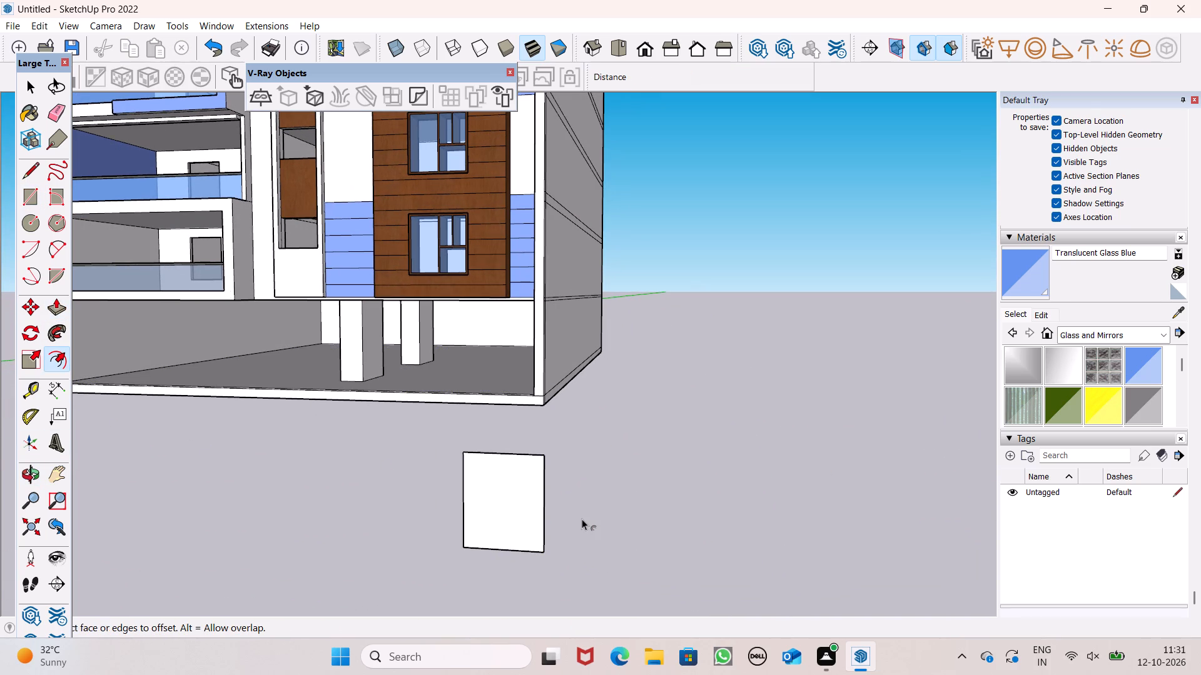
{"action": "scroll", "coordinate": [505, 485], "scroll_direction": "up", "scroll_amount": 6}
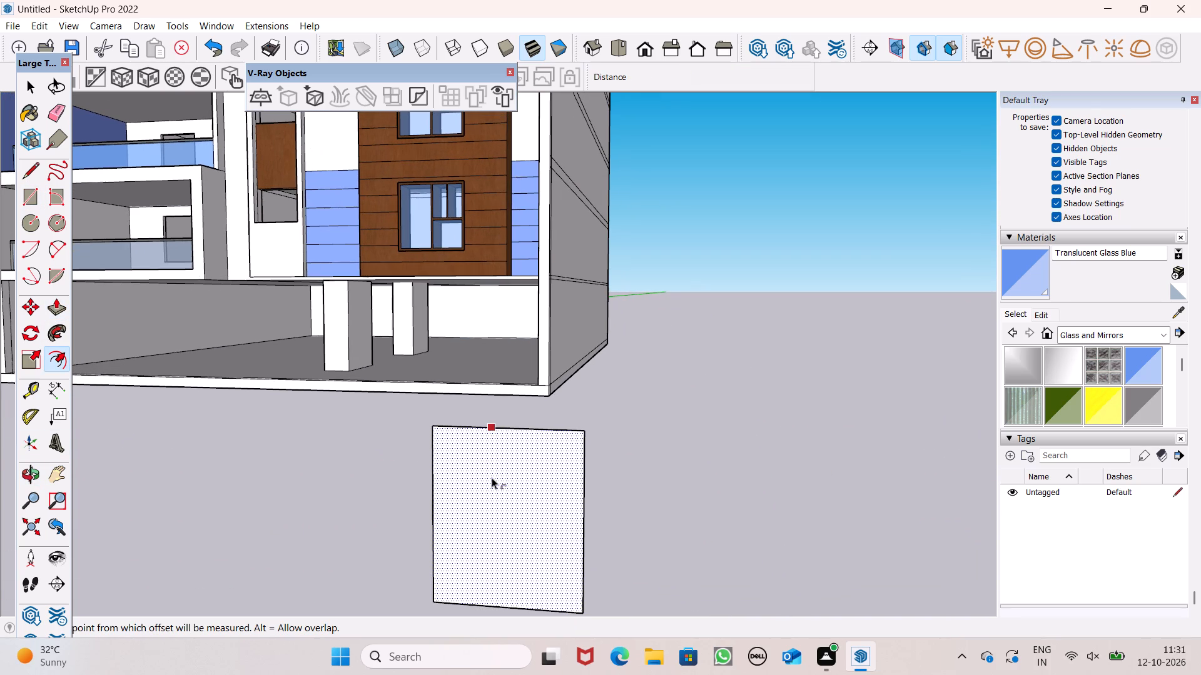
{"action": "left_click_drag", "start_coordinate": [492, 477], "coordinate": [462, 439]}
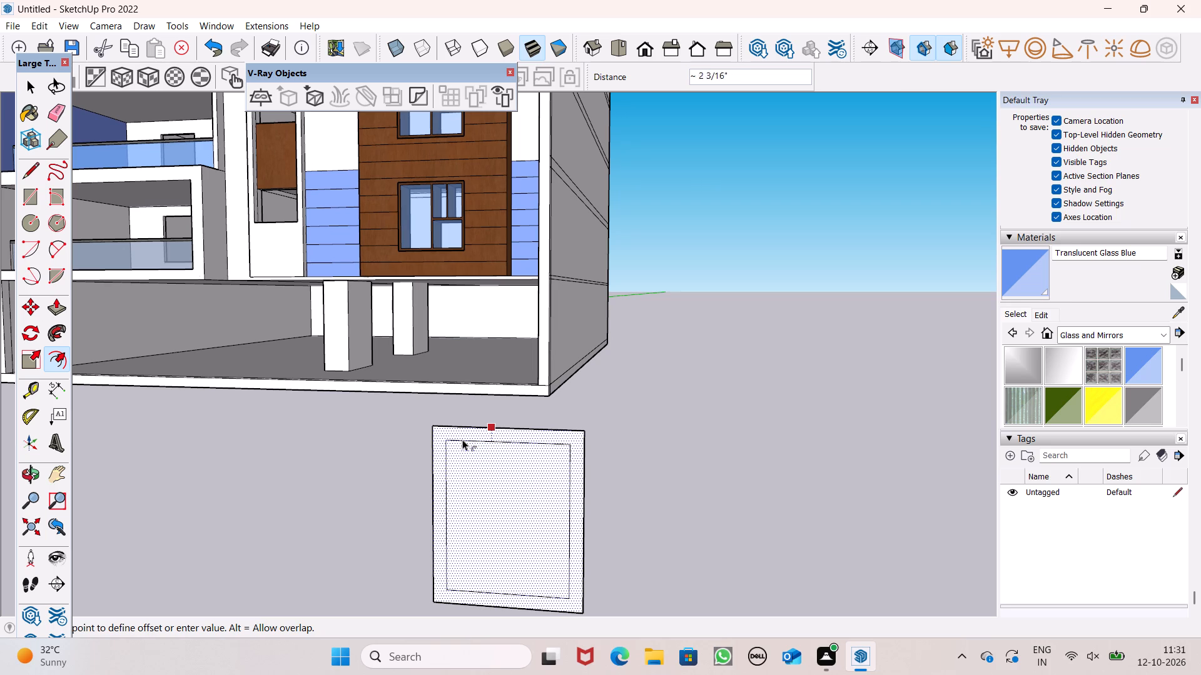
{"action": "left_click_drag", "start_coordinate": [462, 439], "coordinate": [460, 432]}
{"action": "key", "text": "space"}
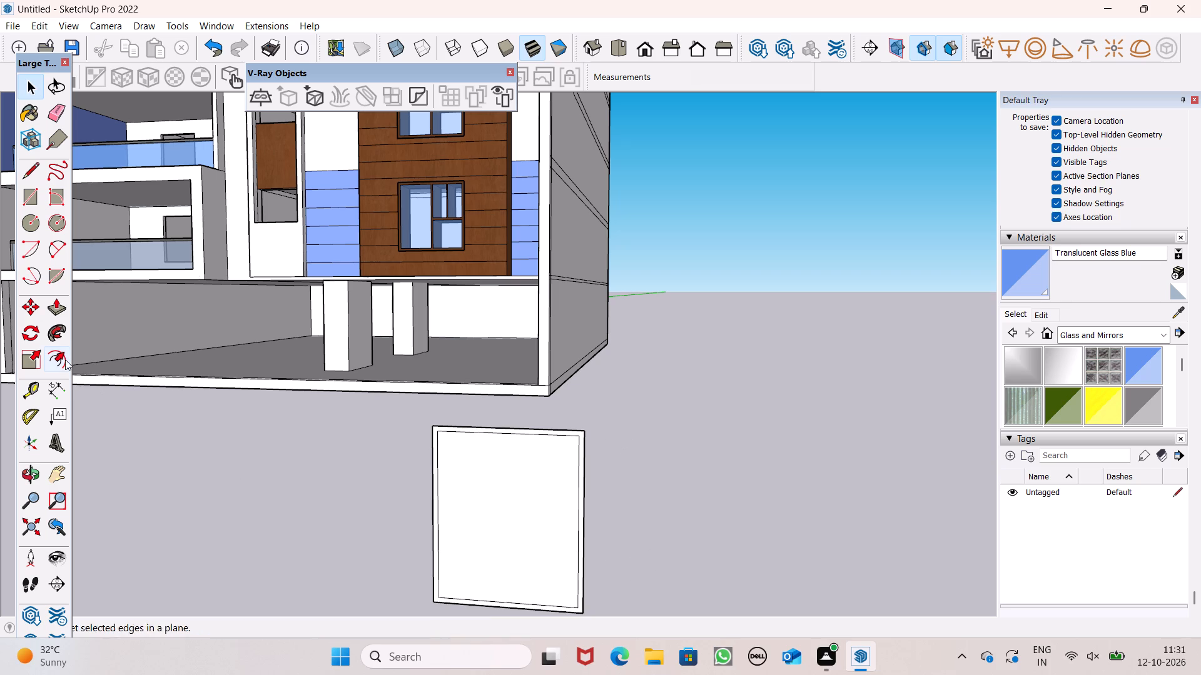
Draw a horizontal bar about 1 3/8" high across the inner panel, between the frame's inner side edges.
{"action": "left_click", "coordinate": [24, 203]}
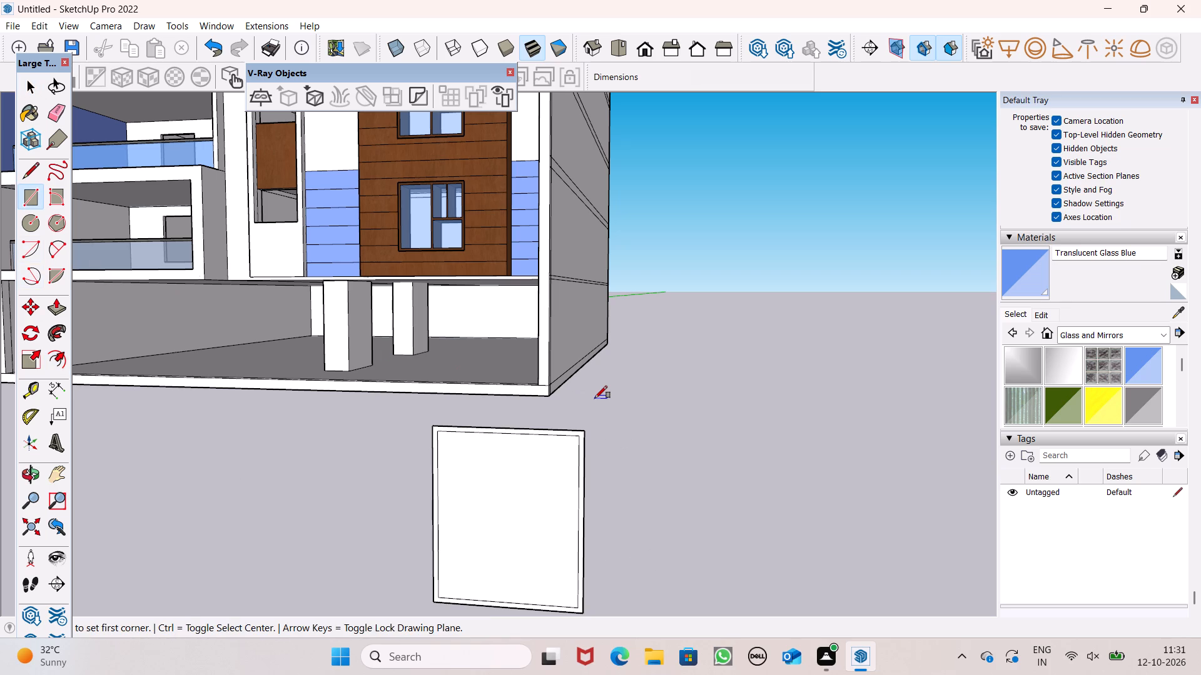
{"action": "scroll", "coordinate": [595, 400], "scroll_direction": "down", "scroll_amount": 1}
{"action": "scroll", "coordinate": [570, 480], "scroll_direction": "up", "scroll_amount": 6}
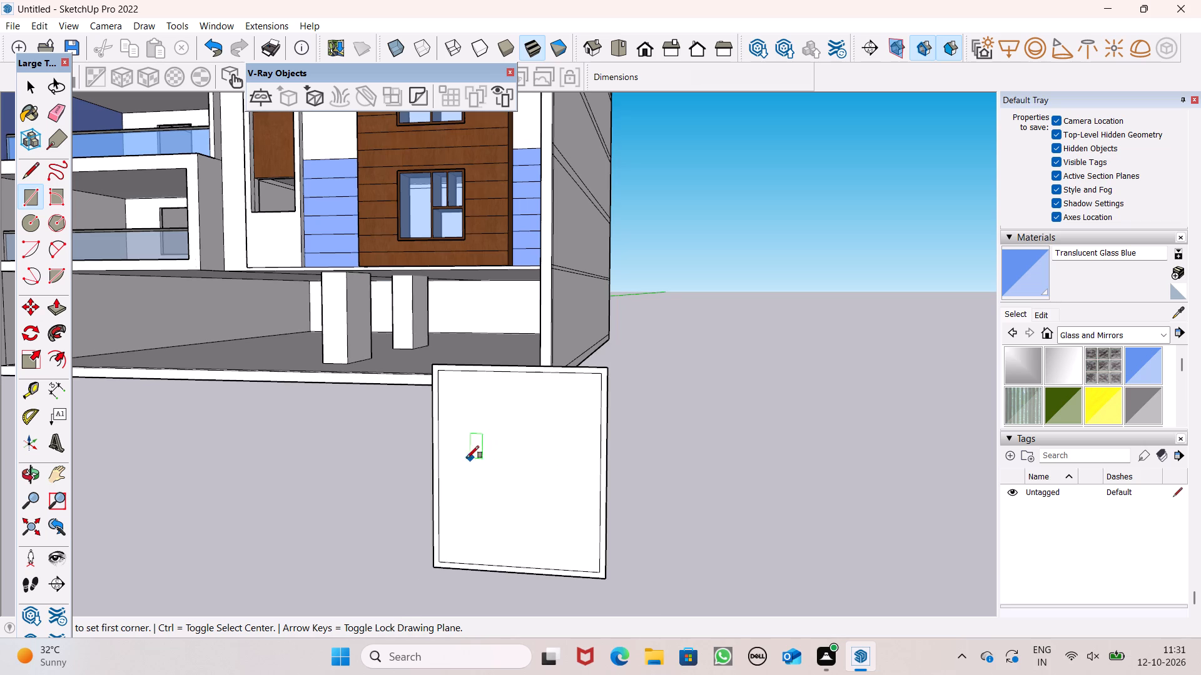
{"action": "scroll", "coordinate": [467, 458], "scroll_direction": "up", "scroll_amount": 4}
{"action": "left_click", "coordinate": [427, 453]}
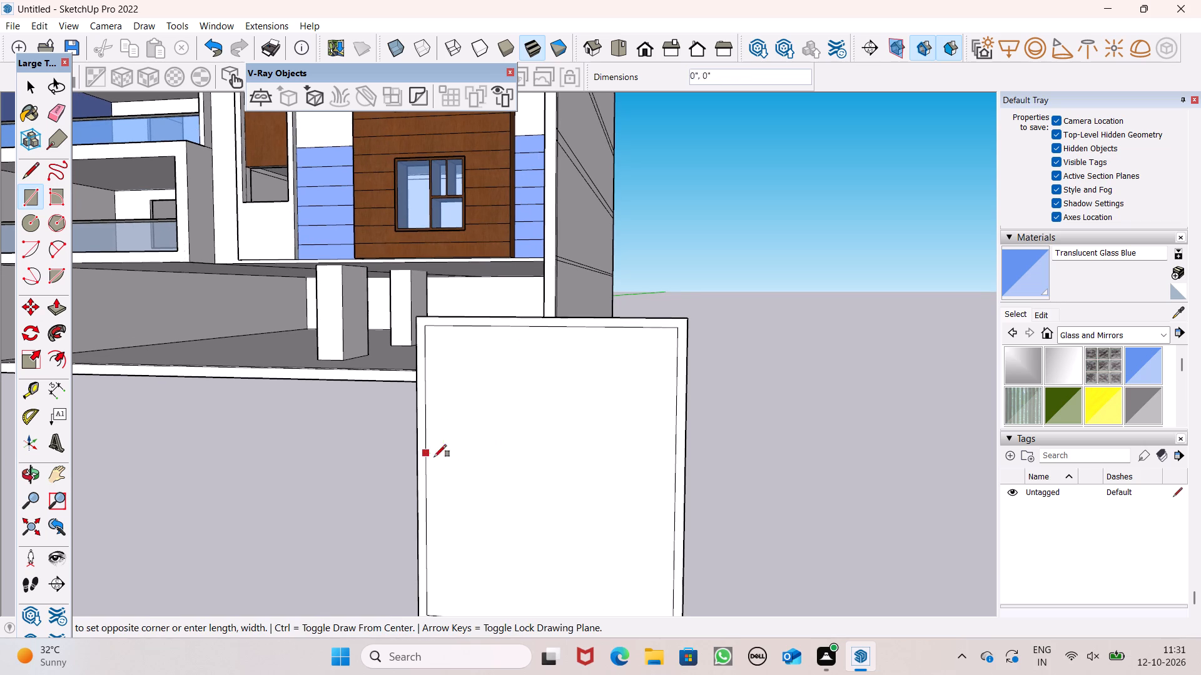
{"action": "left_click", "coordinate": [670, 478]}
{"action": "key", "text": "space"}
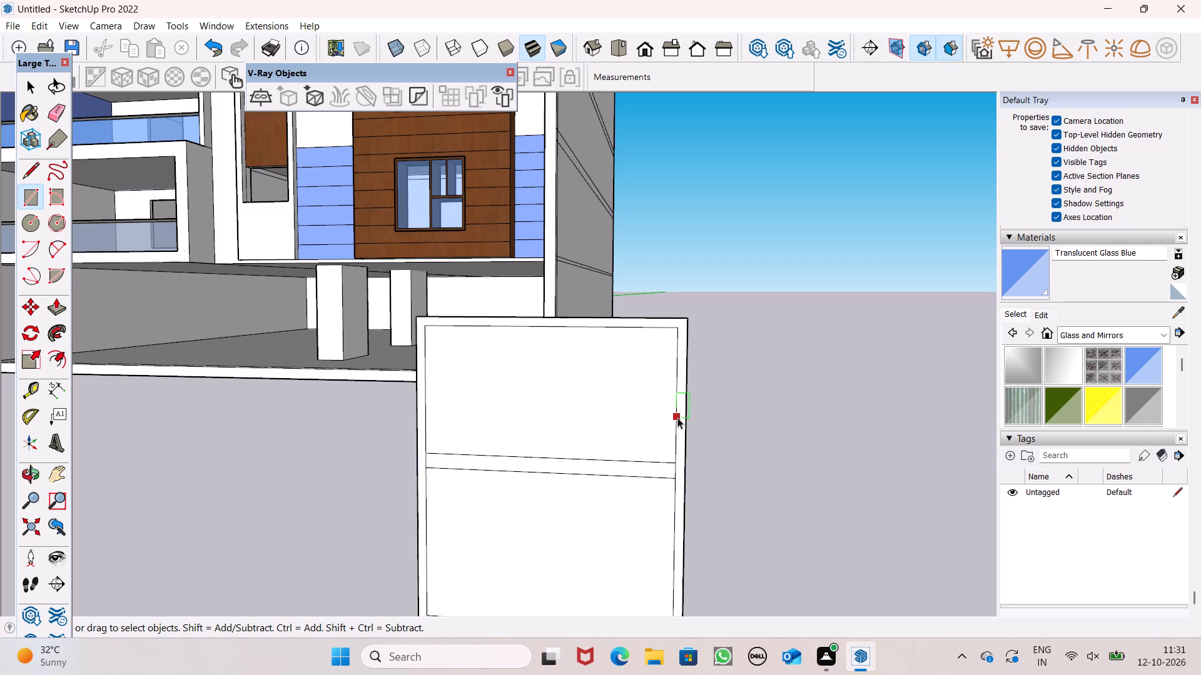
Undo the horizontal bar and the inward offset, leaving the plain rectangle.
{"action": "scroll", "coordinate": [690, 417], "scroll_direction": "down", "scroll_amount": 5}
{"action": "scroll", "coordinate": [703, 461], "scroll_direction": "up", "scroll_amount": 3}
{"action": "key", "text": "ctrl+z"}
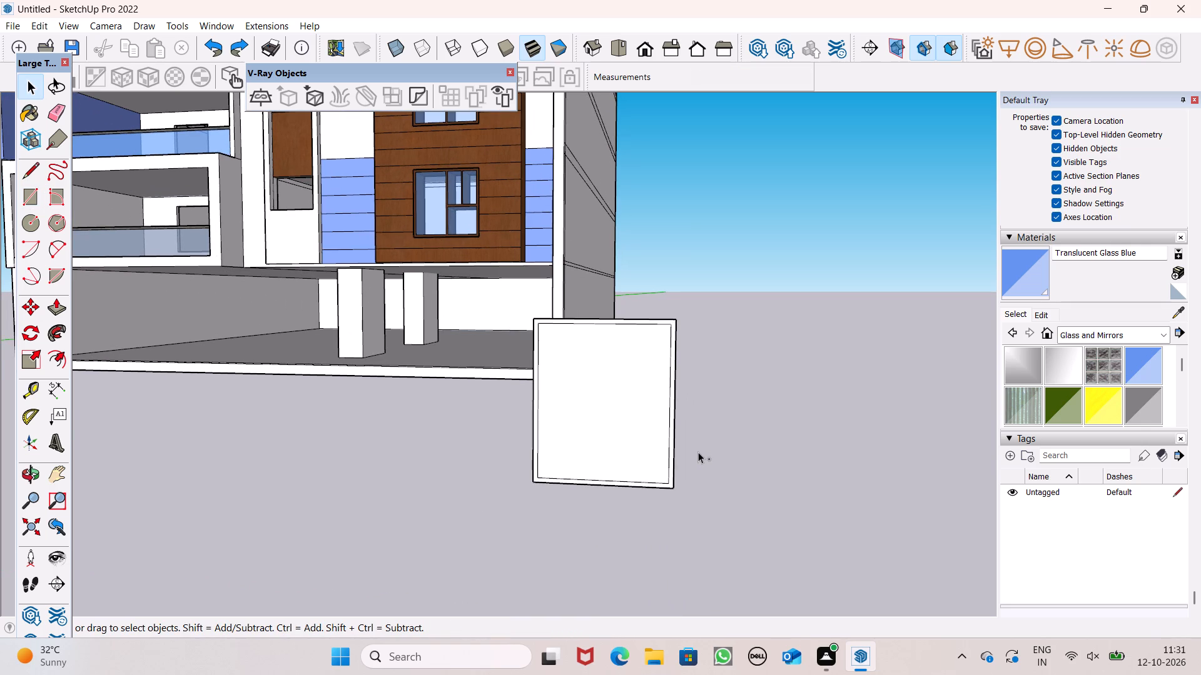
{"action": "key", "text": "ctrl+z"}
Offset the rectangle's outline inward about 1 1/4" to form the window frame border.
{"action": "left_click", "coordinate": [68, 366]}
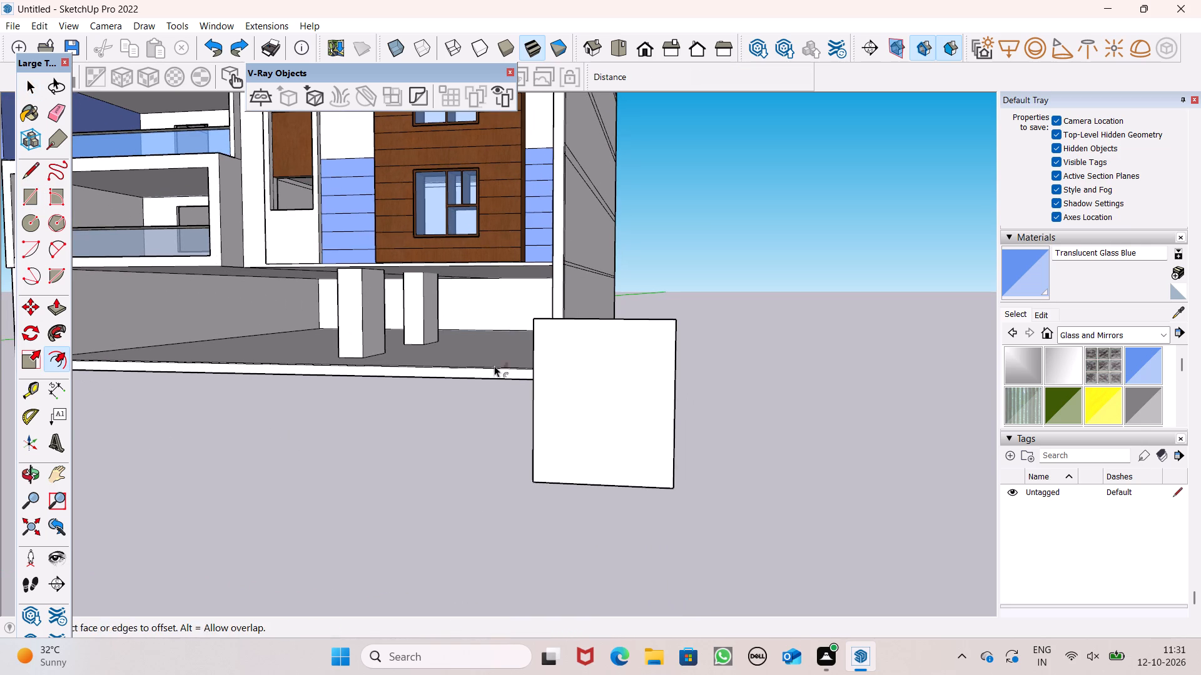
{"action": "scroll", "coordinate": [652, 357], "scroll_direction": "up", "scroll_amount": 3}
{"action": "left_click", "coordinate": [622, 317]}
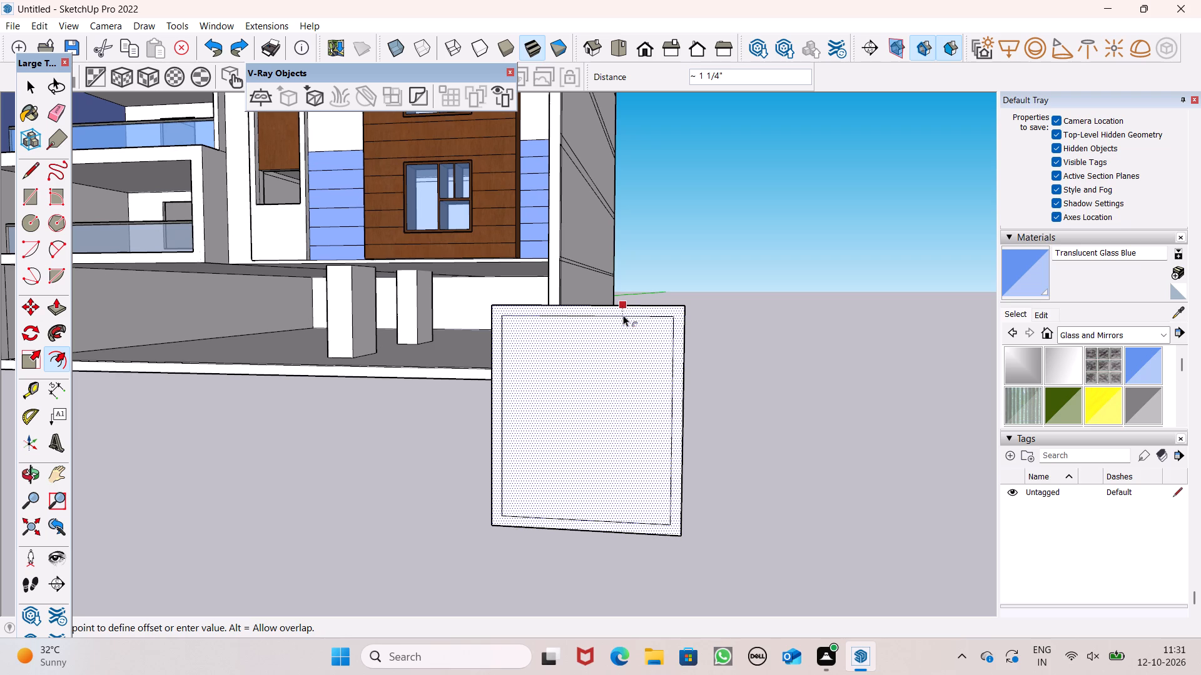
{"action": "key", "text": "space"}
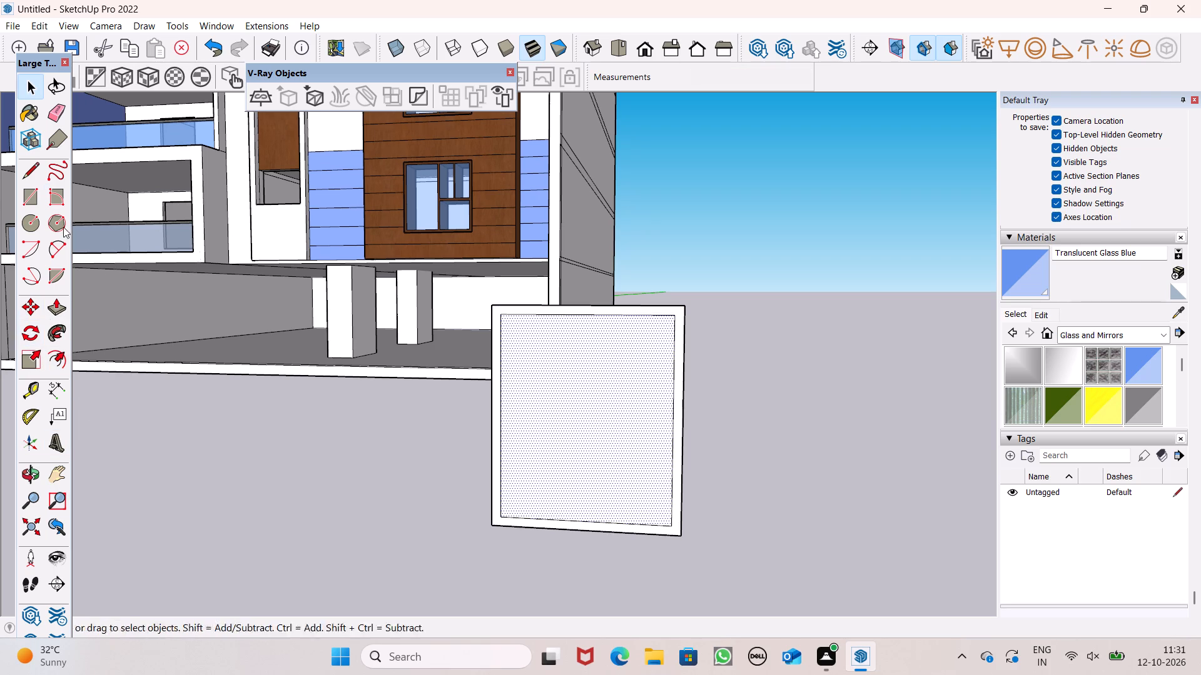
Draw a horizontal bar about 1 7/16" high and 1' 10" long across the middle of the inner panel.
{"action": "left_click", "coordinate": [38, 207]}
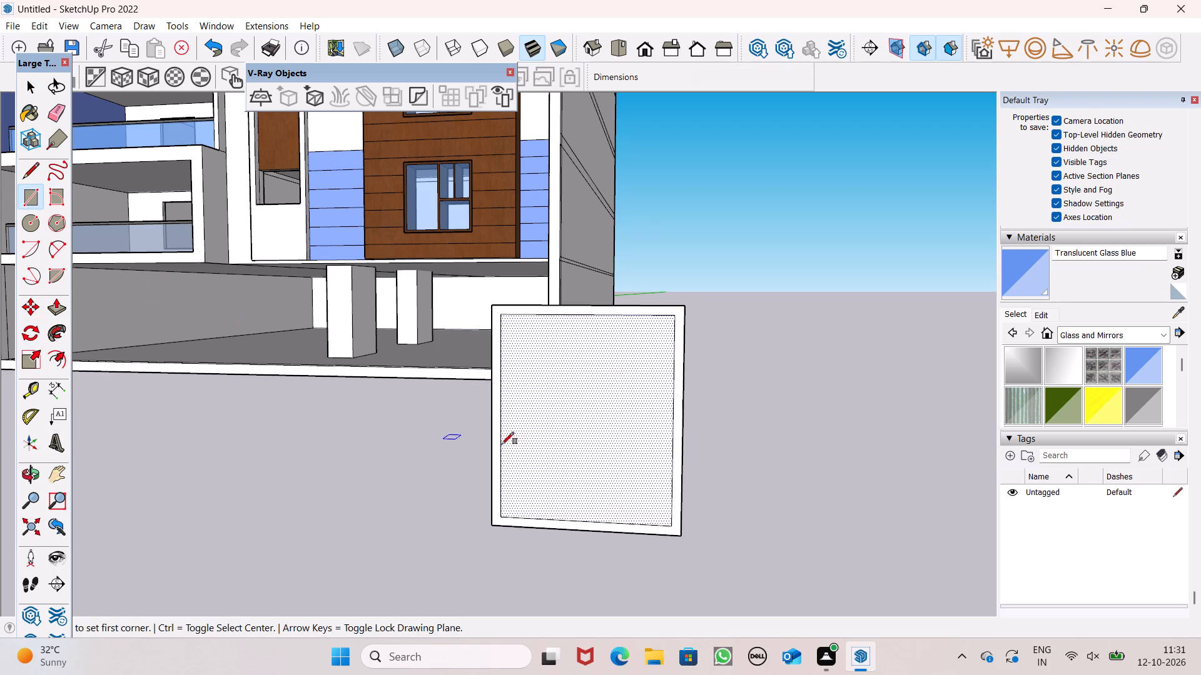
{"action": "left_click", "coordinate": [501, 406]}
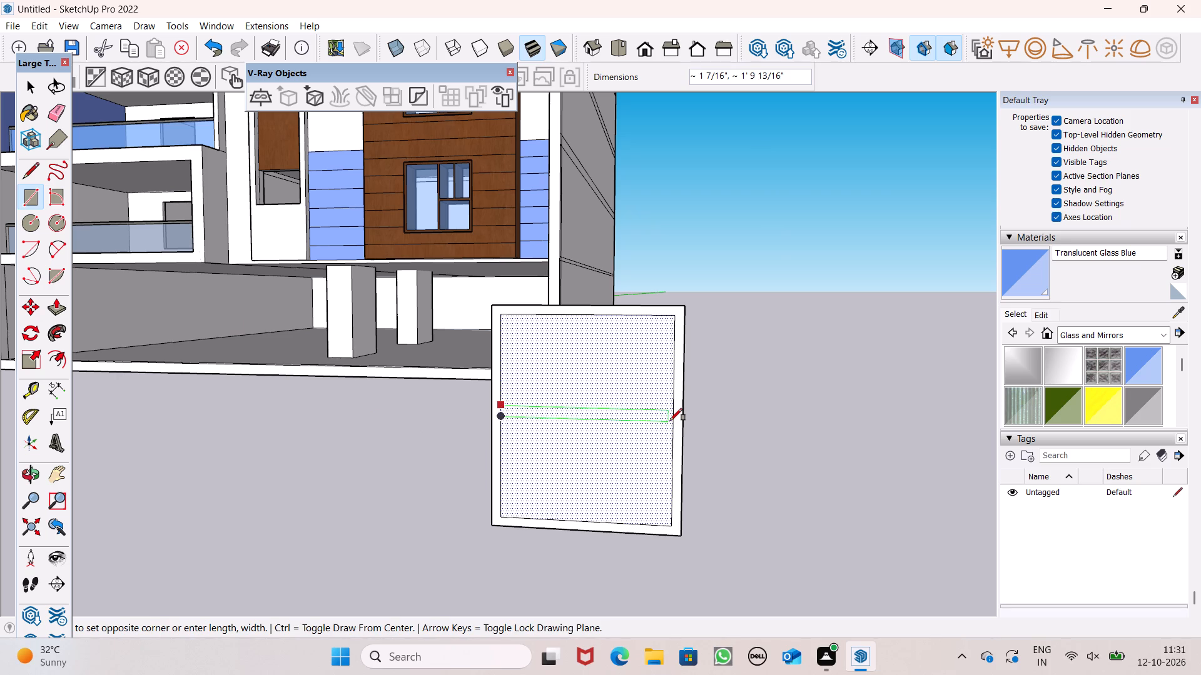
{"action": "left_click", "coordinate": [670, 421]}
{"action": "key", "text": "space"}
{"action": "left_click", "coordinate": [786, 429]}
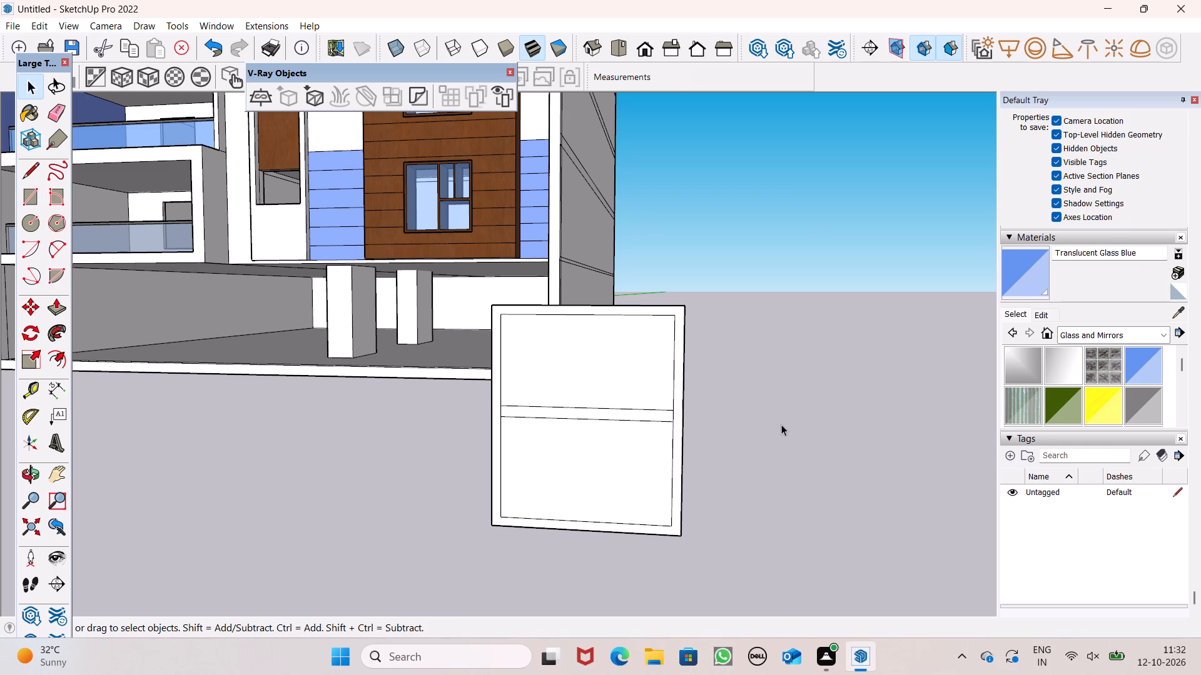
Erase the short edges at both ends of the horizontal bar so it merges with the surrounding frame.
{"action": "scroll", "coordinate": [779, 440], "scroll_direction": "down", "scroll_amount": 4}
{"action": "middle_click_drag", "start_coordinate": [776, 502], "coordinate": [700, 480]}
{"action": "scroll", "coordinate": [747, 392], "scroll_direction": "down", "scroll_amount": 4}
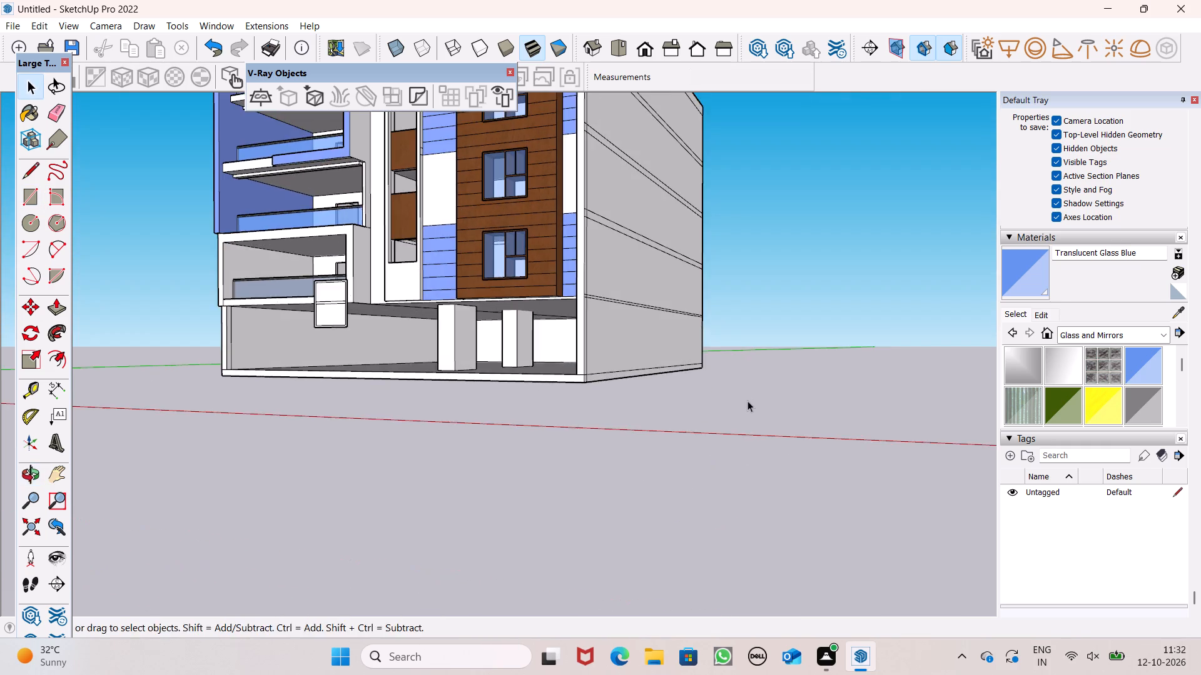
{"action": "middle_click_drag", "start_coordinate": [758, 427], "coordinate": [846, 449]}
{"action": "scroll", "coordinate": [812, 409], "scroll_direction": "up", "scroll_amount": 15}
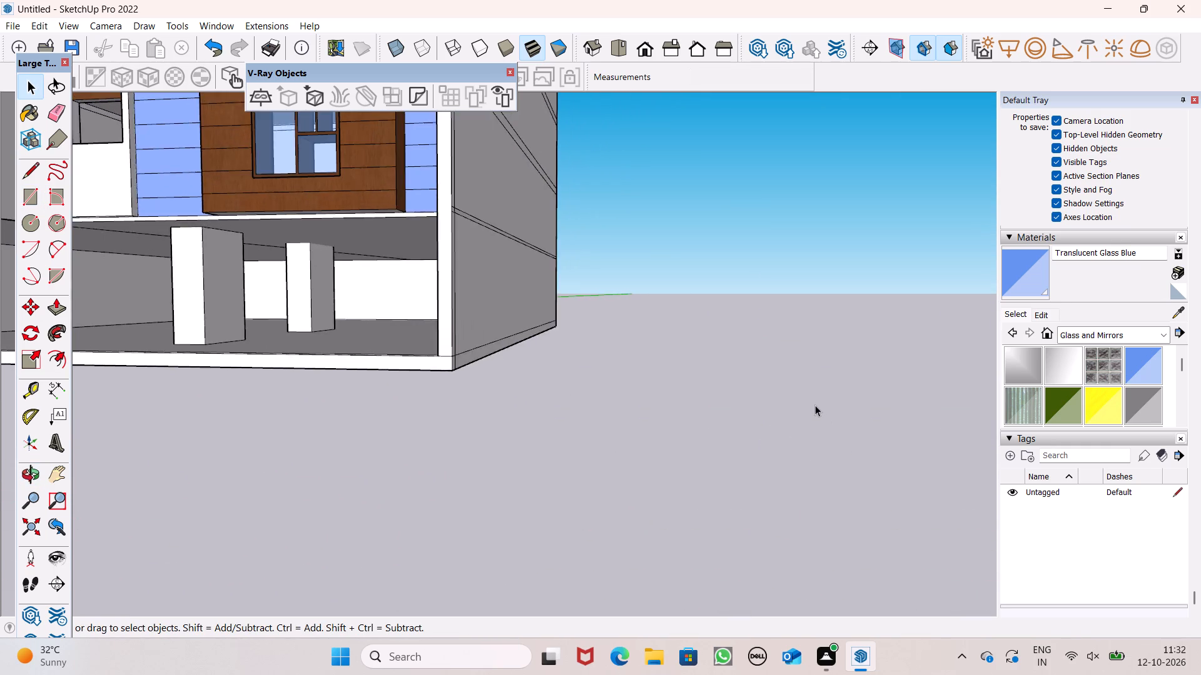
{"action": "scroll", "coordinate": [814, 403], "scroll_direction": "down", "scroll_amount": 6}
{"action": "scroll", "coordinate": [813, 402], "scroll_direction": "up", "scroll_amount": 1}
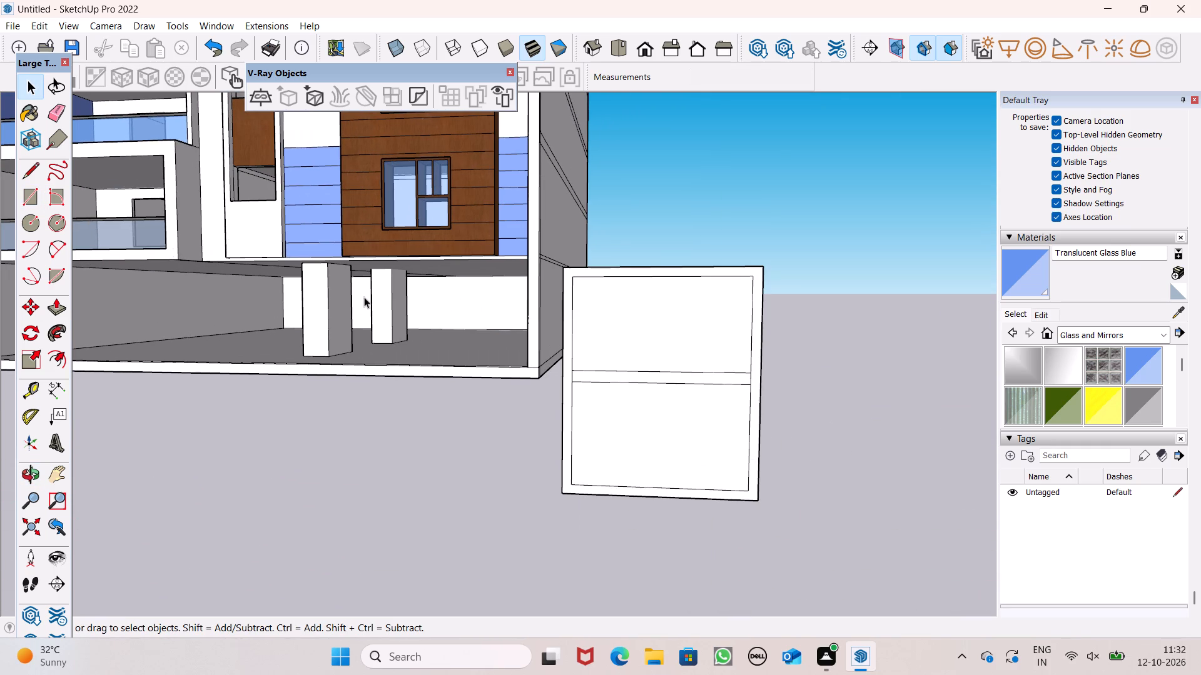
{"action": "left_click", "coordinate": [40, 110]}
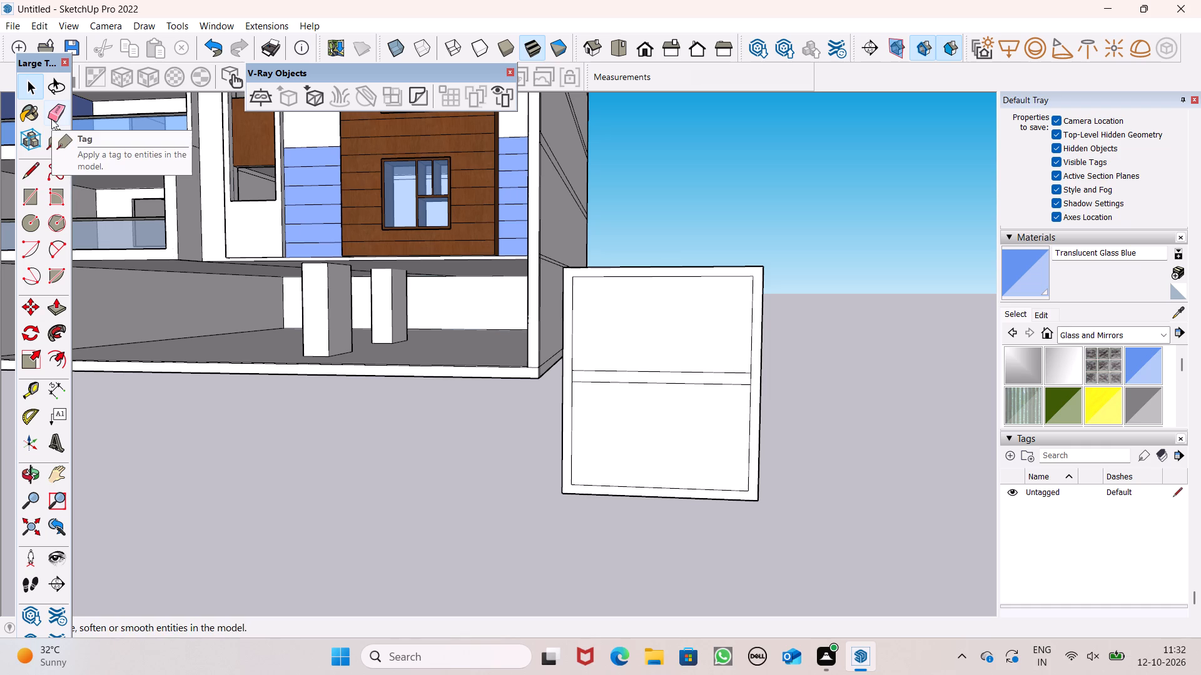
{"action": "left_click", "coordinate": [51, 119]}
{"action": "scroll", "coordinate": [556, 379], "scroll_direction": "up", "scroll_amount": 5}
{"action": "scroll", "coordinate": [566, 381], "scroll_direction": "down", "scroll_amount": 3}
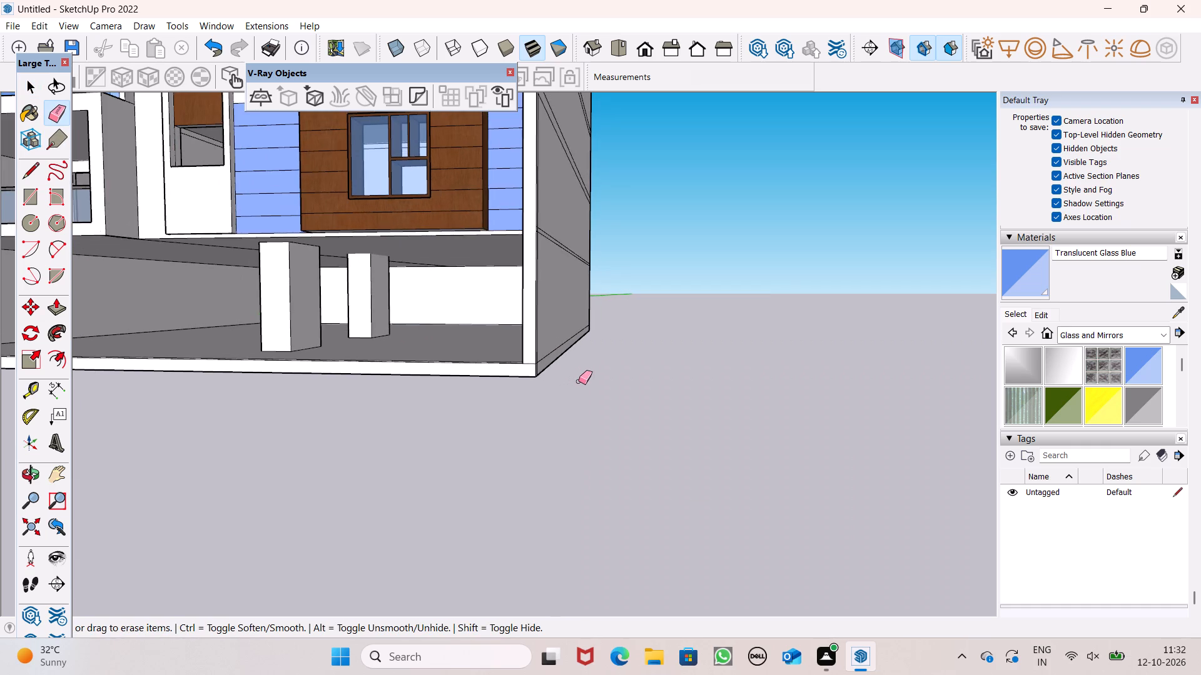
{"action": "scroll", "coordinate": [581, 384], "scroll_direction": "down", "scroll_amount": 3}
{"action": "scroll", "coordinate": [621, 383], "scroll_direction": "up", "scroll_amount": 11}
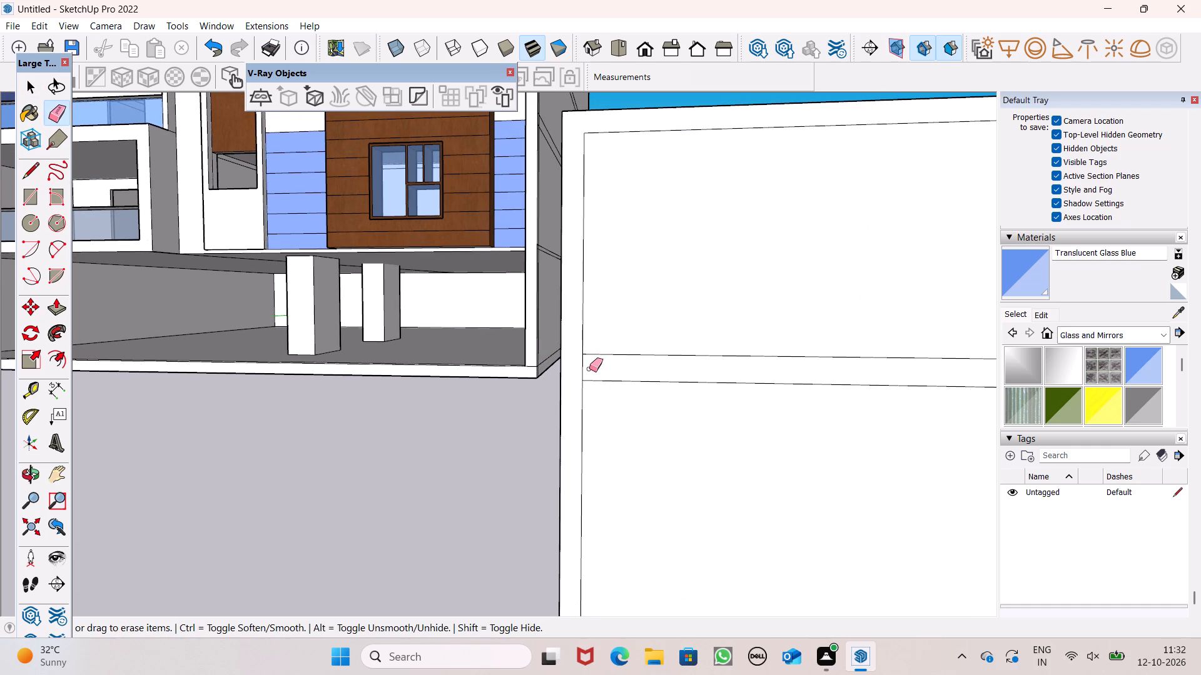
{"action": "left_click_drag", "start_coordinate": [587, 367], "coordinate": [579, 367]}
{"action": "scroll", "coordinate": [572, 365], "scroll_direction": "down", "scroll_amount": 4}
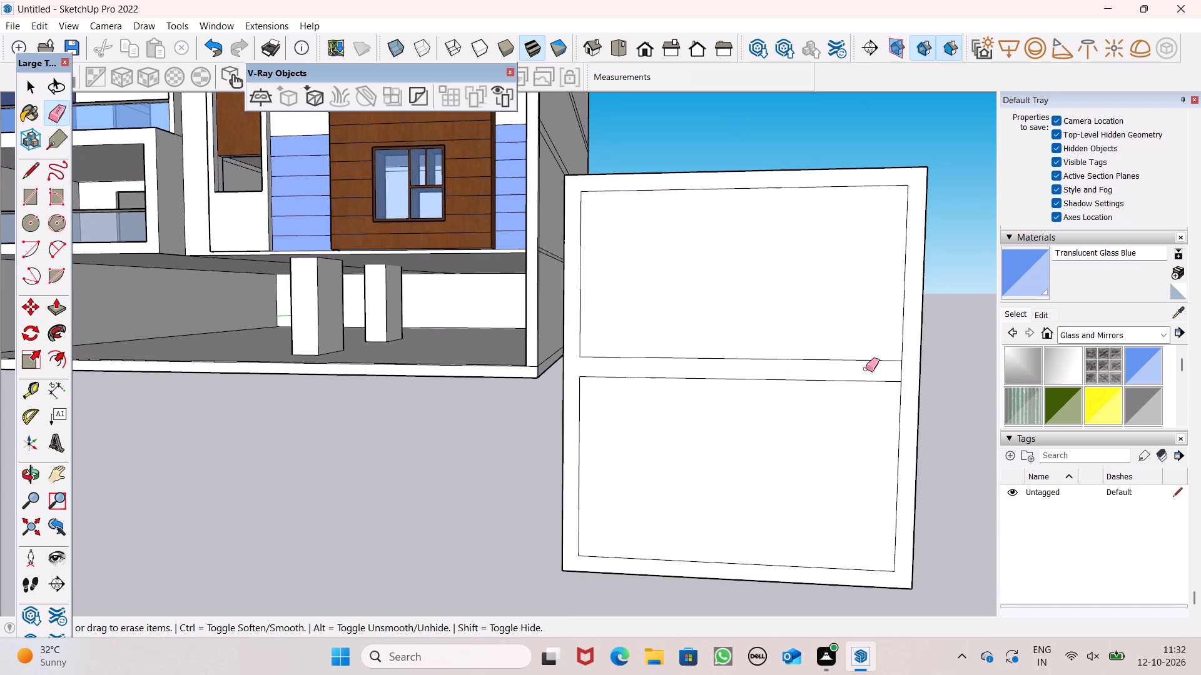
{"action": "left_click", "coordinate": [854, 369]}
{"action": "left_click_drag", "start_coordinate": [869, 369], "coordinate": [876, 371]}
{"action": "scroll", "coordinate": [554, 327], "scroll_direction": "down", "scroll_amount": 4}
{"action": "key", "text": "space"}
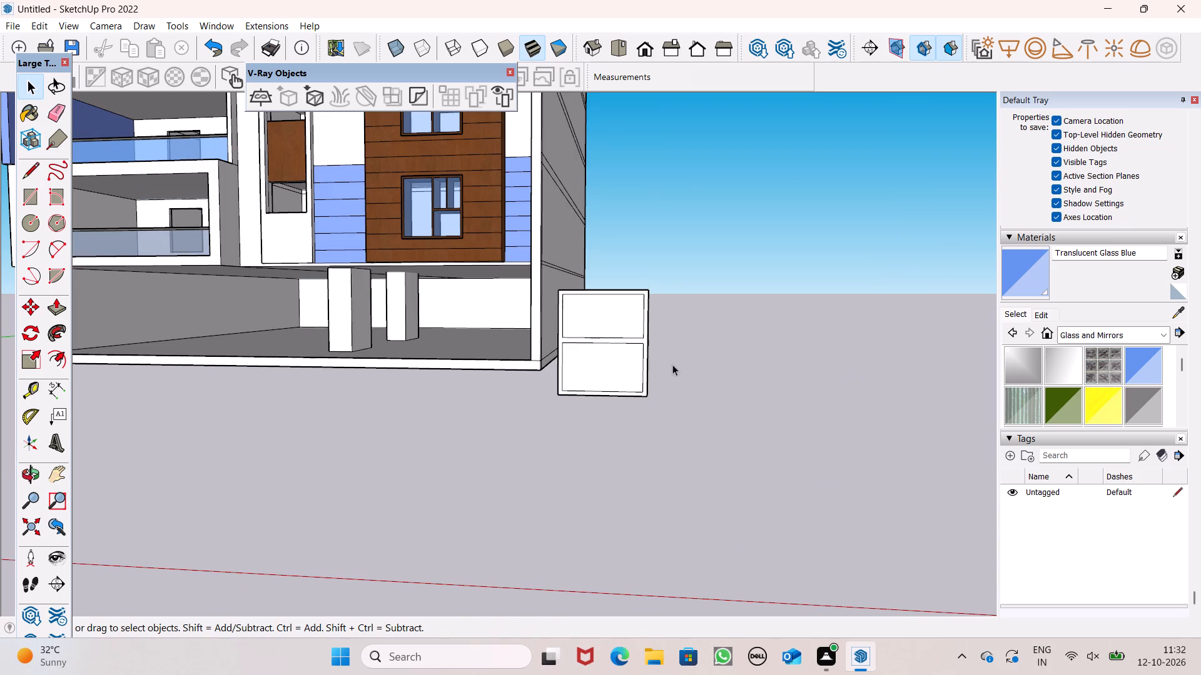
Push/Pull the window's frame and horizontal bar 6" from the back, leaving the two panes recessed.
{"action": "scroll", "coordinate": [673, 367], "scroll_direction": "down", "scroll_amount": 2}
{"action": "middle_click_drag", "start_coordinate": [672, 392], "coordinate": [545, 439]}
{"action": "scroll", "coordinate": [559, 361], "scroll_direction": "down", "scroll_amount": 5}
{"action": "scroll", "coordinate": [399, 432], "scroll_direction": "up", "scroll_amount": 2}
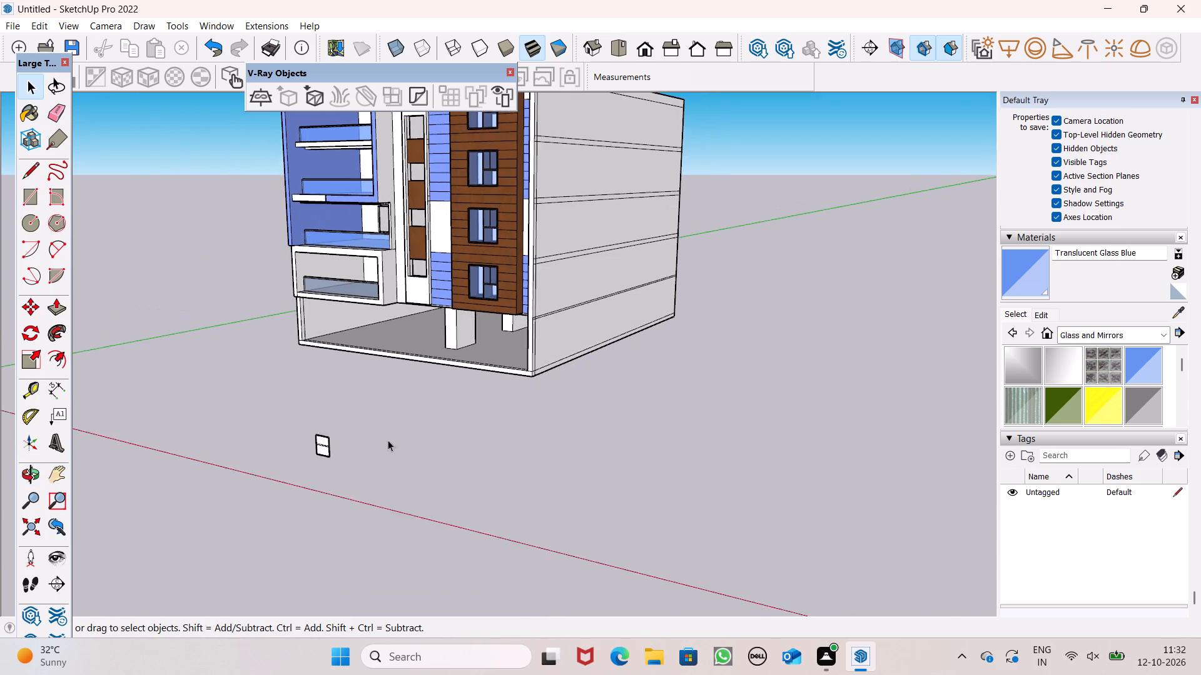
{"action": "scroll", "coordinate": [388, 440], "scroll_direction": "up", "scroll_amount": 5}
{"action": "scroll", "coordinate": [280, 460], "scroll_direction": "up", "scroll_amount": 7}
{"action": "middle_click_drag", "start_coordinate": [281, 473], "coordinate": [197, 496]}
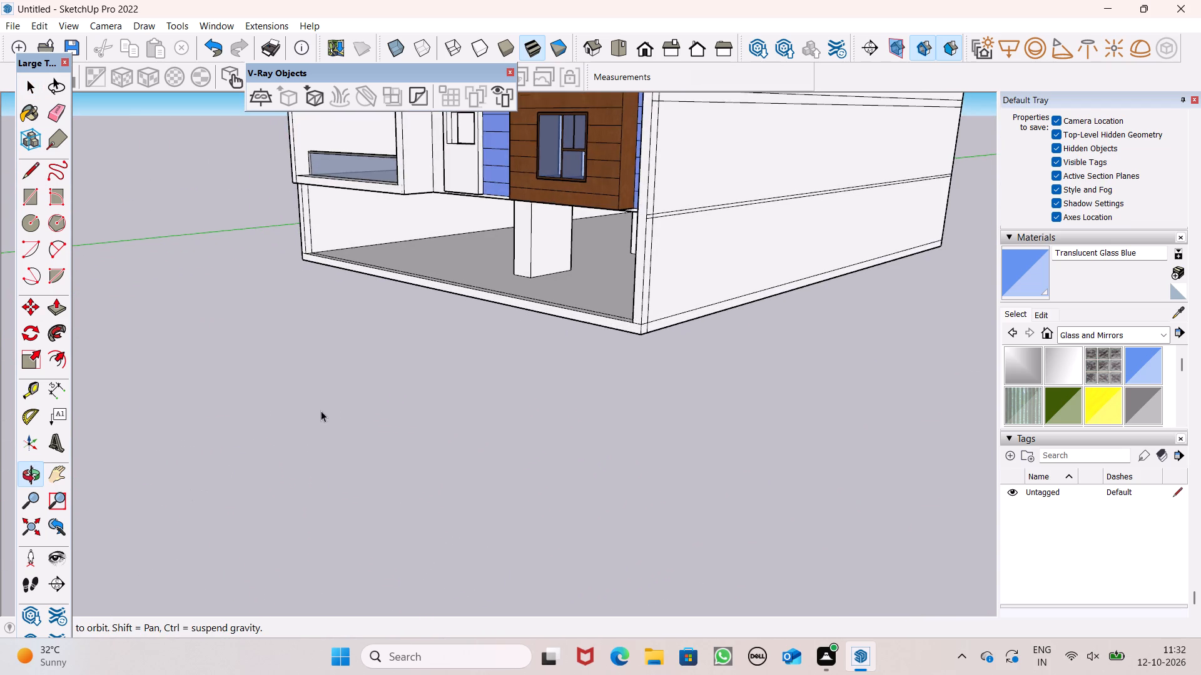
{"action": "scroll", "coordinate": [321, 411], "scroll_direction": "down", "scroll_amount": 9}
{"action": "scroll", "coordinate": [188, 464], "scroll_direction": "up", "scroll_amount": 7}
{"action": "middle_click_drag", "start_coordinate": [133, 480], "coordinate": [99, 482]}
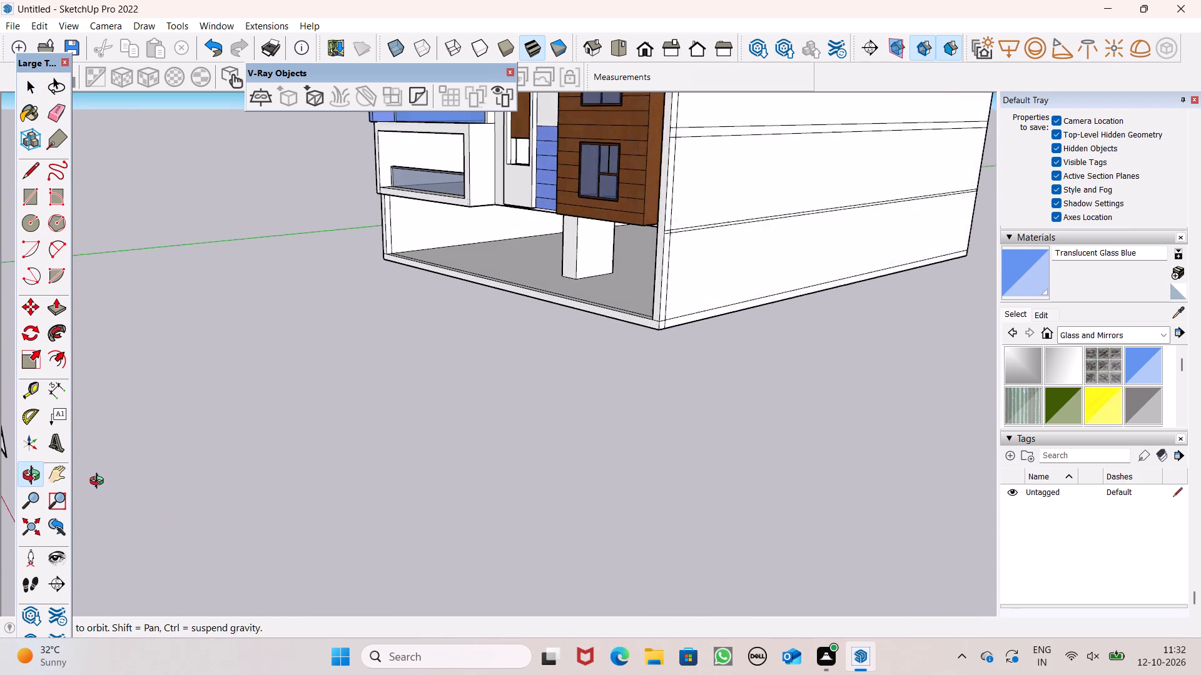
{"action": "middle_click_drag", "start_coordinate": [99, 482], "coordinate": [78, 482]}
{"action": "scroll", "coordinate": [338, 382], "scroll_direction": "down", "scroll_amount": 6}
{"action": "scroll", "coordinate": [196, 414], "scroll_direction": "up", "scroll_amount": 8}
{"action": "middle_click_drag", "start_coordinate": [315, 453], "coordinate": [263, 469]}
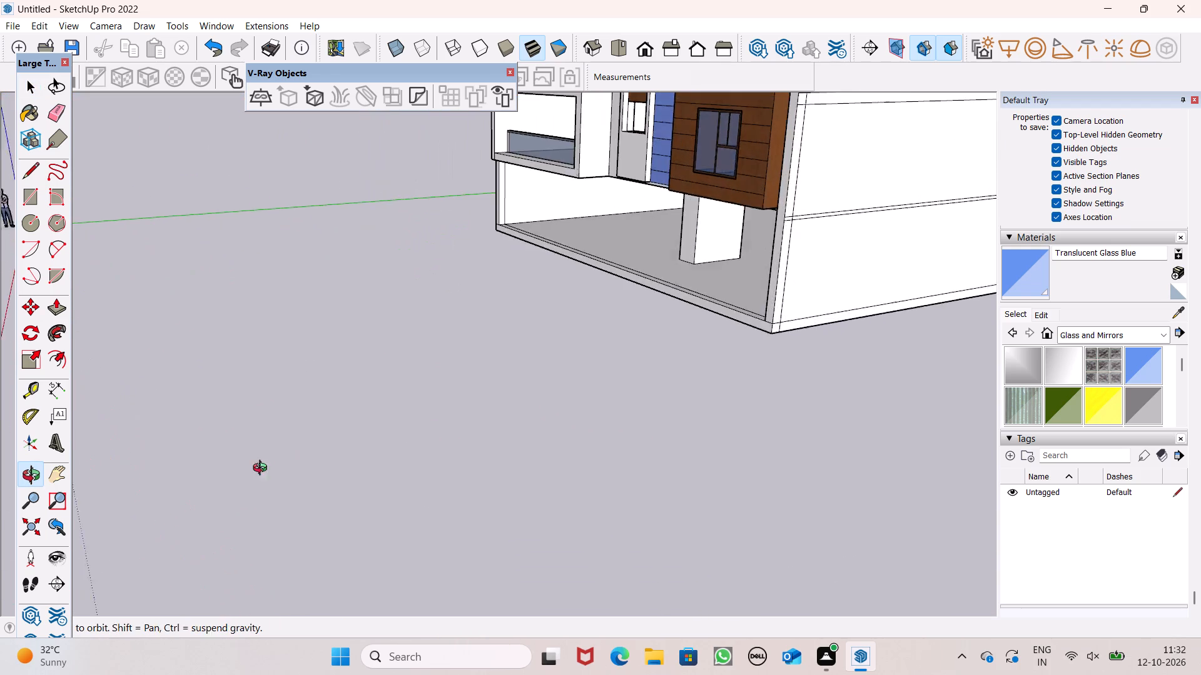
{"action": "middle_click_drag", "start_coordinate": [263, 469], "coordinate": [230, 469]}
{"action": "scroll", "coordinate": [578, 337], "scroll_direction": "down", "scroll_amount": 6}
{"action": "scroll", "coordinate": [310, 371], "scroll_direction": "up", "scroll_amount": 7}
{"action": "middle_click_drag", "start_coordinate": [226, 404], "coordinate": [190, 416]}
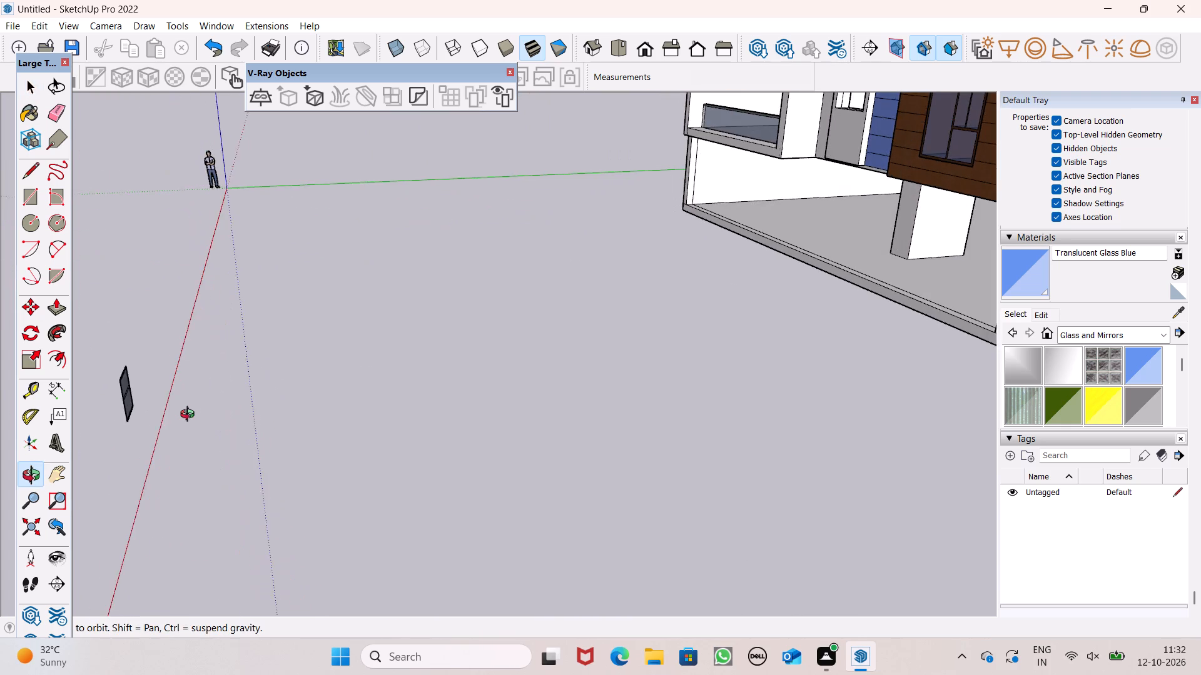
{"action": "middle_click_drag", "start_coordinate": [190, 416], "coordinate": [170, 407]}
{"action": "scroll", "coordinate": [73, 387], "scroll_direction": "up", "scroll_amount": 6}
{"action": "scroll", "coordinate": [365, 373], "scroll_direction": "down", "scroll_amount": 5}
{"action": "scroll", "coordinate": [238, 364], "scroll_direction": "up", "scroll_amount": 3}
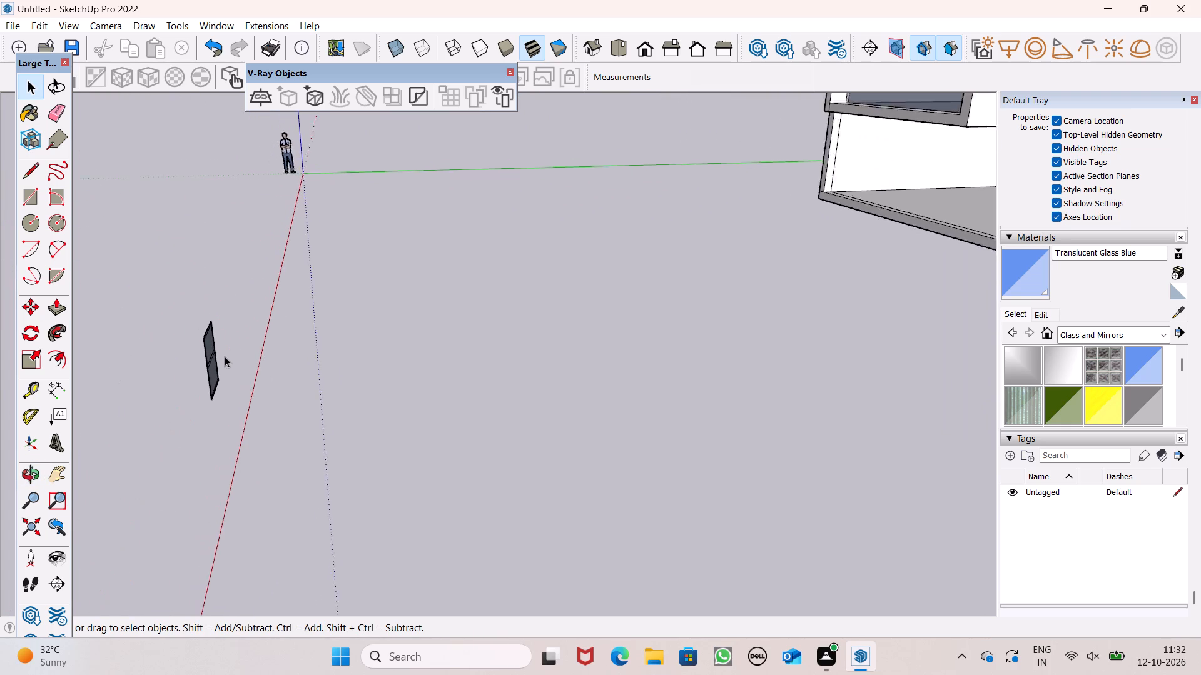
{"action": "scroll", "coordinate": [225, 356], "scroll_direction": "up", "scroll_amount": 5}
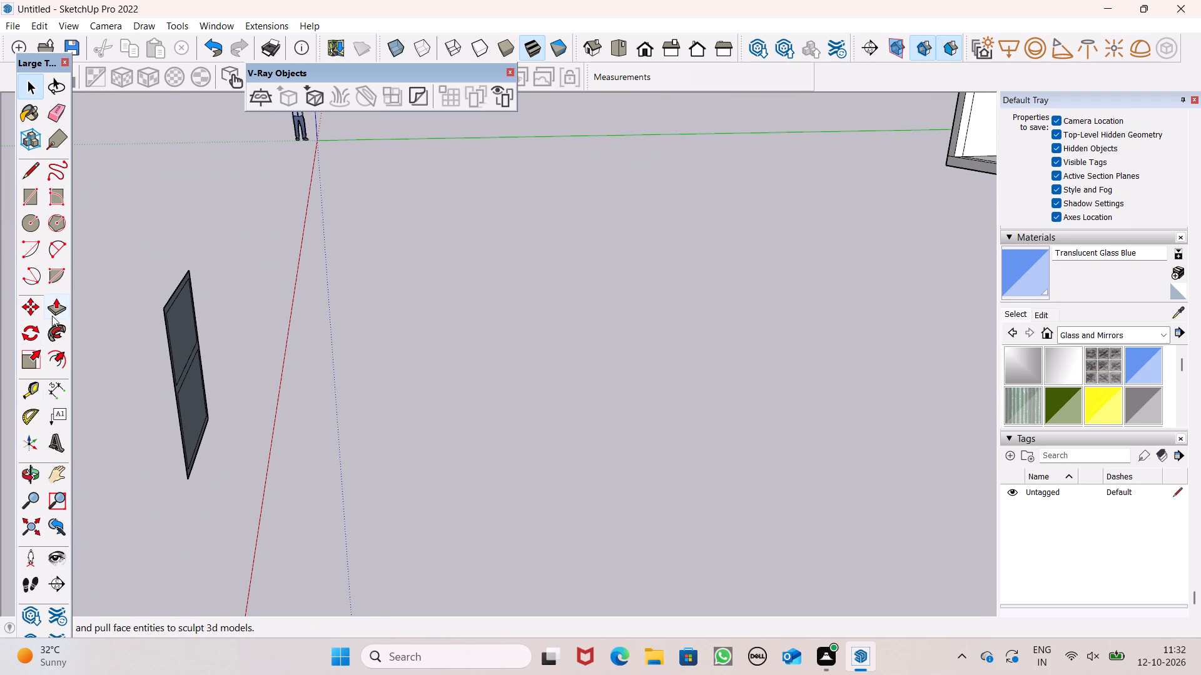
{"action": "left_click", "coordinate": [58, 313]}
{"action": "middle_click_drag", "start_coordinate": [170, 447], "coordinate": [68, 457]}
{"action": "scroll", "coordinate": [71, 449], "scroll_direction": "up", "scroll_amount": 1}
{"action": "scroll", "coordinate": [382, 302], "scroll_direction": "down", "scroll_amount": 5}
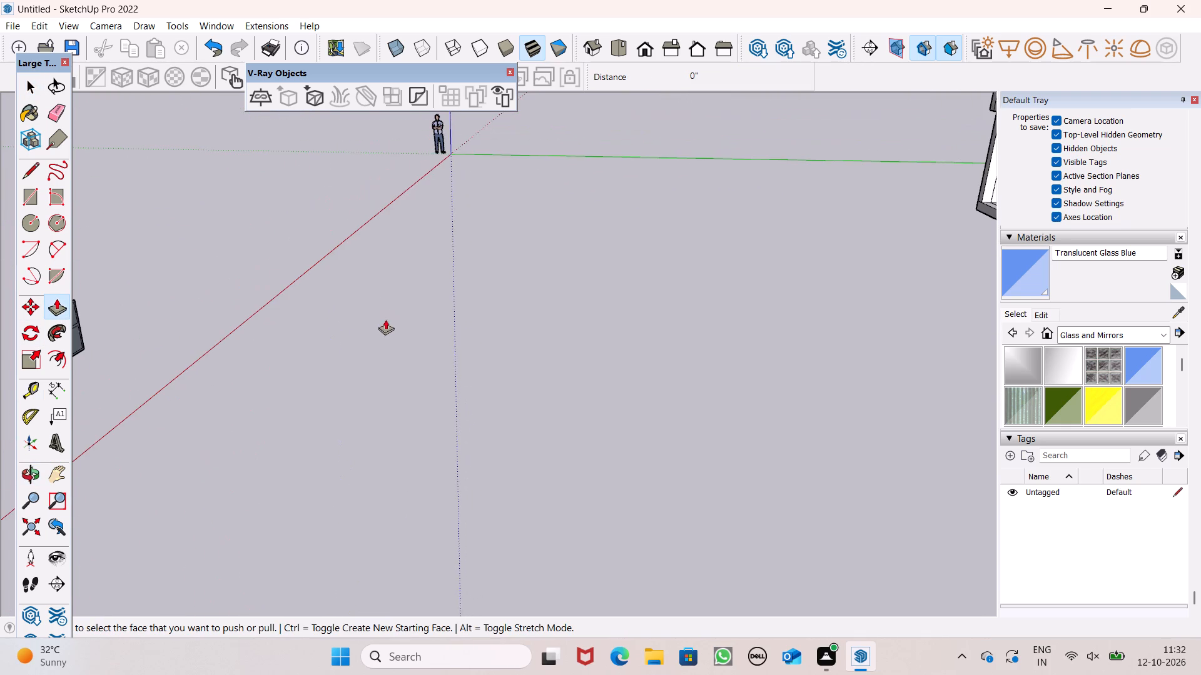
{"action": "scroll", "coordinate": [374, 320], "scroll_direction": "down", "scroll_amount": 3}
{"action": "scroll", "coordinate": [160, 317], "scroll_direction": "up", "scroll_amount": 15}
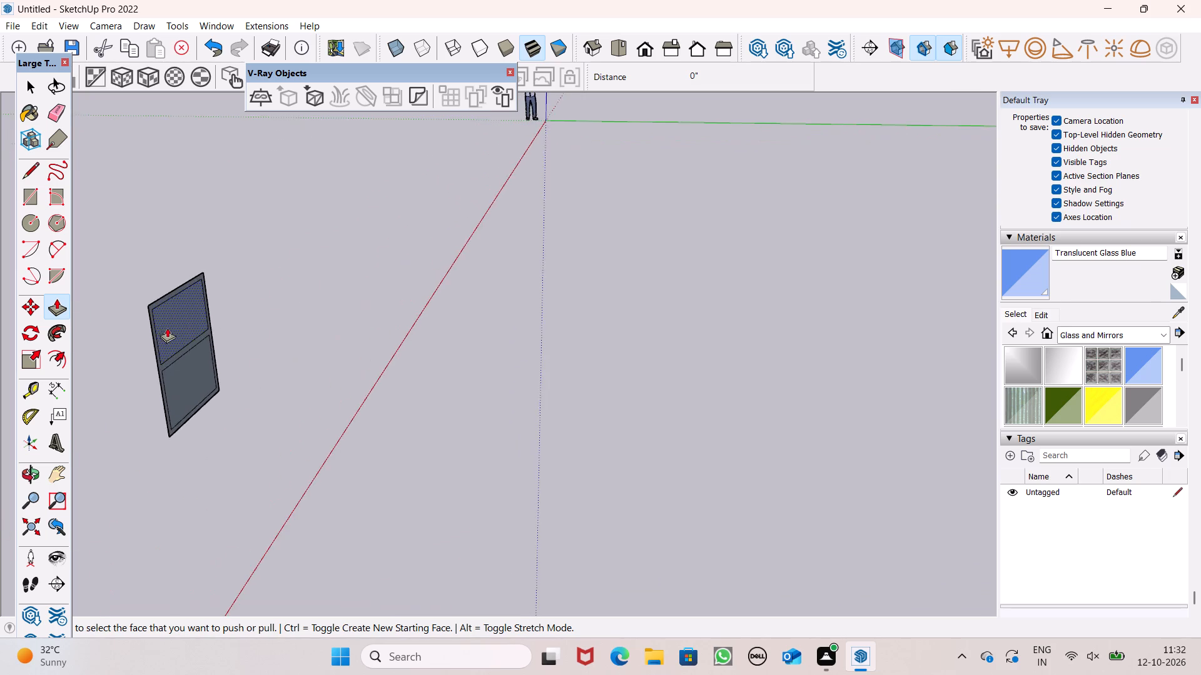
{"action": "scroll", "coordinate": [171, 367], "scroll_direction": "up", "scroll_amount": 9}
{"action": "left_click_drag", "start_coordinate": [158, 376], "coordinate": [163, 379]}
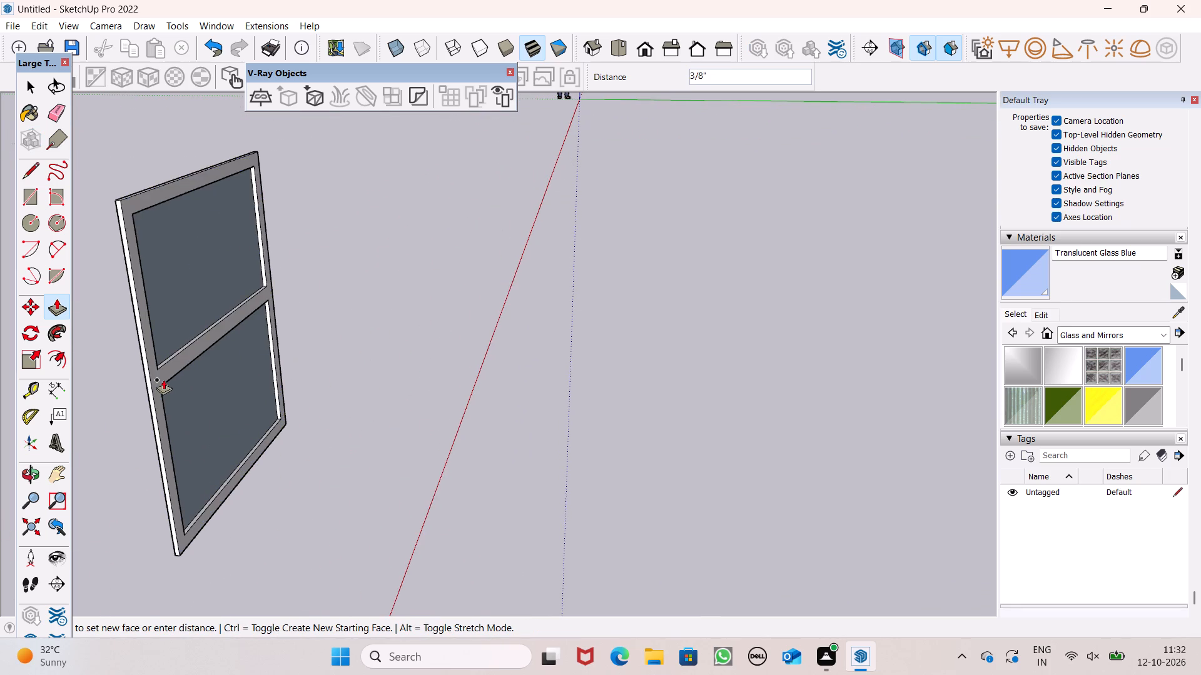
{"action": "left_click_drag", "start_coordinate": [163, 379], "coordinate": [169, 384]}
{"action": "key", "text": "6"}
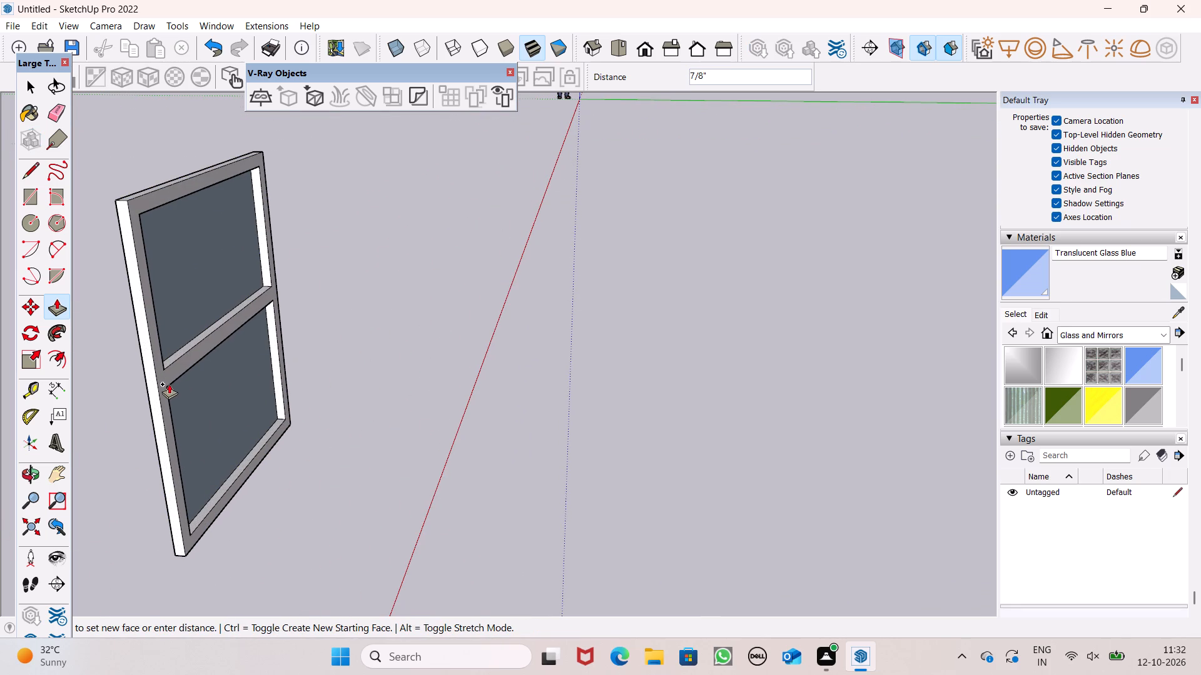
{"action": "left_click_drag", "start_coordinate": [169, 384], "coordinate": [170, 384]}
{"action": "key", "text": "shift+quotedbl"}
{"action": "key", "text": "Return"}
Paint the window's upper and lower panes with Translucent Glass Blue.
{"action": "scroll", "coordinate": [266, 367], "scroll_direction": "down", "scroll_amount": 4}
{"action": "middle_click_drag", "start_coordinate": [327, 439], "coordinate": [594, 380]}
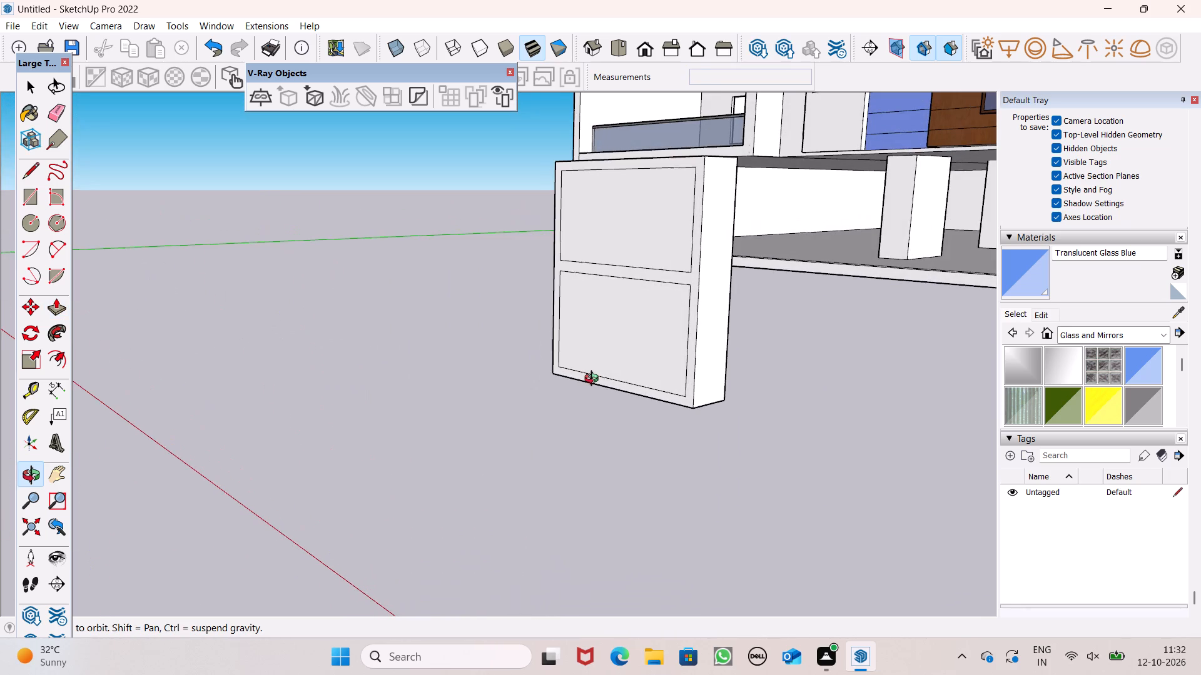
{"action": "middle_click_drag", "start_coordinate": [594, 380], "coordinate": [600, 389]}
{"action": "middle_click_drag", "start_coordinate": [636, 421], "coordinate": [764, 442]}
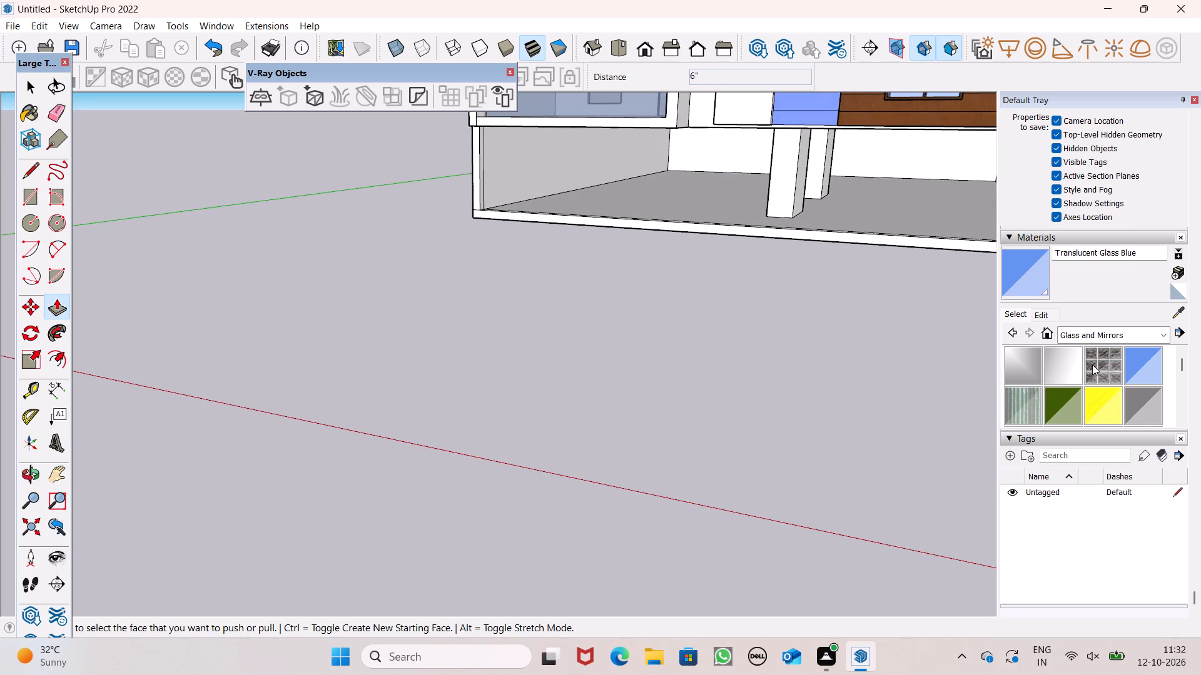
{"action": "scroll", "coordinate": [467, 357], "scroll_direction": "down", "scroll_amount": 6}
{"action": "left_click", "coordinate": [1137, 369]}
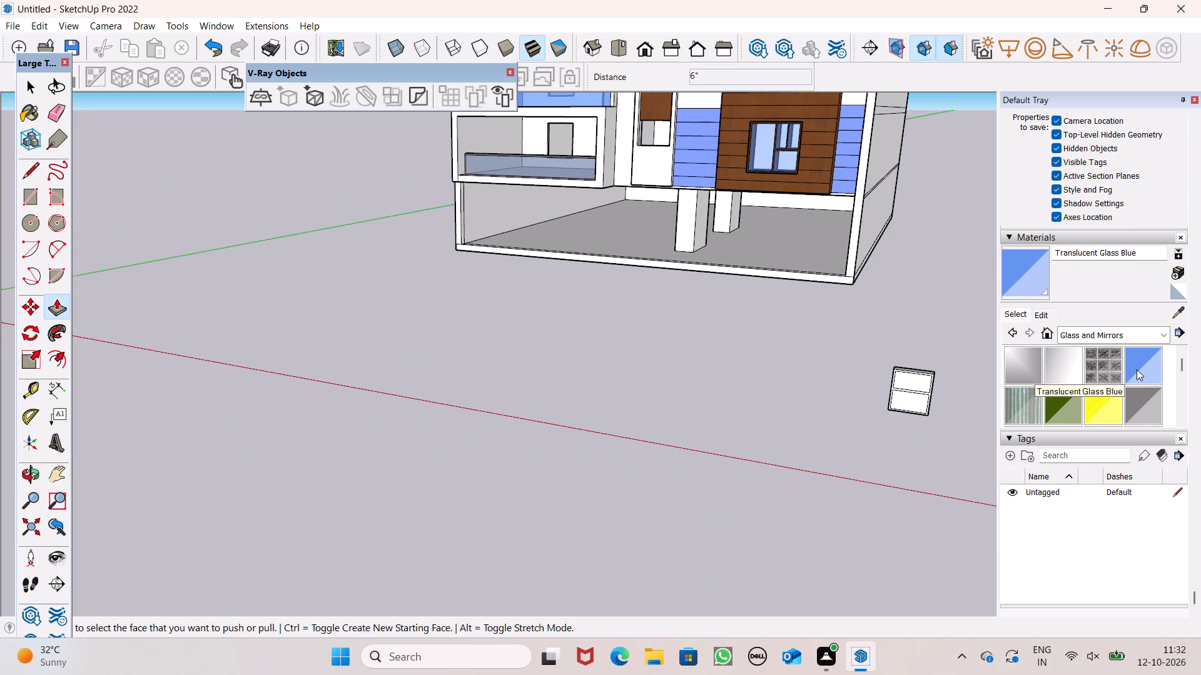
{"action": "scroll", "coordinate": [948, 390], "scroll_direction": "up", "scroll_amount": 7}
{"action": "left_click", "coordinate": [905, 376]}
{"action": "left_click", "coordinate": [898, 407]}
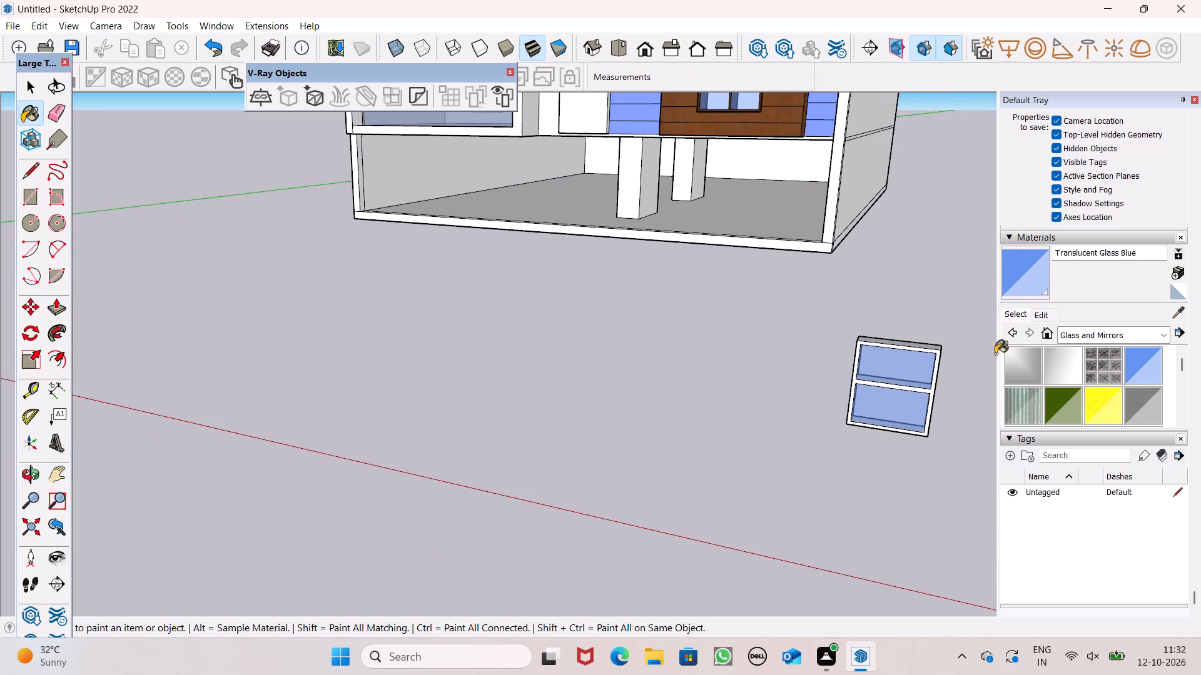
Paint the window frame's front face and outer top face with dark brown Color C08 from the Colors collection.
{"action": "left_click", "coordinate": [1021, 312]}
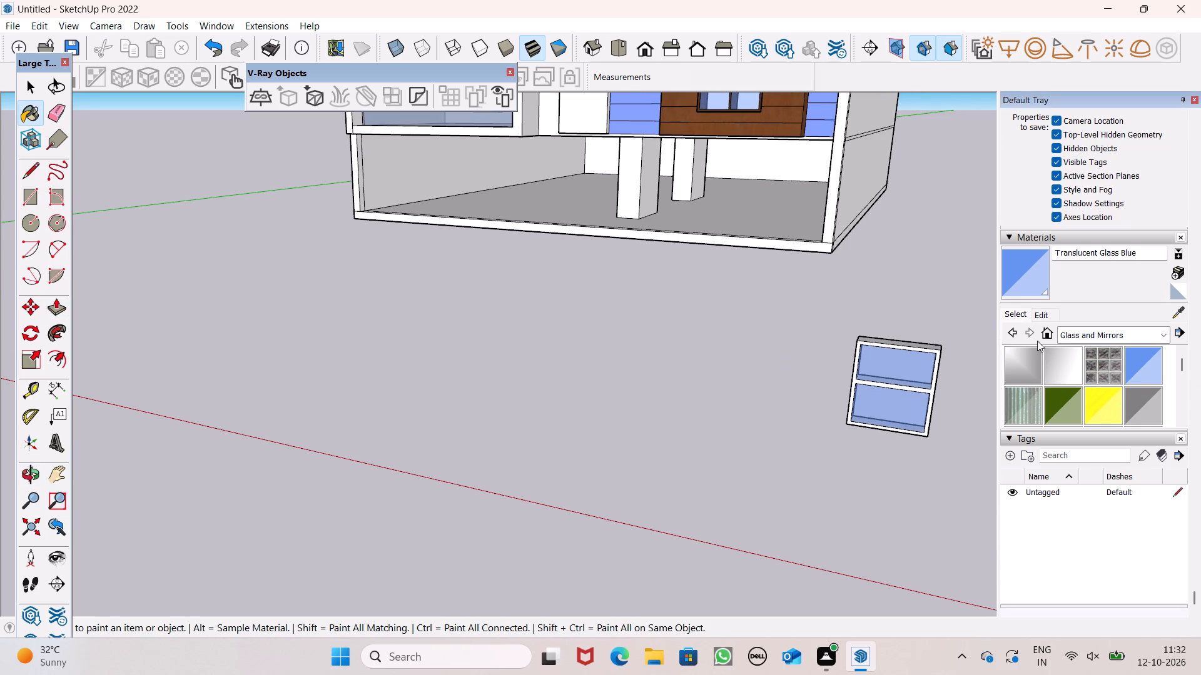
{"action": "left_click", "coordinate": [1085, 331]}
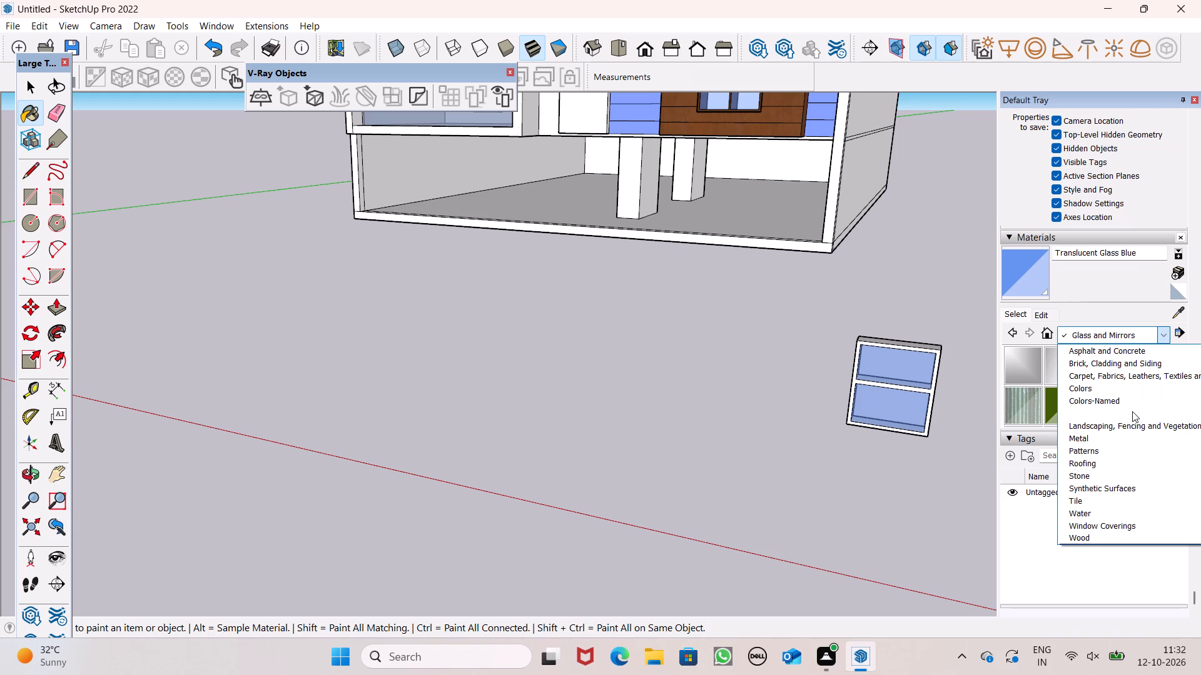
{"action": "left_click", "coordinate": [1132, 410]}
{"action": "left_click", "coordinate": [1117, 339]}
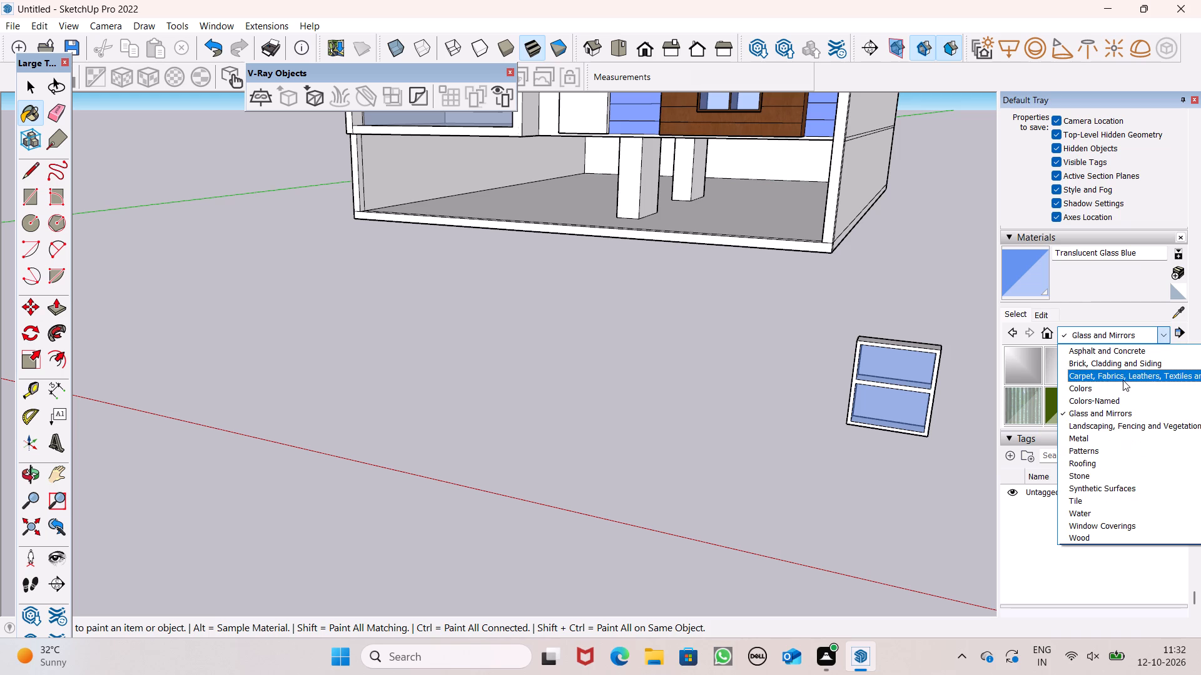
{"action": "left_click", "coordinate": [1122, 384]}
{"action": "scroll", "coordinate": [1119, 386], "scroll_direction": "down", "scroll_amount": 1}
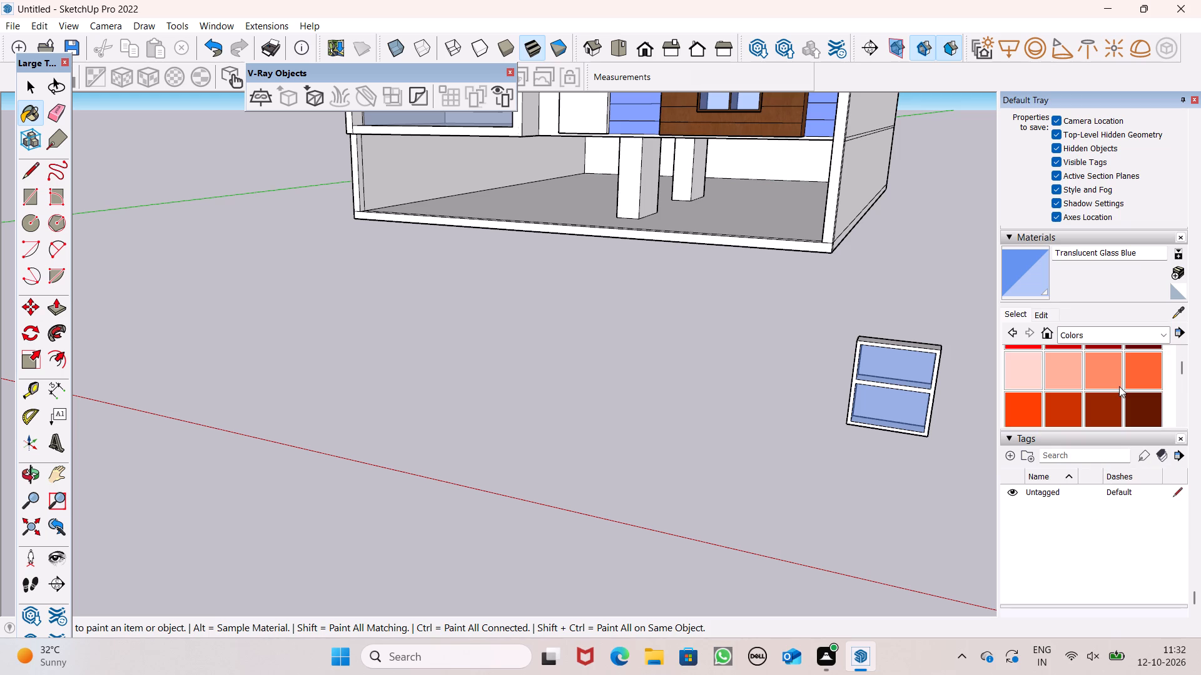
{"action": "scroll", "coordinate": [1119, 386], "scroll_direction": "down", "scroll_amount": 2}
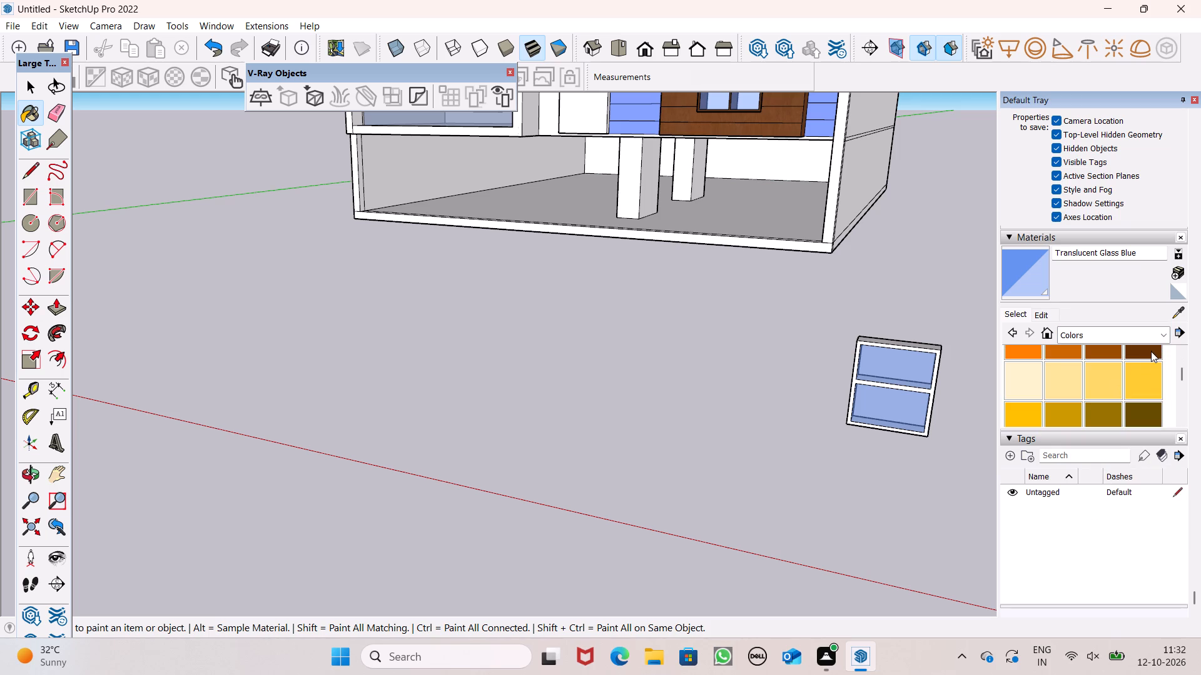
{"action": "left_click", "coordinate": [1151, 351]}
{"action": "scroll", "coordinate": [933, 363], "scroll_direction": "up", "scroll_amount": 8}
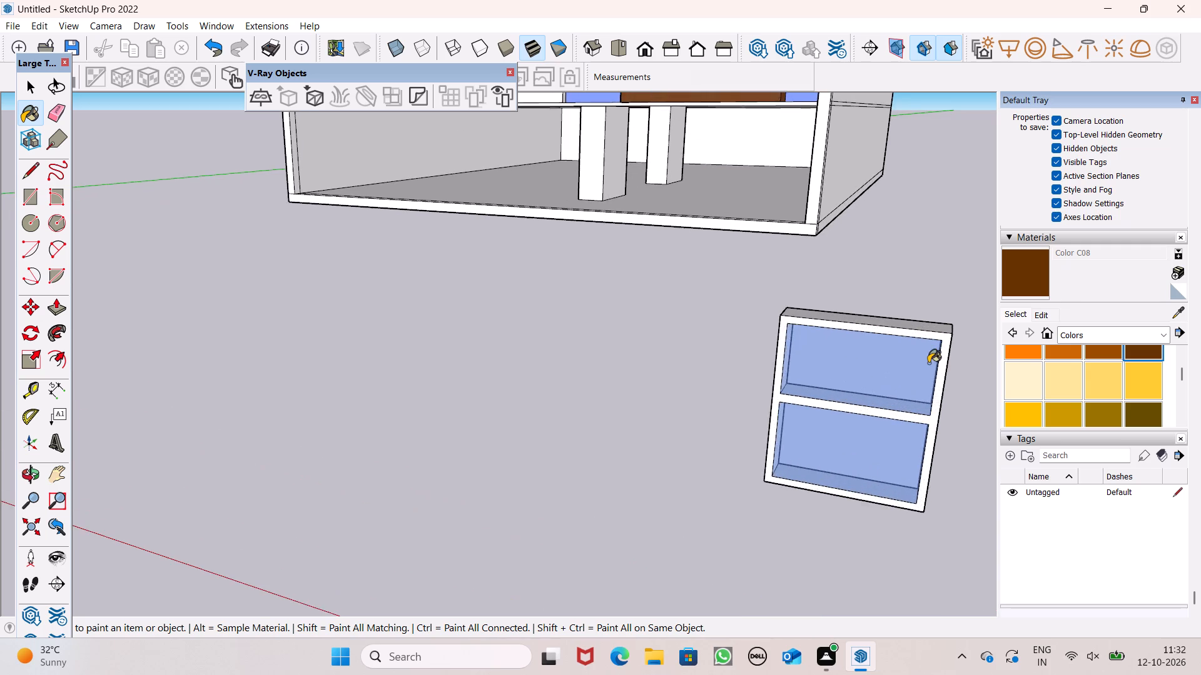
{"action": "scroll", "coordinate": [929, 362], "scroll_direction": "up", "scroll_amount": 6}
{"action": "left_click", "coordinate": [955, 341]}
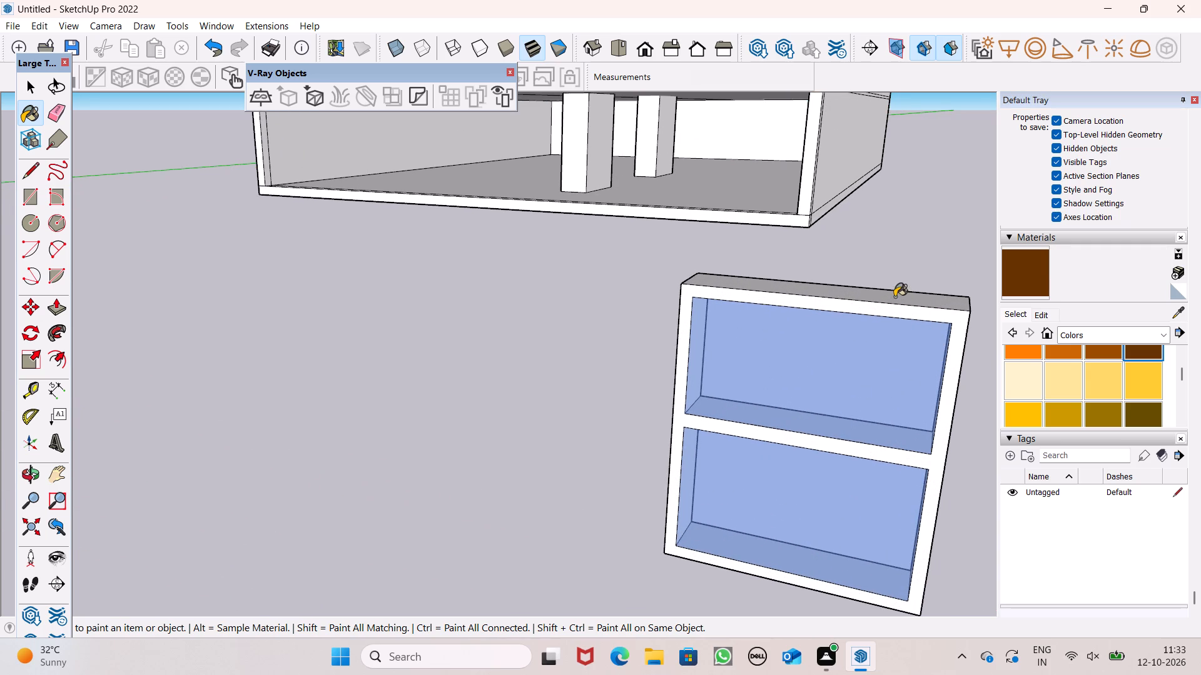
{"action": "left_click", "coordinate": [894, 297]}
Paint the window frame's two outer side faces with the same dark brown Color C08.
{"action": "scroll", "coordinate": [884, 303], "scroll_direction": "down", "scroll_amount": 5}
{"action": "scroll", "coordinate": [851, 376], "scroll_direction": "down", "scroll_amount": 6}
{"action": "scroll", "coordinate": [849, 430], "scroll_direction": "down", "scroll_amount": 6}
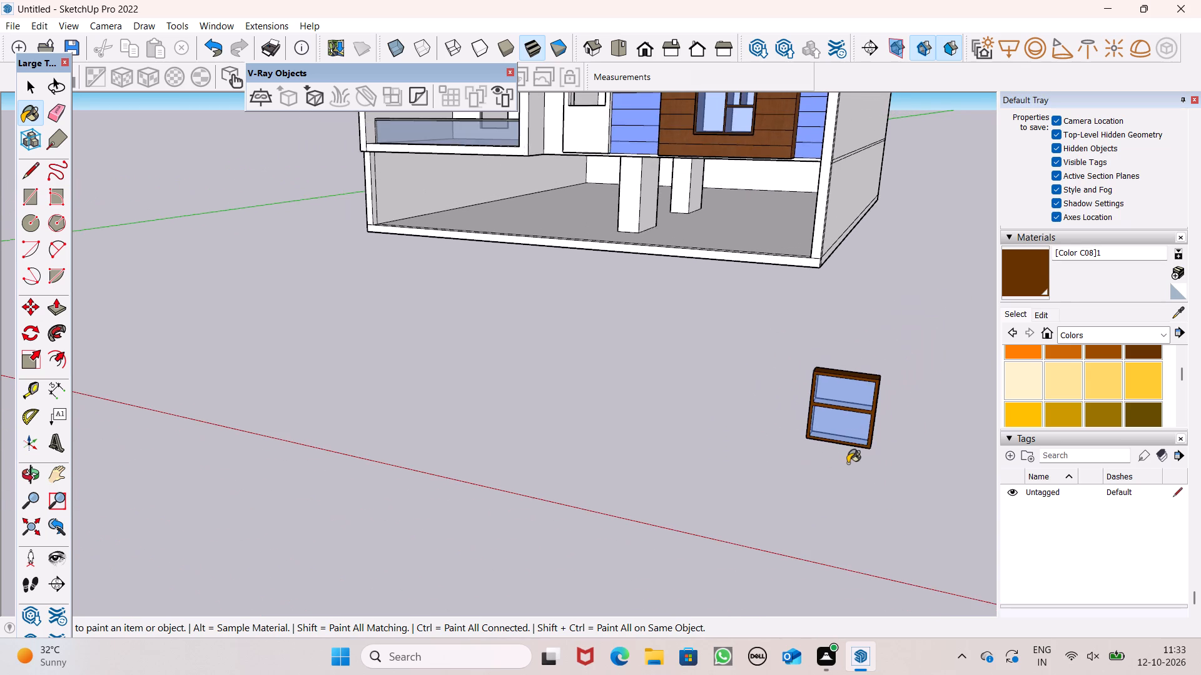
{"action": "middle_click_drag", "start_coordinate": [849, 467], "coordinate": [824, 446]}
{"action": "scroll", "coordinate": [761, 314], "scroll_direction": "up", "scroll_amount": 7}
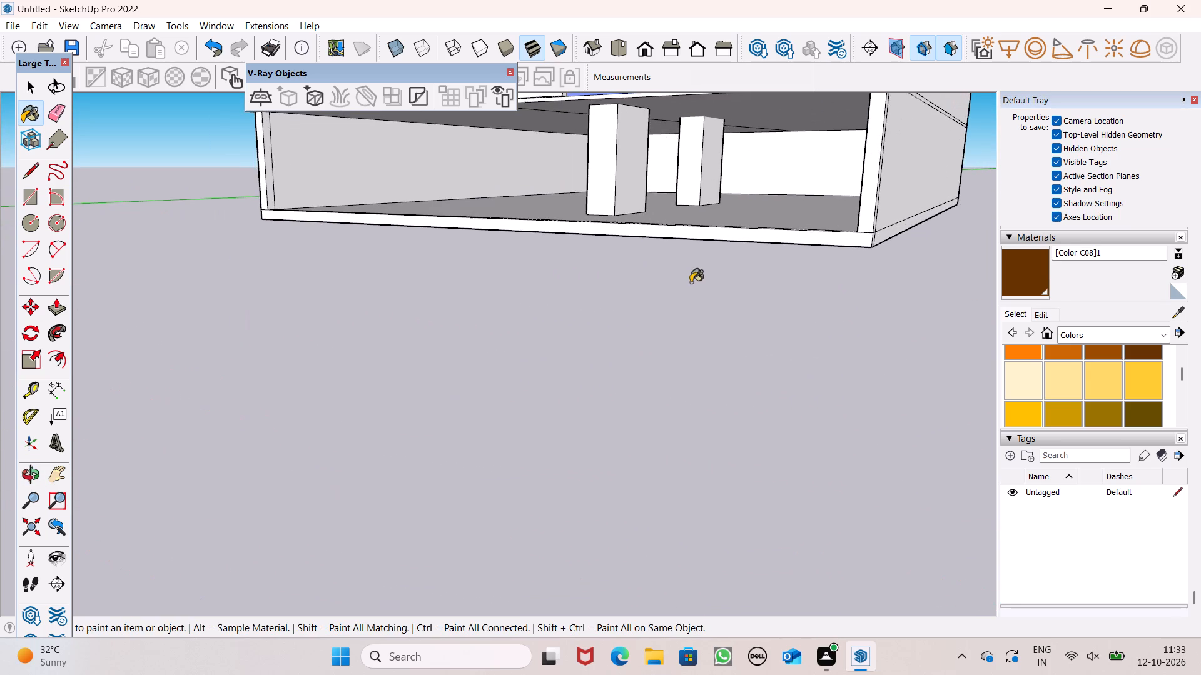
{"action": "scroll", "coordinate": [676, 277], "scroll_direction": "down", "scroll_amount": 3}
{"action": "left_click", "coordinate": [619, 278]}
{"action": "middle_click_drag", "start_coordinate": [613, 342], "coordinate": [721, 355]}
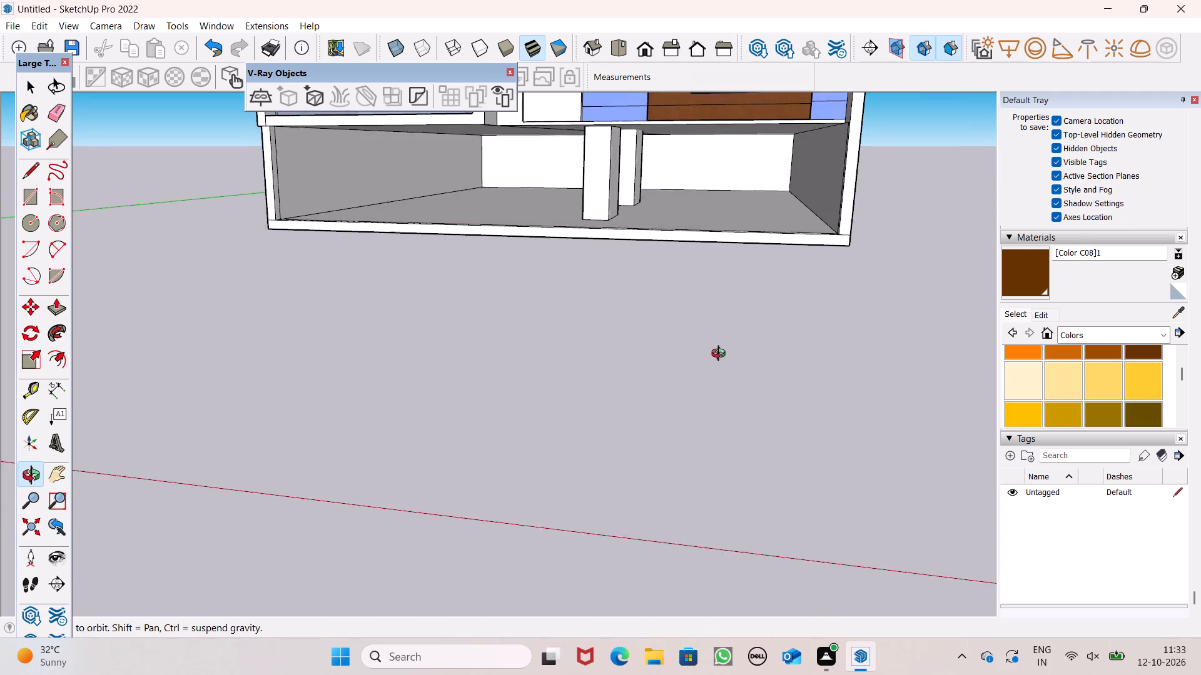
{"action": "middle_click_drag", "start_coordinate": [721, 355], "coordinate": [731, 359]}
{"action": "scroll", "coordinate": [617, 319], "scroll_direction": "down", "scroll_amount": 10}
{"action": "scroll", "coordinate": [831, 348], "scroll_direction": "up", "scroll_amount": 4}
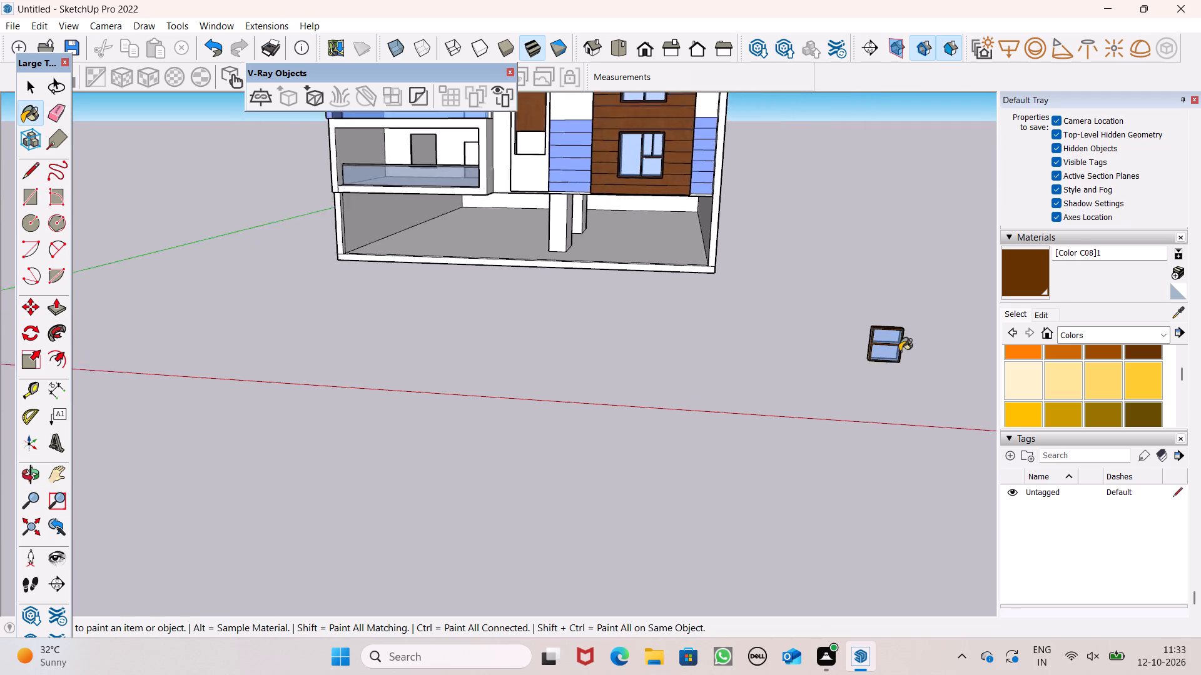
{"action": "scroll", "coordinate": [899, 351], "scroll_direction": "up", "scroll_amount": 3}
{"action": "middle_click_drag", "start_coordinate": [910, 387], "coordinate": [956, 396]}
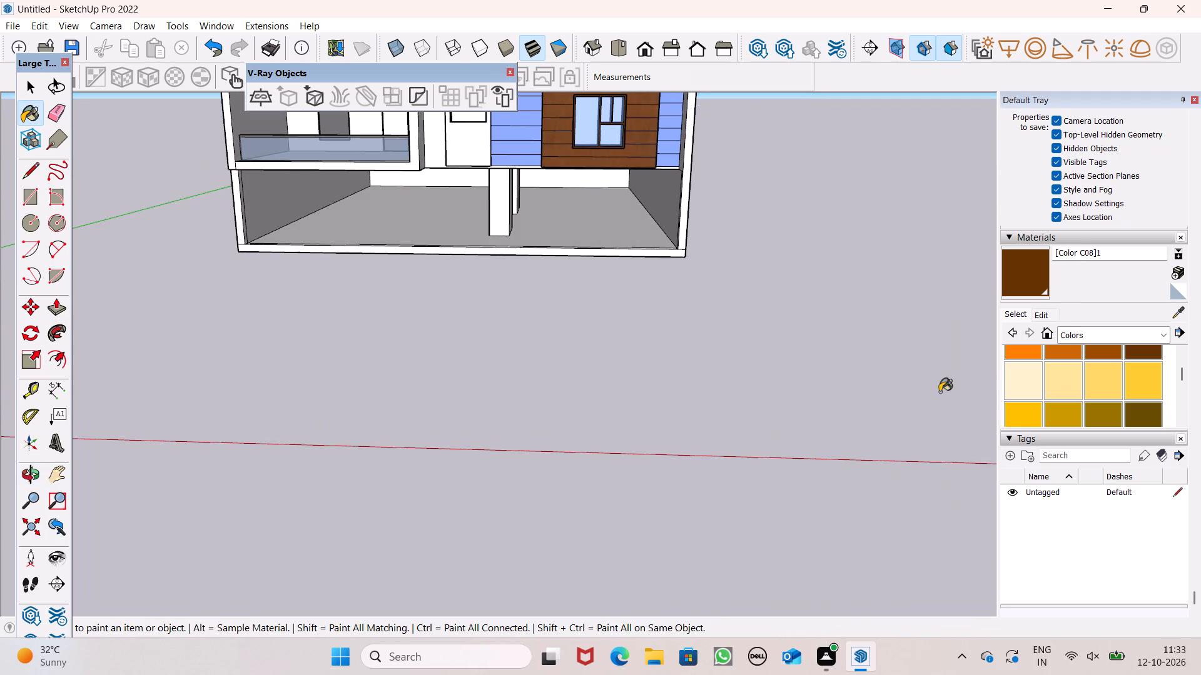
{"action": "scroll", "coordinate": [657, 319], "scroll_direction": "down", "scroll_amount": 3}
{"action": "scroll", "coordinate": [846, 321], "scroll_direction": "up", "scroll_amount": 7}
{"action": "scroll", "coordinate": [953, 350], "scroll_direction": "up", "scroll_amount": 7}
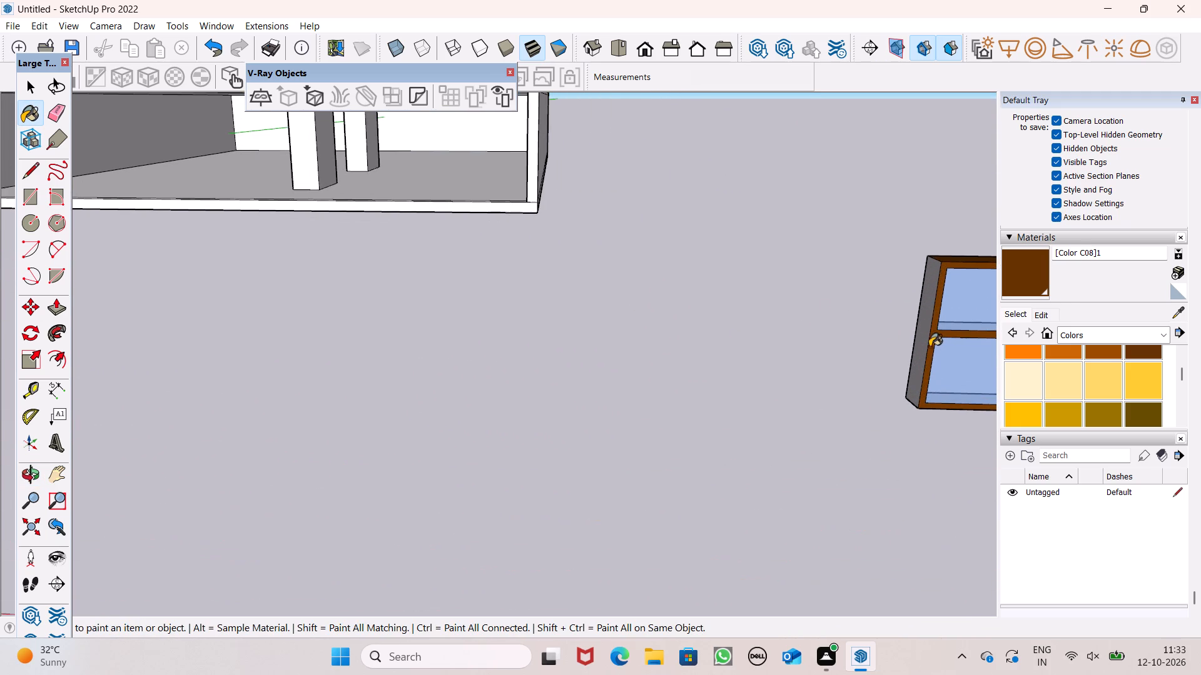
{"action": "left_click", "coordinate": [925, 347]}
Paint the window frame's back face, one inner side of both openings, the bar's top and the bottom sill dark brown Color C08.
{"action": "scroll", "coordinate": [866, 310], "scroll_direction": "down", "scroll_amount": 7}
{"action": "middle_click_drag", "start_coordinate": [834, 367], "coordinate": [462, 385]}
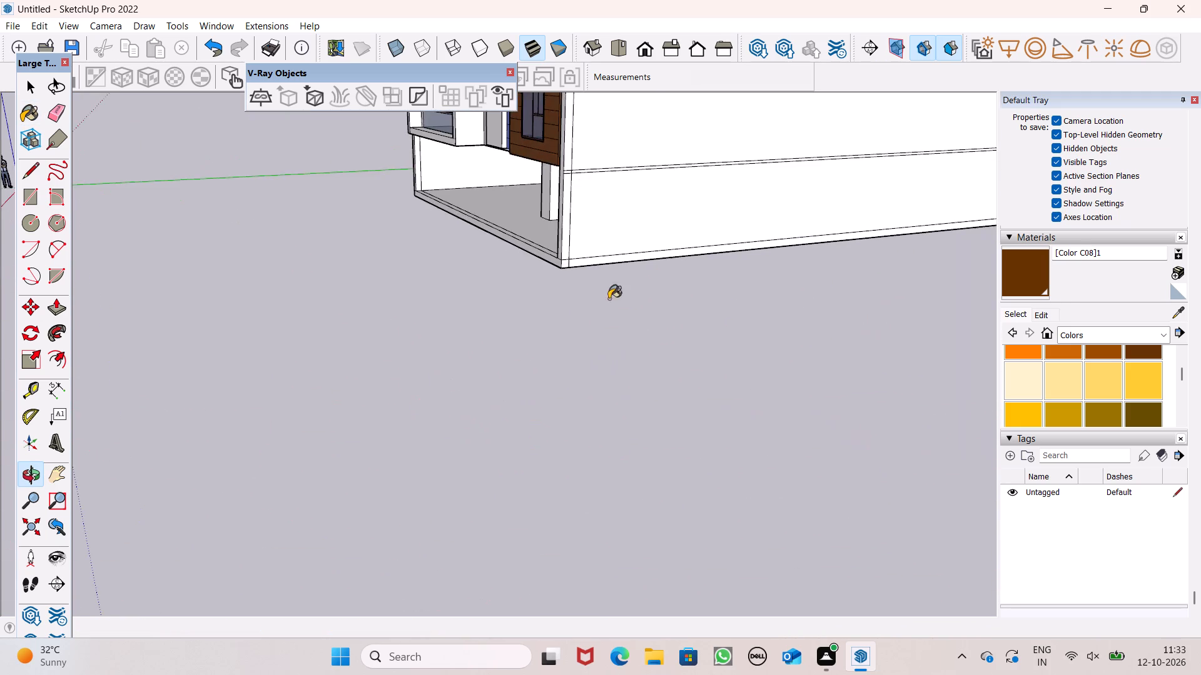
{"action": "scroll", "coordinate": [684, 276], "scroll_direction": "down", "scroll_amount": 4}
{"action": "scroll", "coordinate": [190, 291], "scroll_direction": "up", "scroll_amount": 14}
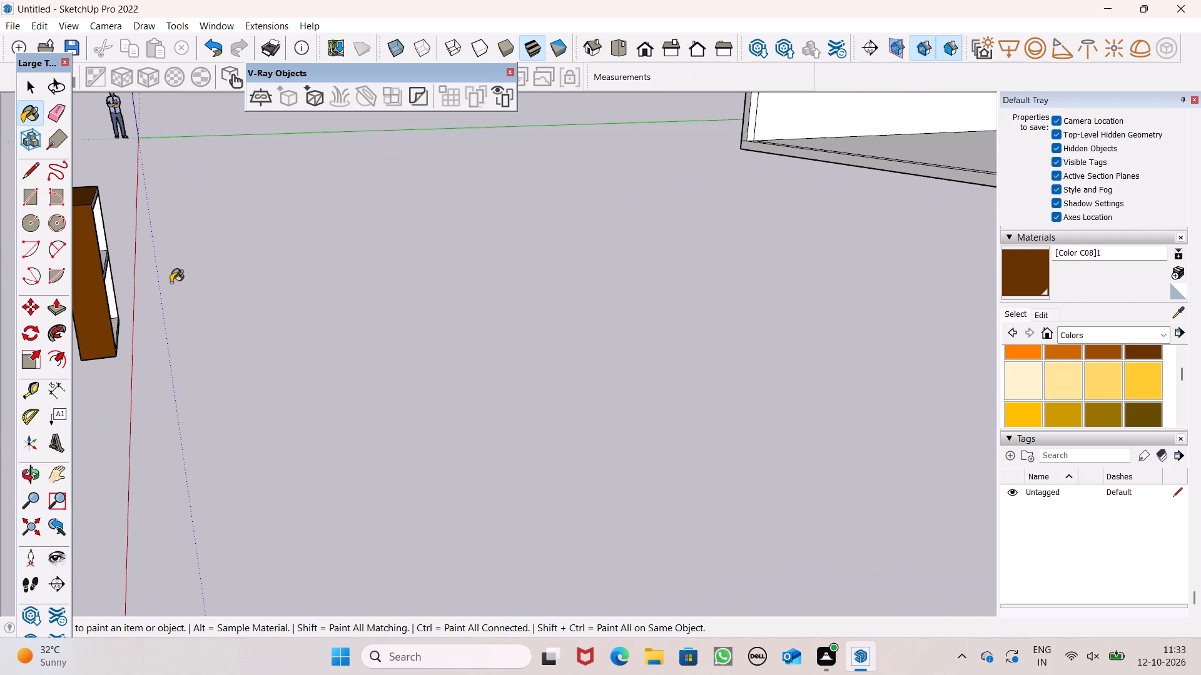
{"action": "scroll", "coordinate": [36, 260], "scroll_direction": "up", "scroll_amount": 6}
{"action": "middle_click_drag", "start_coordinate": [152, 291], "coordinate": [137, 321]}
{"action": "scroll", "coordinate": [137, 321], "scroll_direction": "up", "scroll_amount": 1}
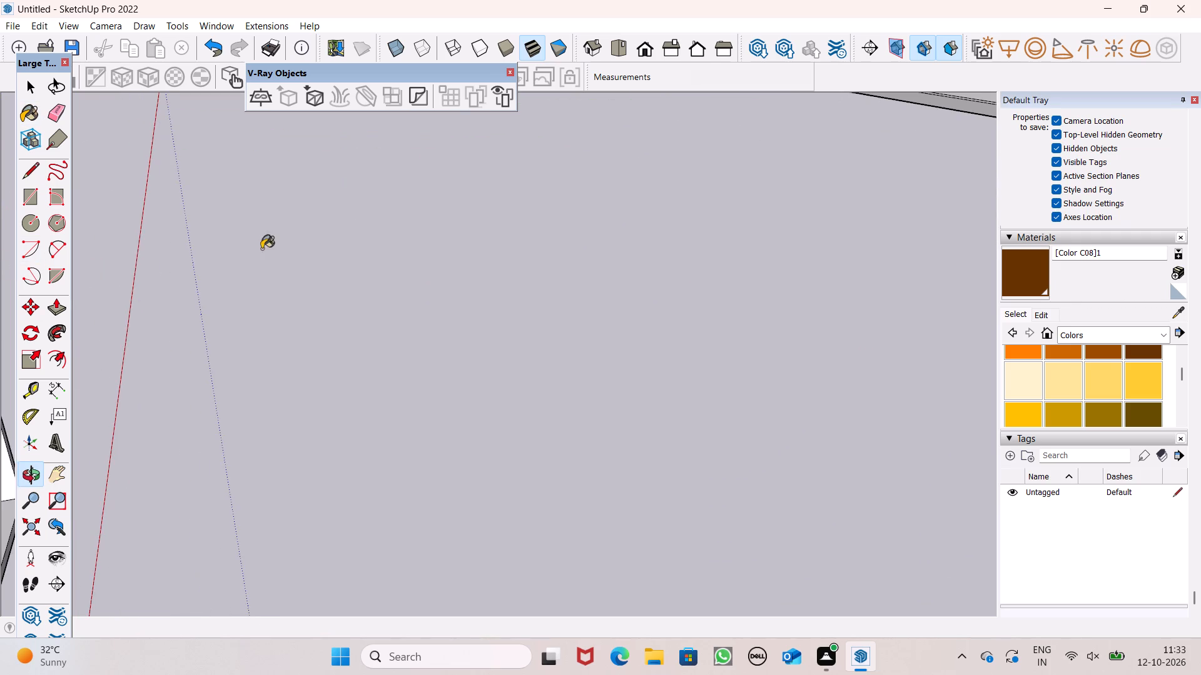
{"action": "scroll", "coordinate": [343, 235], "scroll_direction": "down", "scroll_amount": 3}
{"action": "scroll", "coordinate": [210, 314], "scroll_direction": "up", "scroll_amount": 5}
{"action": "middle_click_drag", "start_coordinate": [197, 331], "coordinate": [52, 358]}
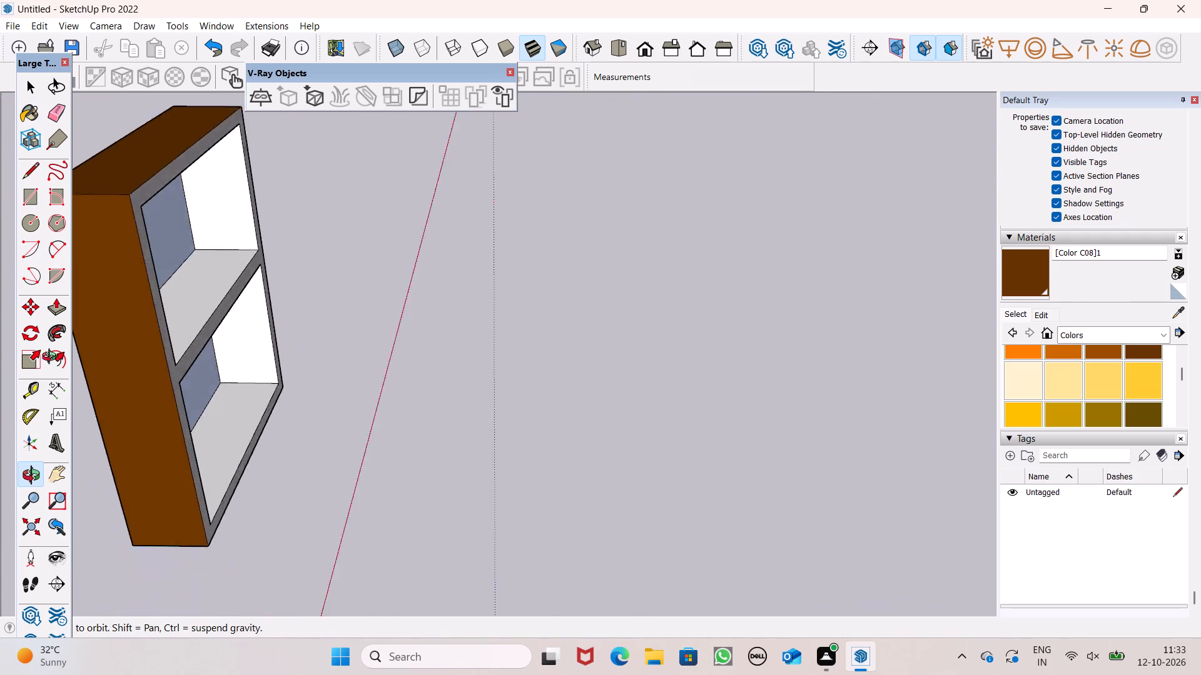
{"action": "middle_click_drag", "start_coordinate": [52, 358], "coordinate": [0, 262]}
{"action": "scroll", "coordinate": [389, 251], "scroll_direction": "up", "scroll_amount": 2}
{"action": "scroll", "coordinate": [351, 261], "scroll_direction": "down", "scroll_amount": 2}
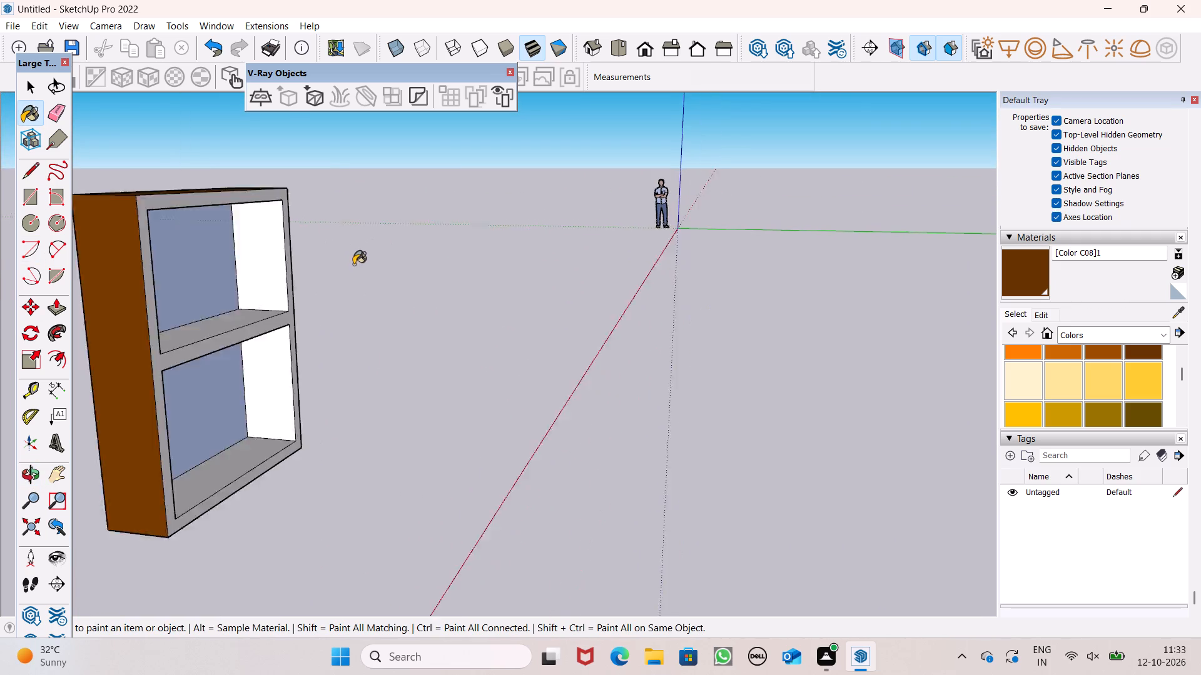
{"action": "scroll", "coordinate": [353, 264], "scroll_direction": "down", "scroll_amount": 1}
{"action": "scroll", "coordinate": [271, 299], "scroll_direction": "up", "scroll_amount": 7}
{"action": "left_click", "coordinate": [279, 308]}
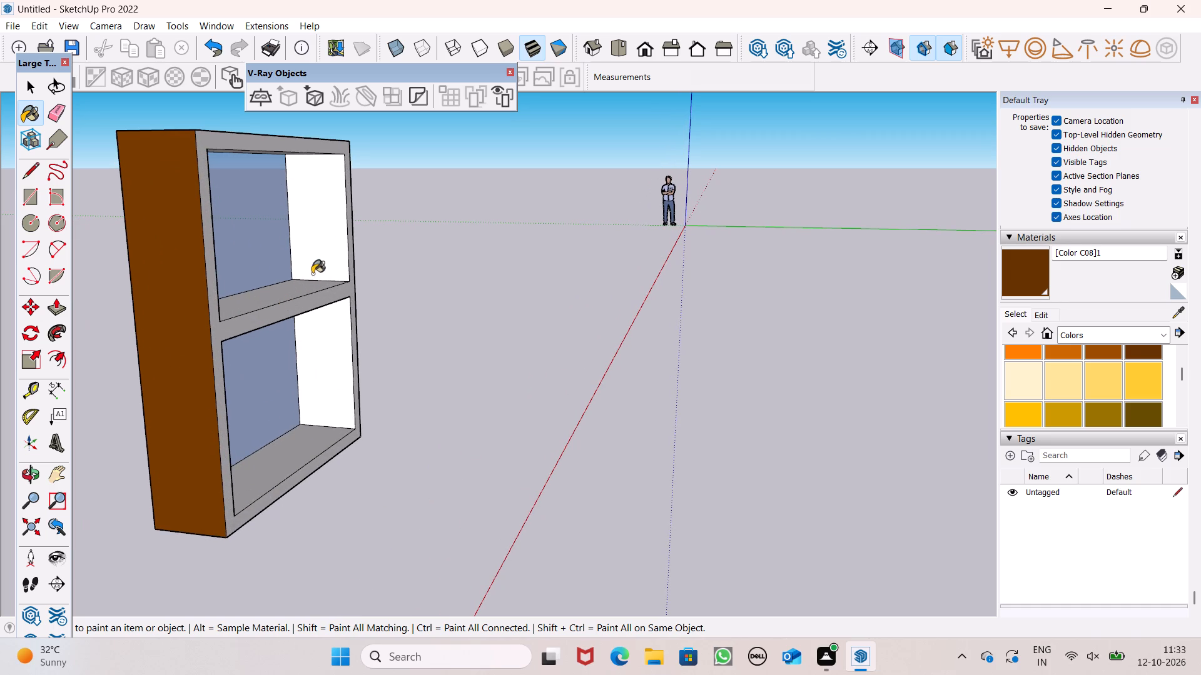
{"action": "left_click", "coordinate": [318, 257]}
{"action": "left_click", "coordinate": [301, 290]}
{"action": "left_click_drag", "start_coordinate": [311, 398], "coordinate": [309, 407]}
{"action": "left_click", "coordinate": [304, 436]}
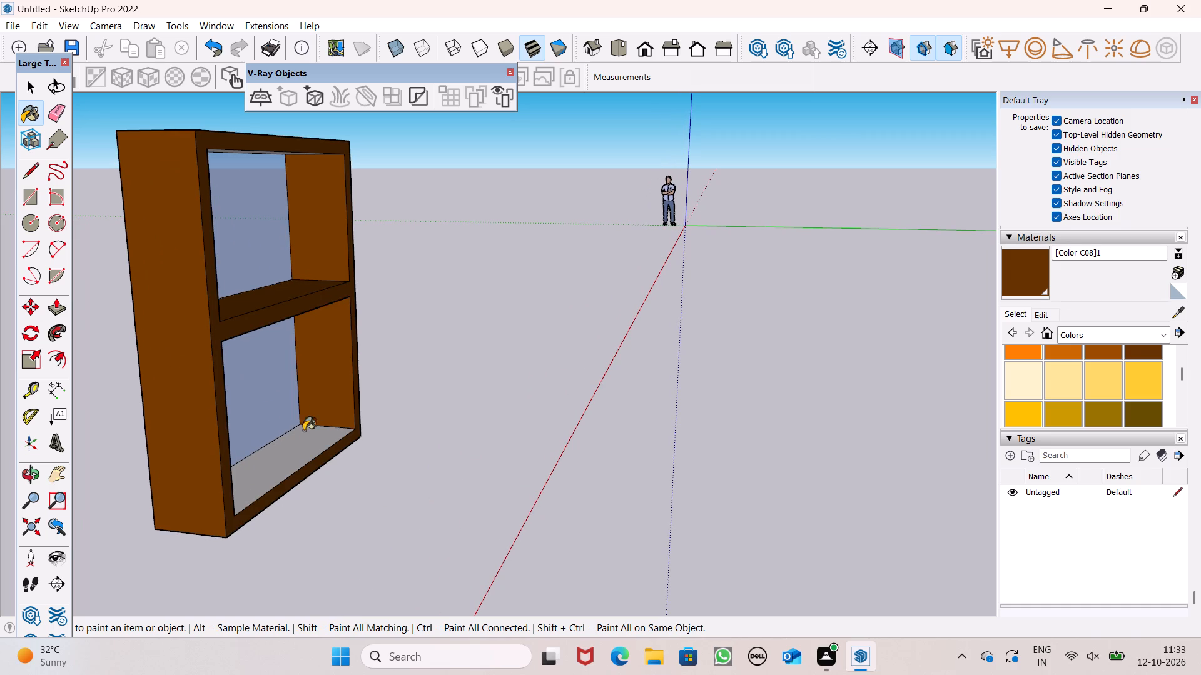
Paint the undersides of the top frame and horizontal bar and the remaining inner side faces with dark brown Color C08.
{"action": "middle_click_drag", "start_coordinate": [303, 209], "coordinate": [46, 74]}
{"action": "scroll", "coordinate": [303, 209], "scroll_direction": "up", "scroll_amount": 1}
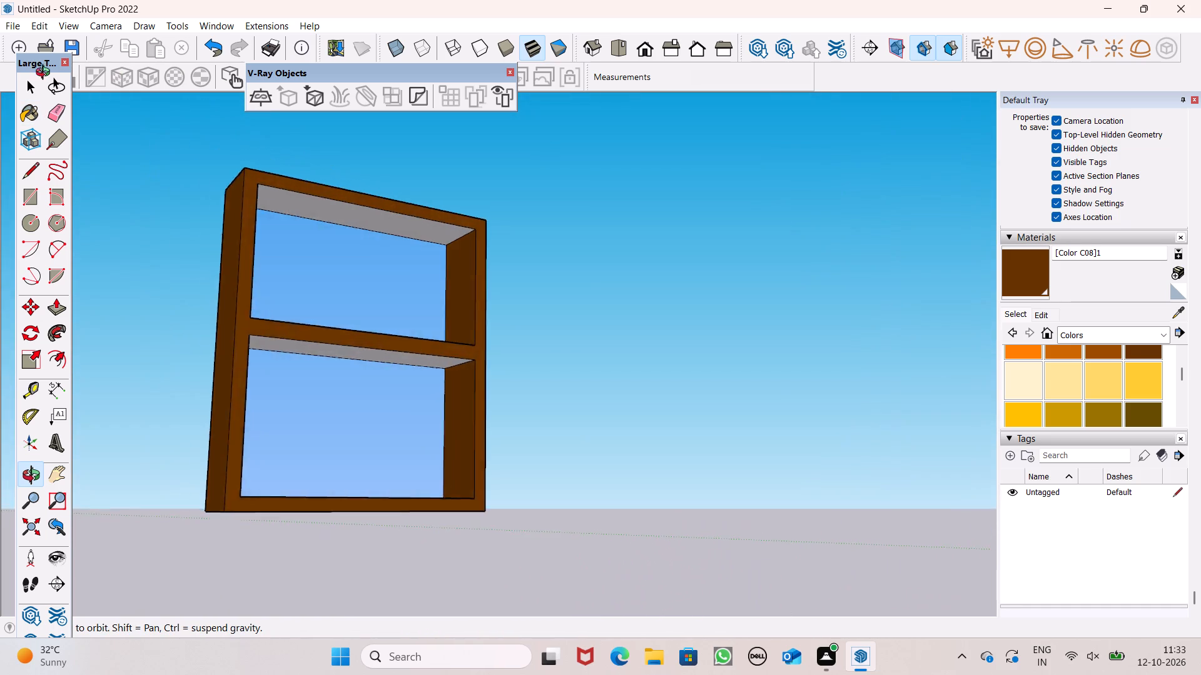
{"action": "middle_click_drag", "start_coordinate": [46, 74], "coordinate": [0, 49]}
{"action": "scroll", "coordinate": [358, 242], "scroll_direction": "up", "scroll_amount": 5}
{"action": "left_click", "coordinate": [353, 222]}
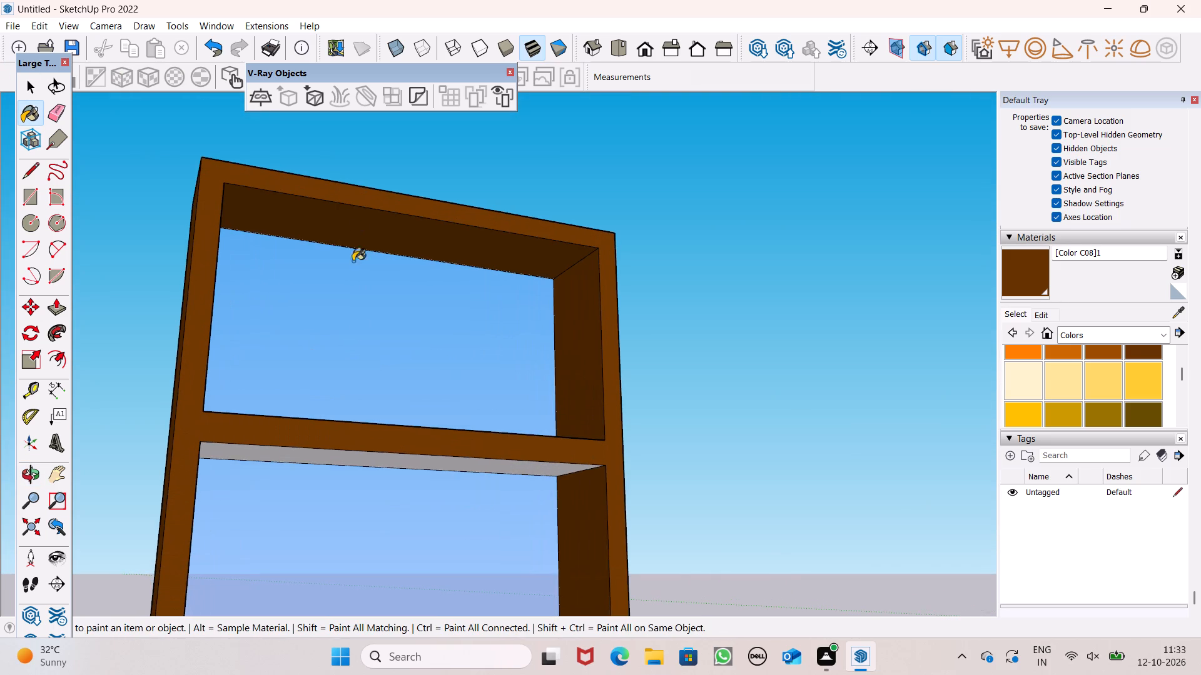
{"action": "left_click", "coordinate": [438, 463]}
{"action": "scroll", "coordinate": [517, 406], "scroll_direction": "down", "scroll_amount": 3}
{"action": "middle_click_drag", "start_coordinate": [565, 445], "coordinate": [356, 483]}
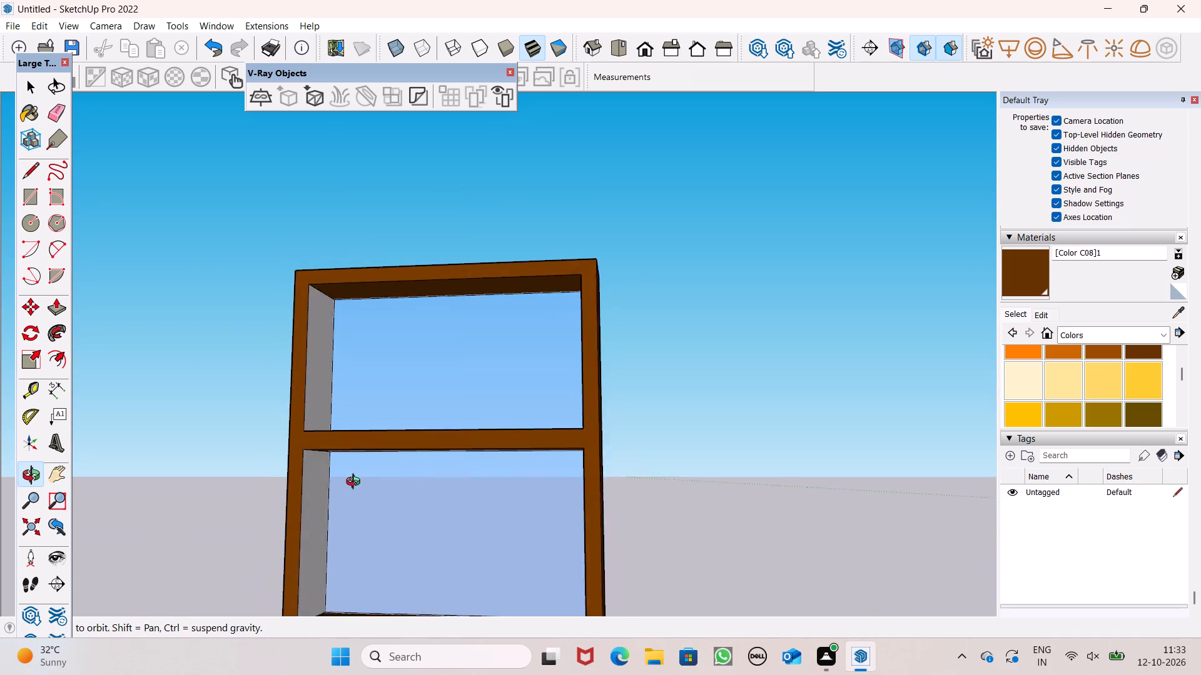
{"action": "middle_click_drag", "start_coordinate": [356, 483], "coordinate": [303, 469]}
{"action": "left_click", "coordinate": [330, 491]}
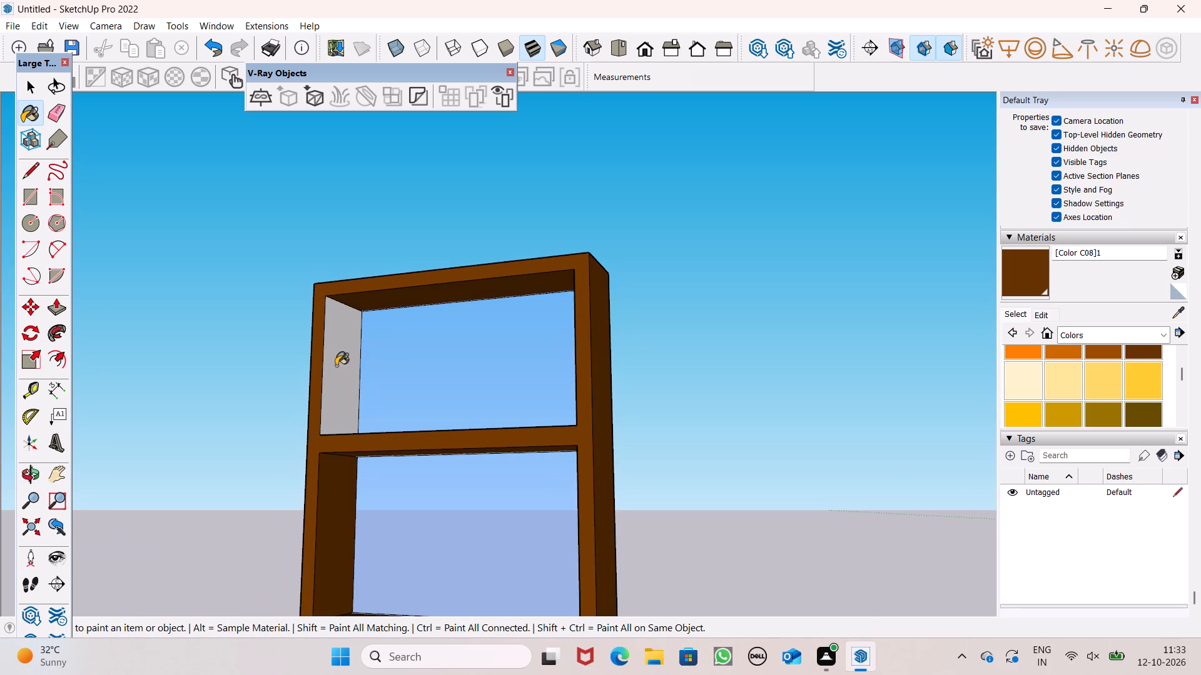
{"action": "left_click", "coordinate": [335, 366]}
Select the whole two-pane window, frame and glass, and make it a group.
{"action": "scroll", "coordinate": [433, 341], "scroll_direction": "down", "scroll_amount": 5}
{"action": "middle_click_drag", "start_coordinate": [504, 421], "coordinate": [885, 521]}
{"action": "middle_click_drag", "start_coordinate": [452, 451], "coordinate": [570, 494]}
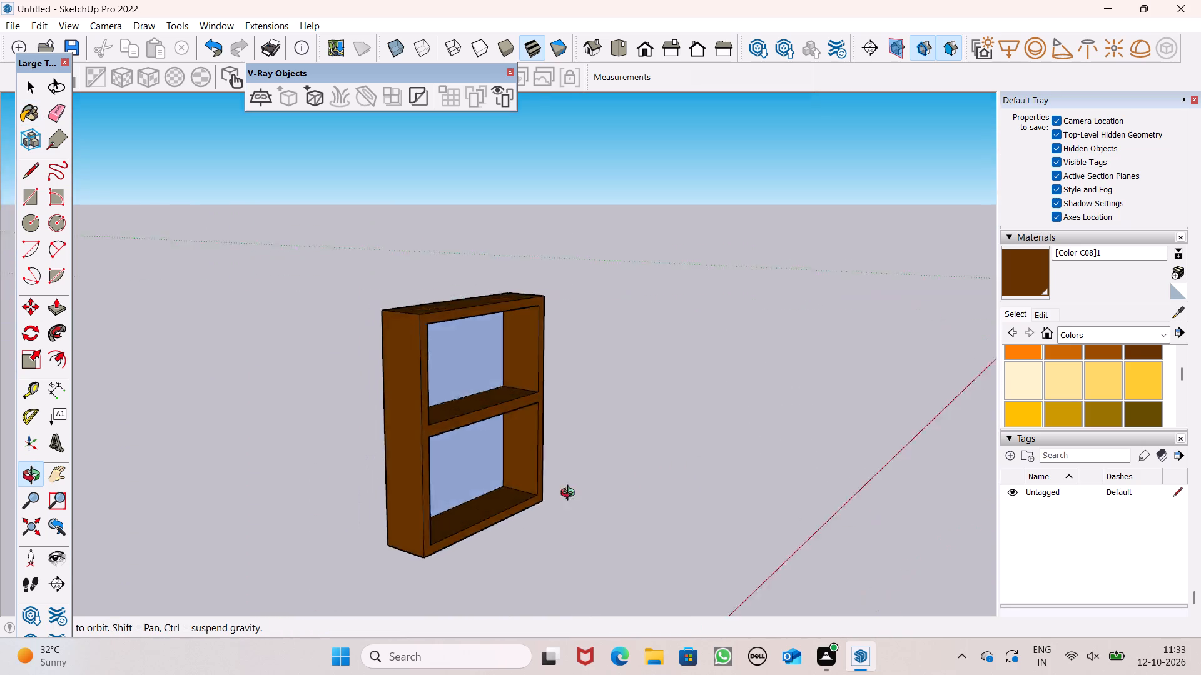
{"action": "middle_click_drag", "start_coordinate": [570, 494], "coordinate": [887, 461]}
{"action": "middle_click_drag", "start_coordinate": [508, 471], "coordinate": [823, 459]}
{"action": "key", "text": "space"}
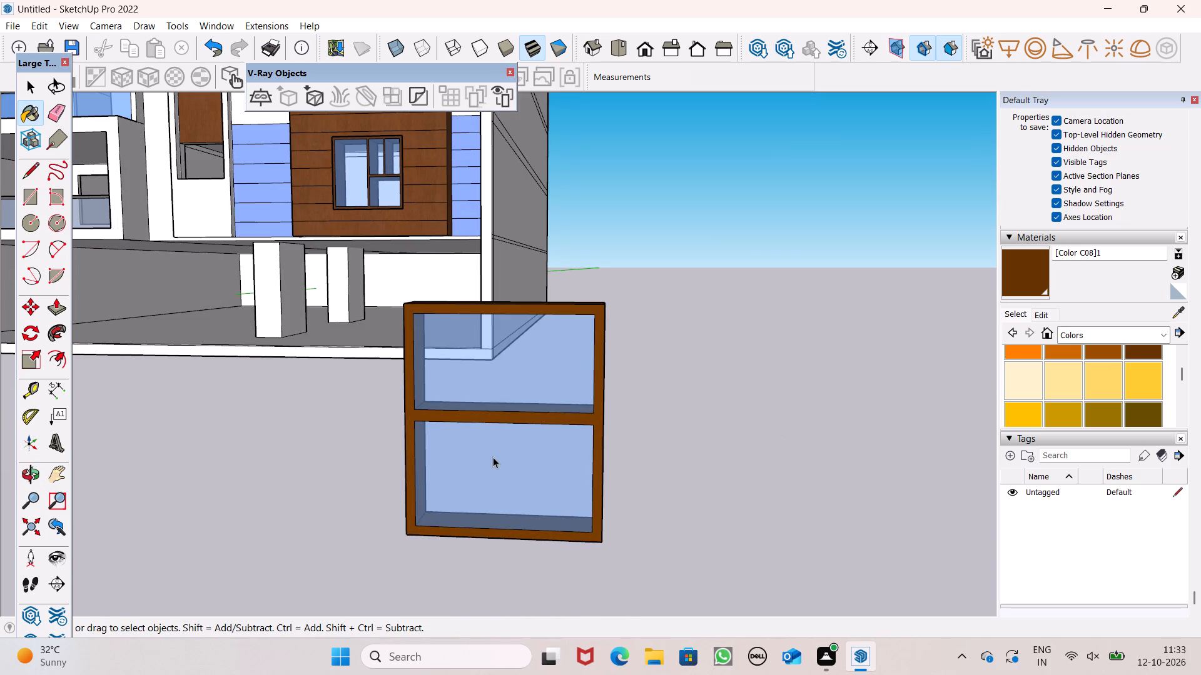
{"action": "left_click", "coordinate": [493, 457]}
{"action": "triple_click", "coordinate": [490, 461]}
{"action": "left_click", "coordinate": [487, 462]}
{"action": "right_click", "coordinate": [487, 462]}
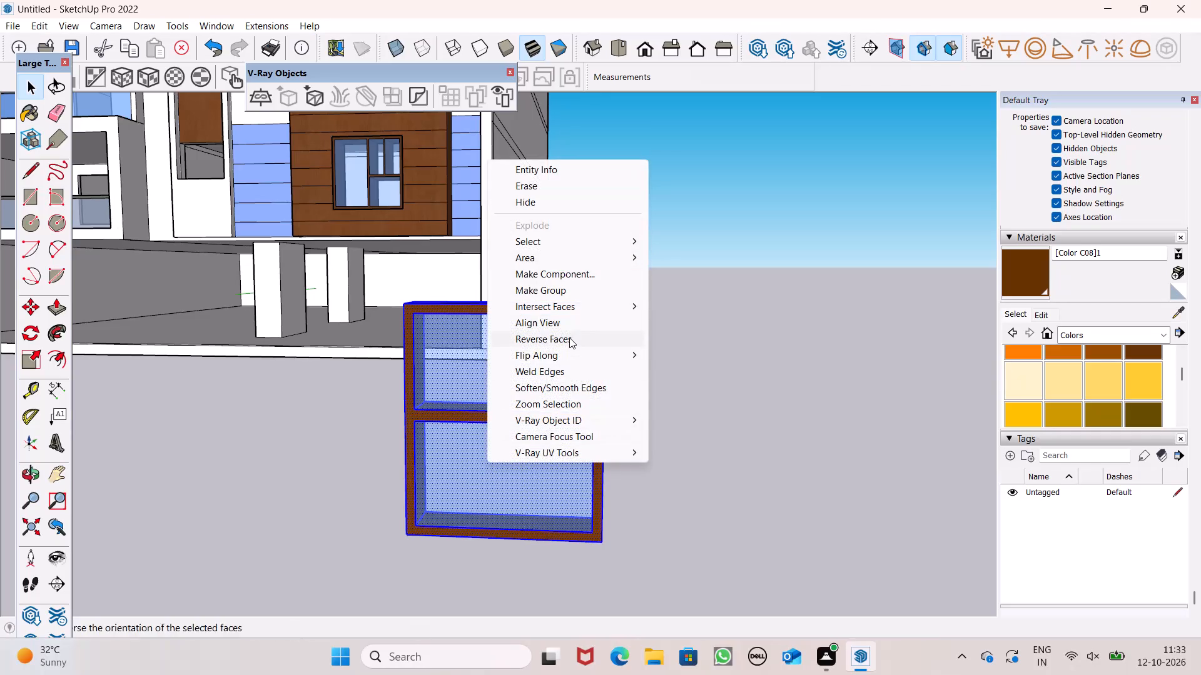
{"action": "left_click", "coordinate": [590, 296]}
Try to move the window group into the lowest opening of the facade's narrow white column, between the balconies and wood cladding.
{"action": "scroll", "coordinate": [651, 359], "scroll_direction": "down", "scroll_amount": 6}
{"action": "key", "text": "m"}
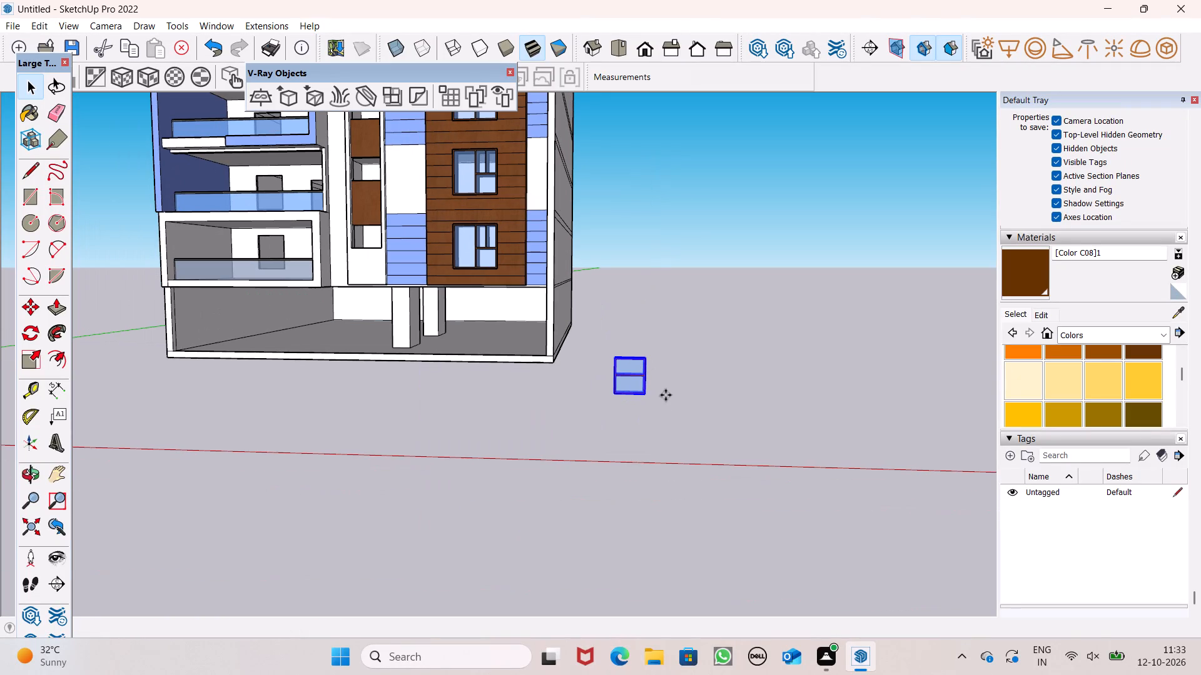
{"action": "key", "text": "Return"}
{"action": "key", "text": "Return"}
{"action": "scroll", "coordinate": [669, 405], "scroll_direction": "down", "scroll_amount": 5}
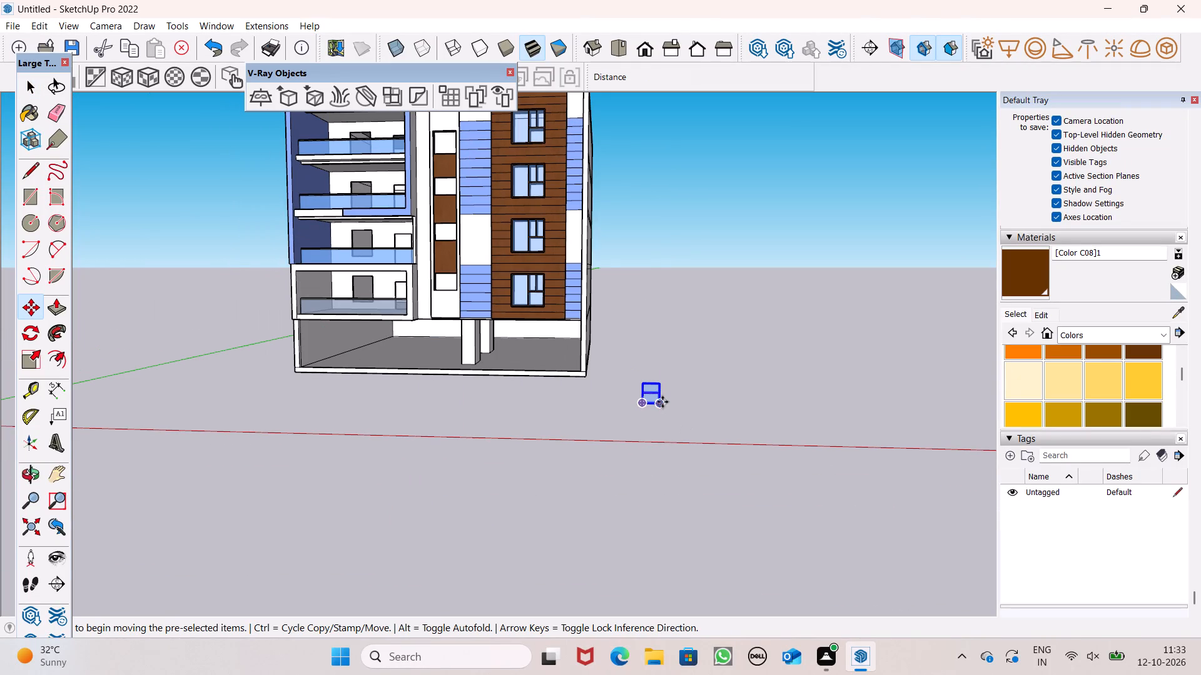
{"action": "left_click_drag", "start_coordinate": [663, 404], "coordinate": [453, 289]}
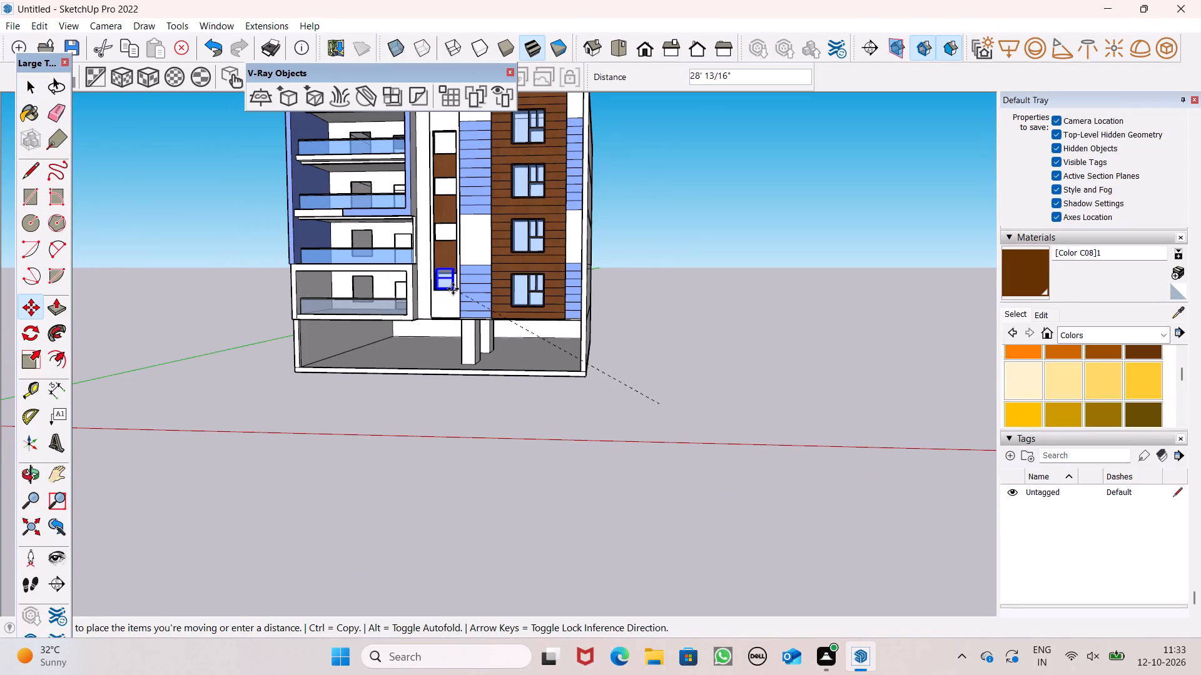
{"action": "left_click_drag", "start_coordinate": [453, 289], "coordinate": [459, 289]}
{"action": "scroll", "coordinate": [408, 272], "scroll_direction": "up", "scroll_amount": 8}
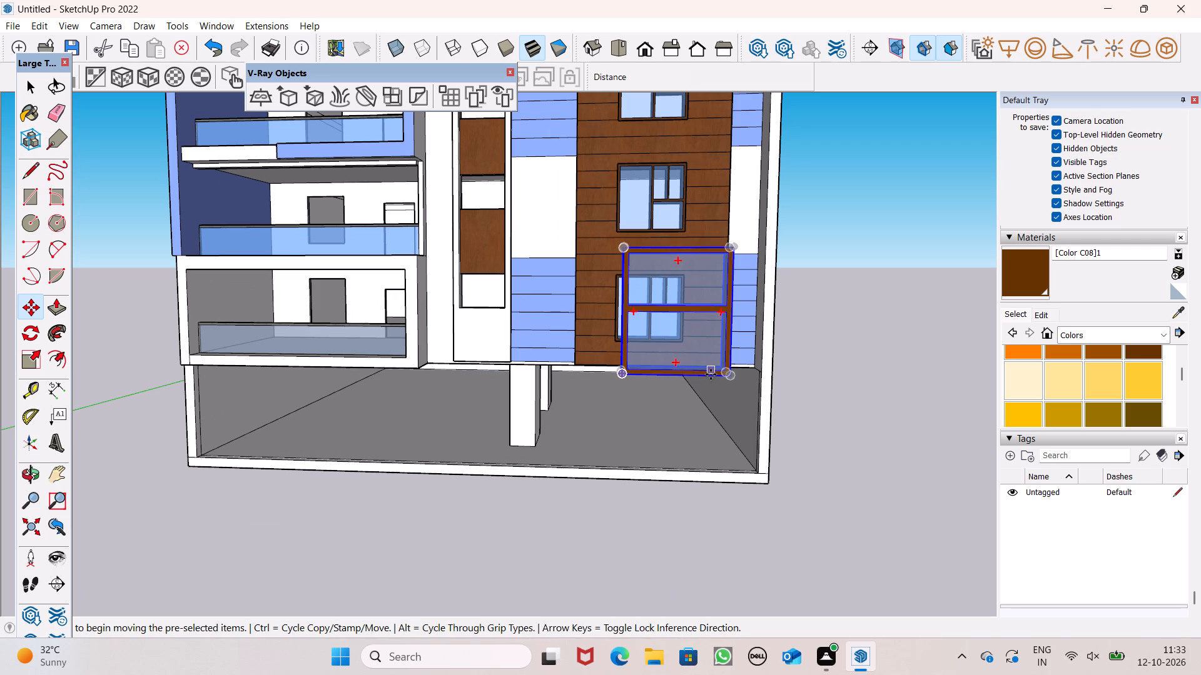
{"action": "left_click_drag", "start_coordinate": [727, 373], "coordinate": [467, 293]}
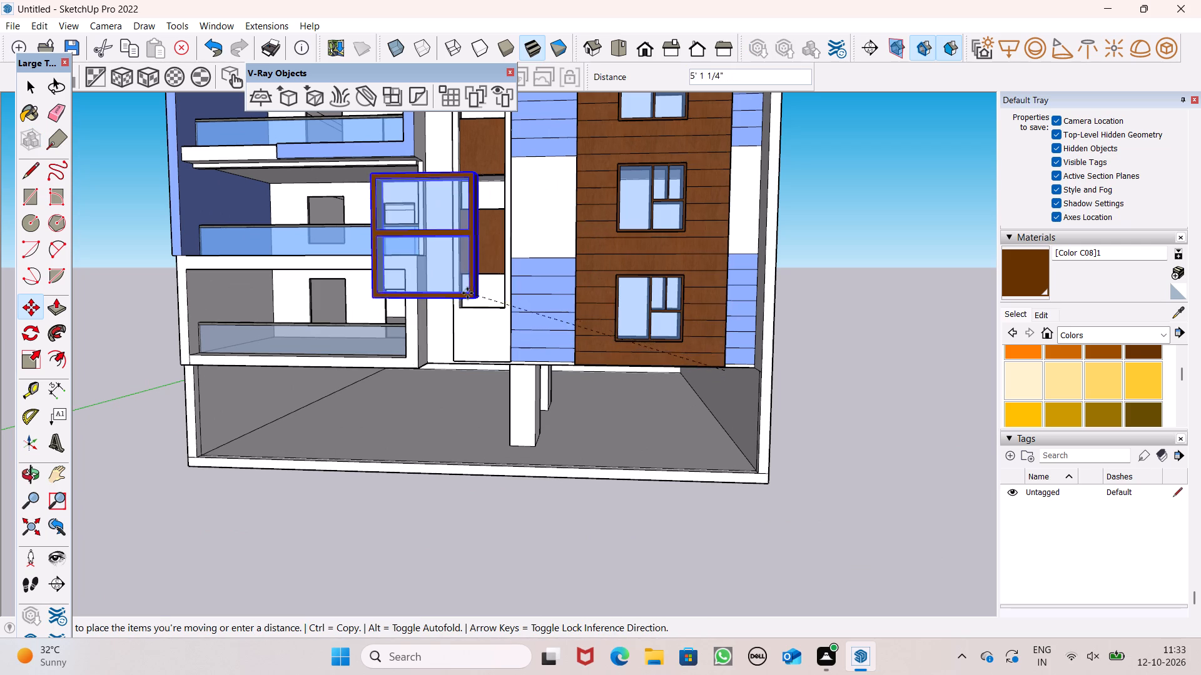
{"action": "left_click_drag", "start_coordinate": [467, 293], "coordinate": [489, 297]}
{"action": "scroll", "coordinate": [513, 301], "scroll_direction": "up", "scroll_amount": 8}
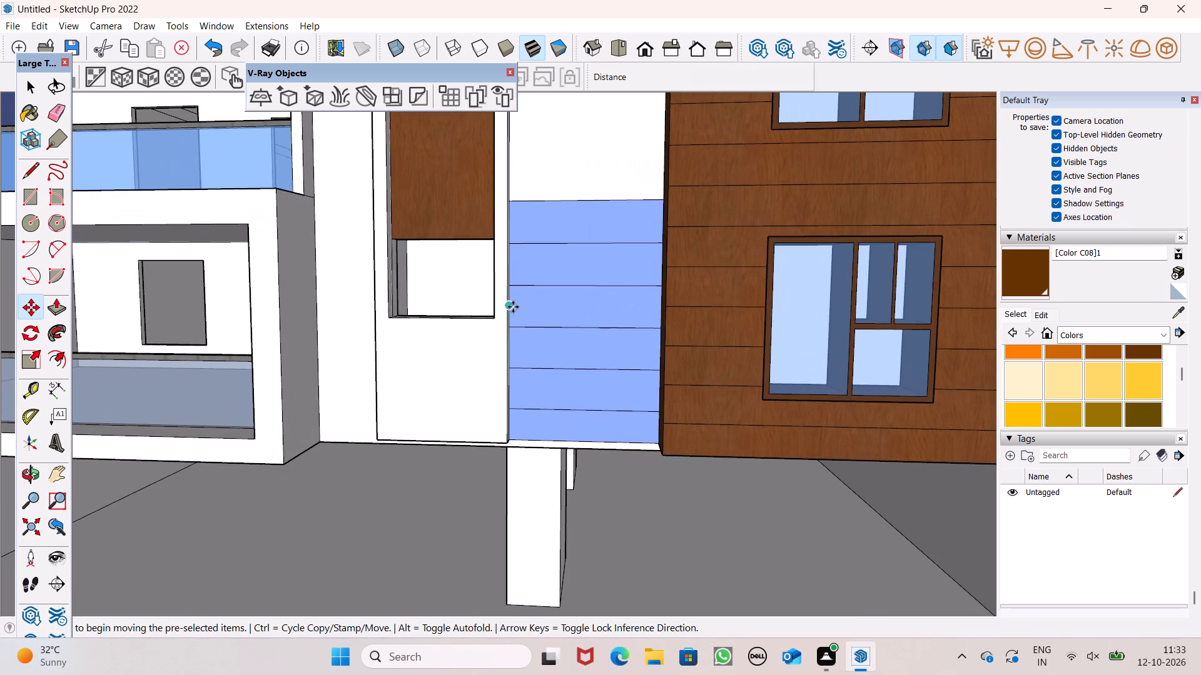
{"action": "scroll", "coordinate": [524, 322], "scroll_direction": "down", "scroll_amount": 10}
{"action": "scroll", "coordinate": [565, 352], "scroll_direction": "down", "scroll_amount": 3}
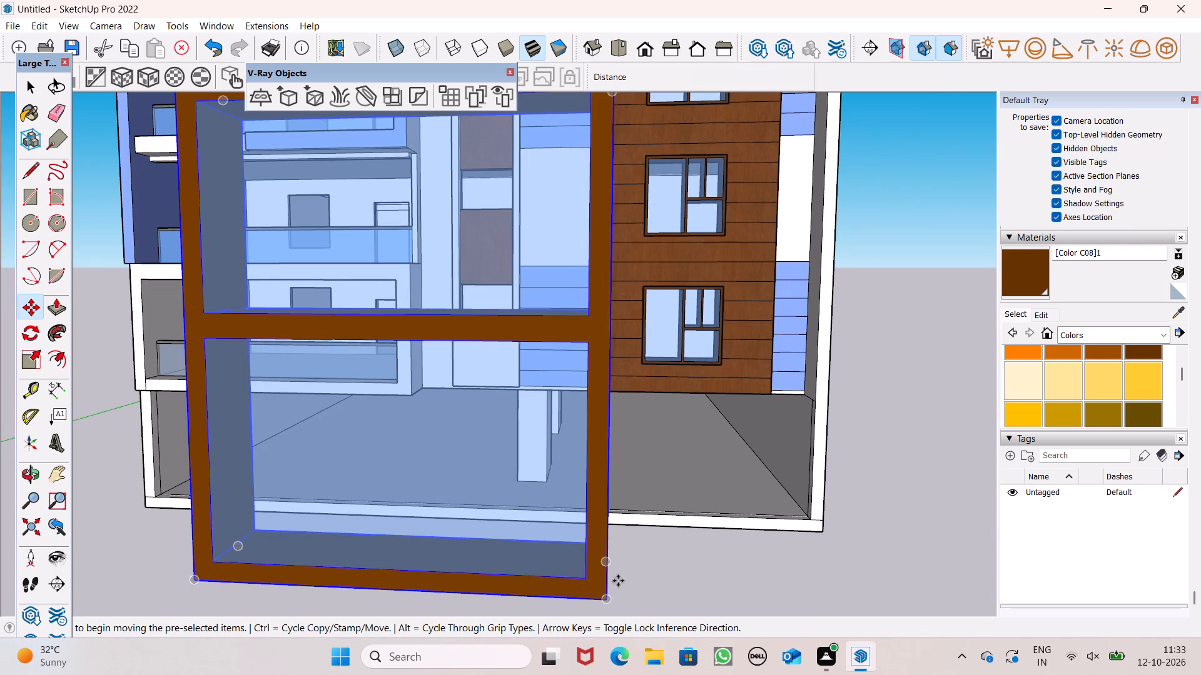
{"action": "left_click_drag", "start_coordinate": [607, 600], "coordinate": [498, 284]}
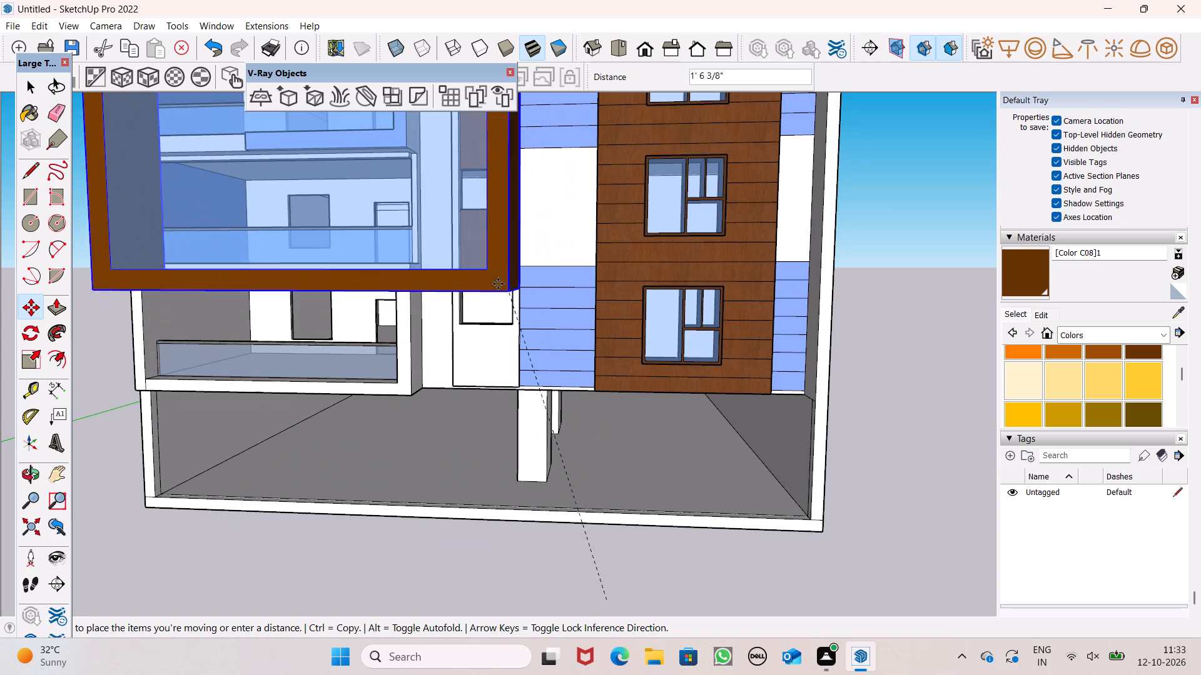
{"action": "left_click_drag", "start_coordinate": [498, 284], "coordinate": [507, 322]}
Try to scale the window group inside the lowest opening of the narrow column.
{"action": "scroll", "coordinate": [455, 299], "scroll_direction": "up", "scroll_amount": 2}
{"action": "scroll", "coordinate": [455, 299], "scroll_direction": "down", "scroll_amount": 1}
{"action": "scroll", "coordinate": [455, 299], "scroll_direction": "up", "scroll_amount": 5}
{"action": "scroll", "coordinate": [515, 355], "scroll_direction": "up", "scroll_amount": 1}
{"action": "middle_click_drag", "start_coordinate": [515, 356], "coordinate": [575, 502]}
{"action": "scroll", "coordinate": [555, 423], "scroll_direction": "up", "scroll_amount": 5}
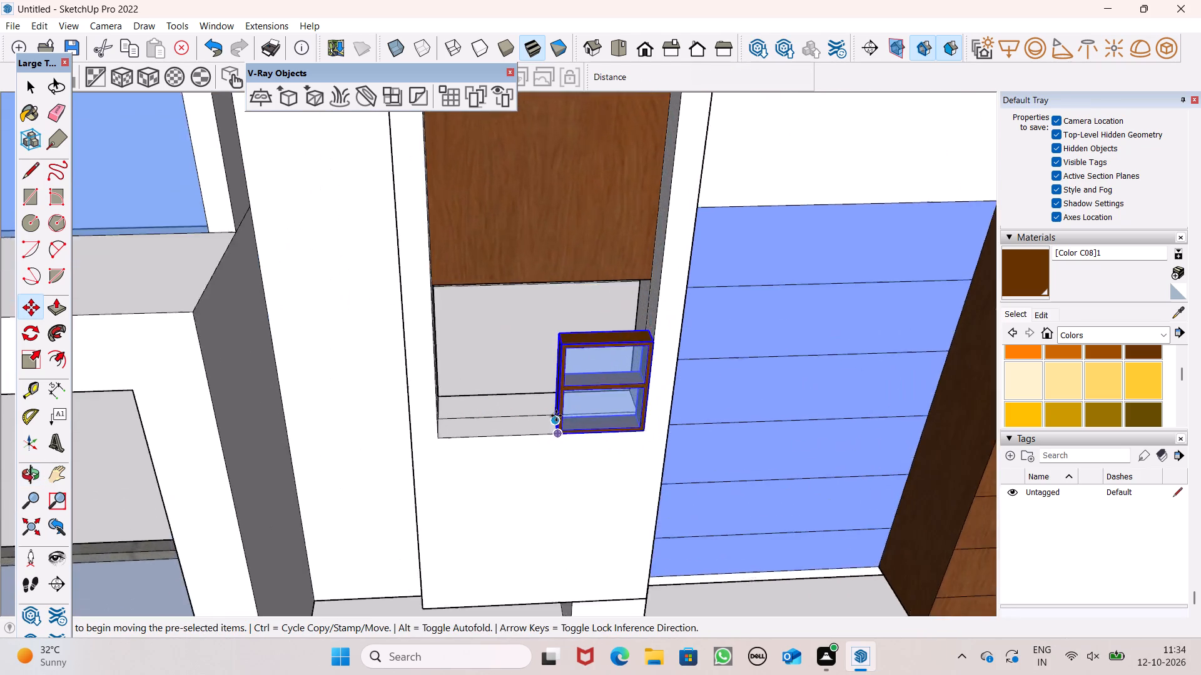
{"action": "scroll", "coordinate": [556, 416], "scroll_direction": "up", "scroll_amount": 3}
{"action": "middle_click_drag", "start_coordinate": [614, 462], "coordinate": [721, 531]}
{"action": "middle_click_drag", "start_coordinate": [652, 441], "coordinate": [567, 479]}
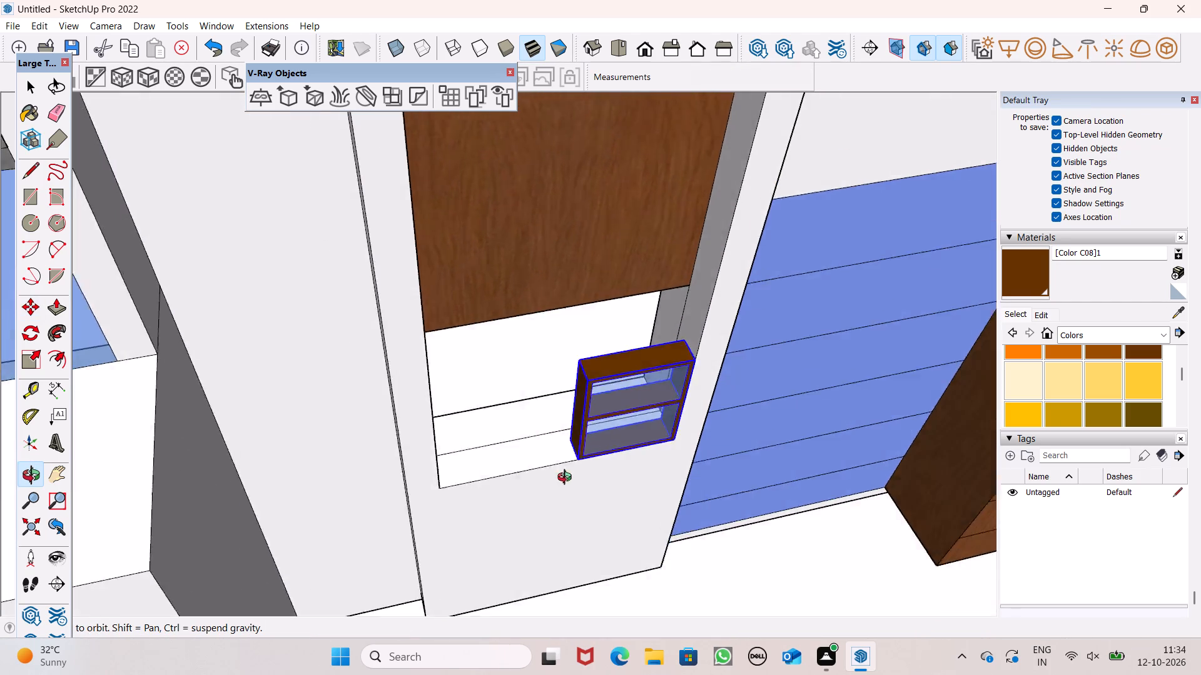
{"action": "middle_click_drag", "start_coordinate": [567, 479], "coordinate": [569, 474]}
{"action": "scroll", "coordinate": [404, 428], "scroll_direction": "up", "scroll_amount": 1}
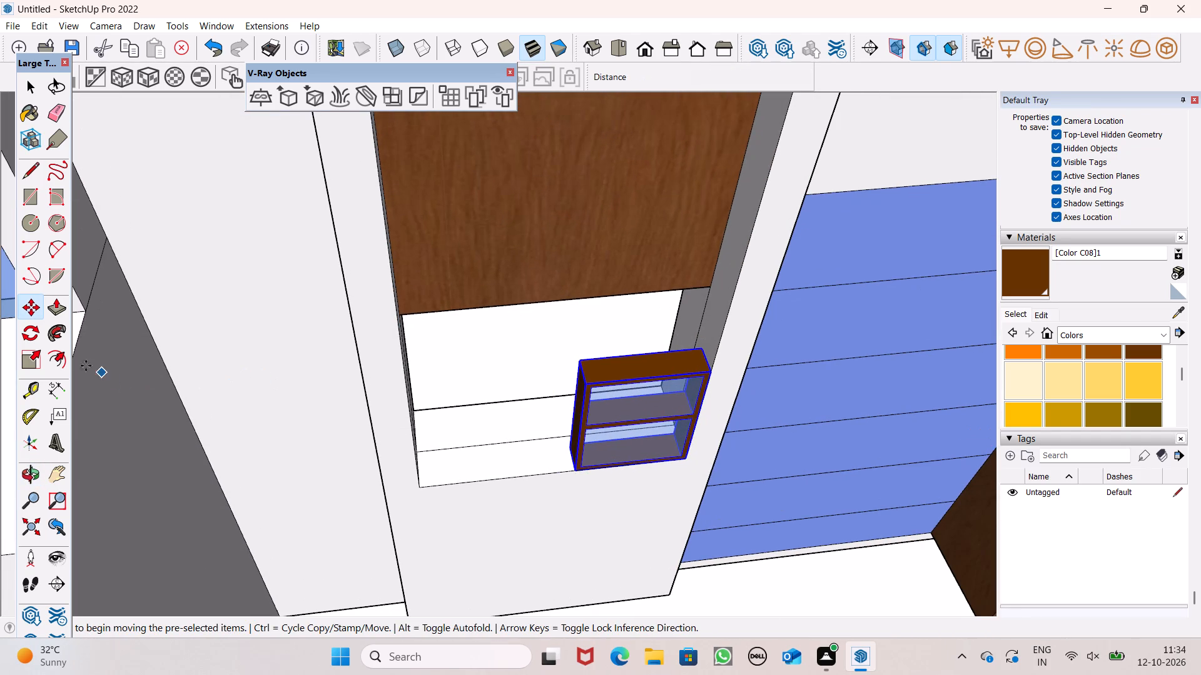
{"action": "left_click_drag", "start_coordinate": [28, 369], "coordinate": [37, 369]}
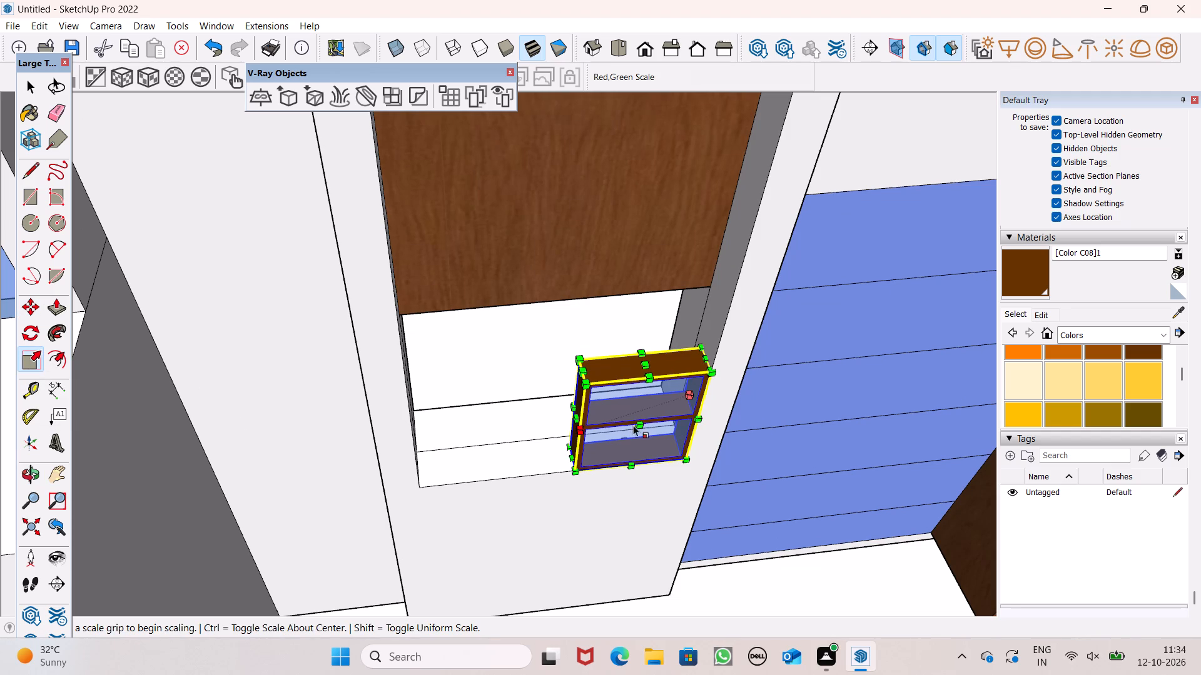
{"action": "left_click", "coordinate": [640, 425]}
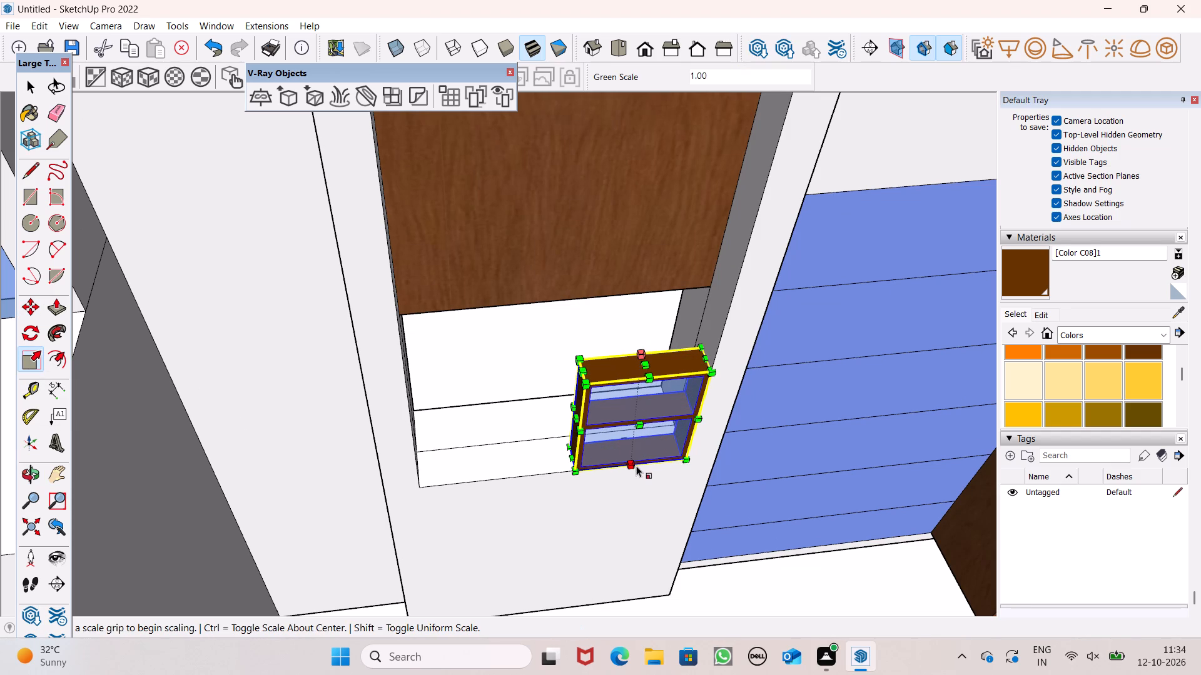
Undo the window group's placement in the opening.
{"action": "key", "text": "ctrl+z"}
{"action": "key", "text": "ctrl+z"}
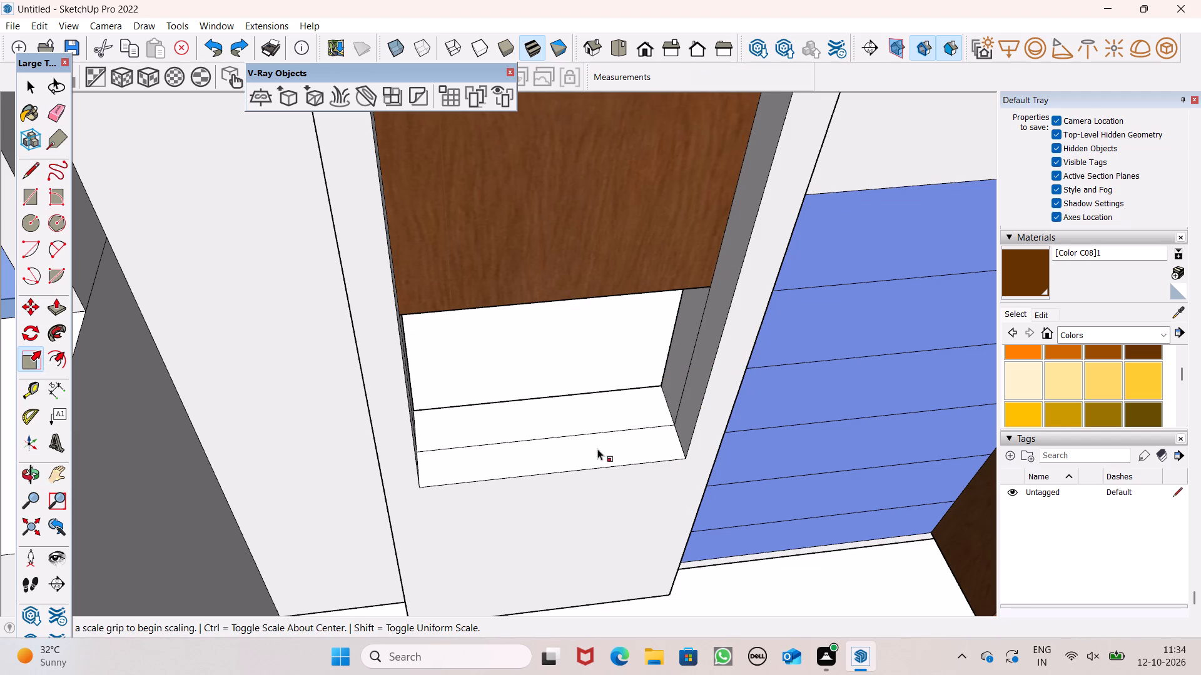
Move the two-pane window group from the ground in front of the building up to the narrow white column's lowest opening.
{"action": "scroll", "coordinate": [485, 384], "scroll_direction": "down", "scroll_amount": 20}
{"action": "scroll", "coordinate": [485, 384], "scroll_direction": "down", "scroll_amount": 5}
{"action": "key", "text": "space"}
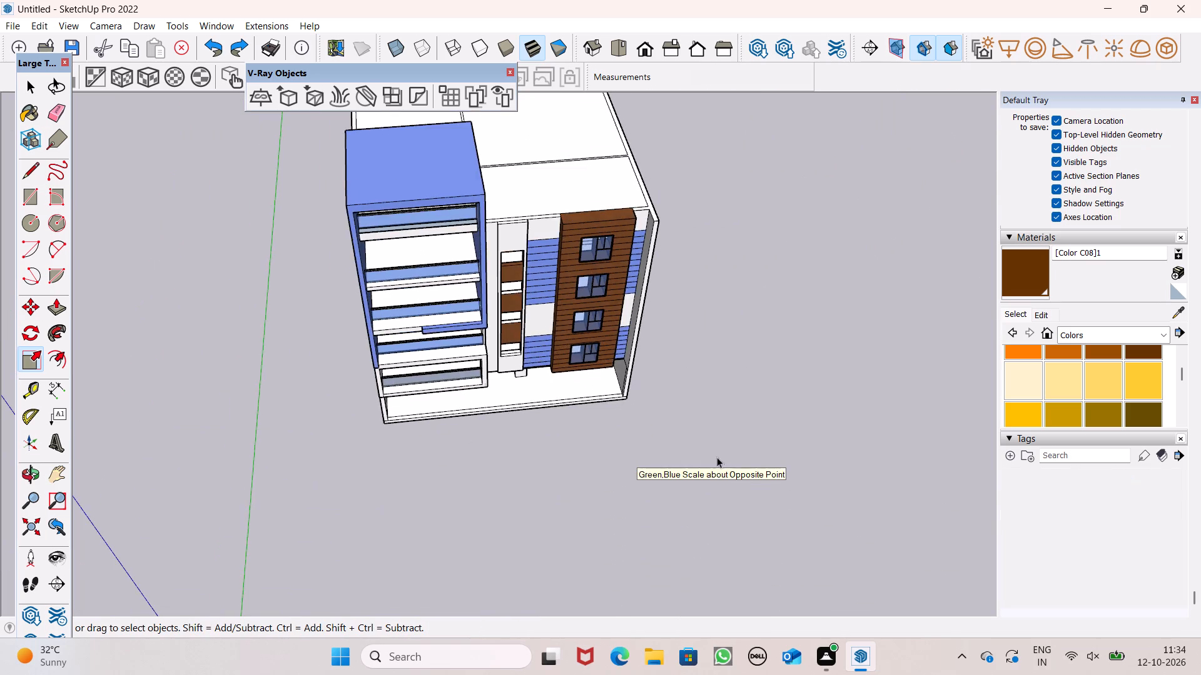
{"action": "scroll", "coordinate": [716, 456], "scroll_direction": "down", "scroll_amount": 7}
{"action": "key", "text": "m"}
{"action": "key", "text": "Return"}
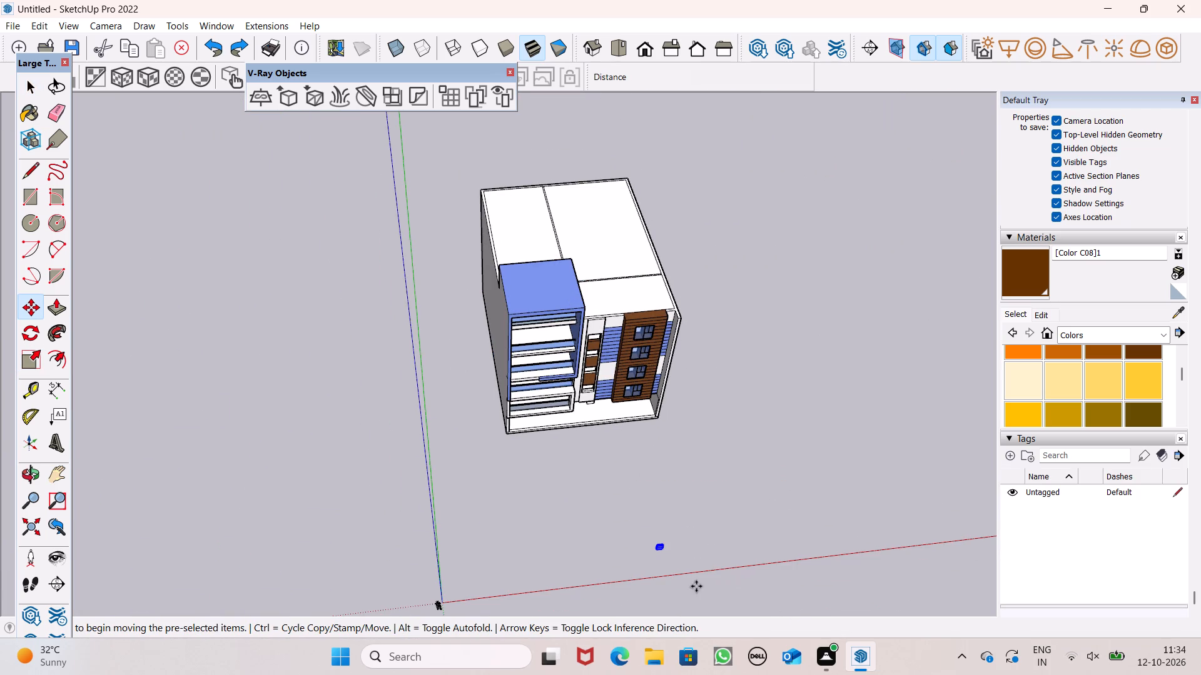
{"action": "left_click_drag", "start_coordinate": [665, 550], "coordinate": [637, 436]}
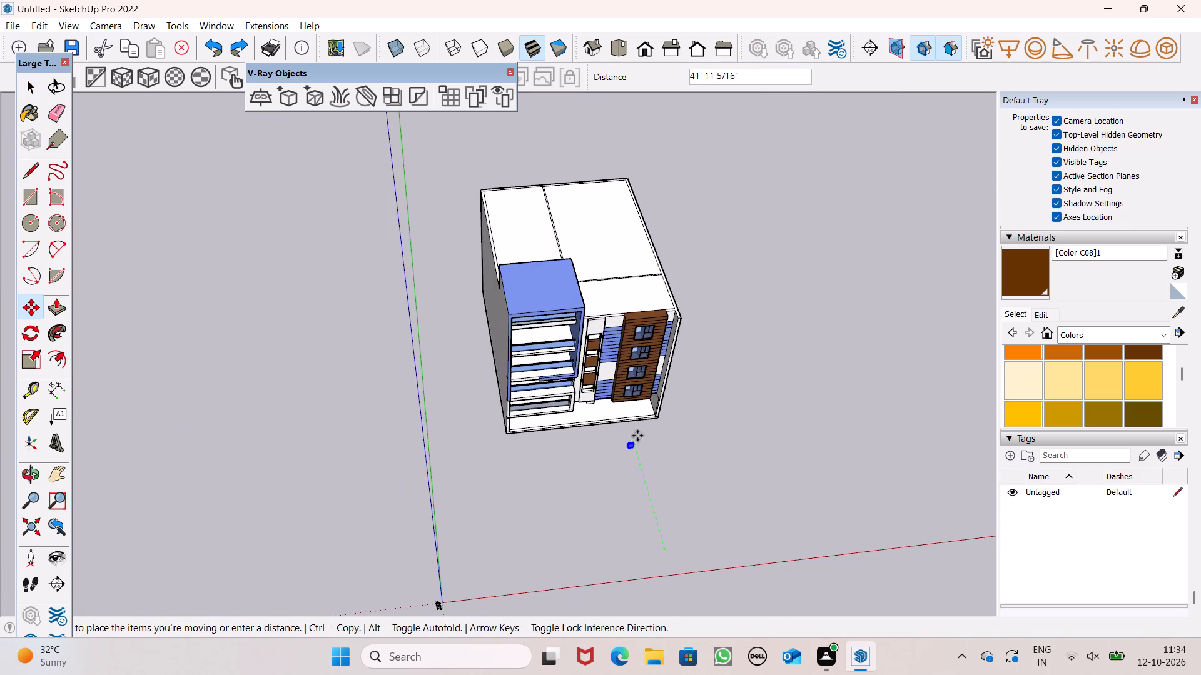
{"action": "left_click_drag", "start_coordinate": [637, 436], "coordinate": [594, 447]}
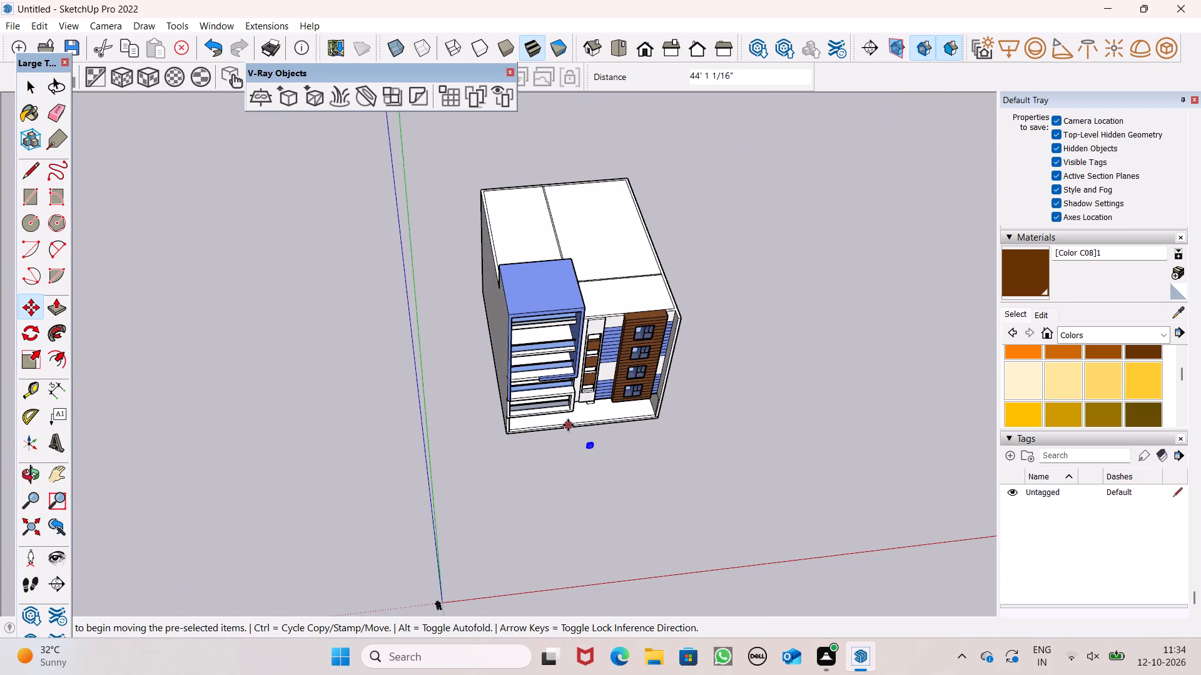
{"action": "scroll", "coordinate": [570, 432], "scroll_direction": "up", "scroll_amount": 17}
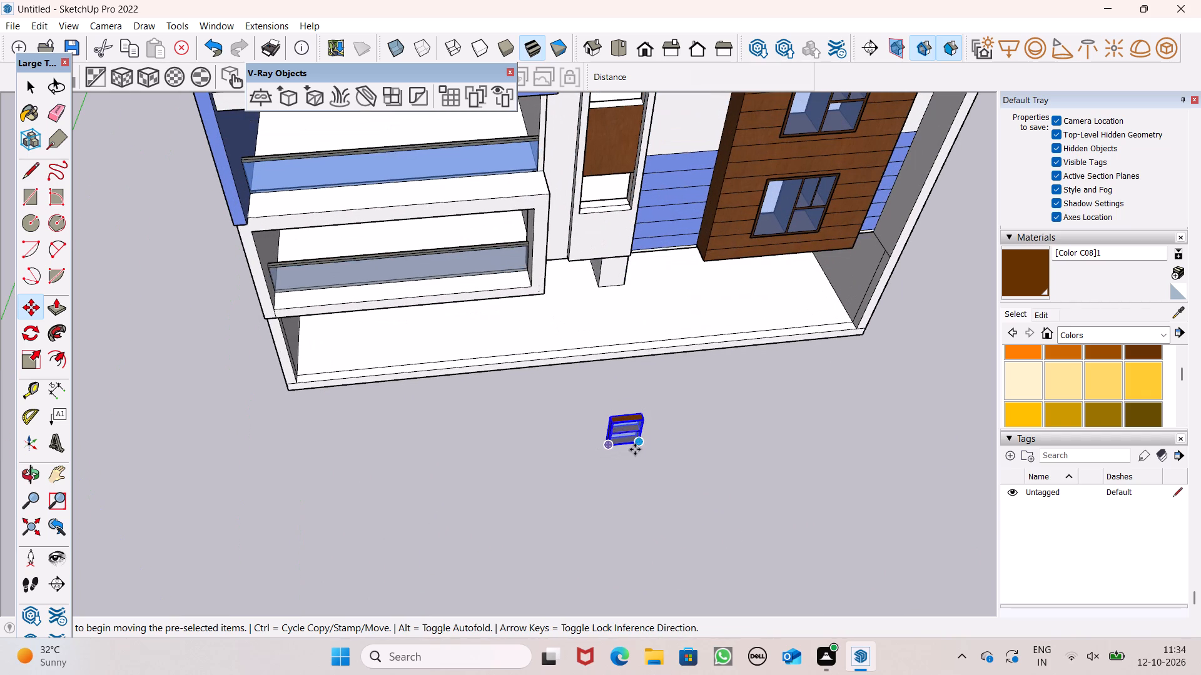
{"action": "left_click_drag", "start_coordinate": [644, 445], "coordinate": [633, 197]}
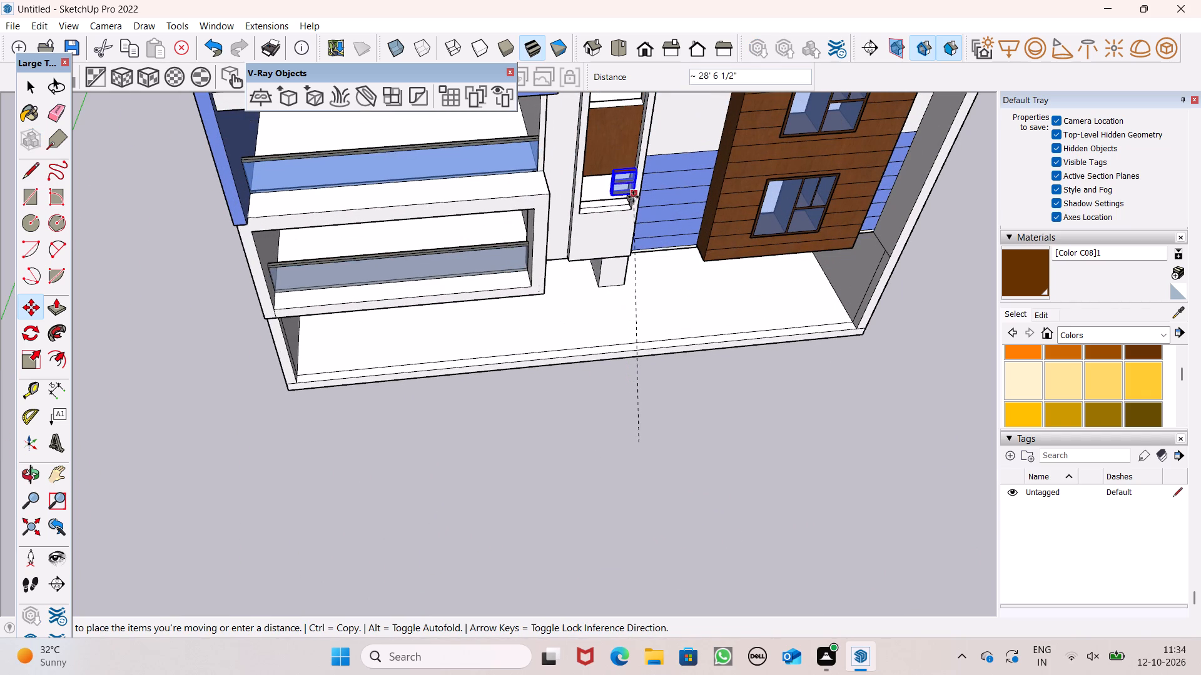
{"action": "left_click_drag", "start_coordinate": [633, 197], "coordinate": [633, 207]}
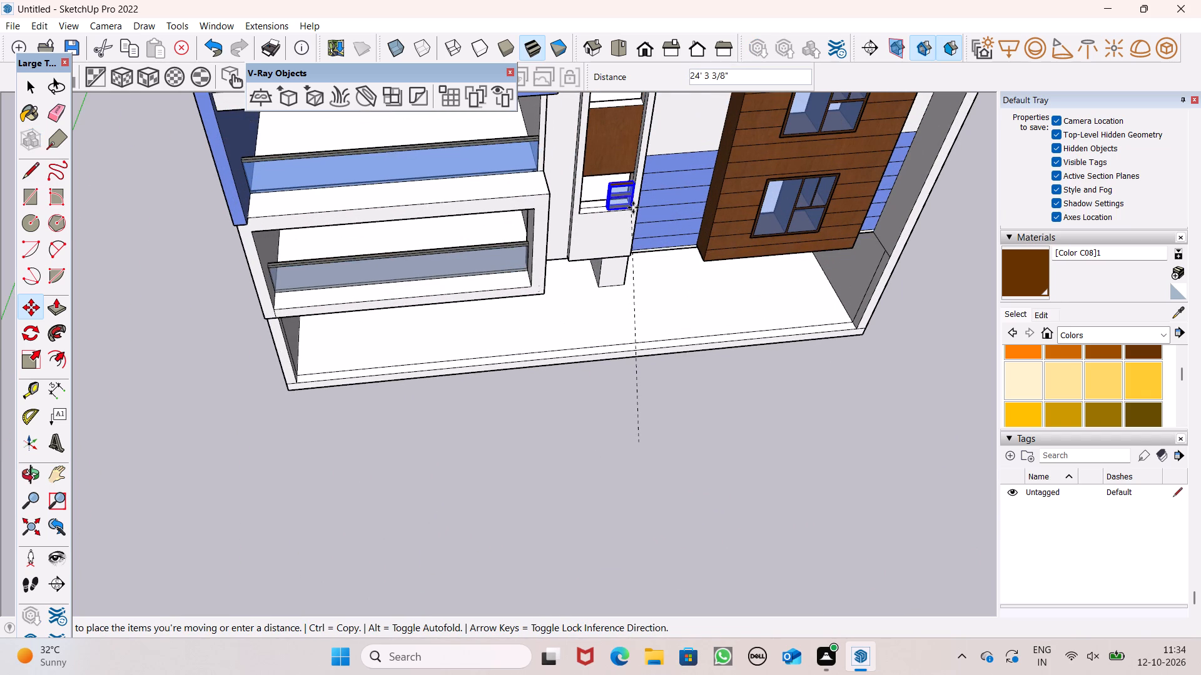
{"action": "left_click_drag", "start_coordinate": [633, 207], "coordinate": [634, 209]}
Align the window group's lower outer corner with the lowest opening's bottom corner on the wood-cladding side.
{"action": "scroll", "coordinate": [614, 204], "scroll_direction": "up", "scroll_amount": 9}
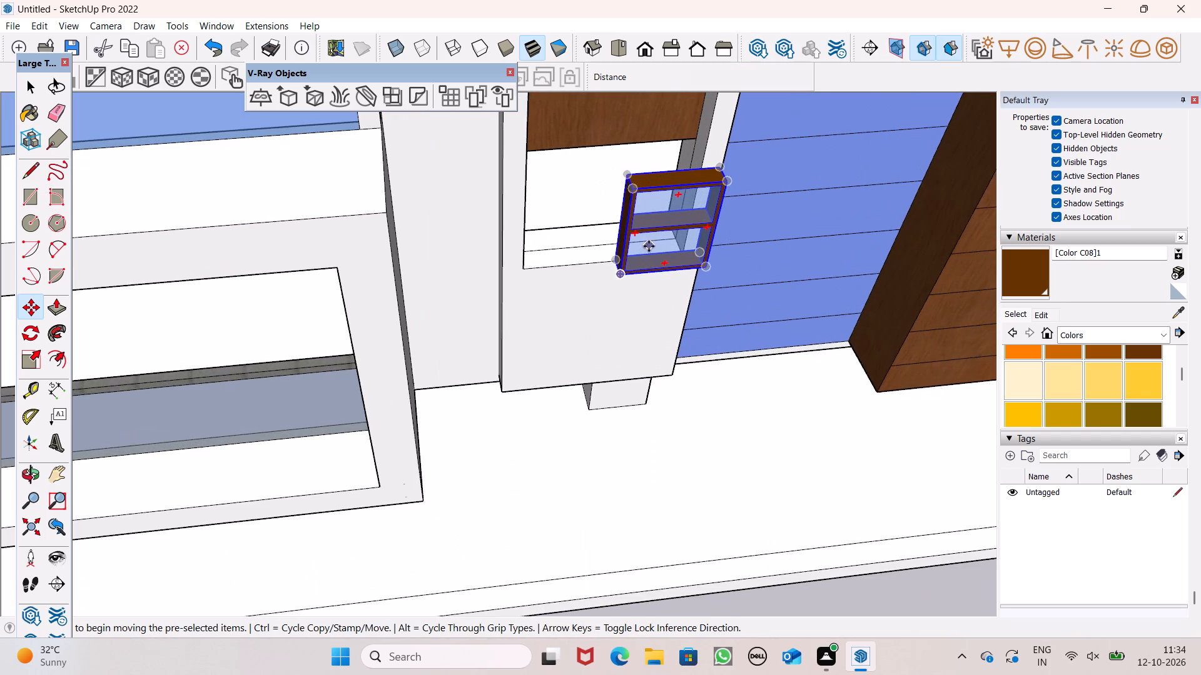
{"action": "scroll", "coordinate": [649, 246], "scroll_direction": "up", "scroll_amount": 6}
{"action": "left_click_drag", "start_coordinate": [727, 271], "coordinate": [697, 252]}
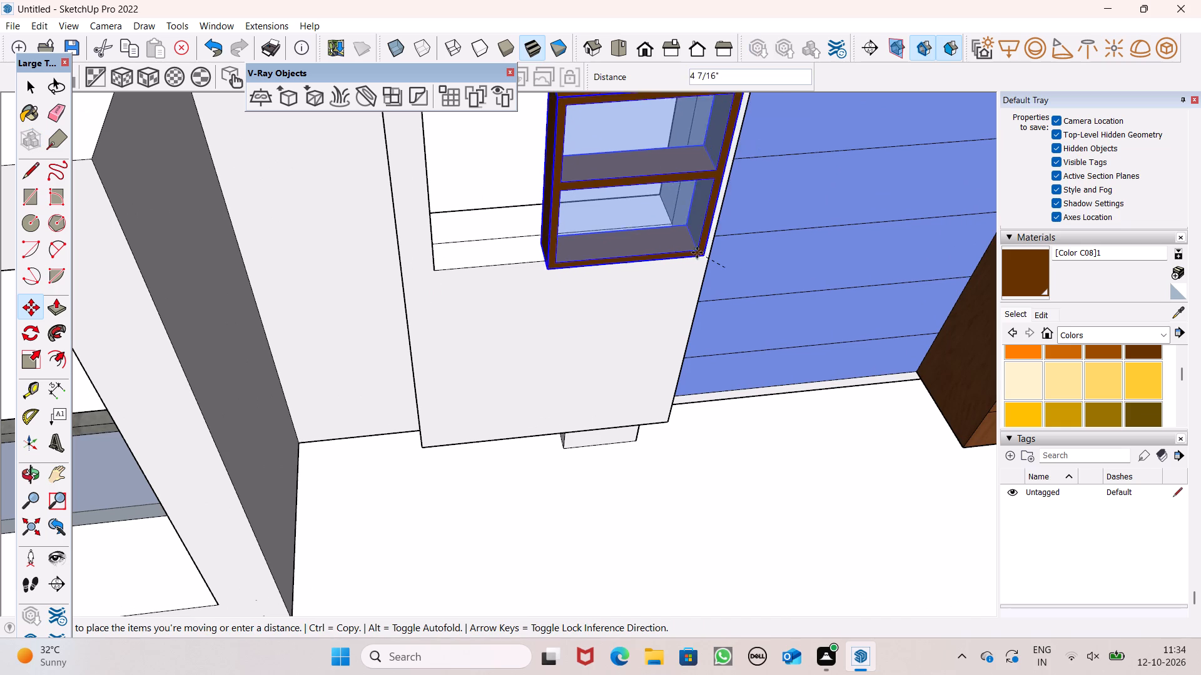
{"action": "left_click_drag", "start_coordinate": [697, 252], "coordinate": [683, 249]}
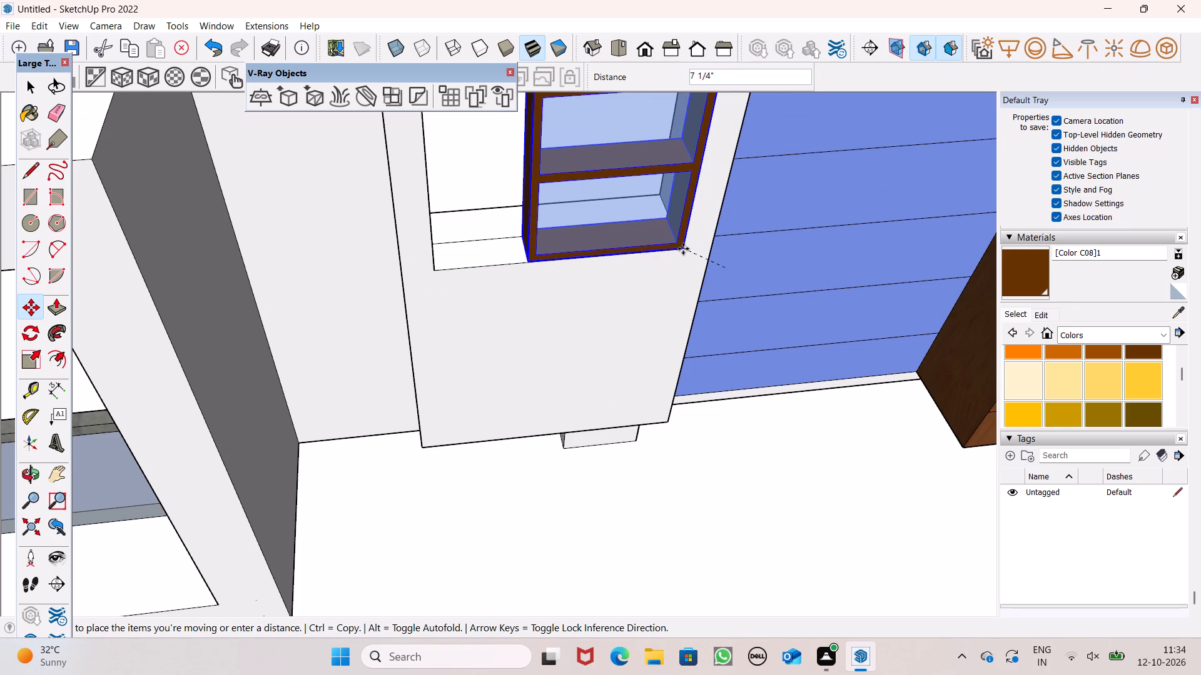
{"action": "left_click_drag", "start_coordinate": [683, 249], "coordinate": [683, 250]}
{"action": "scroll", "coordinate": [667, 249], "scroll_direction": "up", "scroll_amount": 5}
{"action": "middle_click_drag", "start_coordinate": [686, 267], "coordinate": [634, 256]}
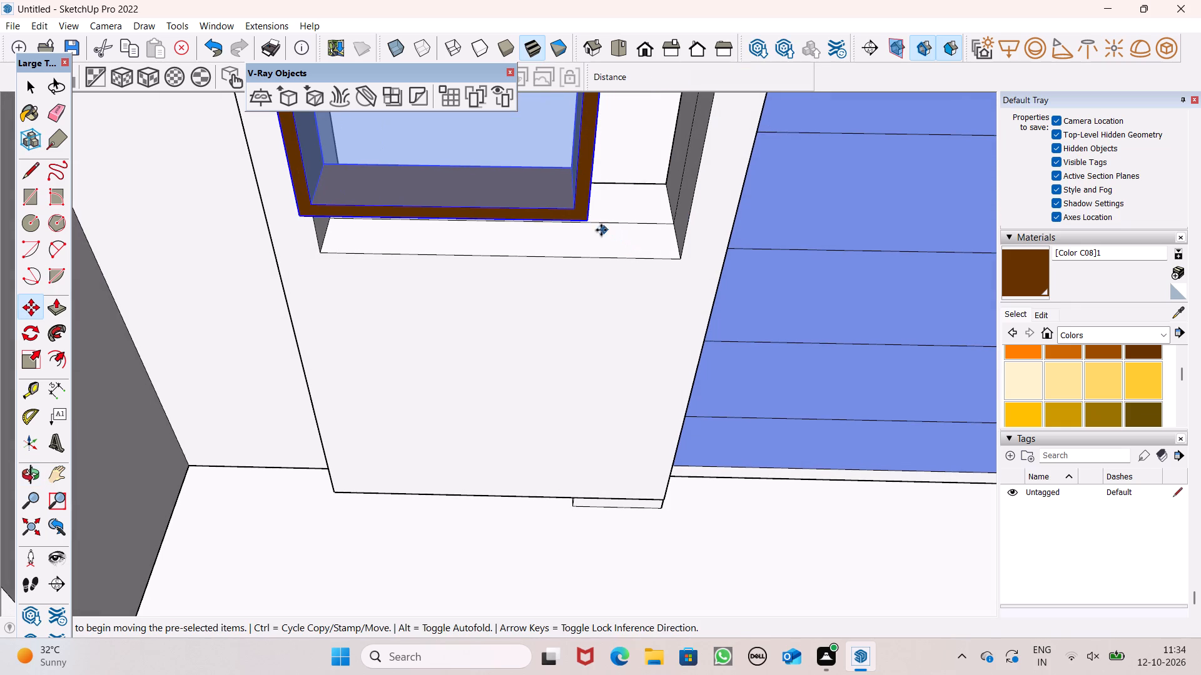
{"action": "left_click_drag", "start_coordinate": [589, 223], "coordinate": [679, 259]}
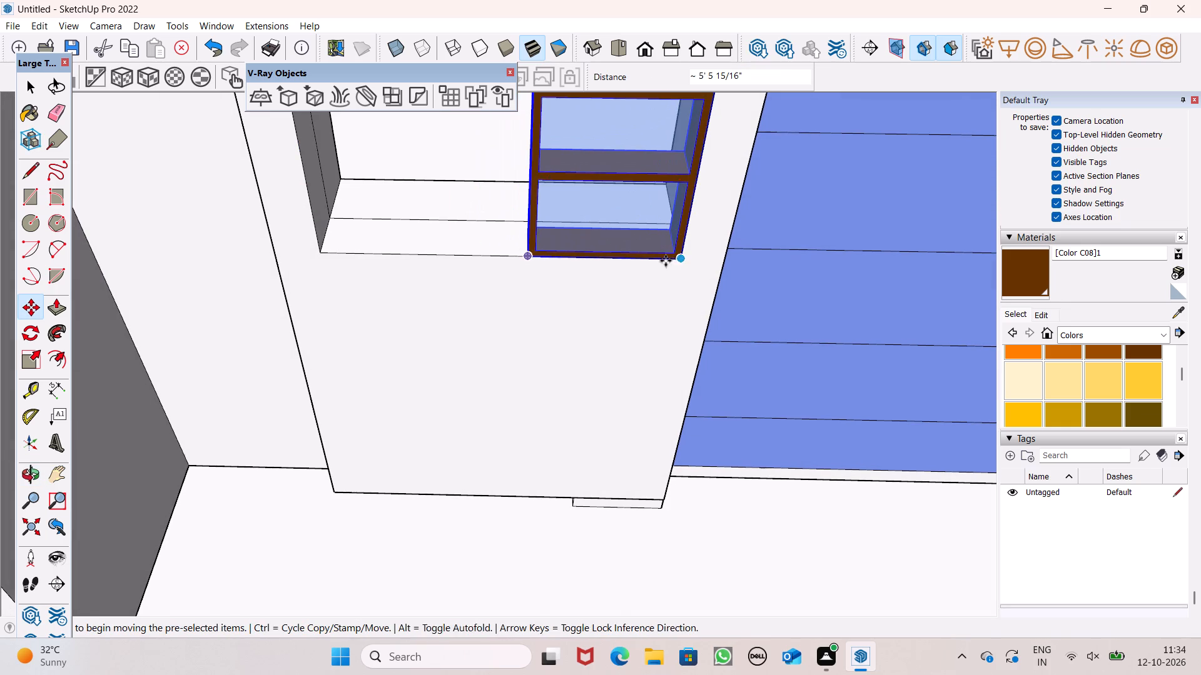
Scale the window group's depth by about 3.41 so it reaches the back edge of the opening.
{"action": "scroll", "coordinate": [646, 294], "scroll_direction": "down", "scroll_amount": 5}
{"action": "key", "text": "space"}
{"action": "middle_click_drag", "start_coordinate": [654, 351], "coordinate": [846, 372]}
{"action": "scroll", "coordinate": [851, 382], "scroll_direction": "down", "scroll_amount": 1}
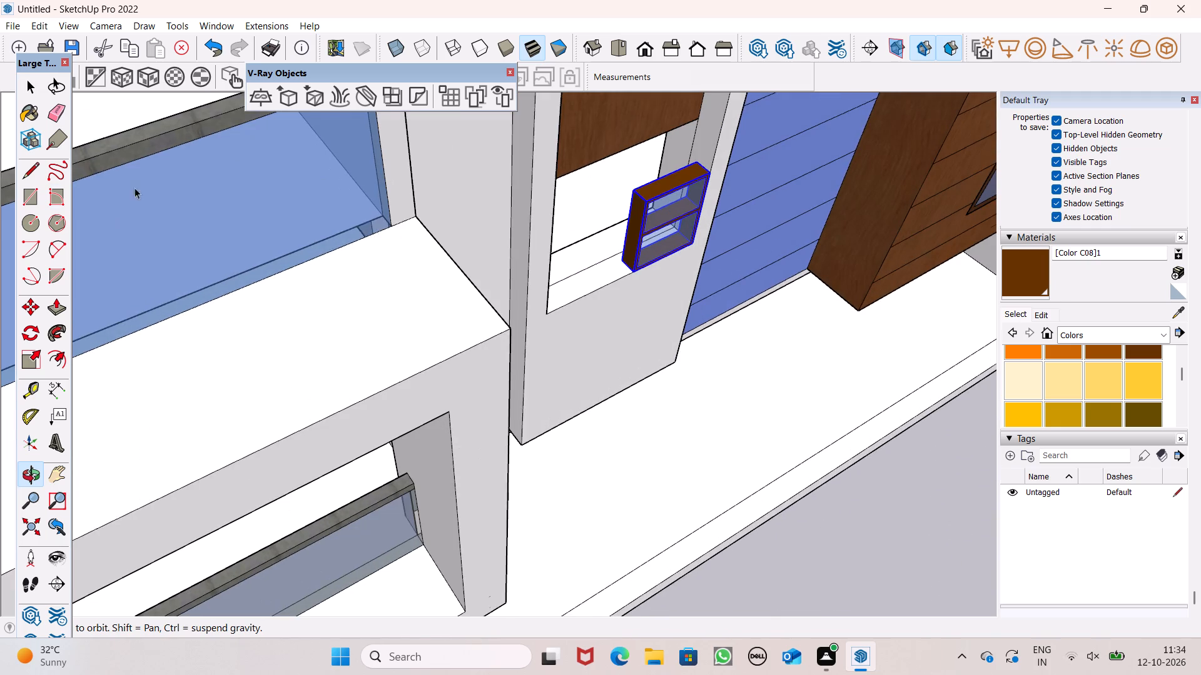
{"action": "left_click", "coordinate": [33, 364]}
{"action": "scroll", "coordinate": [525, 170], "scroll_direction": "up", "scroll_amount": 4}
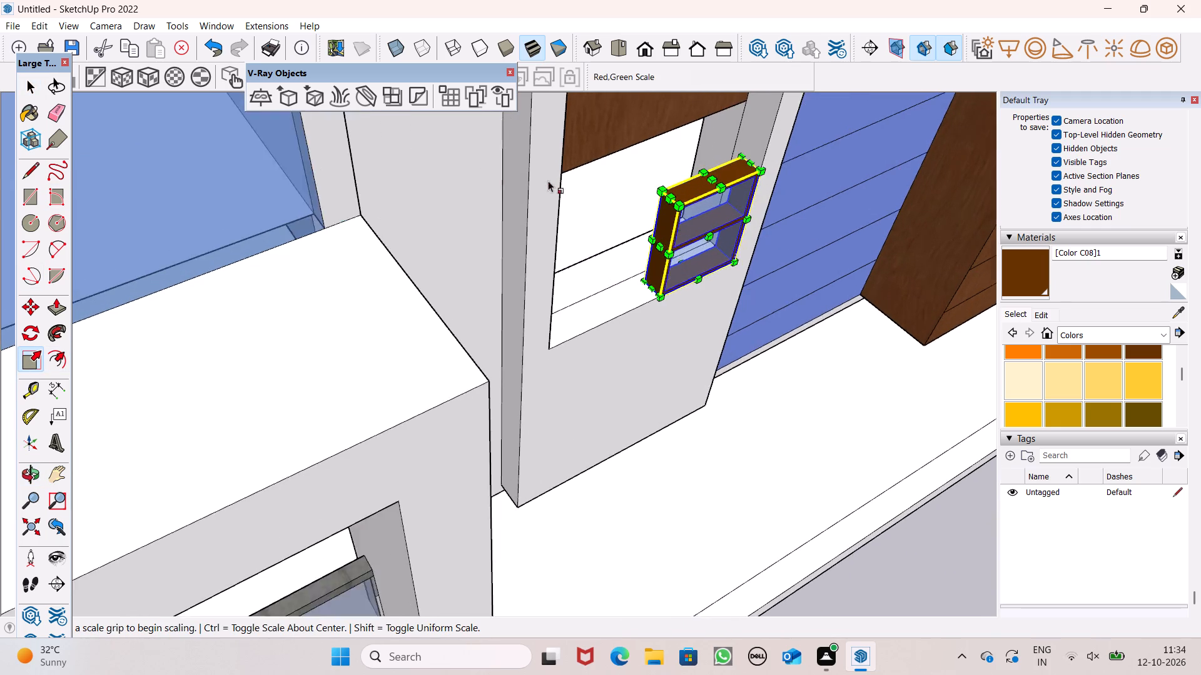
{"action": "scroll", "coordinate": [548, 181], "scroll_direction": "up", "scroll_amount": 1}
{"action": "middle_click_drag", "start_coordinate": [639, 287], "coordinate": [719, 302]}
{"action": "scroll", "coordinate": [714, 191], "scroll_direction": "up", "scroll_amount": 8}
{"action": "middle_click_drag", "start_coordinate": [664, 240], "coordinate": [699, 256]}
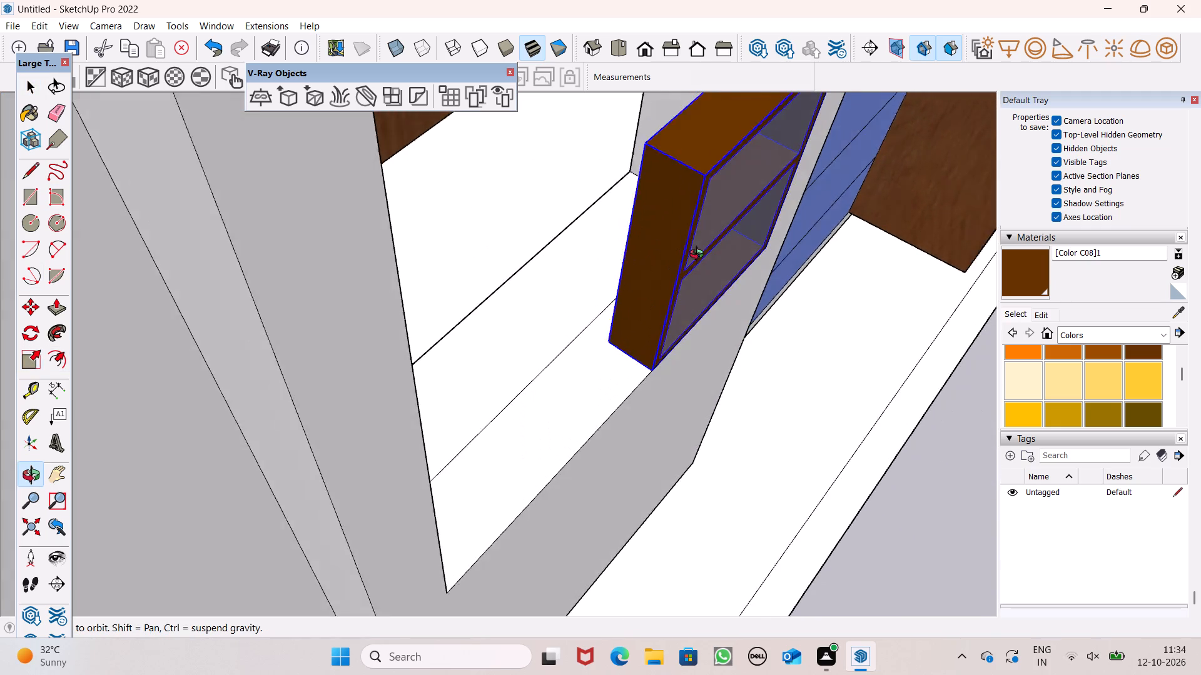
{"action": "middle_click_drag", "start_coordinate": [699, 256], "coordinate": [697, 244]}
{"action": "scroll", "coordinate": [631, 230], "scroll_direction": "up", "scroll_amount": 9}
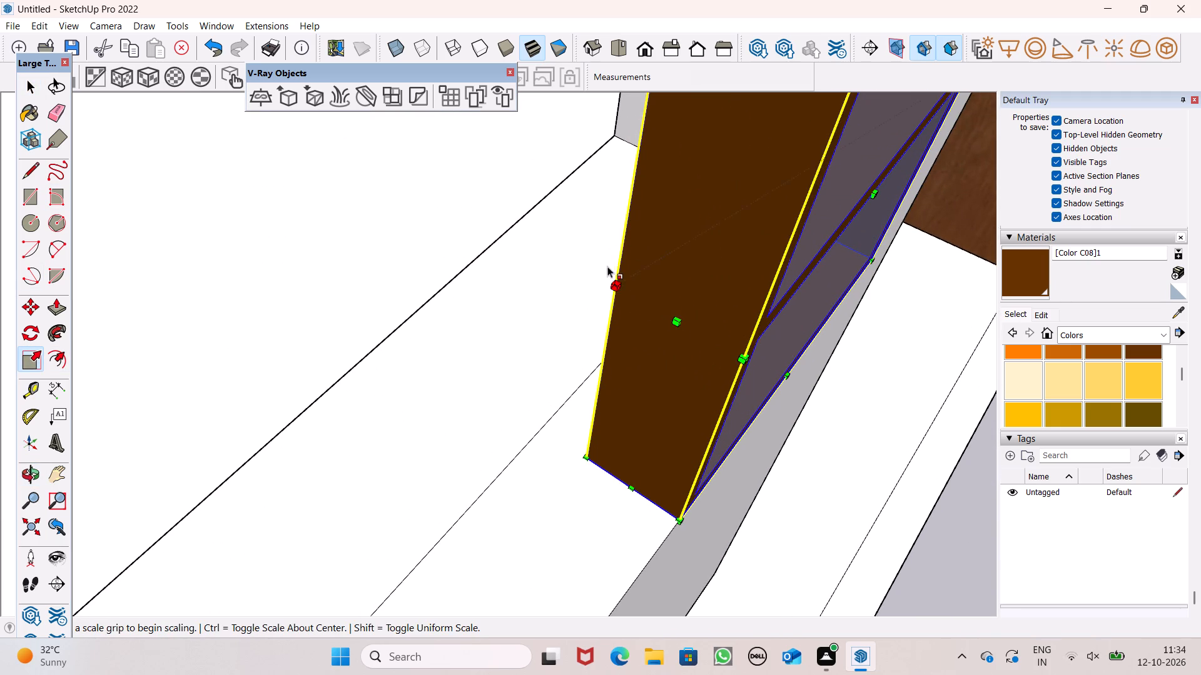
{"action": "scroll", "coordinate": [633, 265], "scroll_direction": "up", "scroll_amount": 1}
{"action": "middle_click_drag", "start_coordinate": [634, 272], "coordinate": [747, 338]}
{"action": "left_click_drag", "start_coordinate": [761, 124], "coordinate": [580, 122]}
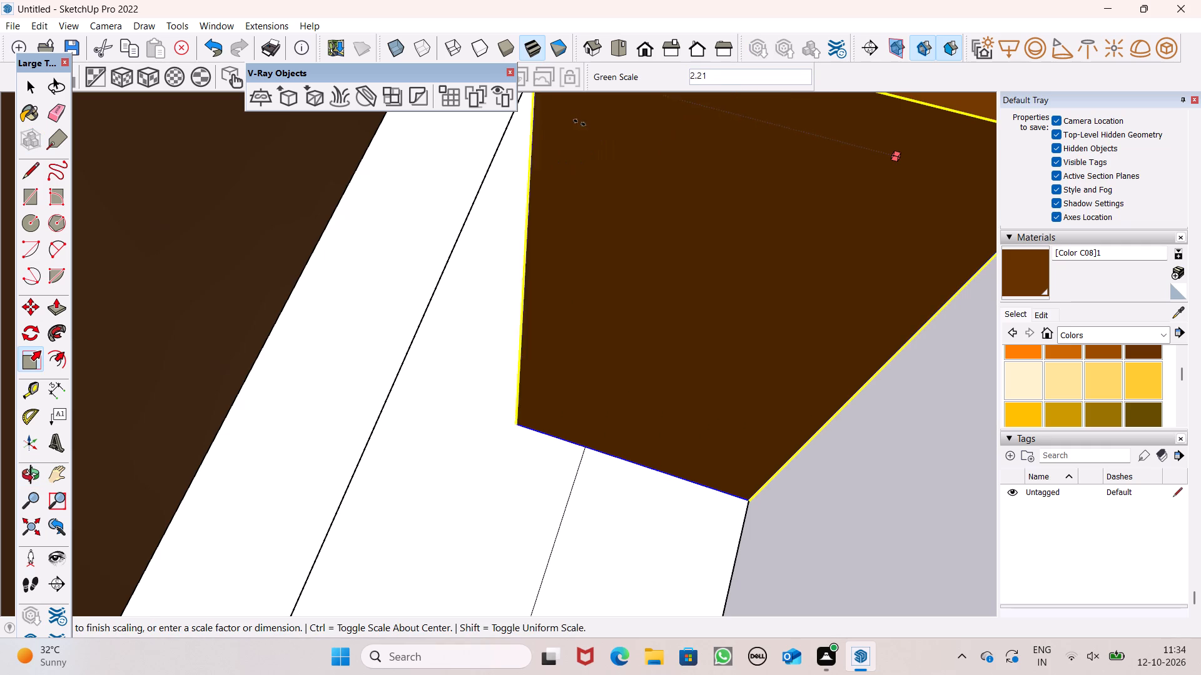
{"action": "left_click_drag", "start_coordinate": [580, 122], "coordinate": [438, 107]}
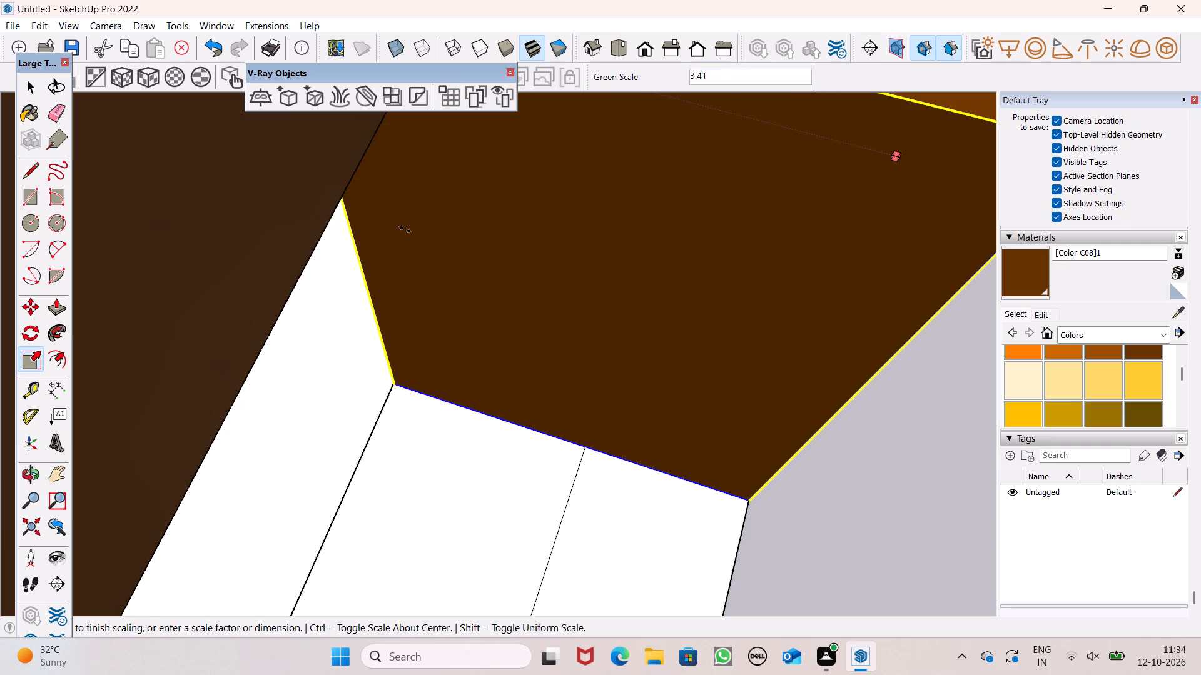
{"action": "left_click", "coordinate": [405, 227]}
Scale the window group's height by about 1.47 to reach the underside of the wood panel above the opening.
{"action": "scroll", "coordinate": [591, 311], "scroll_direction": "down", "scroll_amount": 8}
{"action": "middle_click_drag", "start_coordinate": [742, 423], "coordinate": [567, 438]}
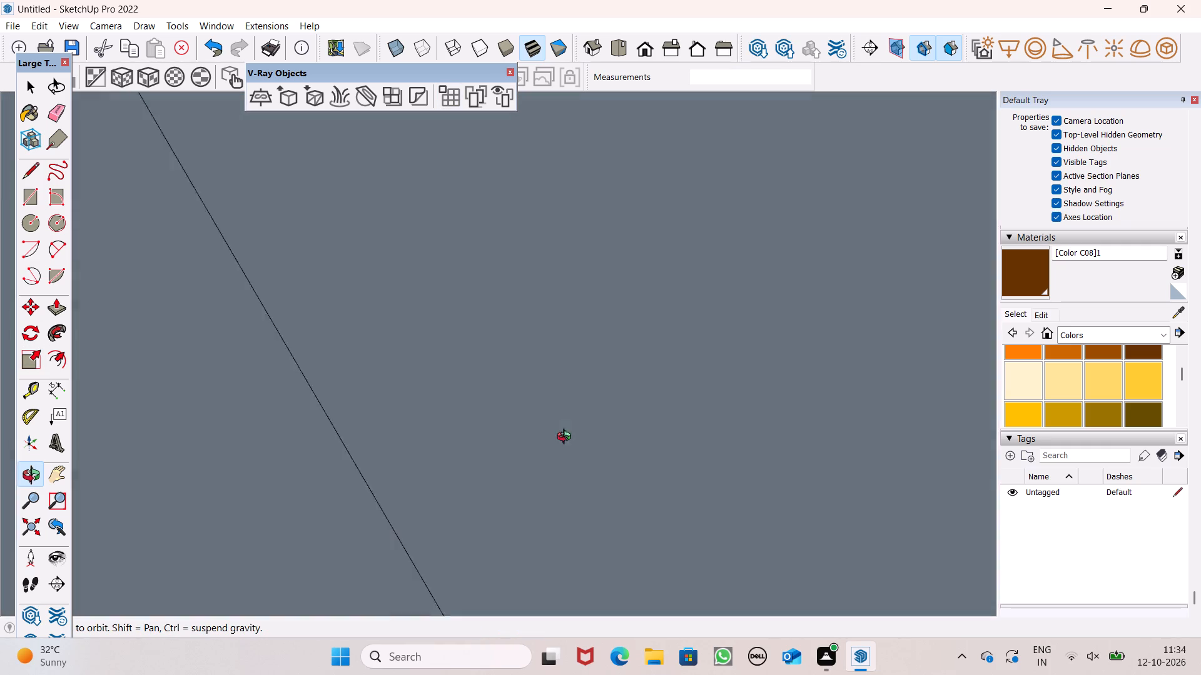
{"action": "middle_click_drag", "start_coordinate": [567, 438], "coordinate": [418, 260]}
{"action": "left_click", "coordinate": [642, 46]}
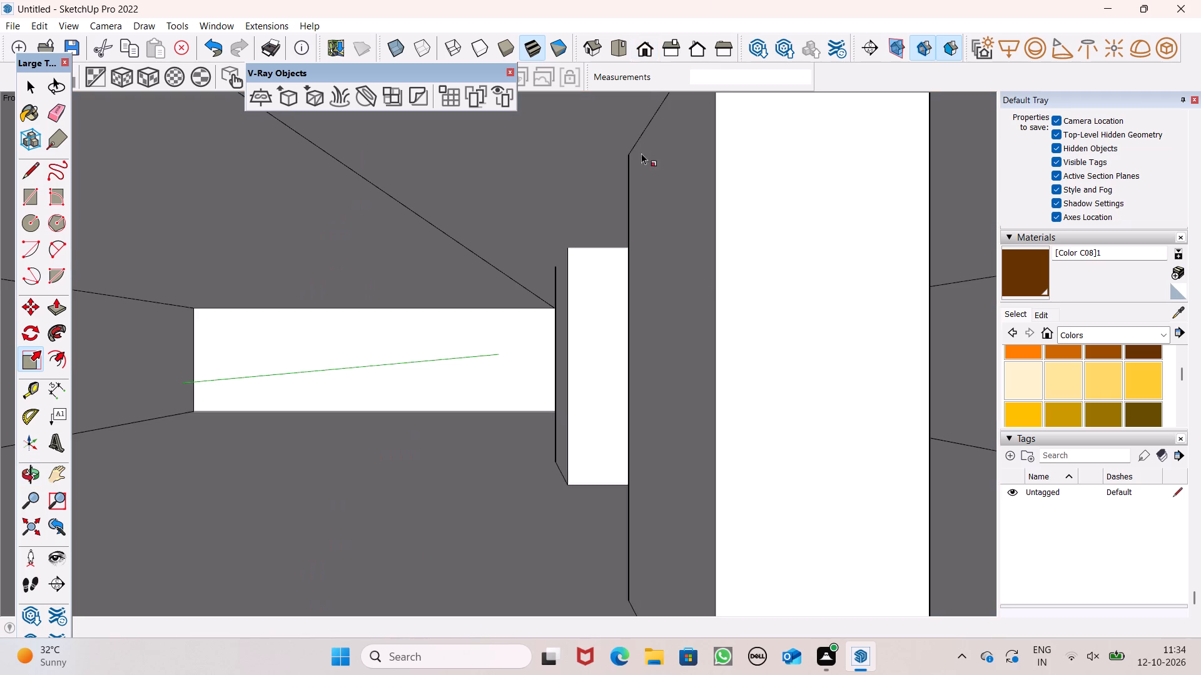
{"action": "scroll", "coordinate": [578, 111], "scroll_direction": "down", "scroll_amount": 5}
{"action": "scroll", "coordinate": [572, 181], "scroll_direction": "down", "scroll_amount": 6}
{"action": "middle_click_drag", "start_coordinate": [610, 288], "coordinate": [589, 369]}
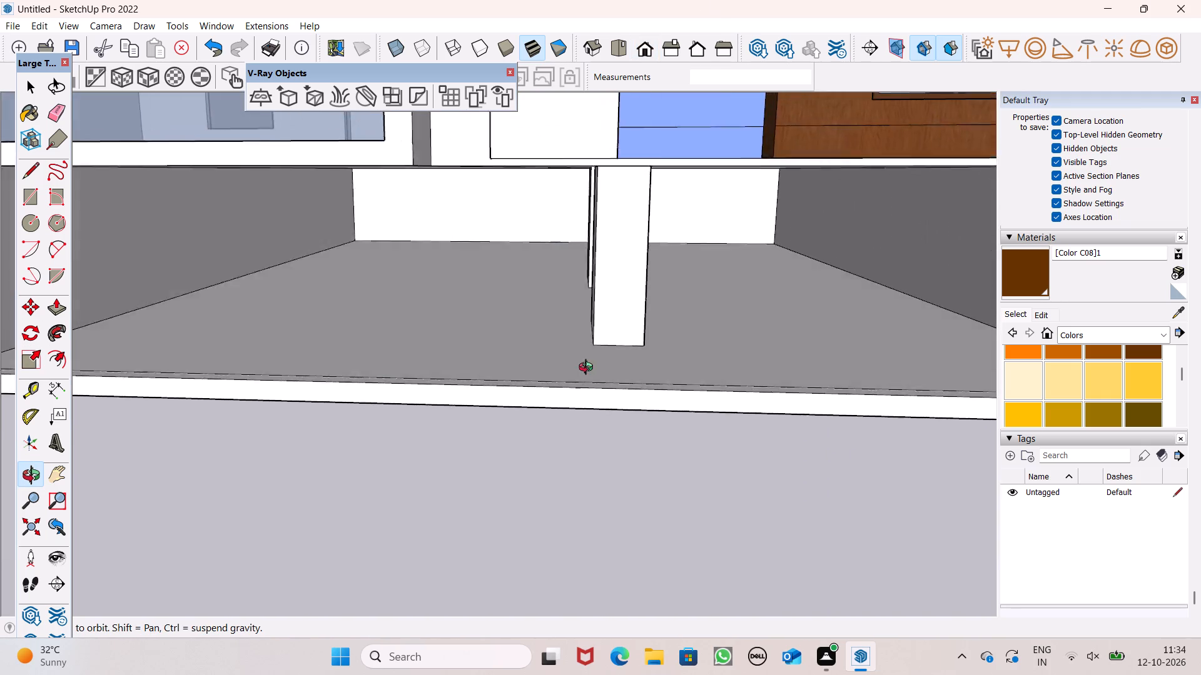
{"action": "middle_click_drag", "start_coordinate": [589, 369], "coordinate": [597, 396]}
{"action": "scroll", "coordinate": [646, 296], "scroll_direction": "down", "scroll_amount": 4}
{"action": "middle_click_drag", "start_coordinate": [689, 354], "coordinate": [761, 418]}
{"action": "scroll", "coordinate": [547, 95], "scroll_direction": "up", "scroll_amount": 5}
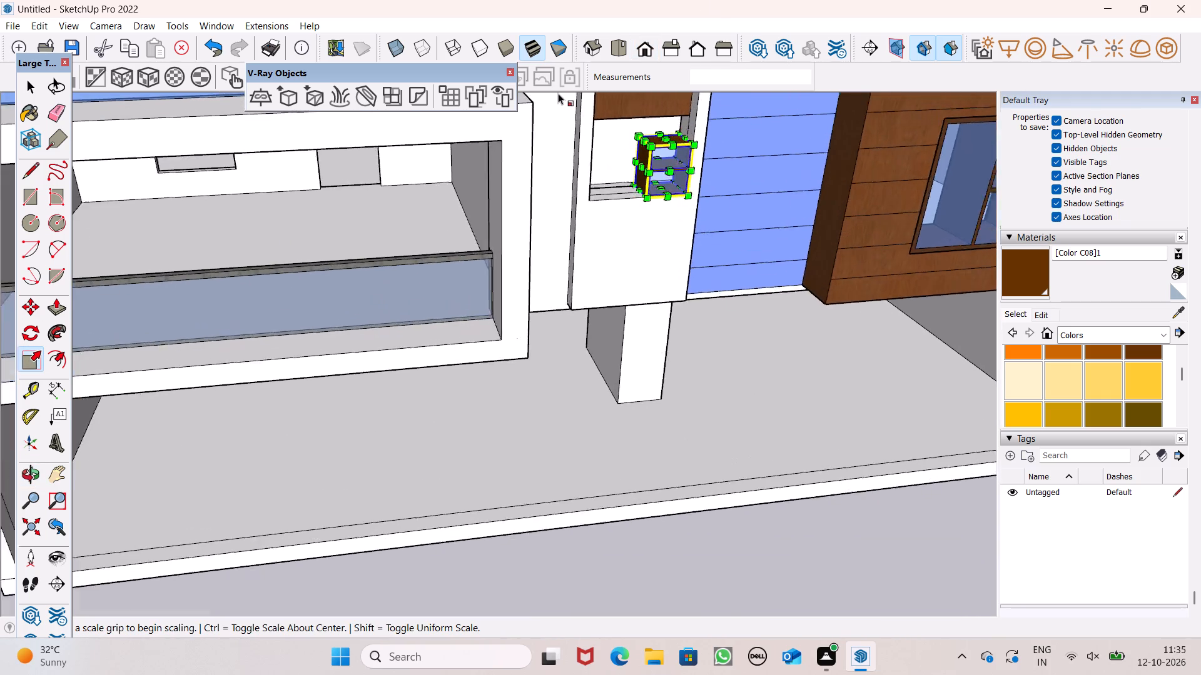
{"action": "scroll", "coordinate": [558, 93], "scroll_direction": "up", "scroll_amount": 4}
{"action": "left_click_drag", "start_coordinate": [731, 165], "coordinate": [723, 128]}
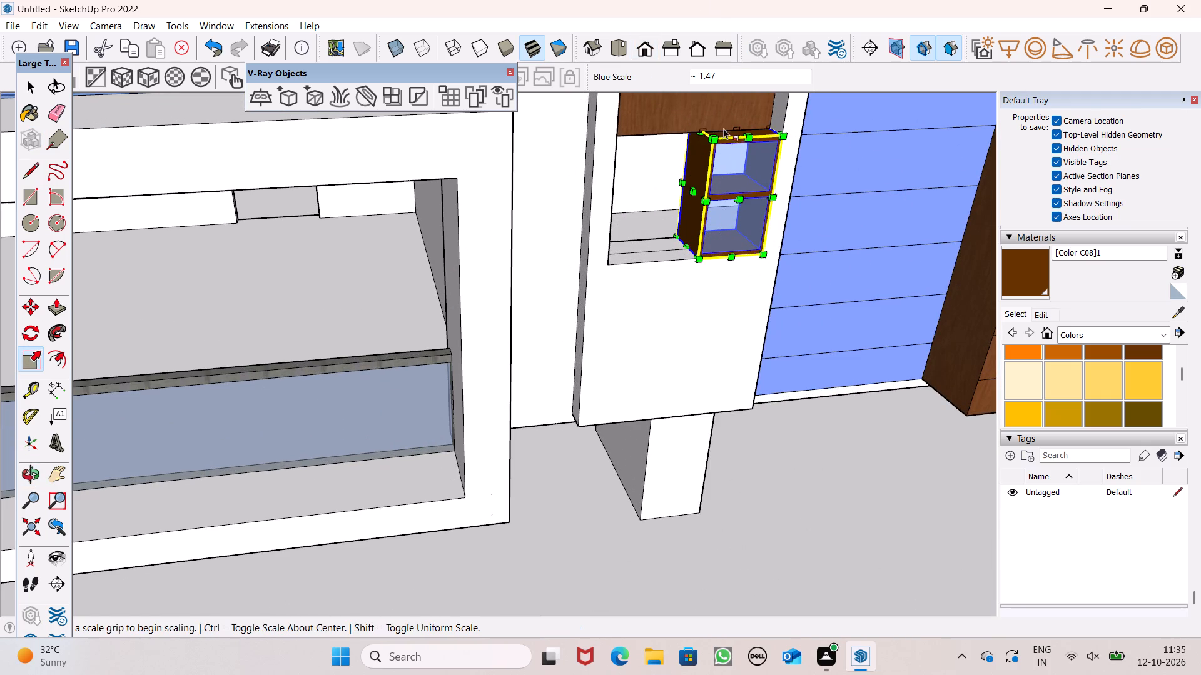
Scale the window group's width by about 2.37 to span the full opening, and deselect it.
{"action": "middle_click_drag", "start_coordinate": [741, 198], "coordinate": [681, 153]}
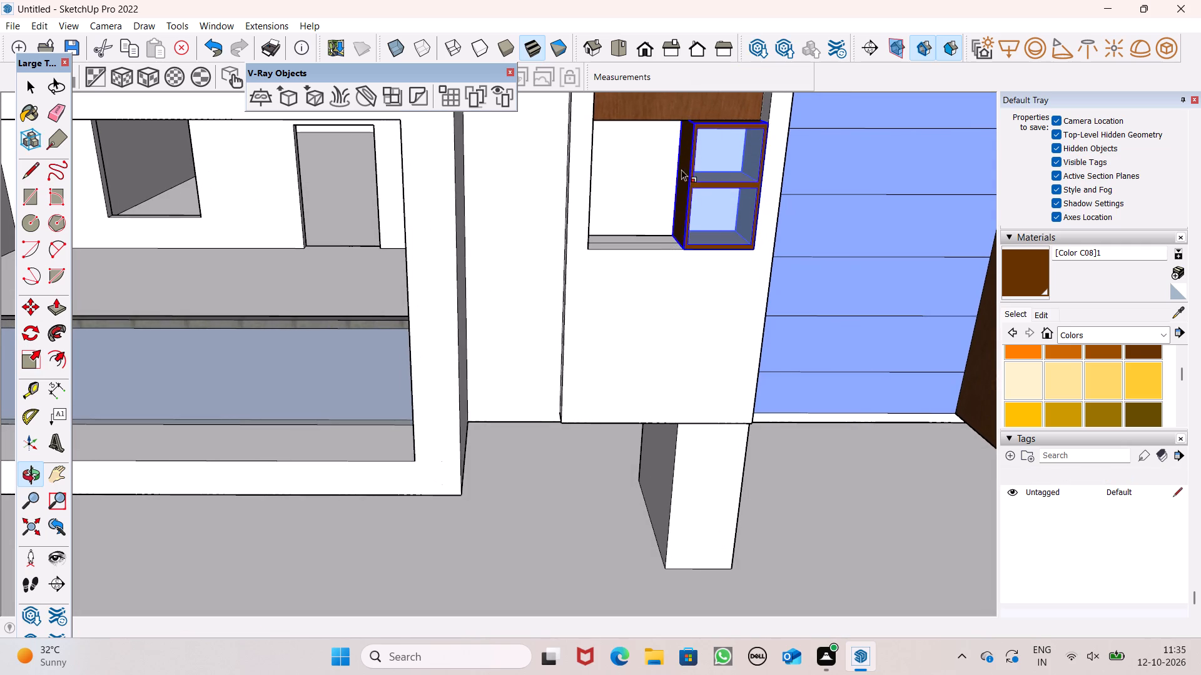
{"action": "left_click_drag", "start_coordinate": [684, 180], "coordinate": [585, 162]}
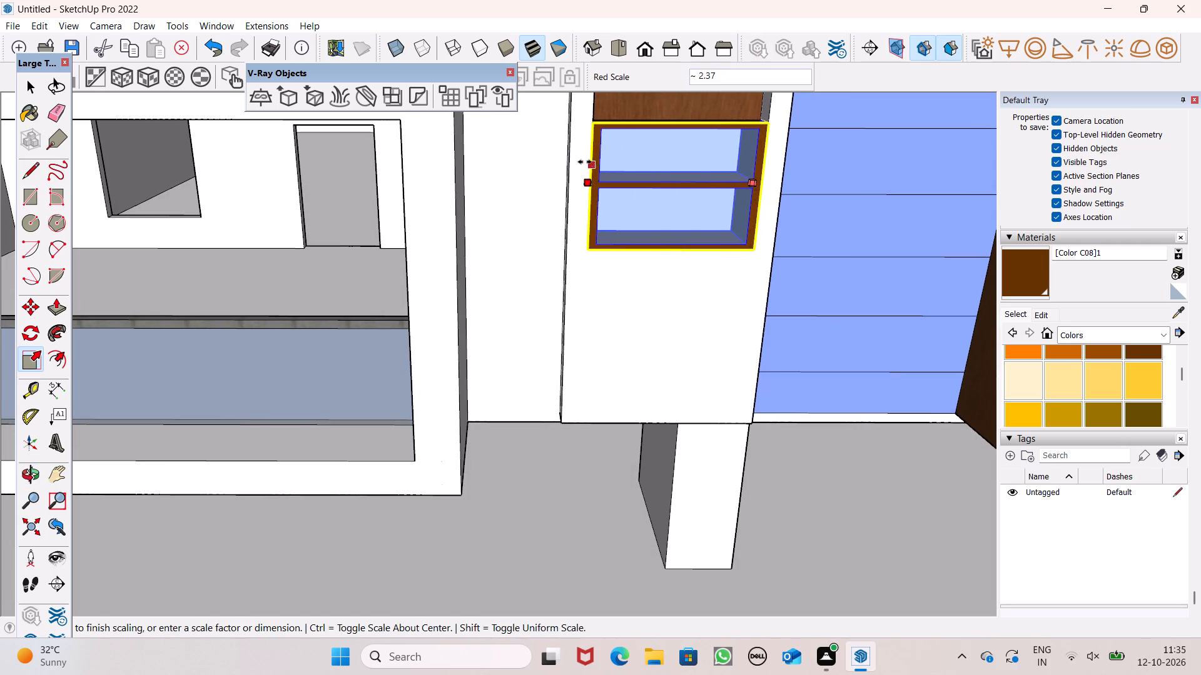
{"action": "left_click_drag", "start_coordinate": [585, 162], "coordinate": [587, 165]}
{"action": "scroll", "coordinate": [566, 139], "scroll_direction": "down", "scroll_amount": 13}
{"action": "scroll", "coordinate": [631, 230], "scroll_direction": "down", "scroll_amount": 5}
{"action": "key", "text": "space"}
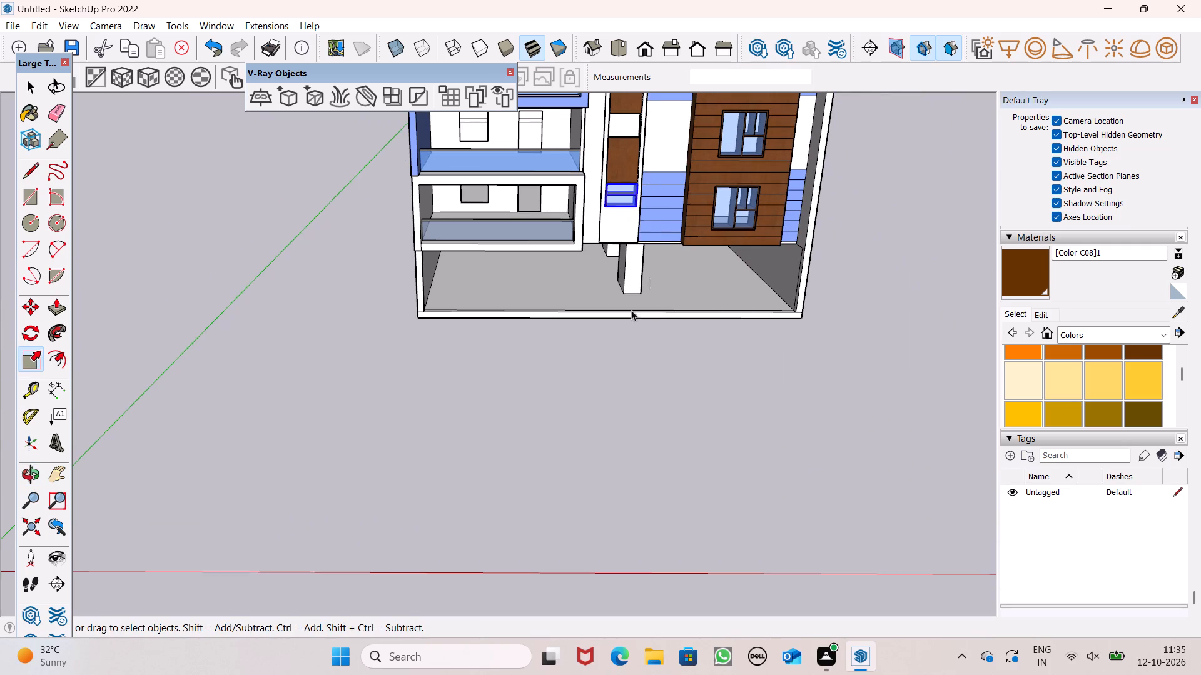
{"action": "scroll", "coordinate": [586, 71], "scroll_direction": "up", "scroll_amount": 9}
{"action": "scroll", "coordinate": [655, 174], "scroll_direction": "down", "scroll_amount": 6}
{"action": "left_click_drag", "start_coordinate": [584, 454], "coordinate": [584, 448]}
Scale down the fitted window group's depth from its front face so it sits slightly recessed in the opening.
{"action": "scroll", "coordinate": [636, 141], "scroll_direction": "up", "scroll_amount": 8}
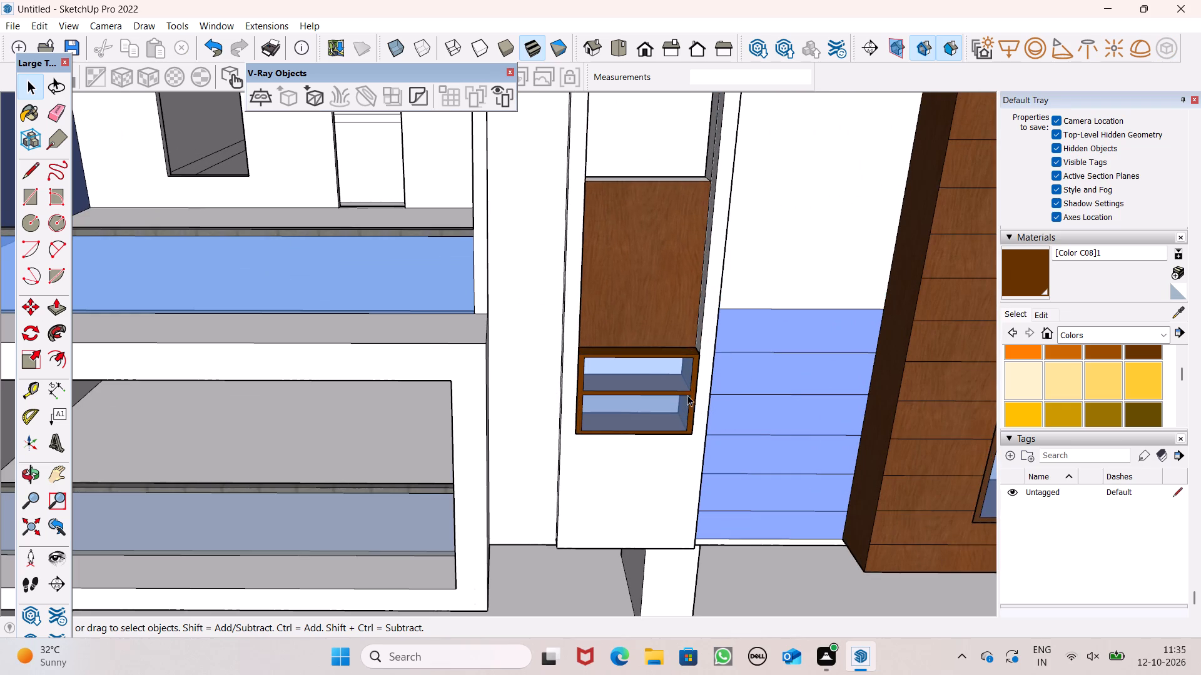
{"action": "left_click", "coordinate": [683, 392]}
{"action": "scroll", "coordinate": [697, 299], "scroll_direction": "down", "scroll_amount": 3}
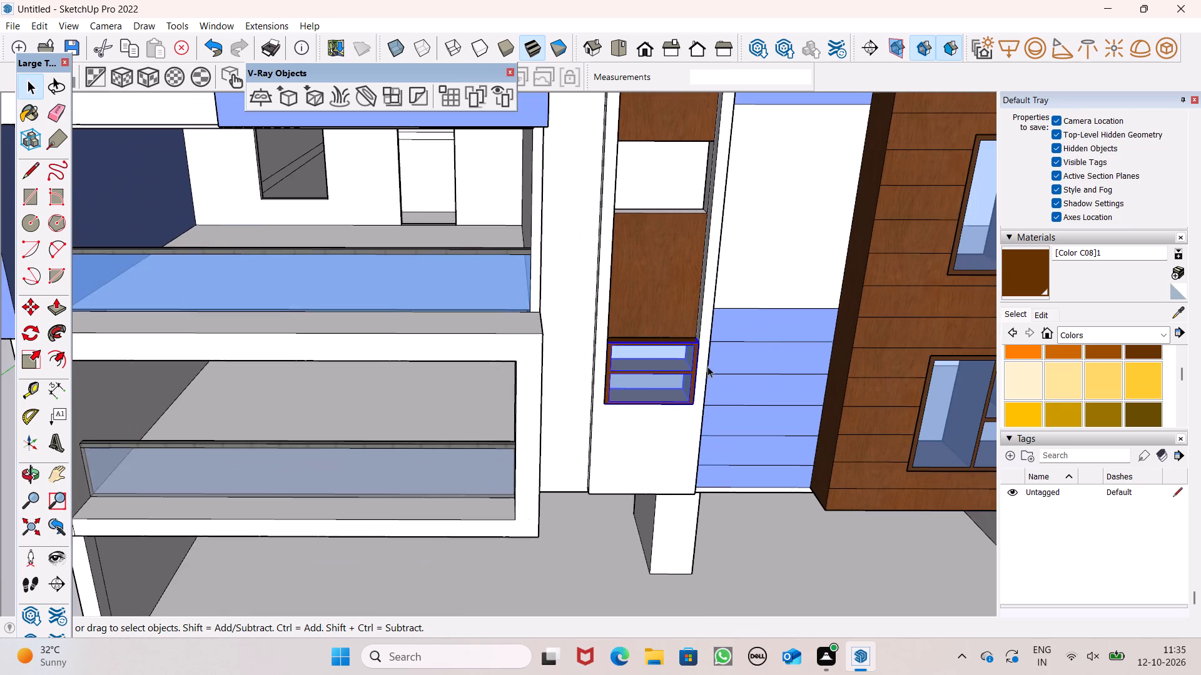
{"action": "middle_click_drag", "start_coordinate": [706, 377], "coordinate": [642, 512]}
{"action": "scroll", "coordinate": [646, 481], "scroll_direction": "up", "scroll_amount": 8}
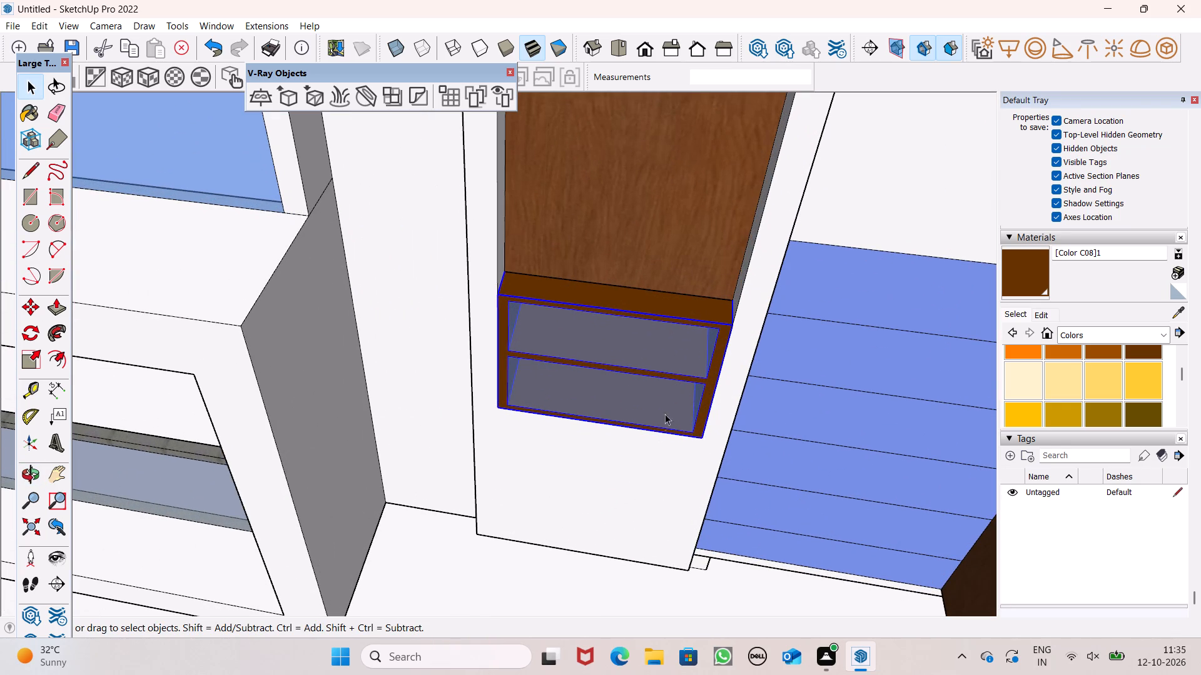
{"action": "scroll", "coordinate": [727, 381], "scroll_direction": "up", "scroll_amount": 1}
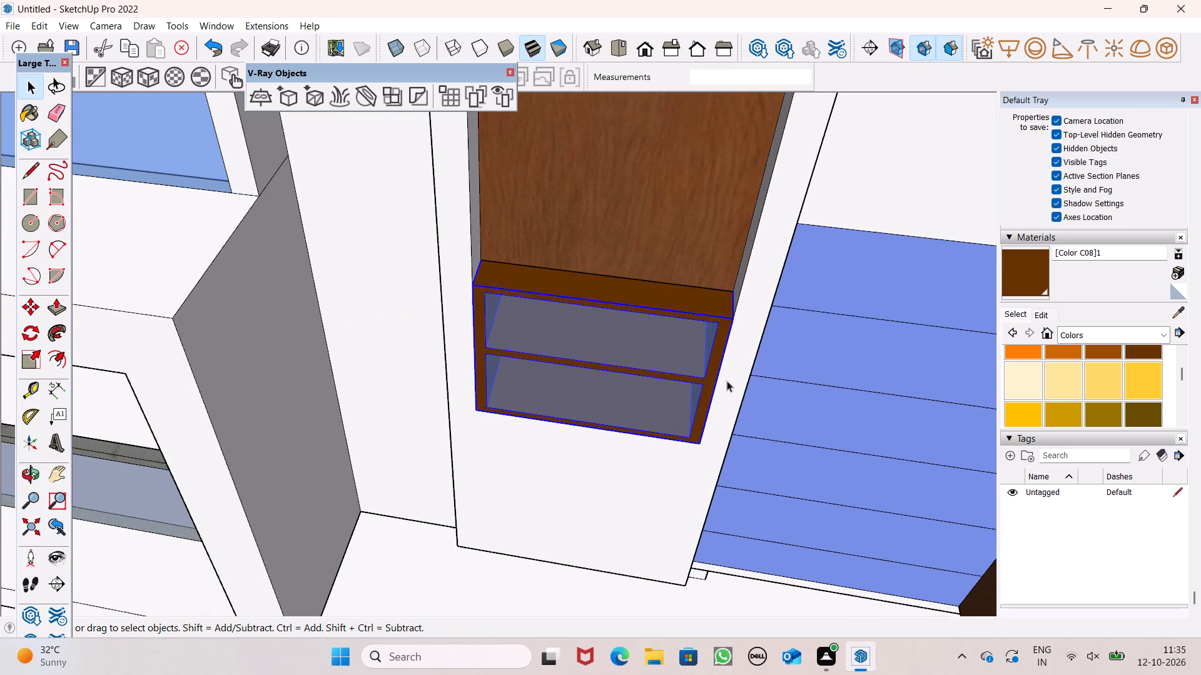
{"action": "scroll", "coordinate": [727, 381], "scroll_direction": "up", "scroll_amount": 1}
{"action": "key", "text": "m"}
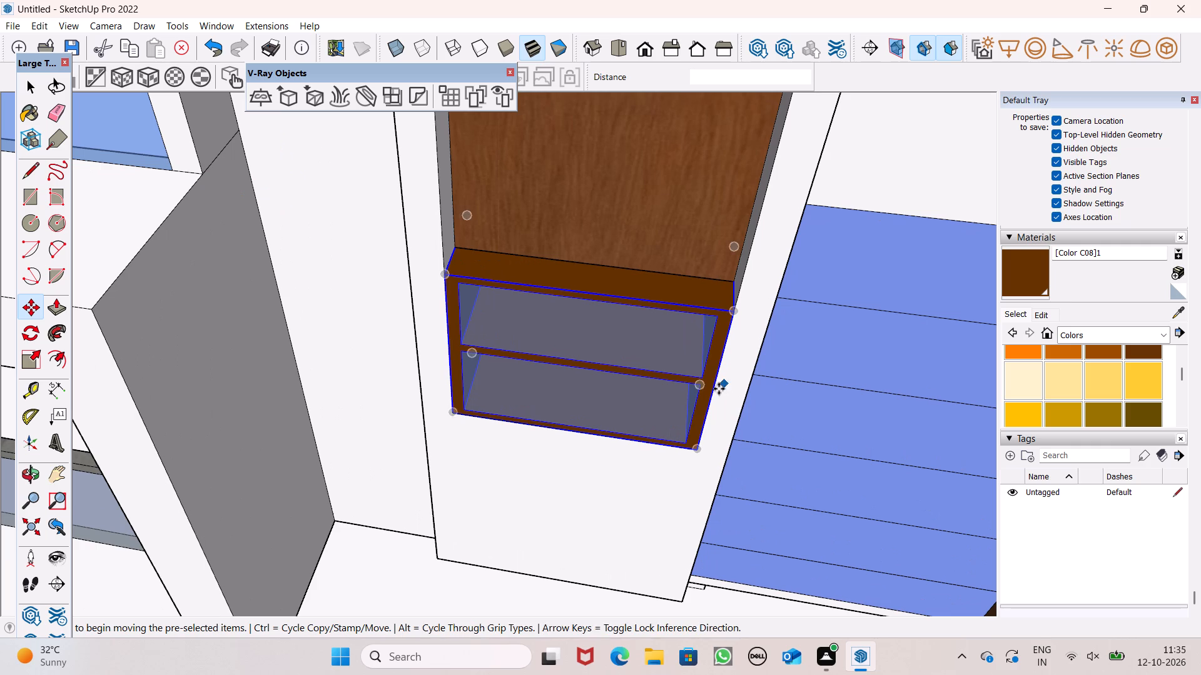
{"action": "key", "text": "space"}
{"action": "scroll", "coordinate": [755, 441], "scroll_direction": "down", "scroll_amount": 2}
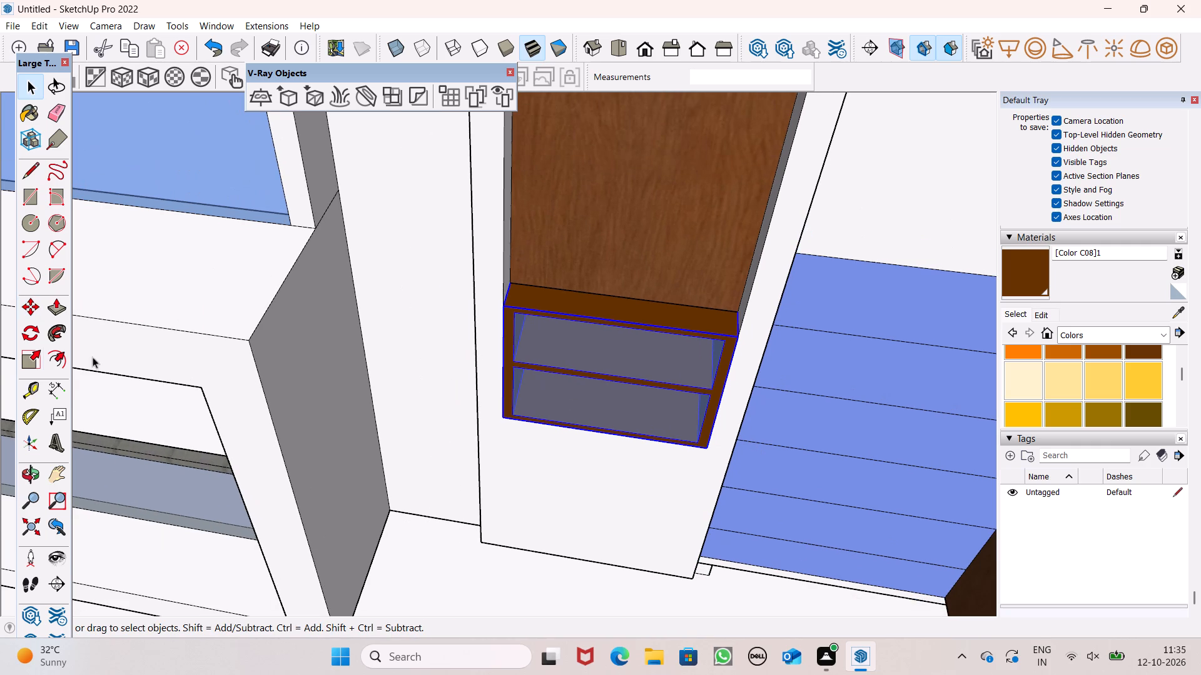
{"action": "left_click", "coordinate": [25, 374]}
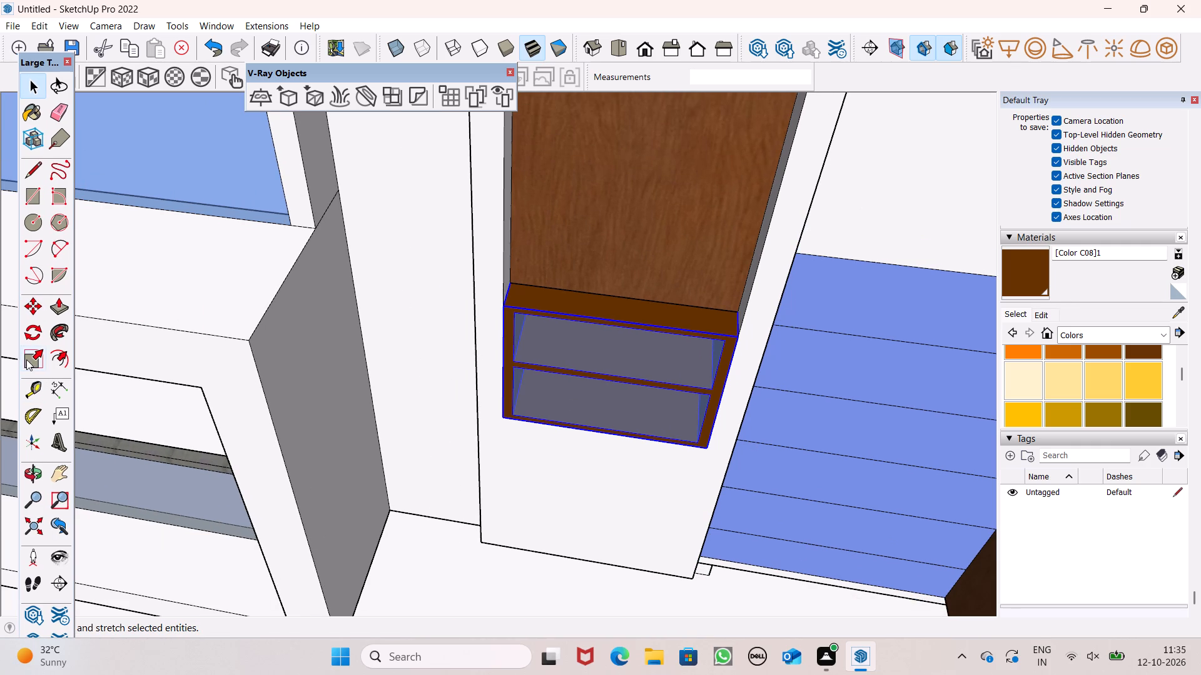
{"action": "left_click", "coordinate": [26, 359]}
{"action": "left_click_drag", "start_coordinate": [611, 382], "coordinate": [616, 368]}
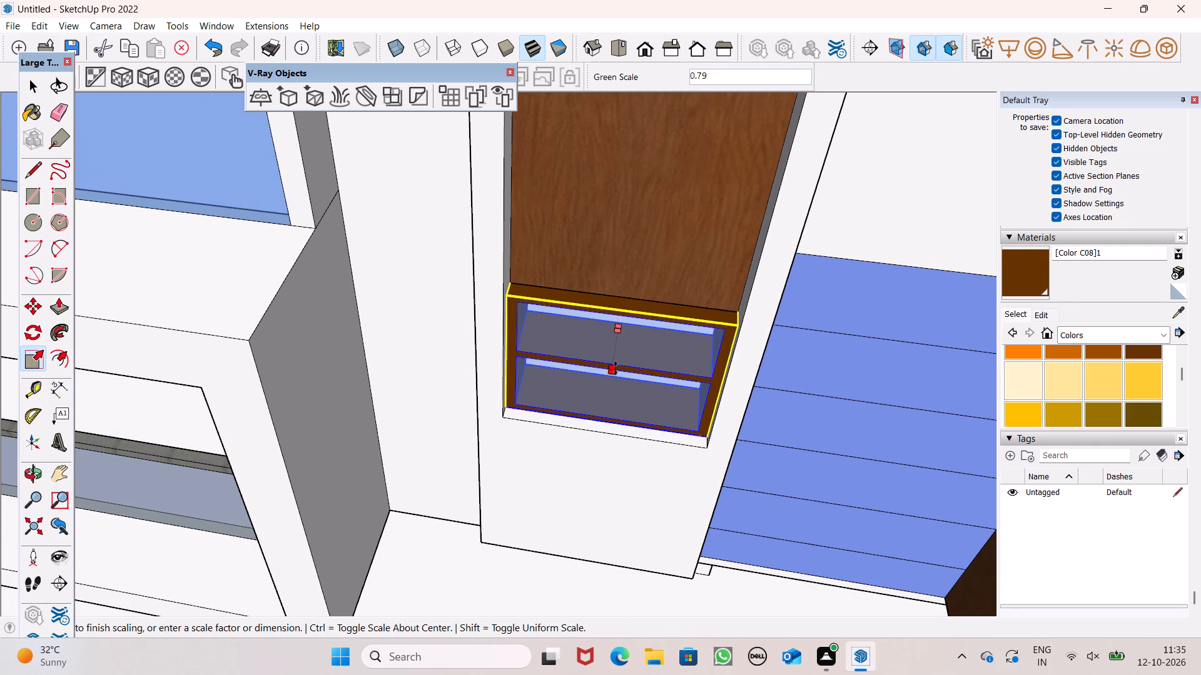
{"action": "left_click_drag", "start_coordinate": [616, 368], "coordinate": [617, 372]}
{"action": "scroll", "coordinate": [581, 427], "scroll_direction": "down", "scroll_amount": 4}
{"action": "middle_click_drag", "start_coordinate": [645, 521], "coordinate": [656, 414]}
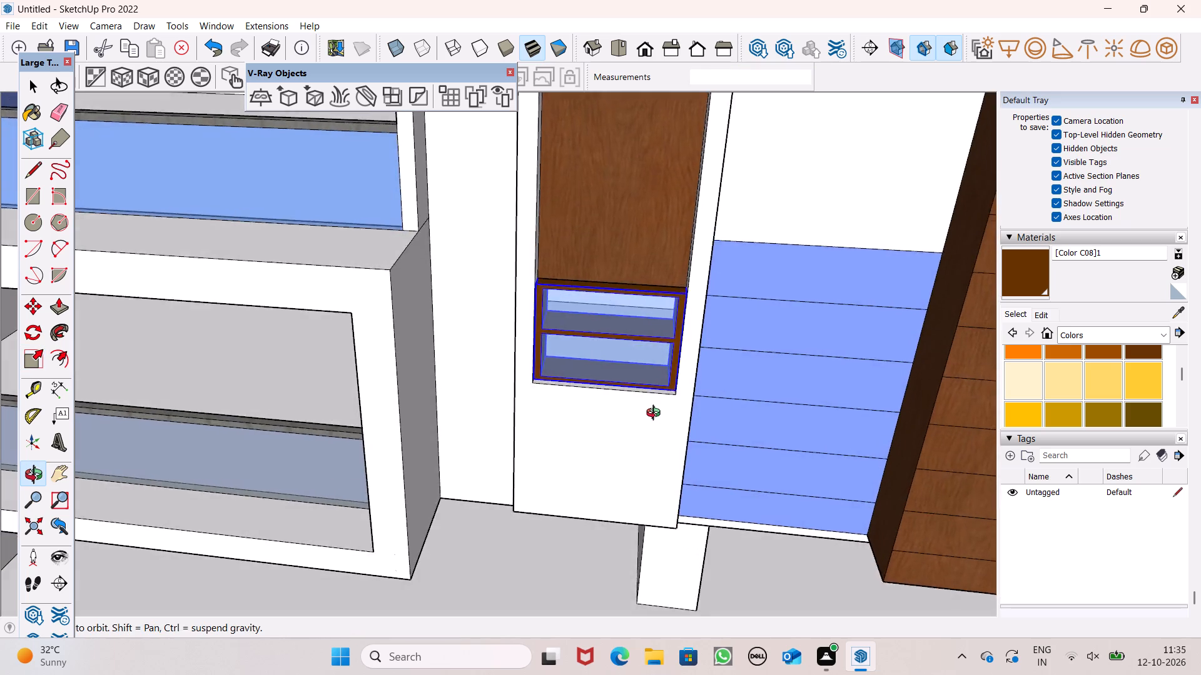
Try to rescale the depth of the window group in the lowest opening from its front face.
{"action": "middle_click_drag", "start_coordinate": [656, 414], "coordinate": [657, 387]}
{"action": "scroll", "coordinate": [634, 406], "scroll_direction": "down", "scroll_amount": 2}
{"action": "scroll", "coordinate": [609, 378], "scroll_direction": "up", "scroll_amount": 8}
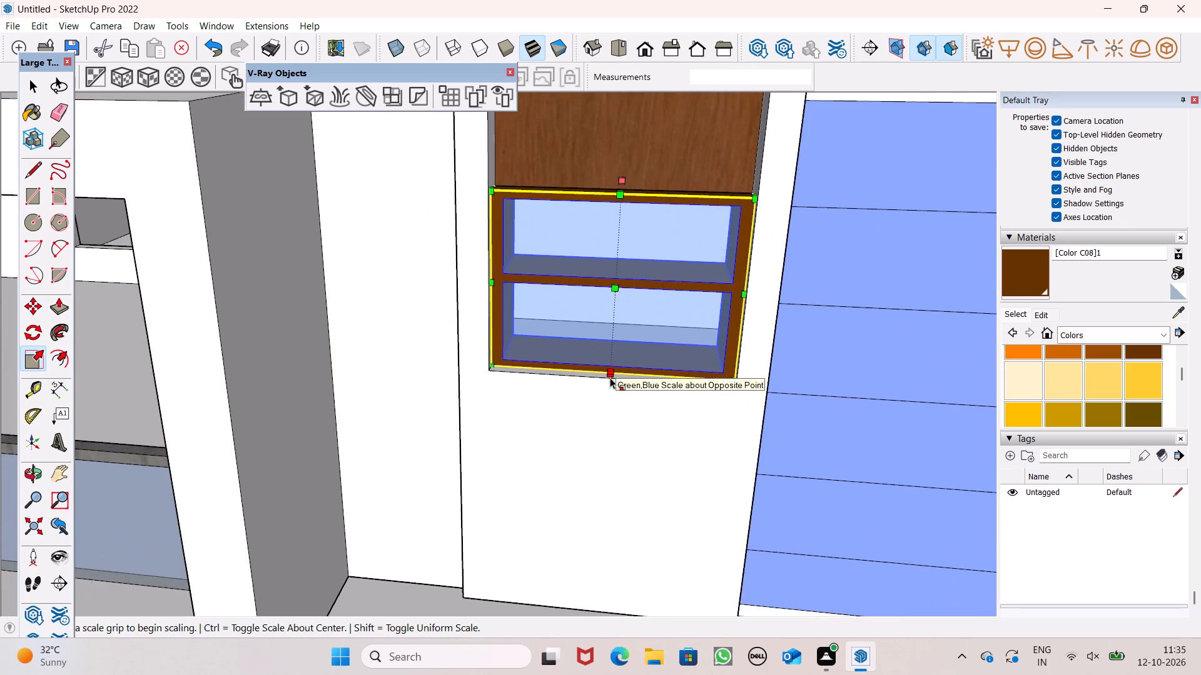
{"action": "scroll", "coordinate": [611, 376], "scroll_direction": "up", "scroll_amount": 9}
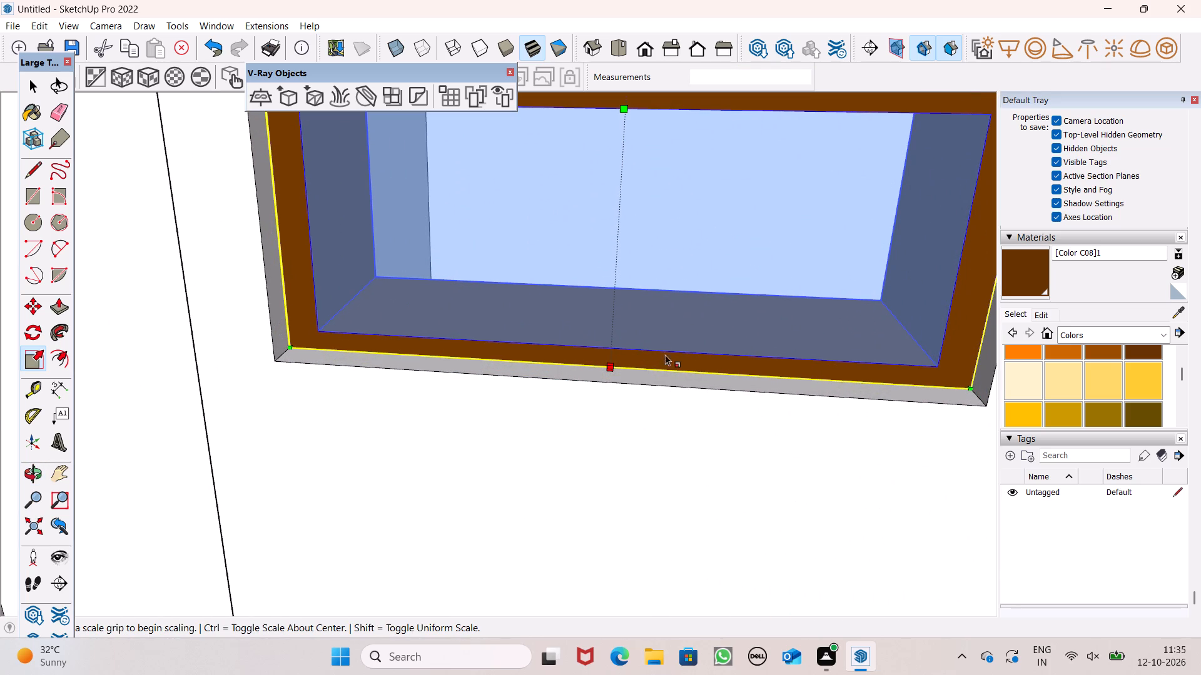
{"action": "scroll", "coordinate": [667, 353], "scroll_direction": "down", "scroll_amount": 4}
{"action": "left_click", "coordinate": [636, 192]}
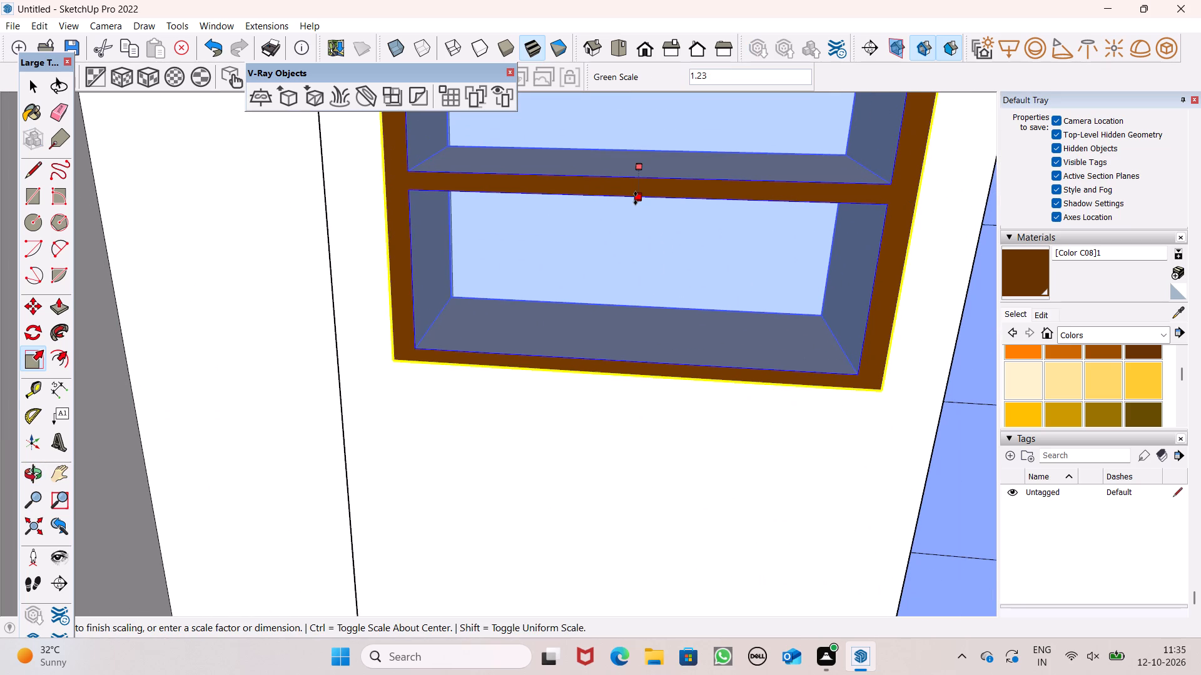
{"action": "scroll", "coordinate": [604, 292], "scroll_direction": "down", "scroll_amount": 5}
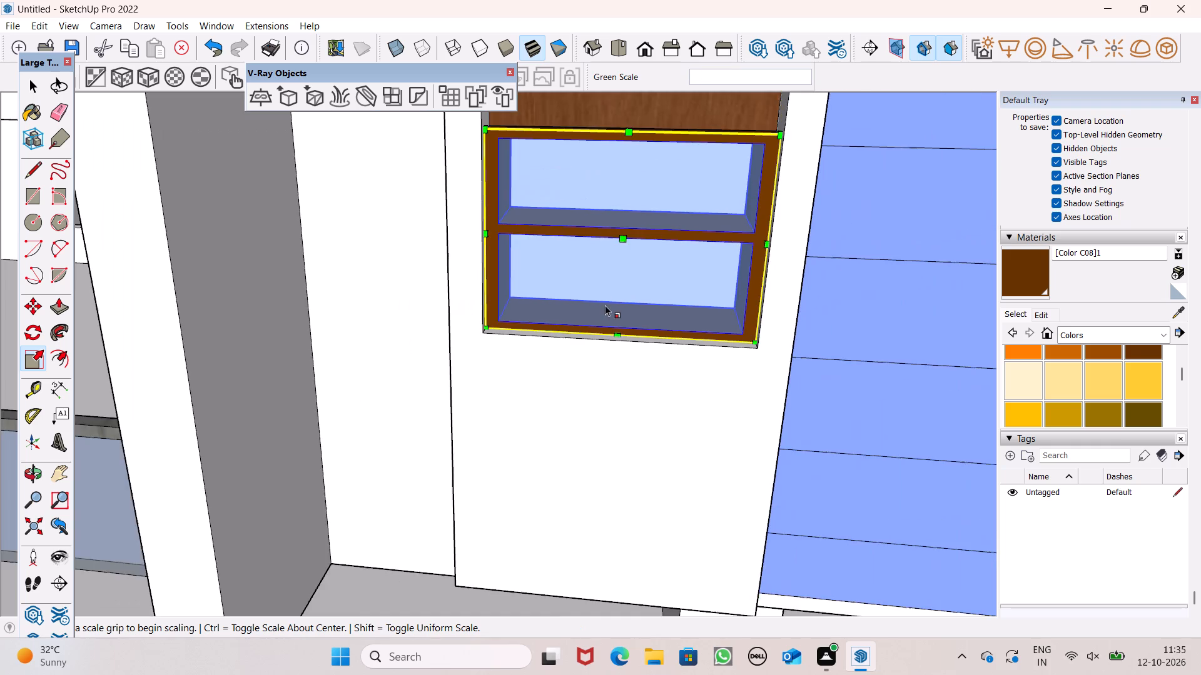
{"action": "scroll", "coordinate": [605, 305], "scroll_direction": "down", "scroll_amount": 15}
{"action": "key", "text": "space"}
Copy the fitted window group about 10' 4" up the white column into the second opening.
{"action": "scroll", "coordinate": [661, 297], "scroll_direction": "up", "scroll_amount": 3}
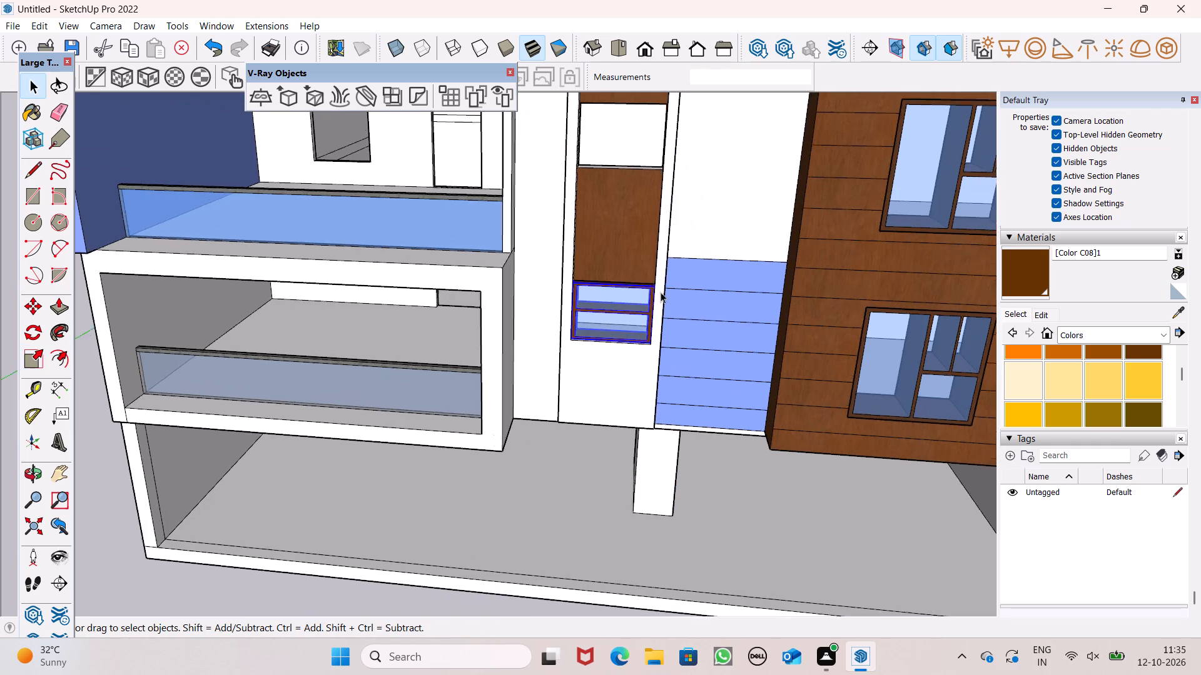
{"action": "scroll", "coordinate": [661, 292], "scroll_direction": "up", "scroll_amount": 9}
{"action": "left_click", "coordinate": [657, 307]}
{"action": "key", "text": "m"}
{"action": "key", "text": "Return"}
{"action": "scroll", "coordinate": [656, 376], "scroll_direction": "down", "scroll_amount": 6}
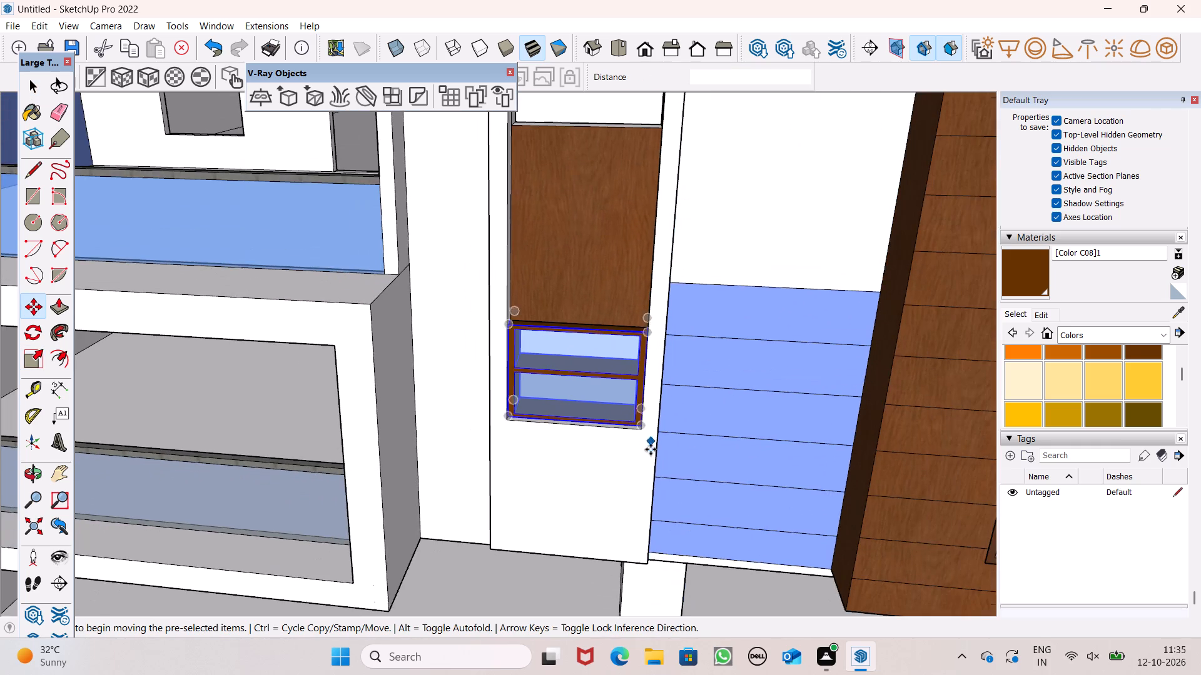
{"action": "scroll", "coordinate": [624, 387], "scroll_direction": "up", "scroll_amount": 4}
{"action": "scroll", "coordinate": [637, 414], "scroll_direction": "down", "scroll_amount": 6}
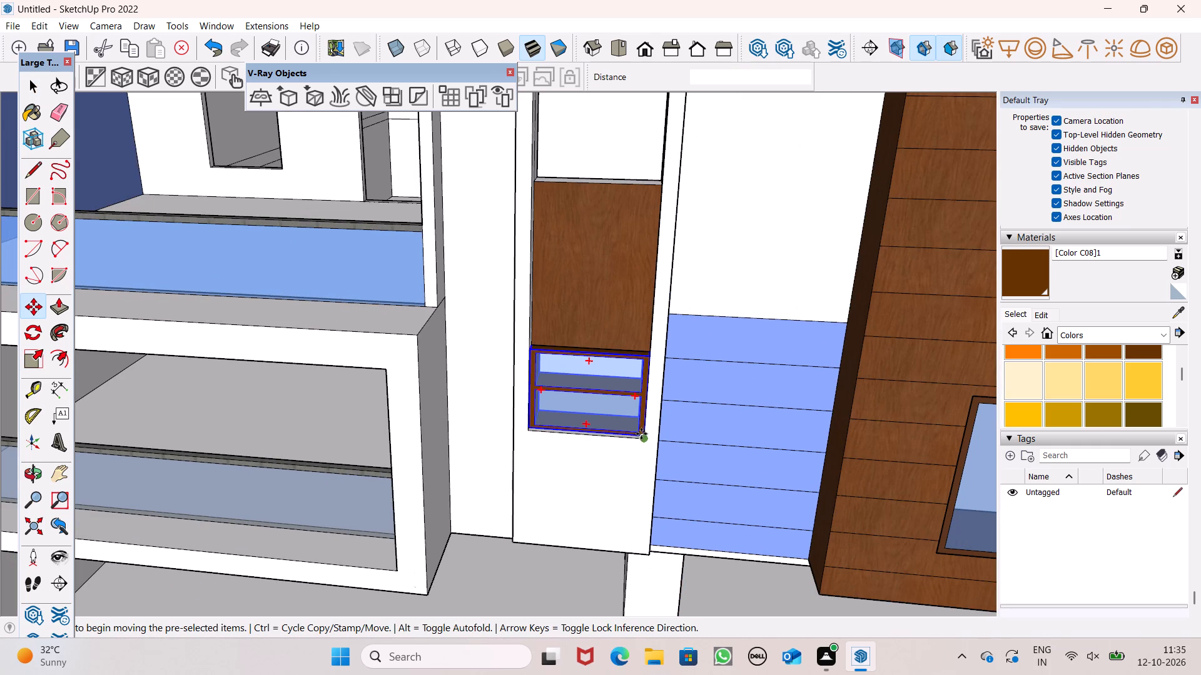
{"action": "left_click_drag", "start_coordinate": [637, 438], "coordinate": [652, 179]}
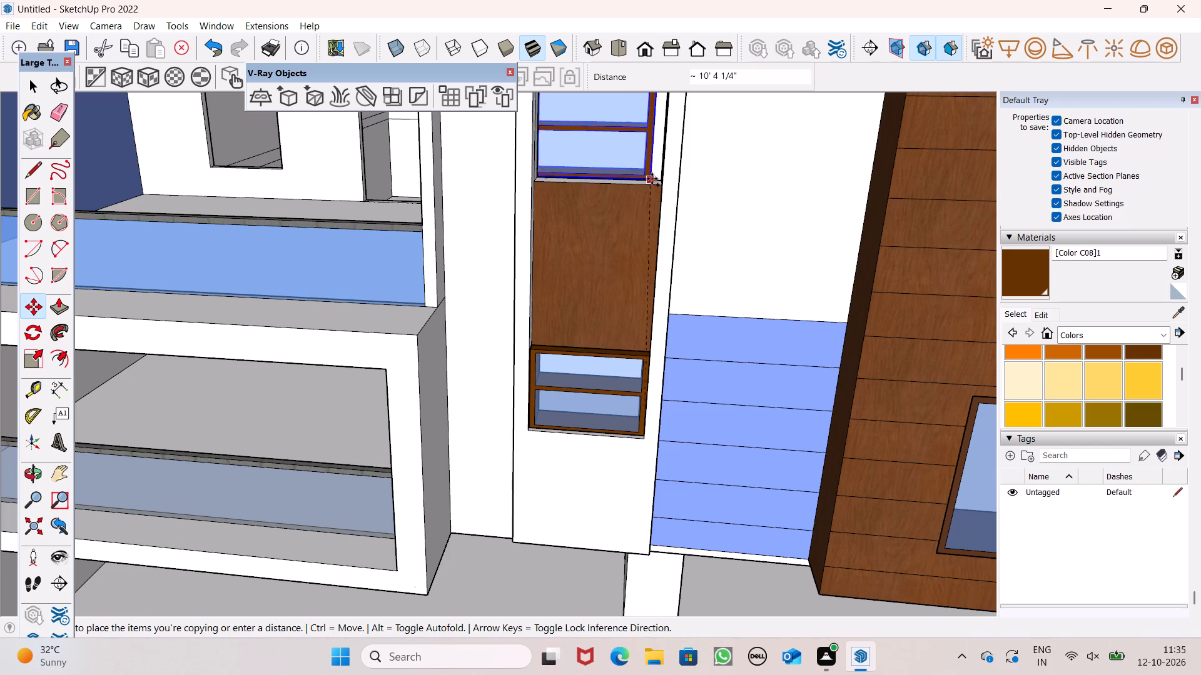
{"action": "left_click_drag", "start_coordinate": [652, 179], "coordinate": [654, 178]}
Move the second-opening window about 9" forward, toward the front edge of the sill.
{"action": "scroll", "coordinate": [650, 181], "scroll_direction": "up", "scroll_amount": 8}
{"action": "middle_click_drag", "start_coordinate": [659, 279], "coordinate": [641, 484]}
{"action": "scroll", "coordinate": [694, 266], "scroll_direction": "up", "scroll_amount": 5}
{"action": "left_click_drag", "start_coordinate": [704, 224], "coordinate": [701, 248]}
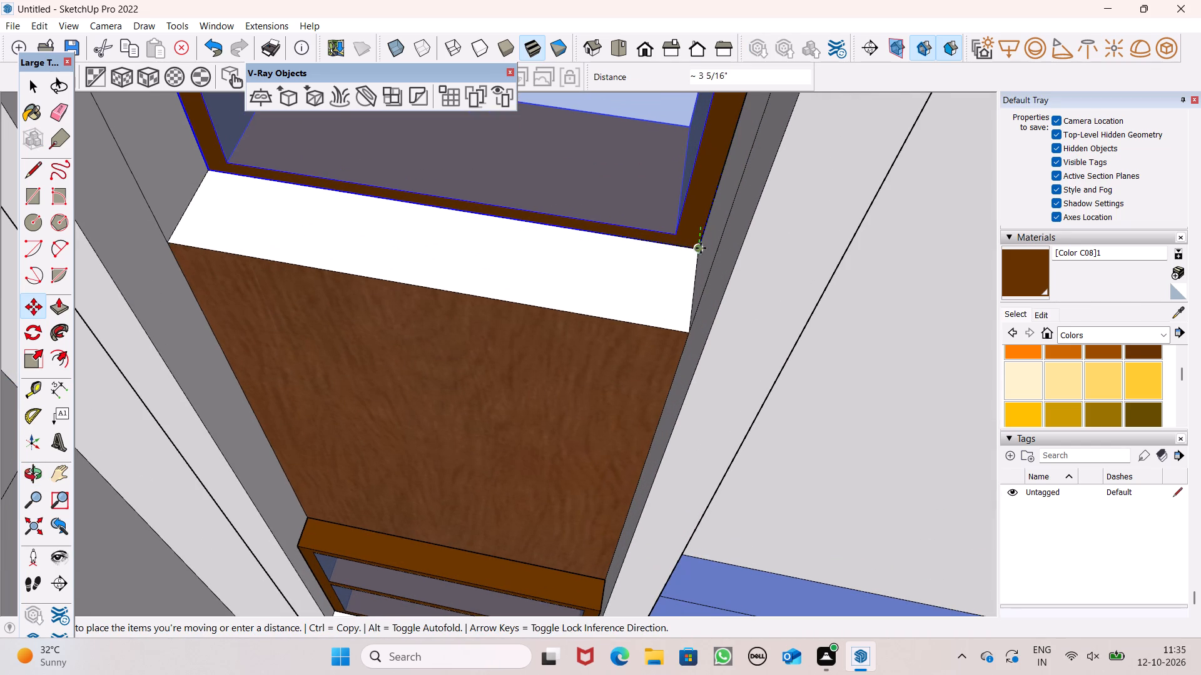
{"action": "left_click_drag", "start_coordinate": [701, 248], "coordinate": [694, 292]}
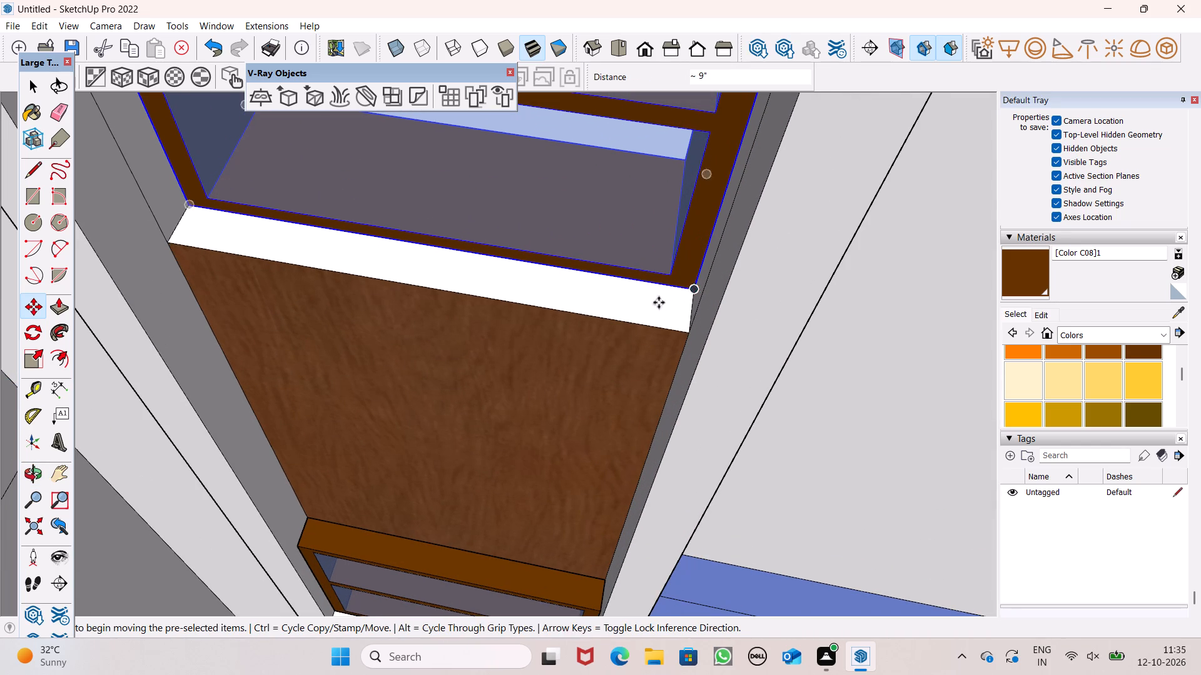
Copy the window group about 9' 2" up into the third opening and nudge the copy at its lower corner.
{"action": "scroll", "coordinate": [649, 353], "scroll_direction": "down", "scroll_amount": 8}
{"action": "scroll", "coordinate": [647, 408], "scroll_direction": "down", "scroll_amount": 7}
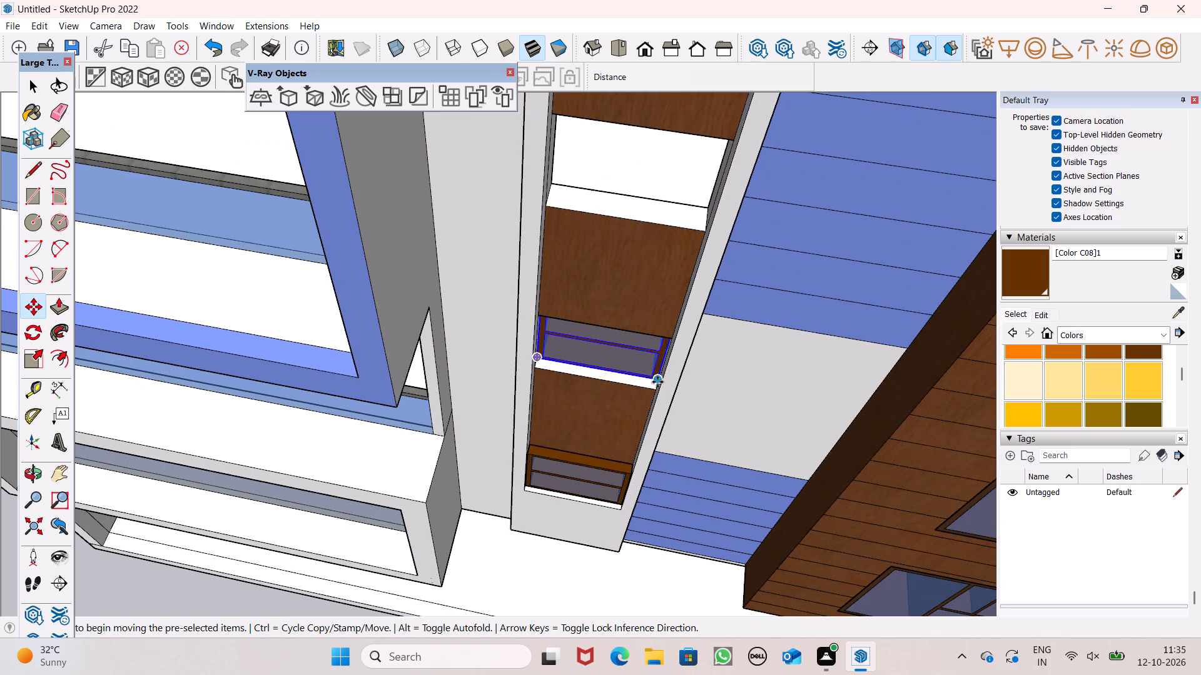
{"action": "left_click_drag", "start_coordinate": [657, 382], "coordinate": [697, 217]}
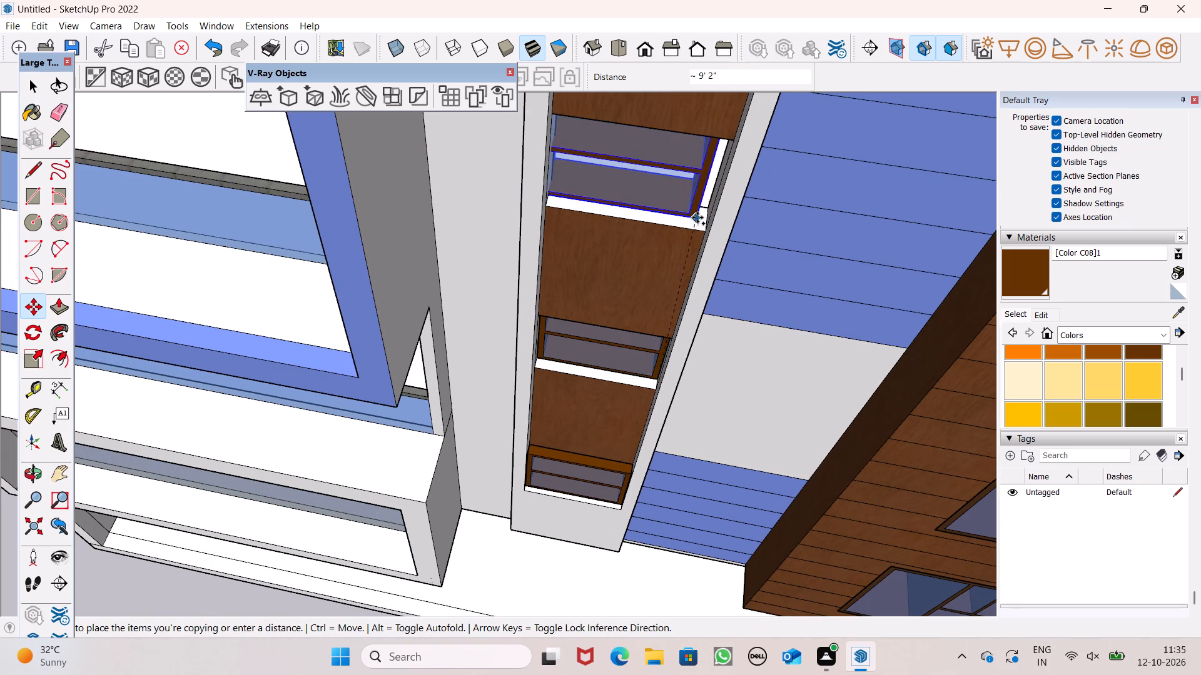
{"action": "left_click_drag", "start_coordinate": [697, 217], "coordinate": [708, 222]}
{"action": "scroll", "coordinate": [735, 179], "scroll_direction": "up", "scroll_amount": 7}
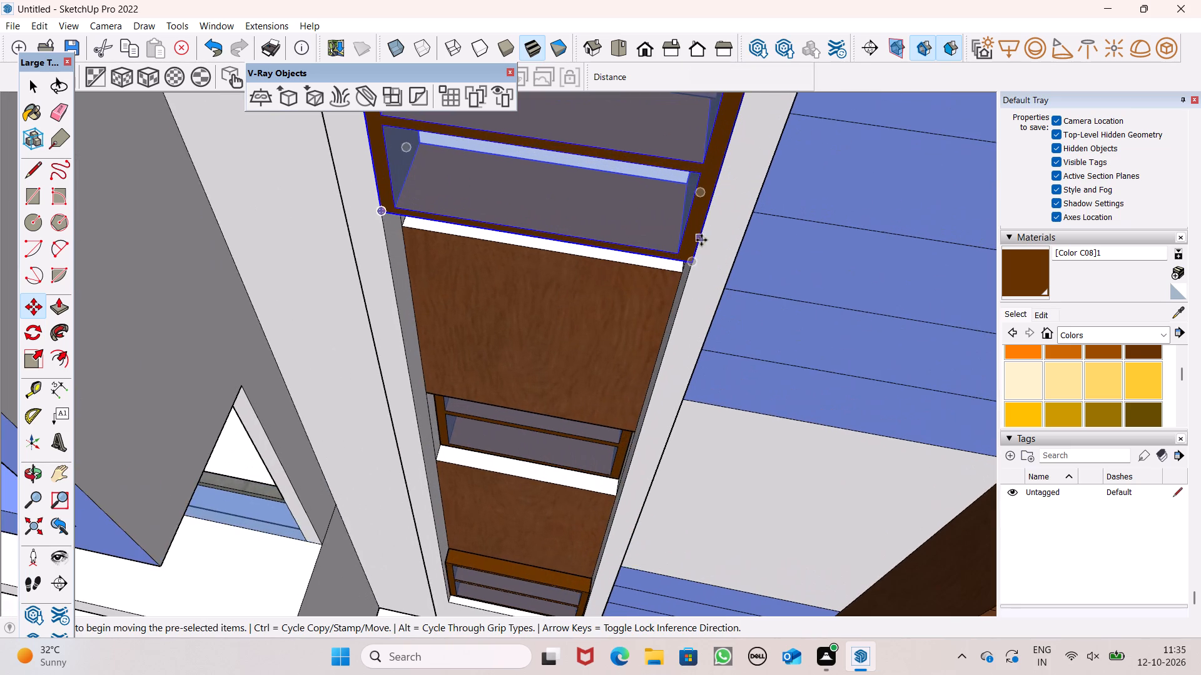
{"action": "scroll", "coordinate": [701, 241], "scroll_direction": "up", "scroll_amount": 8}
{"action": "left_click_drag", "start_coordinate": [684, 282], "coordinate": [669, 267]}
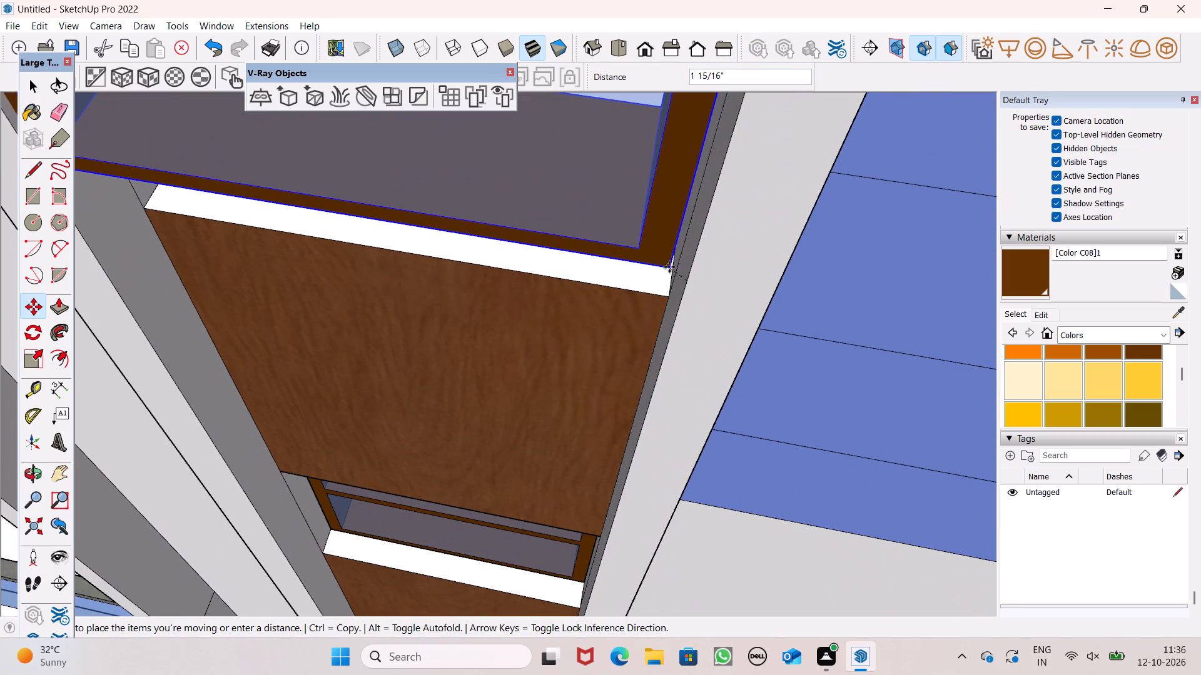
{"action": "left_click_drag", "start_coordinate": [669, 267], "coordinate": [676, 267]}
Move the third-opening window about 1' 4" so its lower front corner meets the top corner of the wood panel below.
{"action": "scroll", "coordinate": [676, 264], "scroll_direction": "down", "scroll_amount": 5}
{"action": "middle_click_drag", "start_coordinate": [695, 305], "coordinate": [700, 287]}
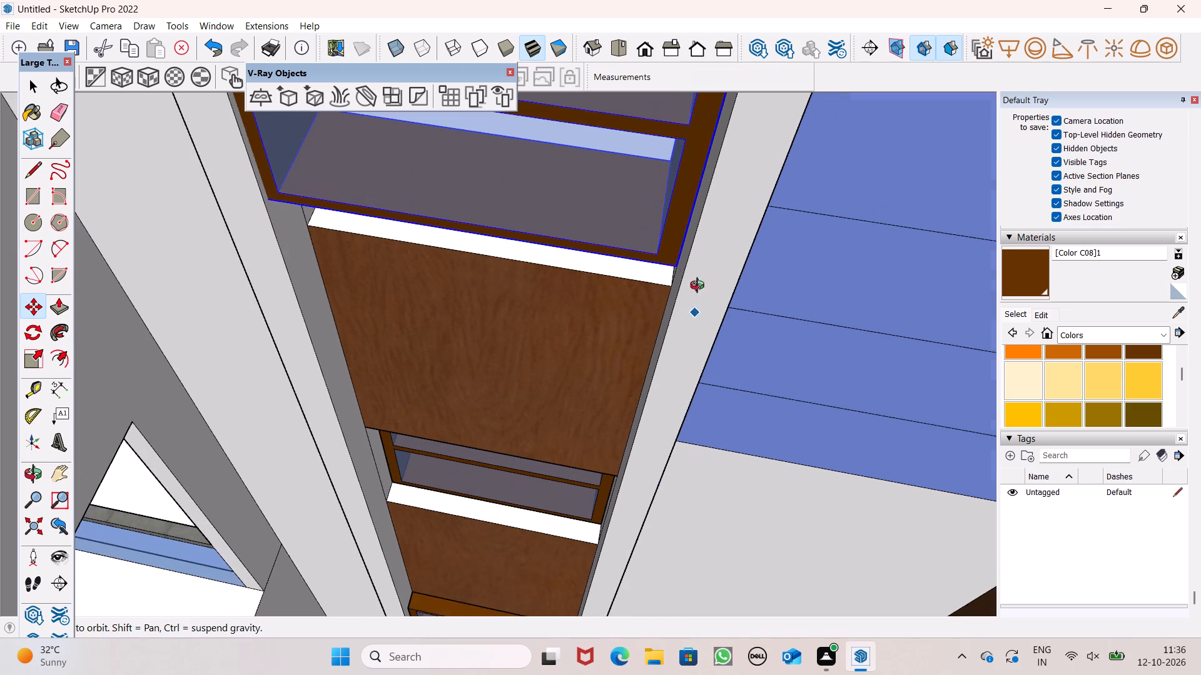
{"action": "middle_click_drag", "start_coordinate": [700, 287], "coordinate": [726, 211]}
{"action": "scroll", "coordinate": [714, 264], "scroll_direction": "down", "scroll_amount": 14}
{"action": "scroll", "coordinate": [715, 122], "scroll_direction": "up", "scroll_amount": 8}
{"action": "scroll", "coordinate": [651, 371], "scroll_direction": "up", "scroll_amount": 2}
{"action": "middle_click_drag", "start_coordinate": [649, 371], "coordinate": [656, 295]}
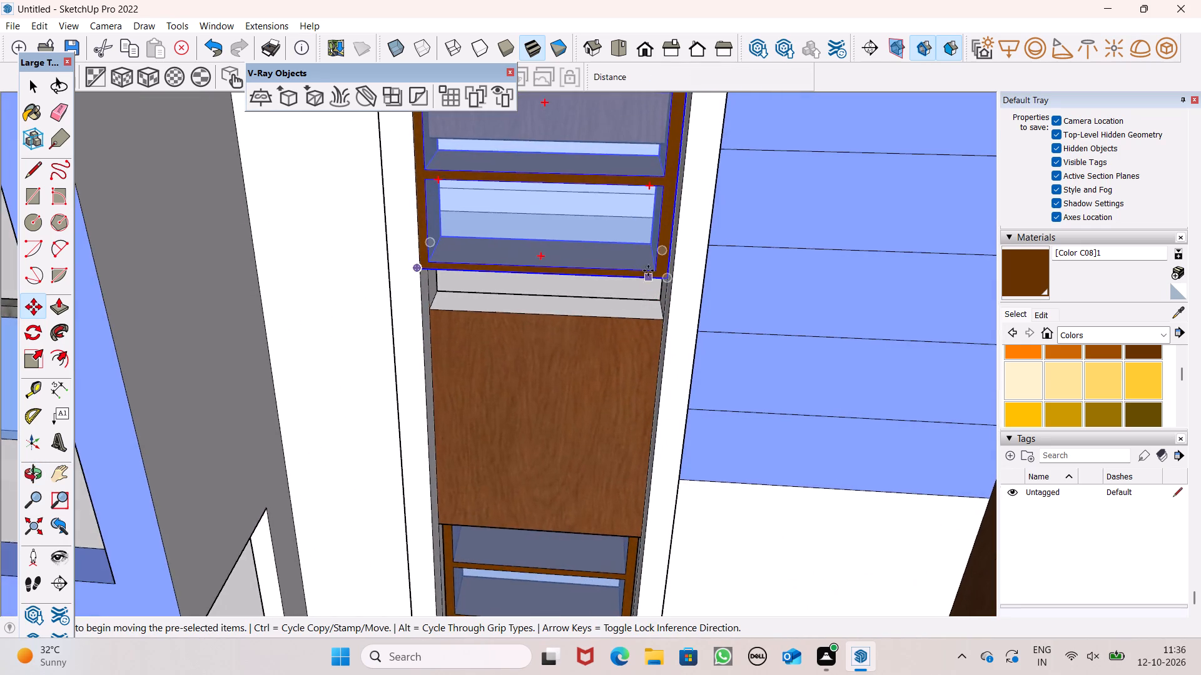
{"action": "scroll", "coordinate": [648, 267], "scroll_direction": "up", "scroll_amount": 5}
{"action": "left_click_drag", "start_coordinate": [682, 286], "coordinate": [682, 291]}
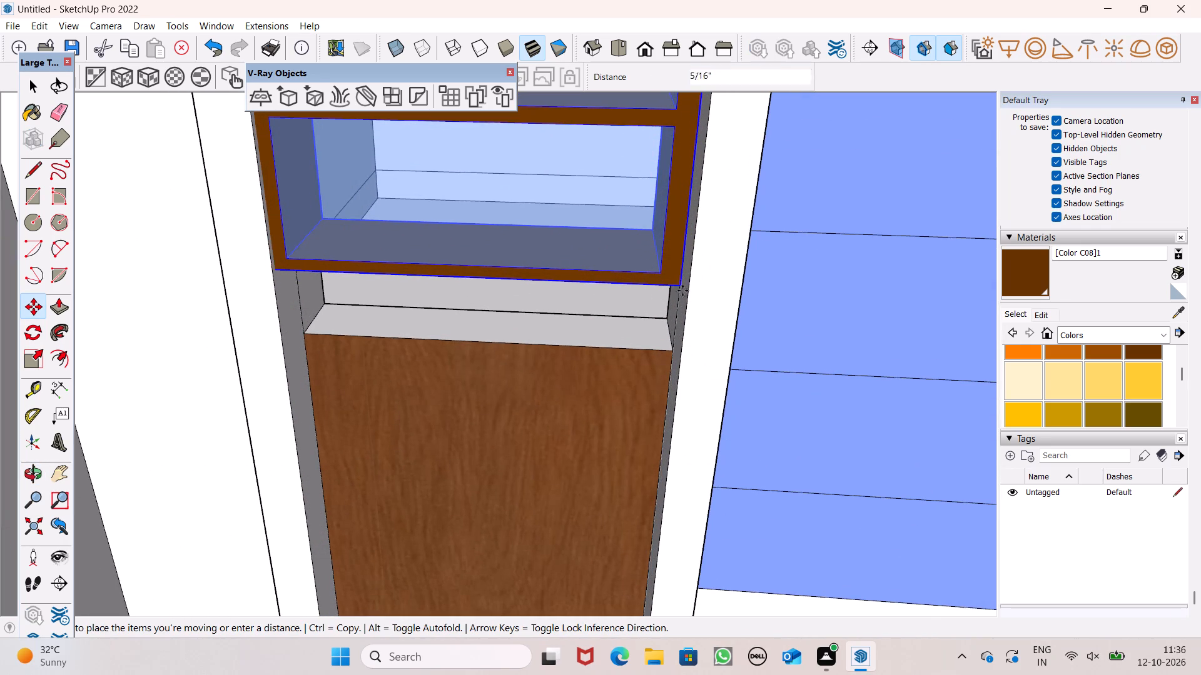
{"action": "left_click_drag", "start_coordinate": [682, 291], "coordinate": [671, 337]}
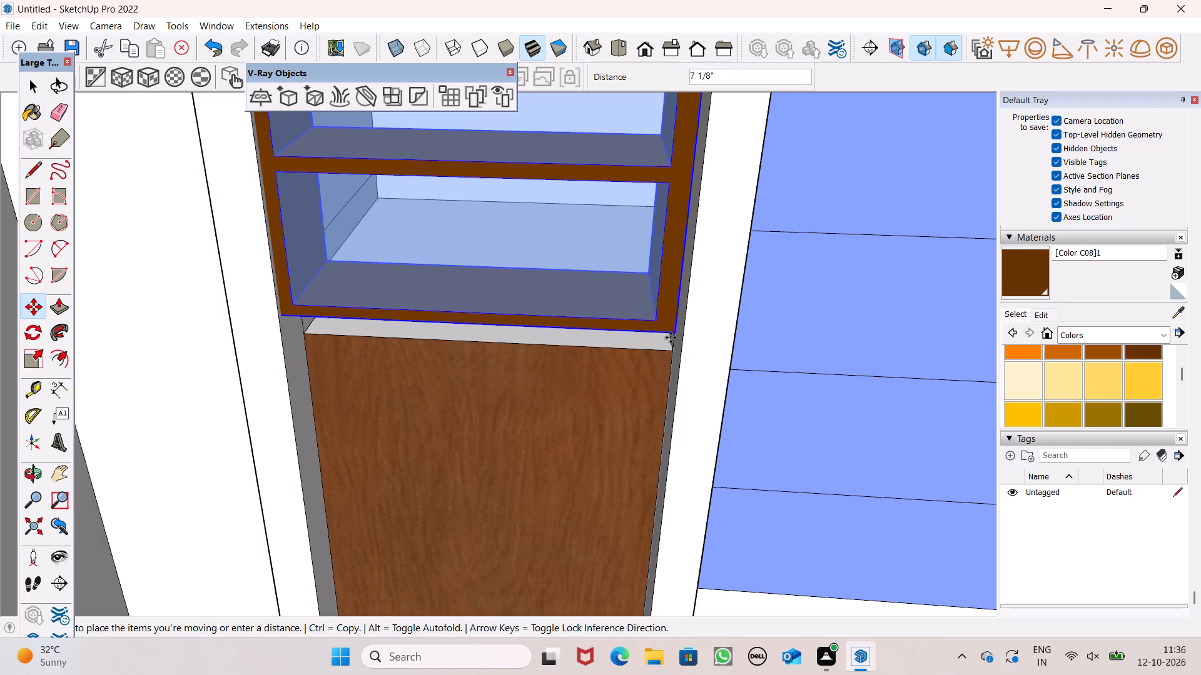
{"action": "left_click_drag", "start_coordinate": [671, 337], "coordinate": [691, 227]}
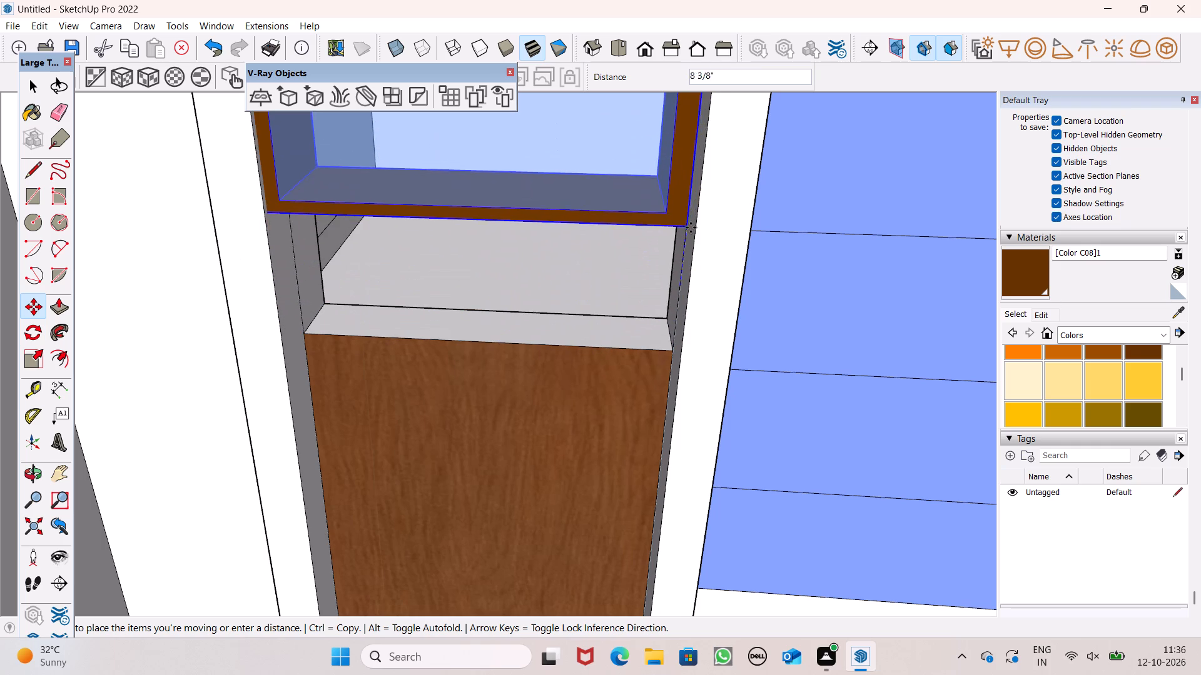
{"action": "left_click_drag", "start_coordinate": [691, 227], "coordinate": [676, 350]}
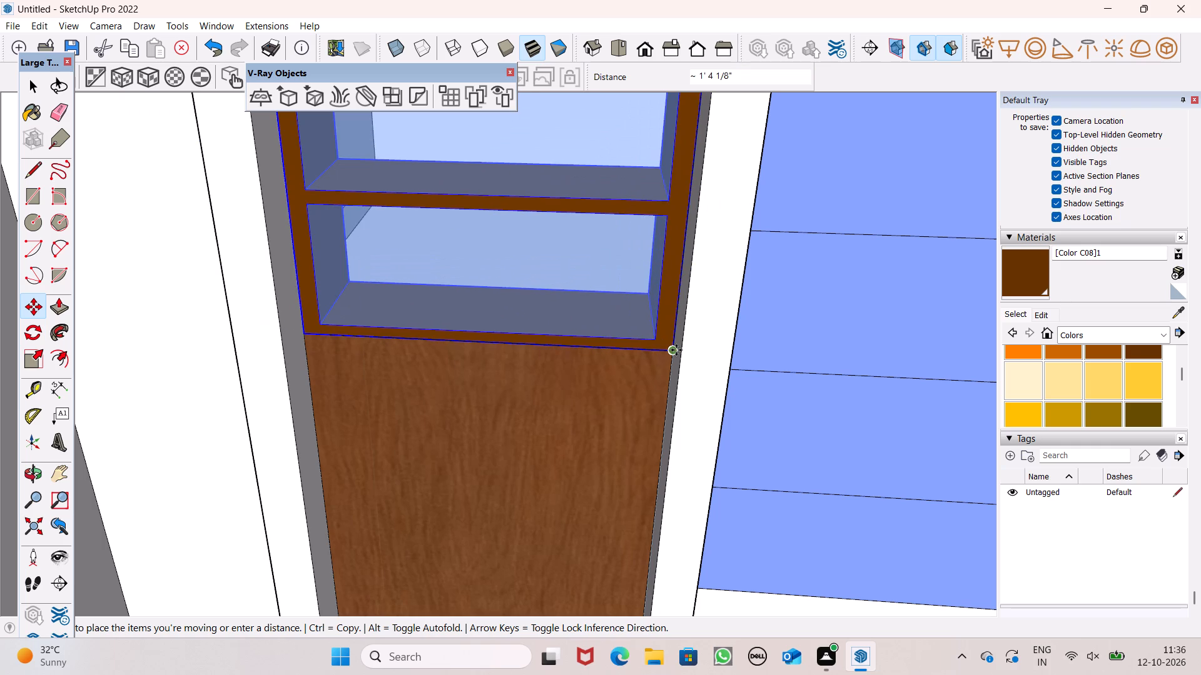
{"action": "left_click_drag", "start_coordinate": [676, 350], "coordinate": [671, 349]}
Scale the third-opening window's depth by about 0.85 from its front face so it sits slightly recessed.
{"action": "scroll", "coordinate": [654, 344], "scroll_direction": "up", "scroll_amount": 9}
{"action": "scroll", "coordinate": [696, 391], "scroll_direction": "down", "scroll_amount": 12}
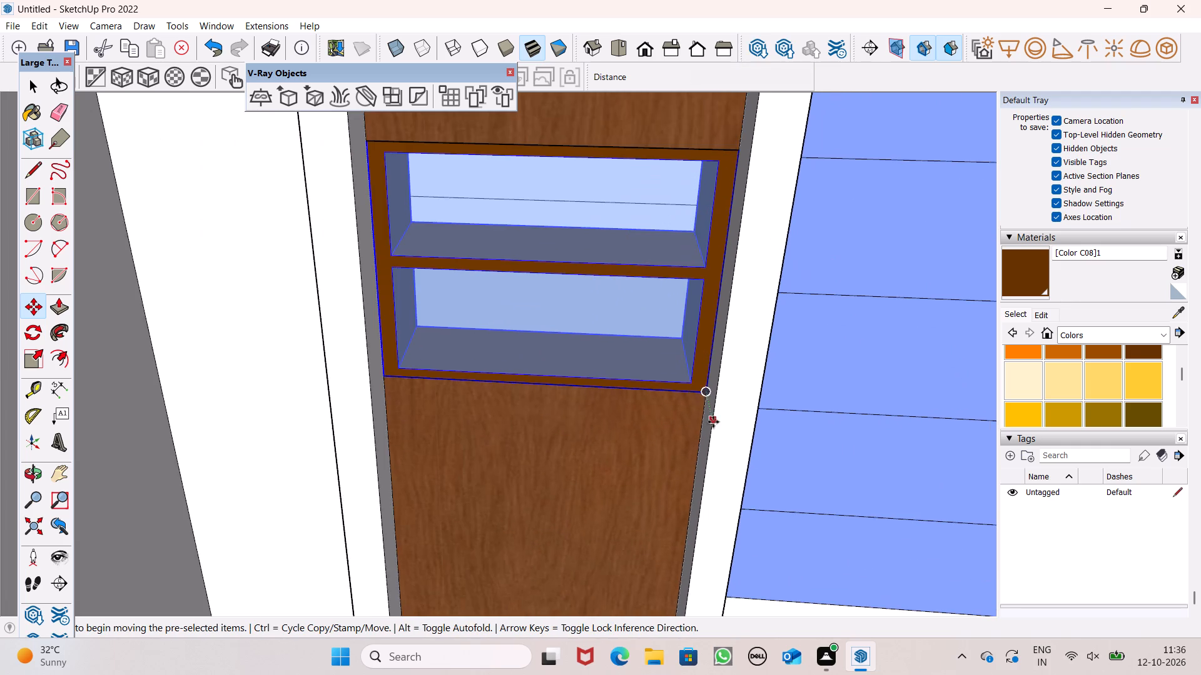
{"action": "scroll", "coordinate": [686, 383], "scroll_direction": "up", "scroll_amount": 8}
{"action": "scroll", "coordinate": [701, 399], "scroll_direction": "down", "scroll_amount": 2}
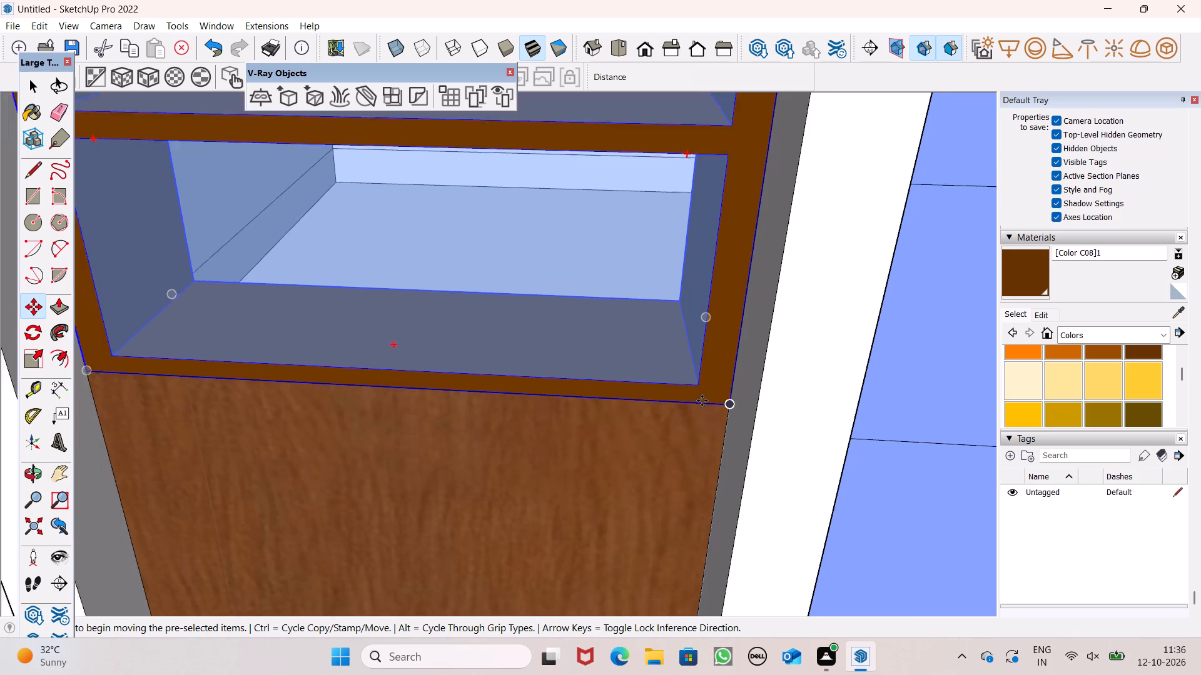
{"action": "scroll", "coordinate": [702, 401], "scroll_direction": "down", "scroll_amount": 10}
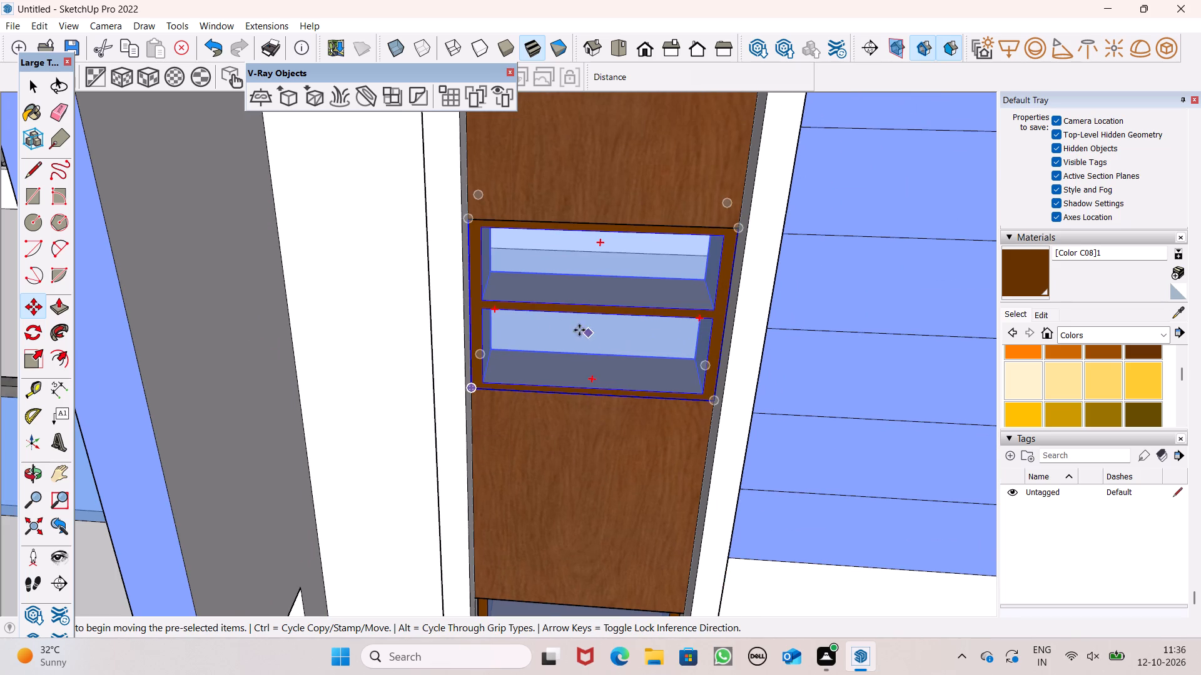
{"action": "left_click", "coordinate": [34, 359]}
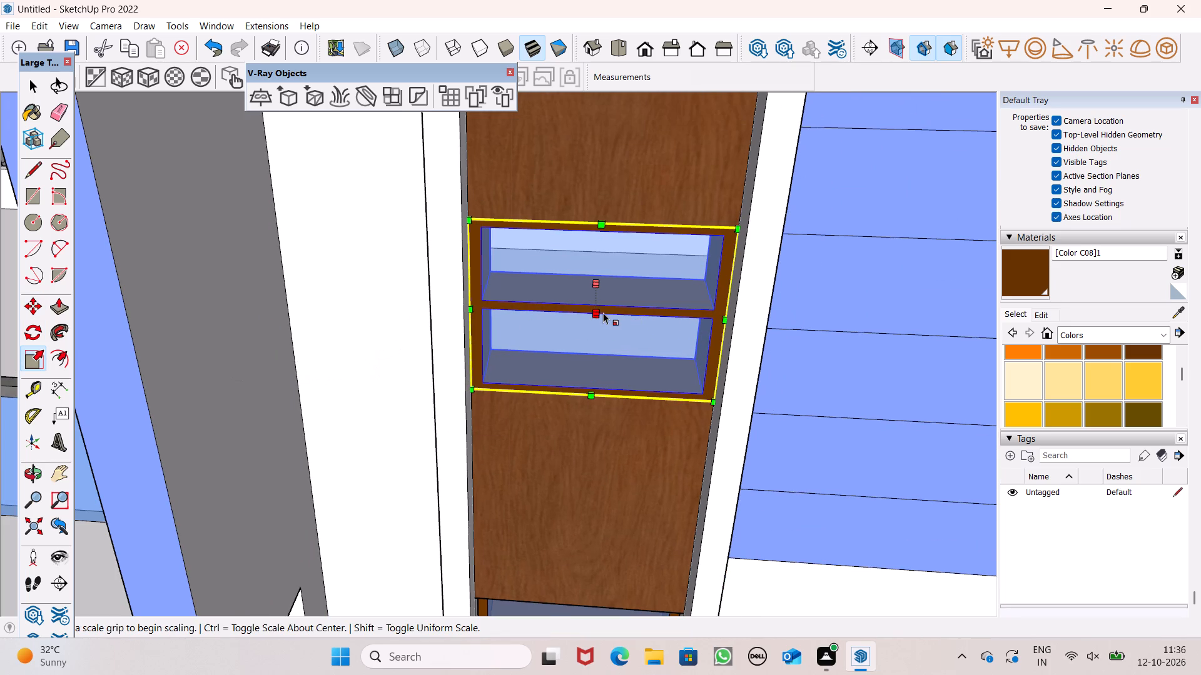
{"action": "left_click_drag", "start_coordinate": [597, 315], "coordinate": [595, 309]}
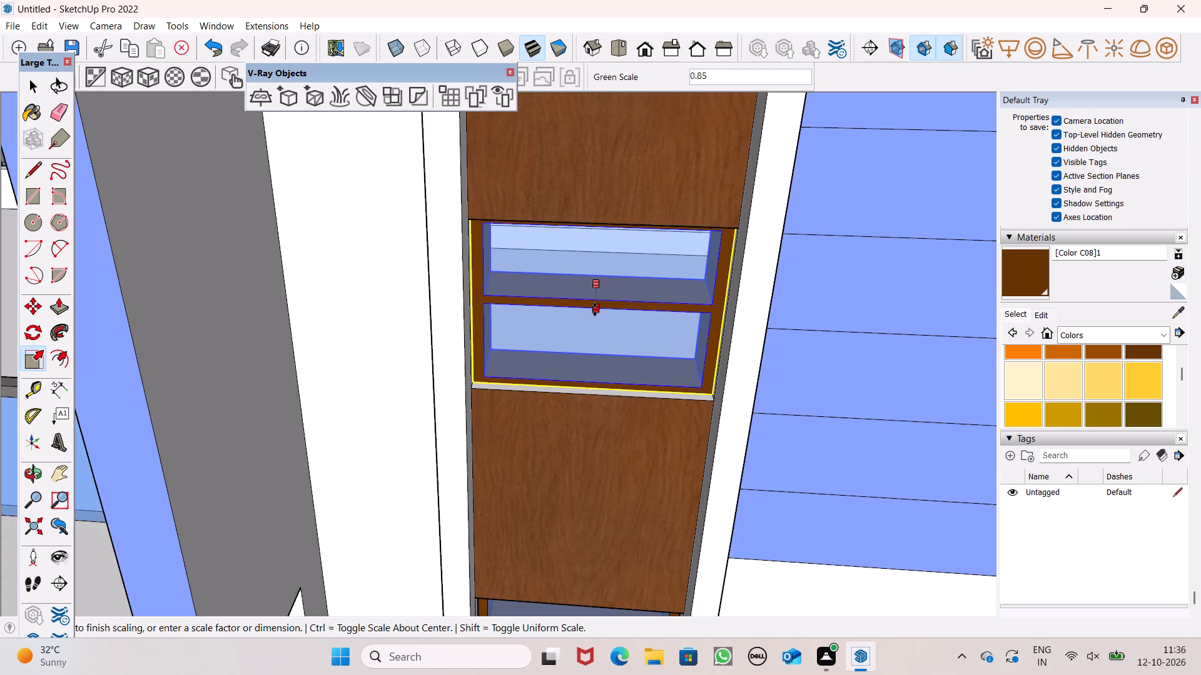
{"action": "left_click_drag", "start_coordinate": [595, 309], "coordinate": [595, 309]}
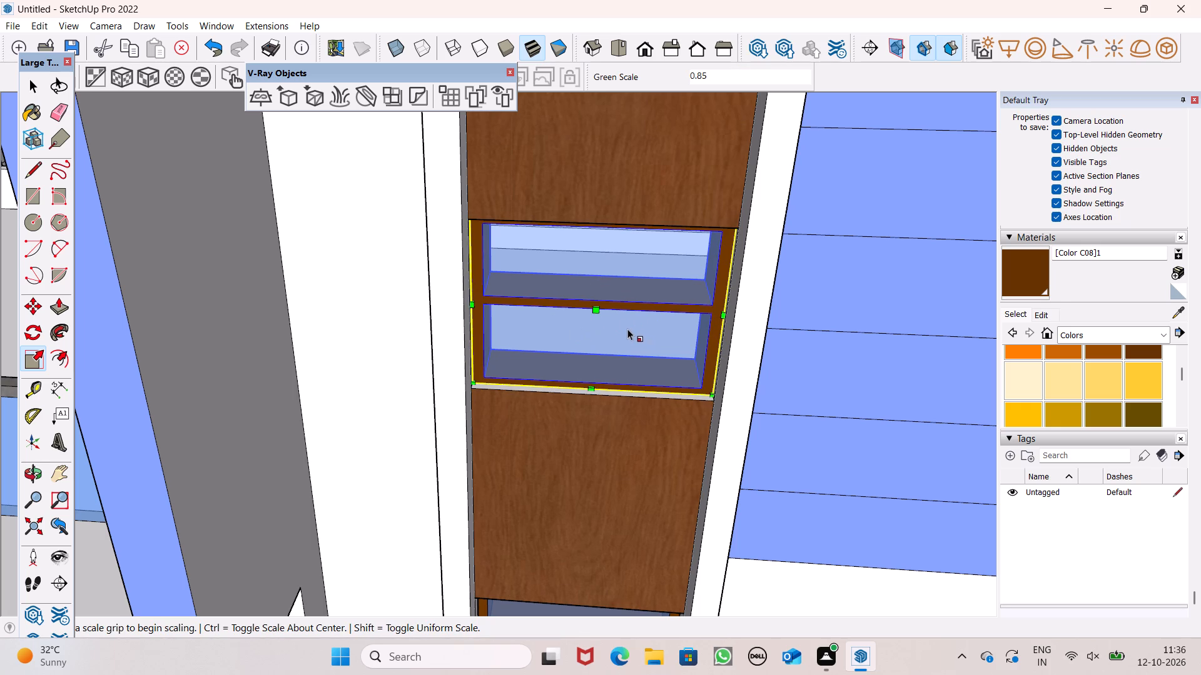
{"action": "key", "text": "space"}
Copy the recessed window group about 8' 6 9/16" up into the topmost opening of the column, and deselect it.
{"action": "scroll", "coordinate": [622, 327], "scroll_direction": "down", "scroll_amount": 11}
{"action": "scroll", "coordinate": [669, 239], "scroll_direction": "up", "scroll_amount": 2}
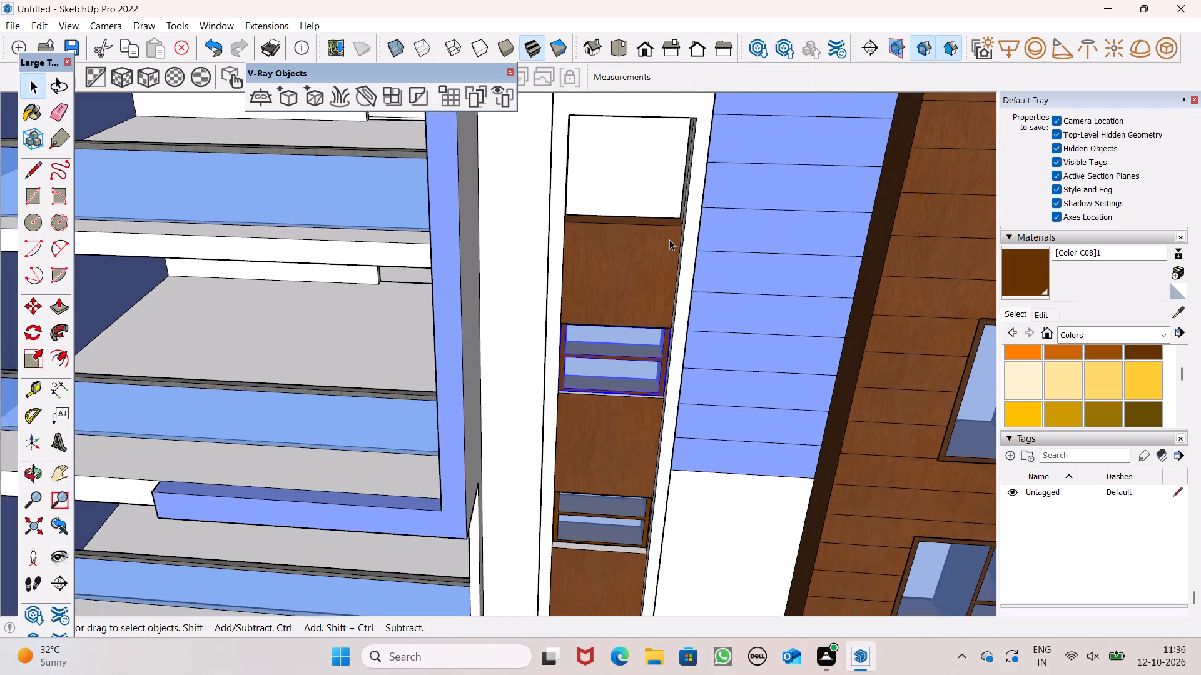
{"action": "scroll", "coordinate": [669, 239], "scroll_direction": "up", "scroll_amount": 1}
{"action": "scroll", "coordinate": [653, 387], "scroll_direction": "down", "scroll_amount": 7}
{"action": "scroll", "coordinate": [652, 511], "scroll_direction": "up", "scroll_amount": 1}
{"action": "middle_click_drag", "start_coordinate": [651, 511], "coordinate": [664, 577]}
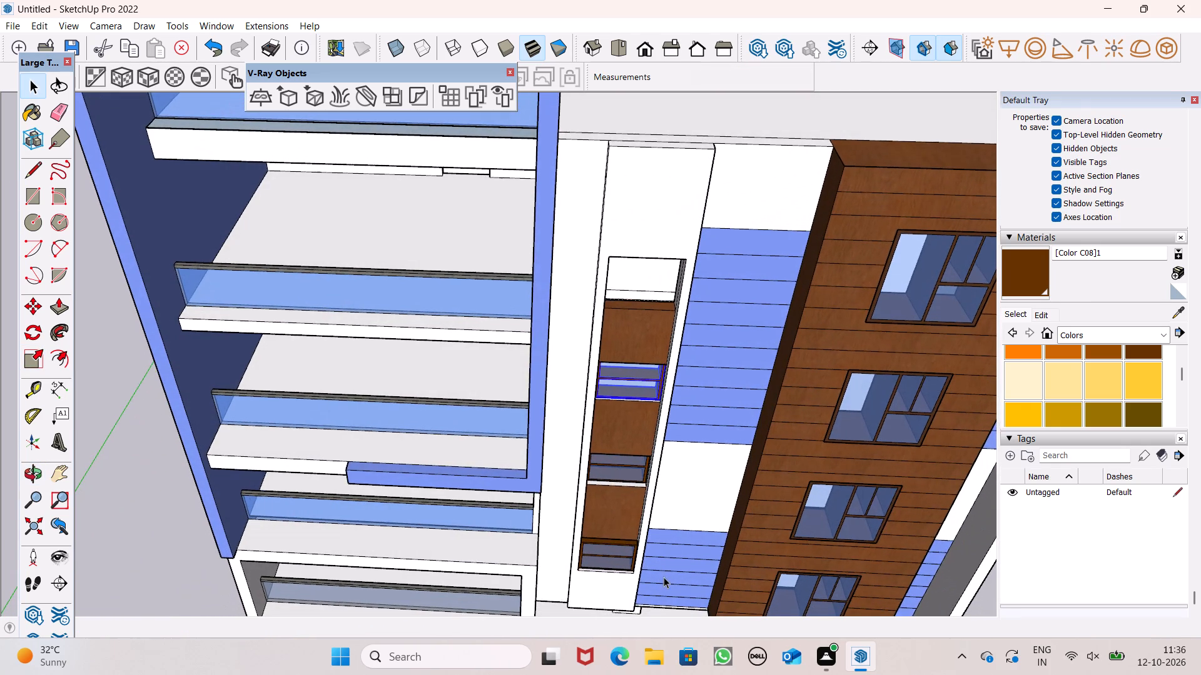
{"action": "scroll", "coordinate": [660, 574], "scroll_direction": "up", "scroll_amount": 1}
{"action": "scroll", "coordinate": [648, 326], "scroll_direction": "up", "scroll_amount": 7}
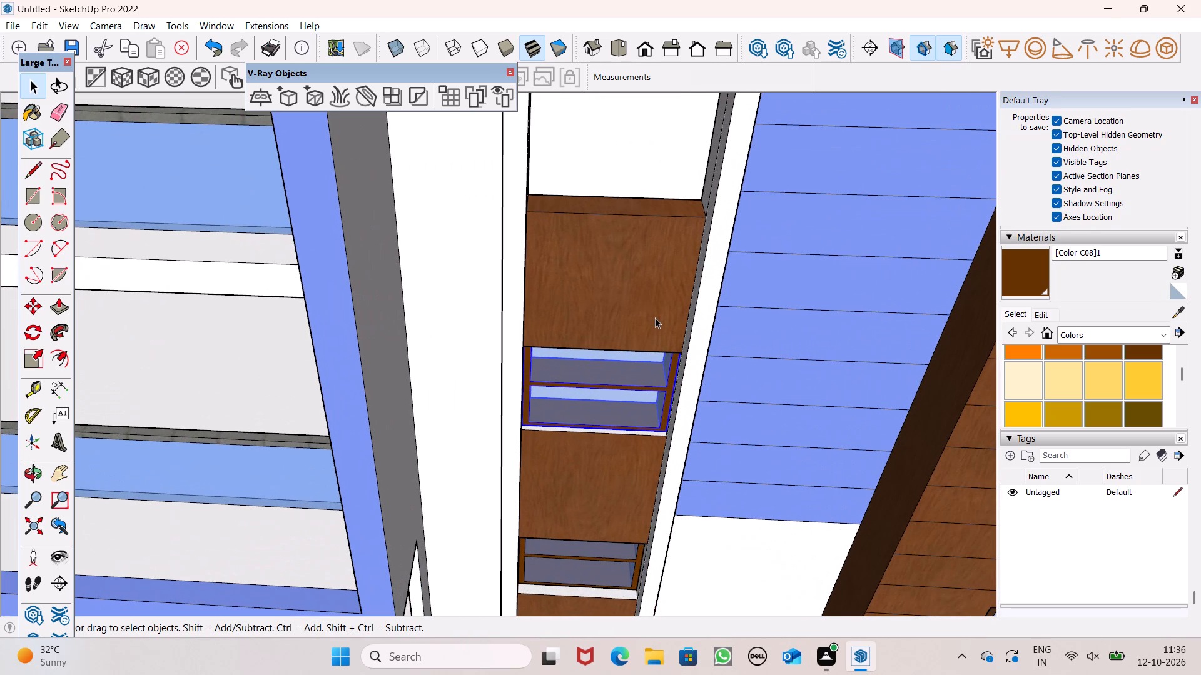
{"action": "key", "text": "m"}
{"action": "key", "text": "Return"}
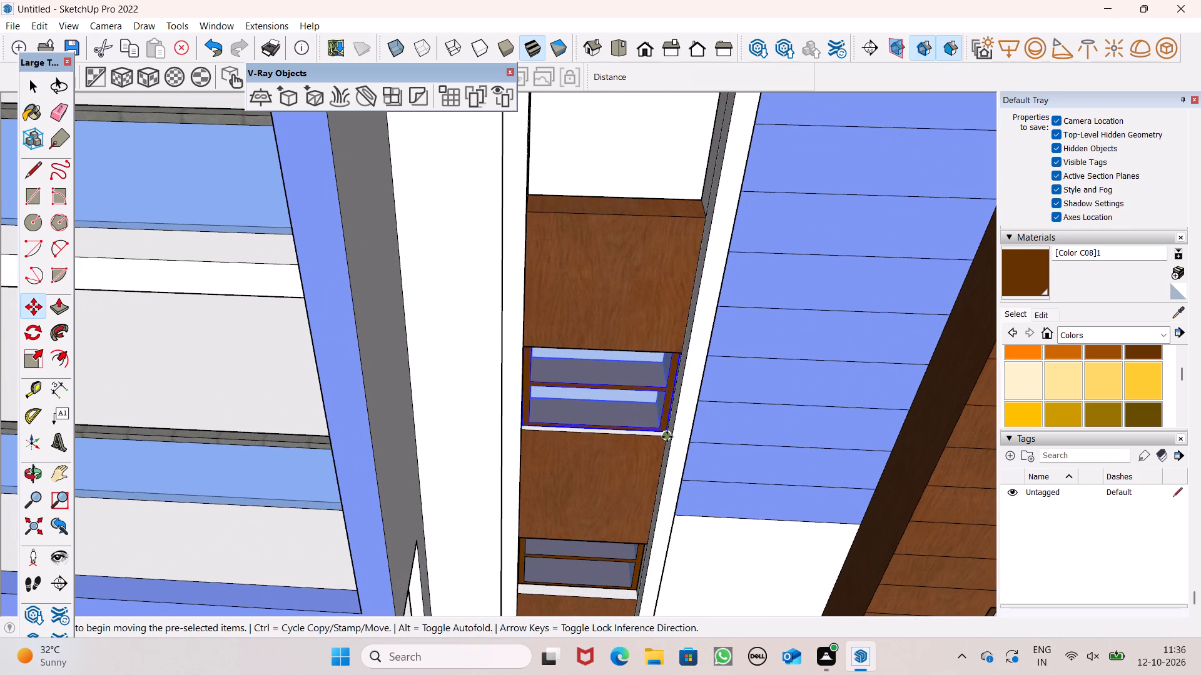
{"action": "left_click_drag", "start_coordinate": [667, 436], "coordinate": [704, 206]}
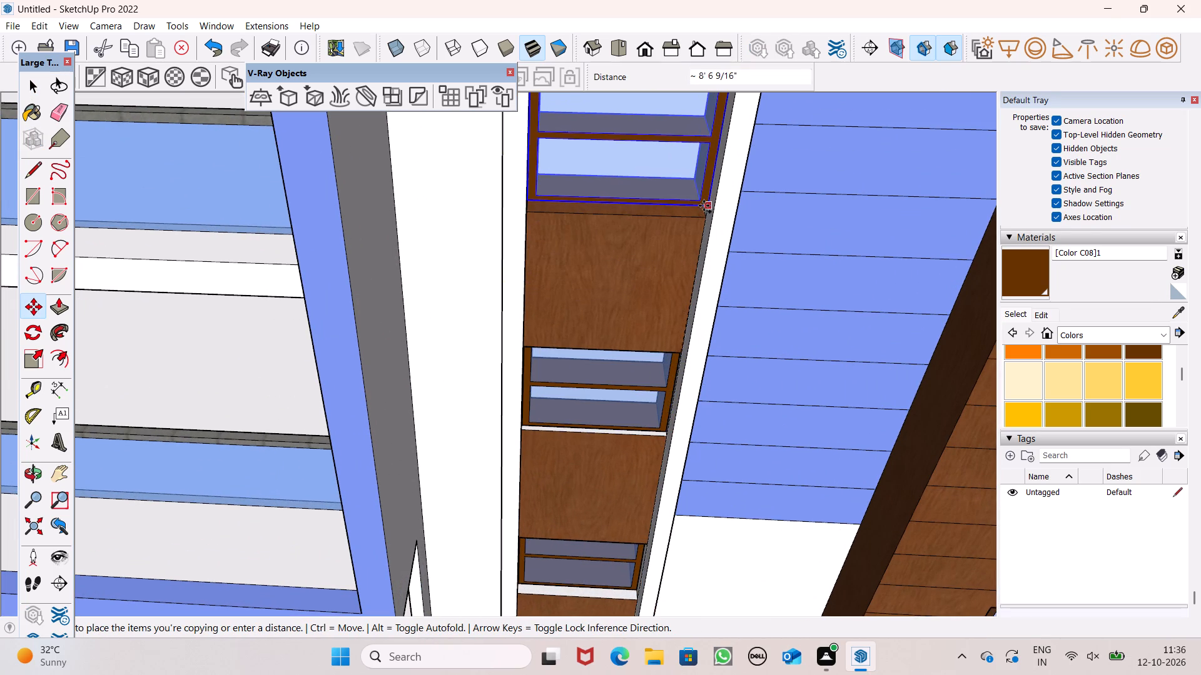
{"action": "left_click_drag", "start_coordinate": [704, 206], "coordinate": [709, 207]}
{"action": "scroll", "coordinate": [619, 256], "scroll_direction": "down", "scroll_amount": 19}
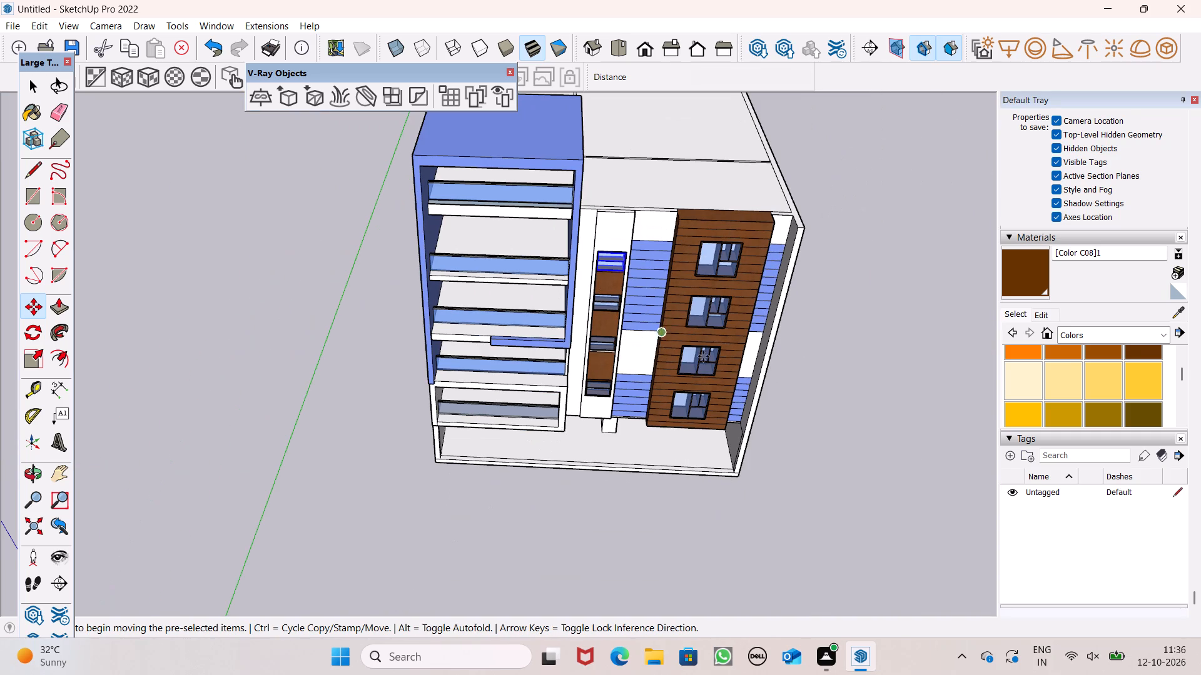
{"action": "key", "text": "space"}
{"action": "left_click_drag", "start_coordinate": [920, 436], "coordinate": [915, 436]}
Erase the upper pair of short horizontal edges across the narrow white column's side face with the Eraser.
{"action": "scroll", "coordinate": [671, 327], "scroll_direction": "up", "scroll_amount": 5}
{"action": "middle_click_drag", "start_coordinate": [717, 444], "coordinate": [685, 247]}
{"action": "scroll", "coordinate": [697, 397], "scroll_direction": "up", "scroll_amount": 1}
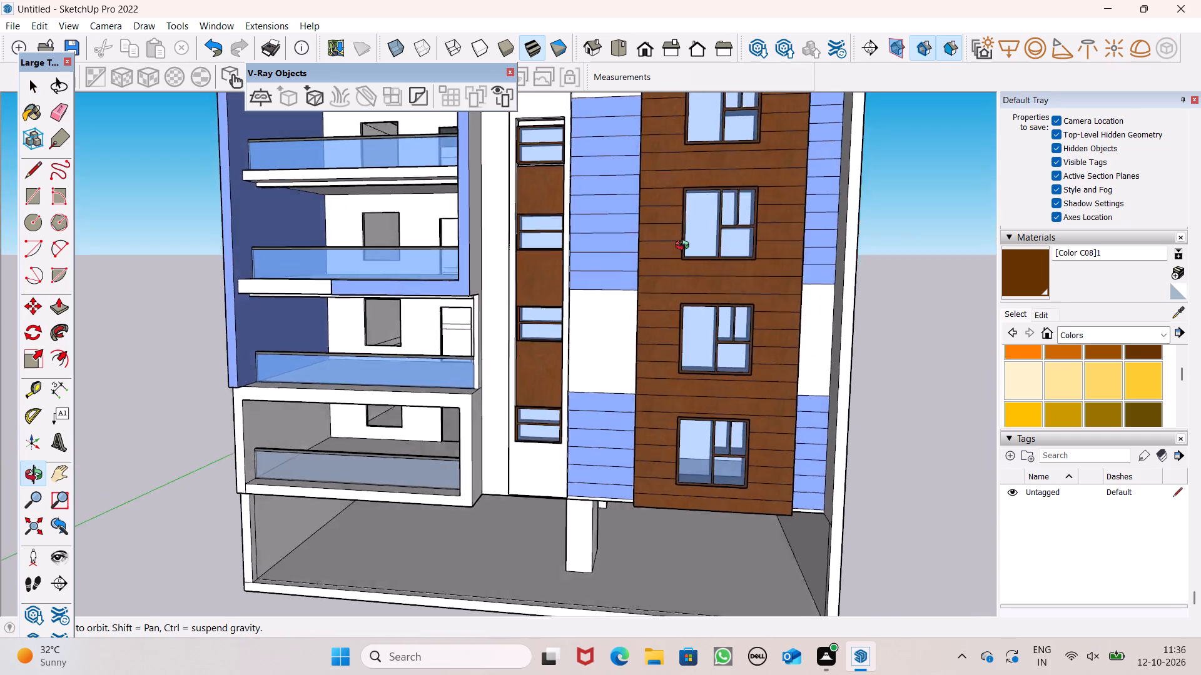
{"action": "middle_click_drag", "start_coordinate": [685, 247], "coordinate": [375, 379]}
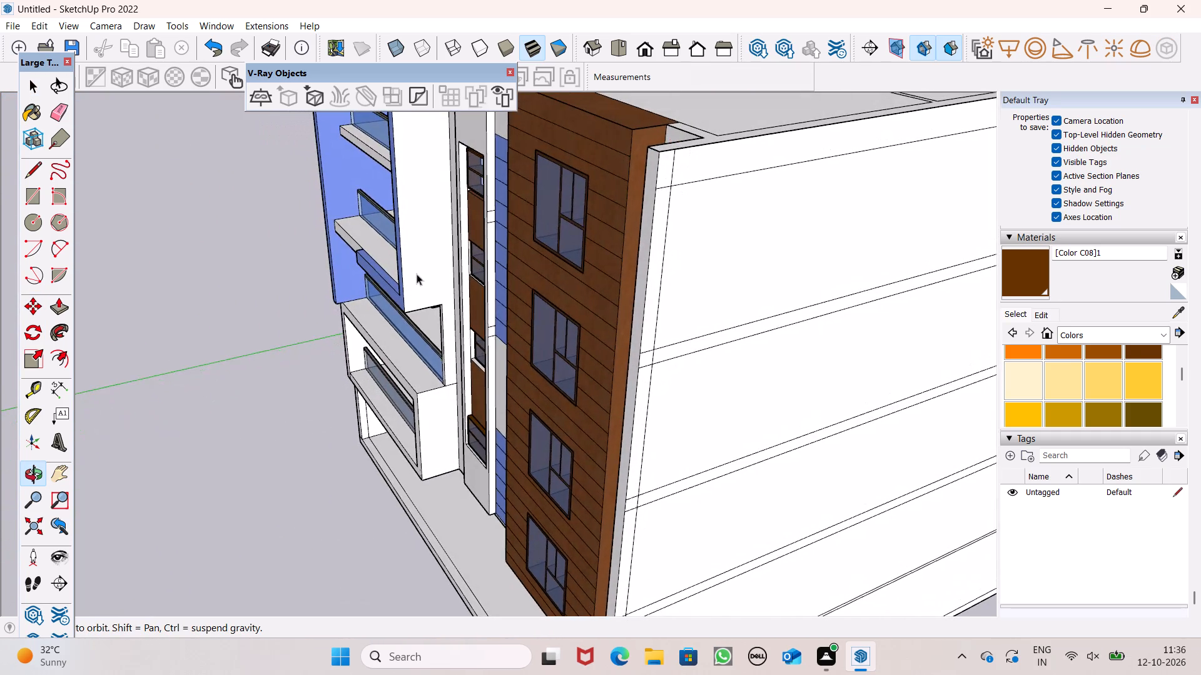
{"action": "left_click", "coordinate": [58, 106]}
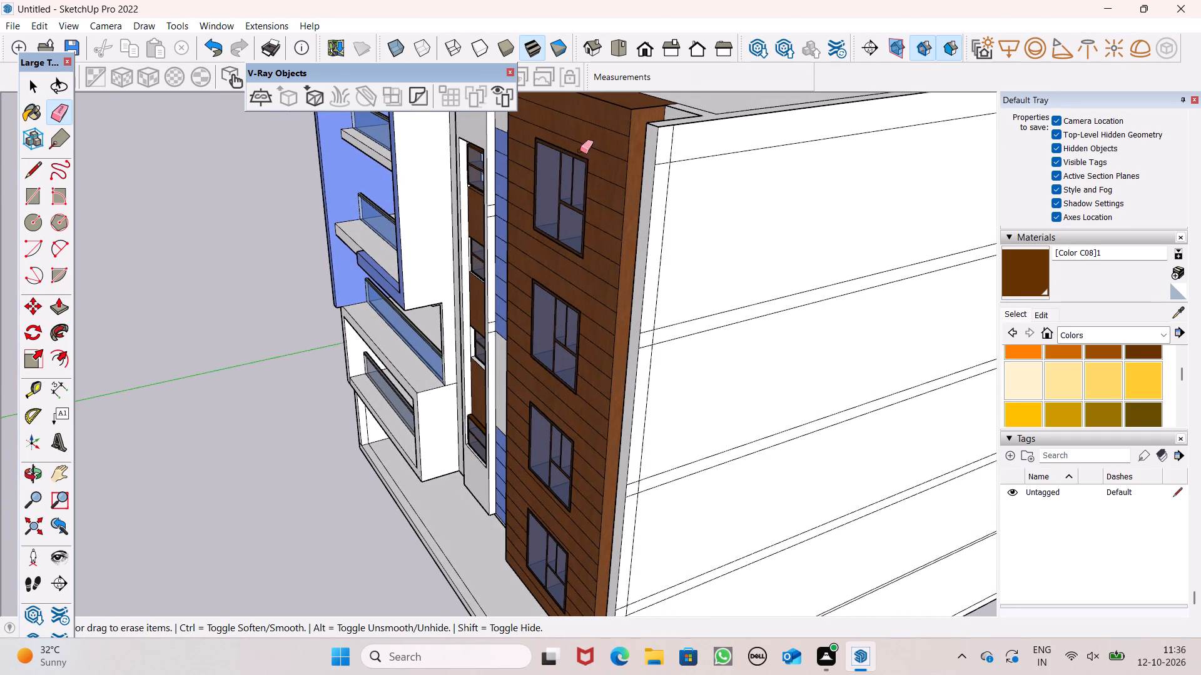
{"action": "scroll", "coordinate": [501, 200], "scroll_direction": "up", "scroll_amount": 12}
{"action": "left_click_drag", "start_coordinate": [482, 190], "coordinate": [495, 202]}
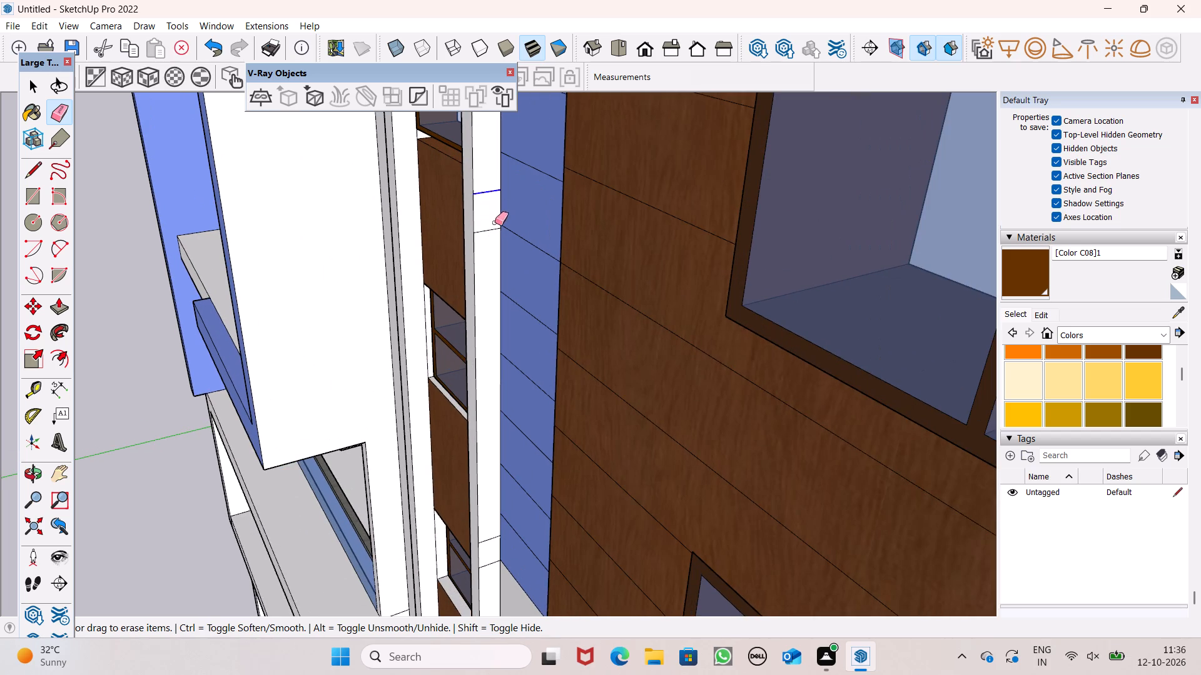
{"action": "left_click_drag", "start_coordinate": [494, 228], "coordinate": [492, 236]}
Erase the lower pair of short horizontal edges on the narrow white column's side face.
{"action": "scroll", "coordinate": [549, 185], "scroll_direction": "down", "scroll_amount": 10}
{"action": "scroll", "coordinate": [514, 446], "scroll_direction": "up", "scroll_amount": 5}
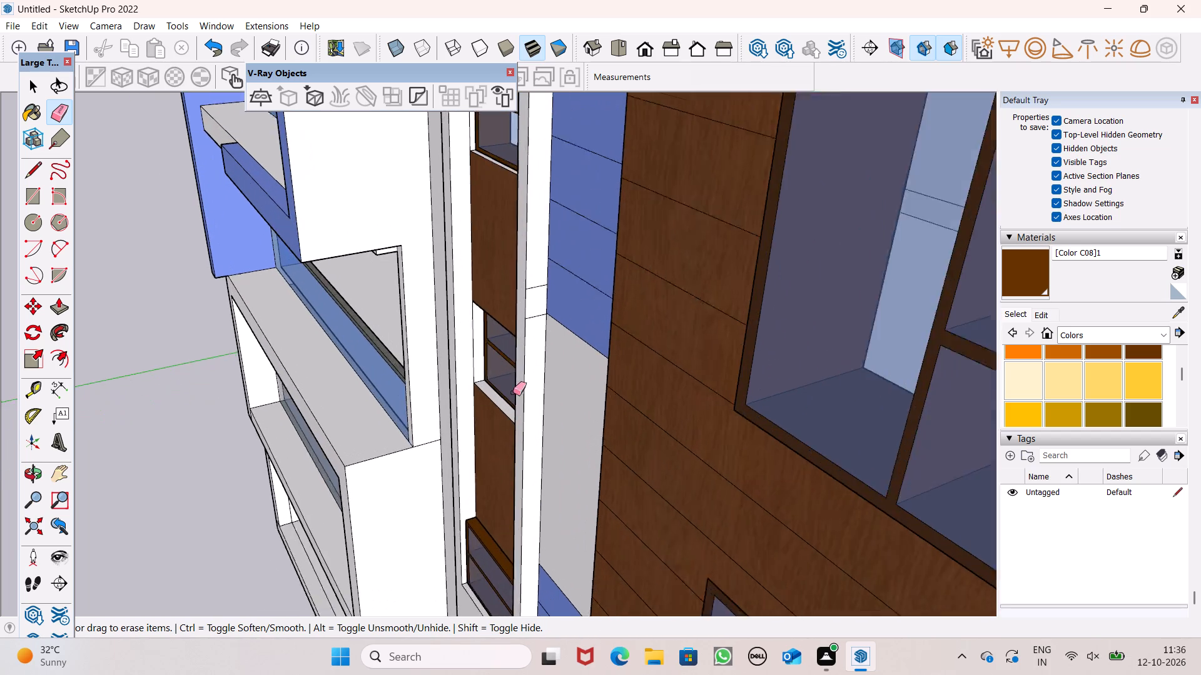
{"action": "scroll", "coordinate": [513, 392], "scroll_direction": "up", "scroll_amount": 2}
{"action": "scroll", "coordinate": [527, 314], "scroll_direction": "up", "scroll_amount": 6}
{"action": "left_click_drag", "start_coordinate": [540, 237], "coordinate": [545, 264]}
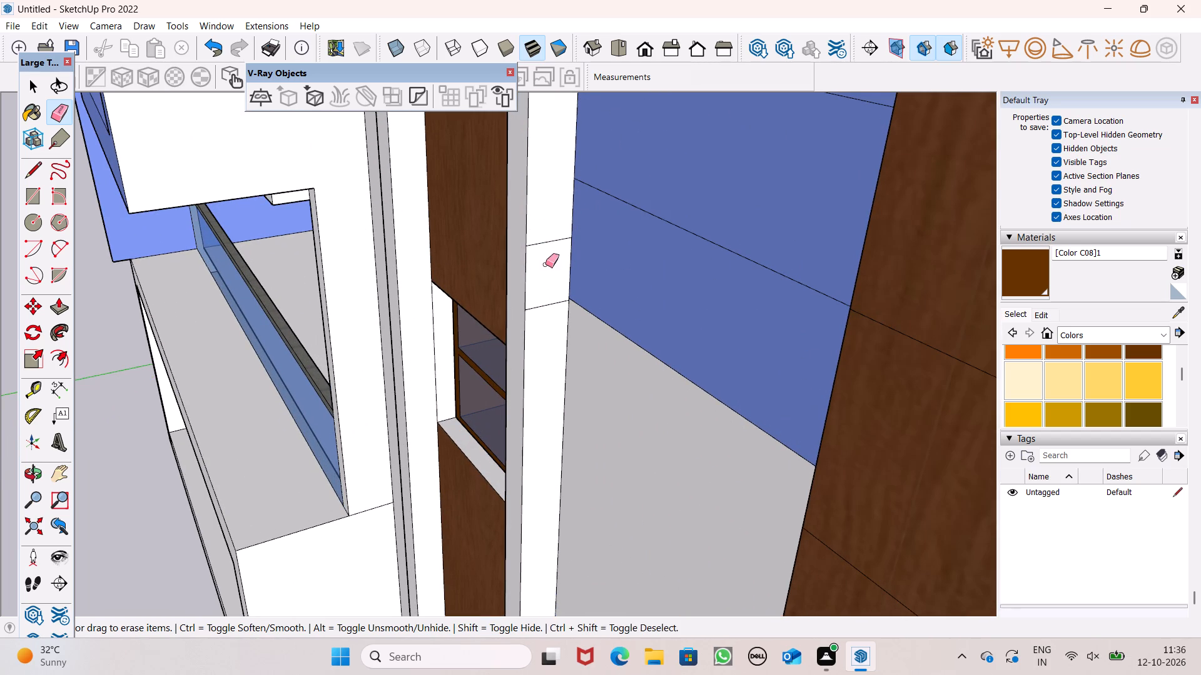
{"action": "left_click_drag", "start_coordinate": [545, 264], "coordinate": [541, 331]}
{"action": "scroll", "coordinate": [629, 178], "scroll_direction": "down", "scroll_amount": 15}
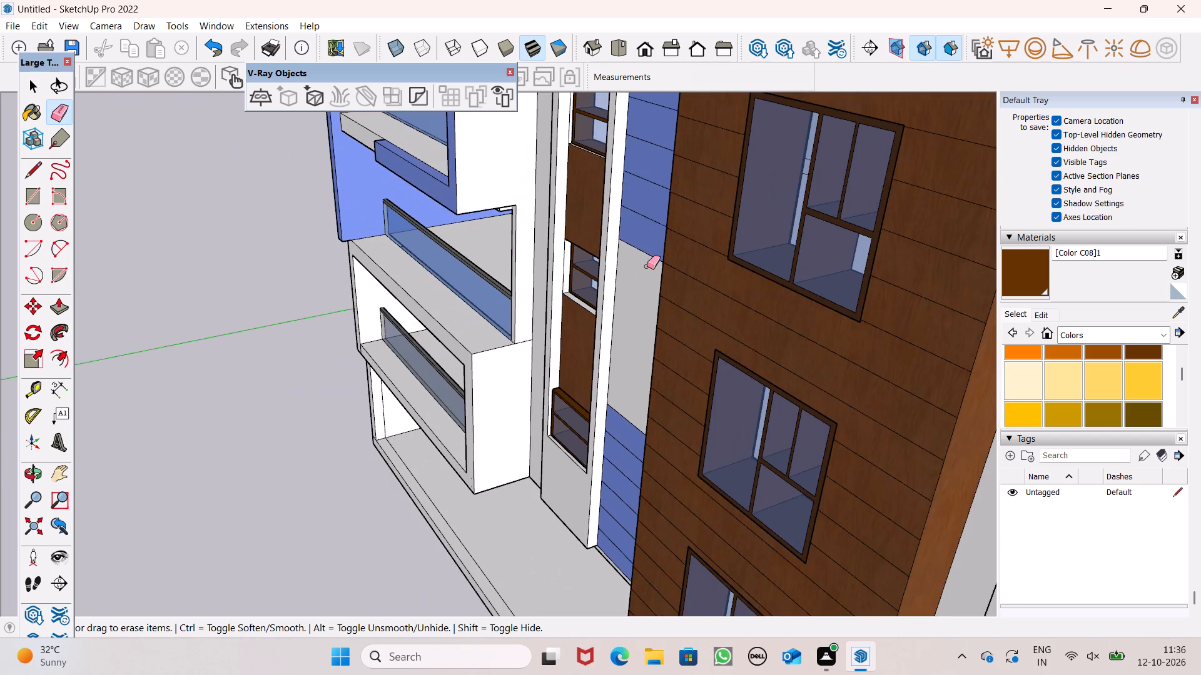
{"action": "scroll", "coordinate": [688, 353], "scroll_direction": "down", "scroll_amount": 4}
{"action": "middle_click_drag", "start_coordinate": [651, 408], "coordinate": [954, 387]}
{"action": "key", "text": "space"}
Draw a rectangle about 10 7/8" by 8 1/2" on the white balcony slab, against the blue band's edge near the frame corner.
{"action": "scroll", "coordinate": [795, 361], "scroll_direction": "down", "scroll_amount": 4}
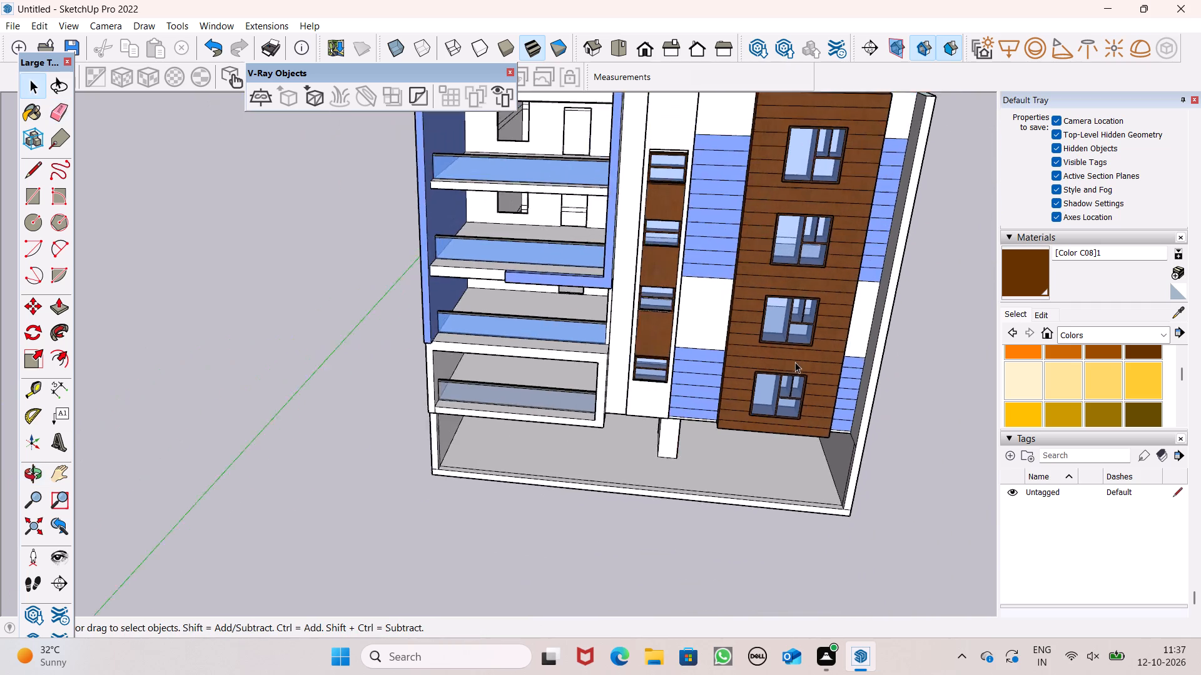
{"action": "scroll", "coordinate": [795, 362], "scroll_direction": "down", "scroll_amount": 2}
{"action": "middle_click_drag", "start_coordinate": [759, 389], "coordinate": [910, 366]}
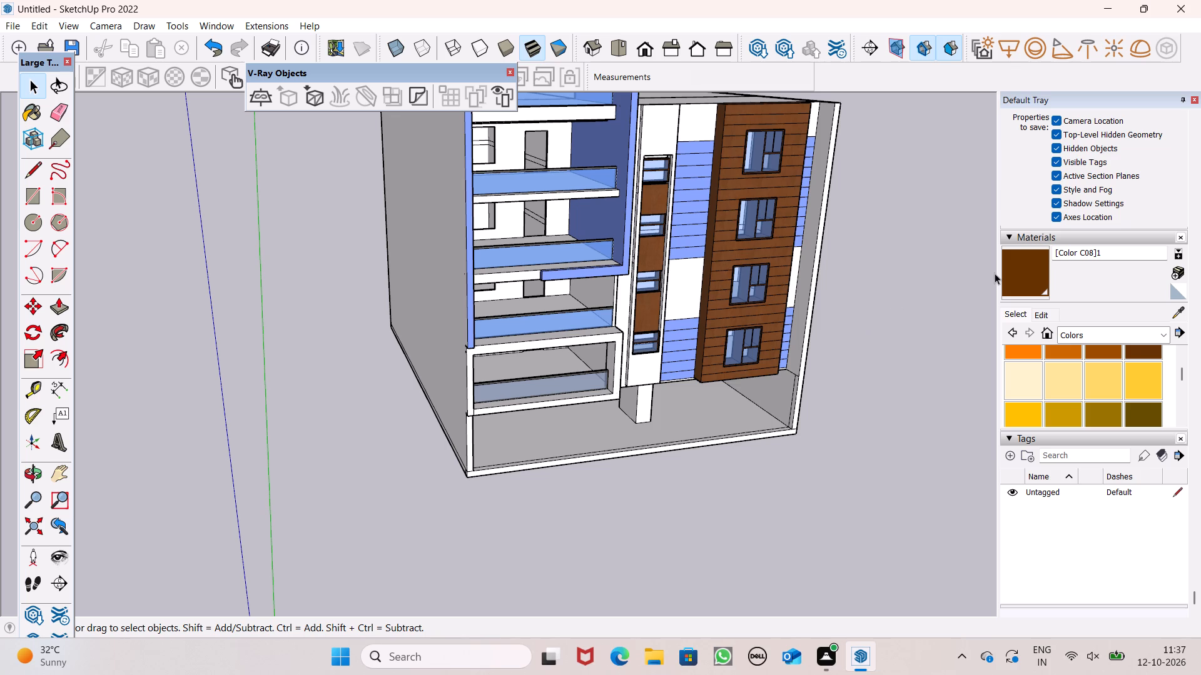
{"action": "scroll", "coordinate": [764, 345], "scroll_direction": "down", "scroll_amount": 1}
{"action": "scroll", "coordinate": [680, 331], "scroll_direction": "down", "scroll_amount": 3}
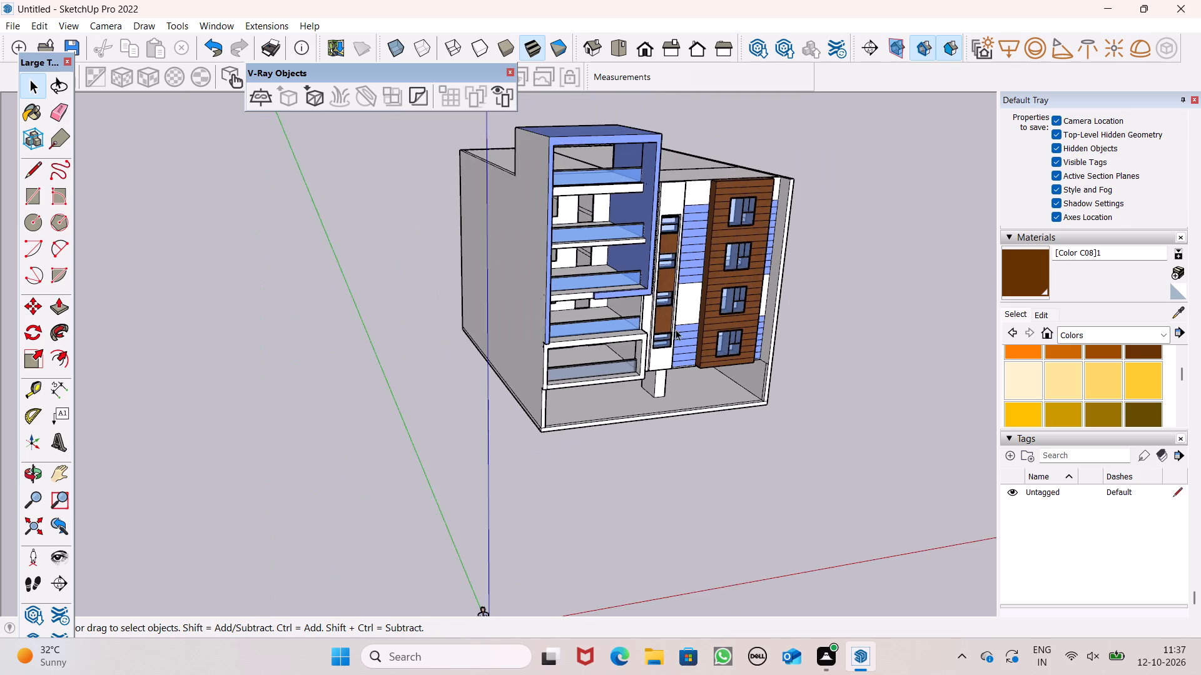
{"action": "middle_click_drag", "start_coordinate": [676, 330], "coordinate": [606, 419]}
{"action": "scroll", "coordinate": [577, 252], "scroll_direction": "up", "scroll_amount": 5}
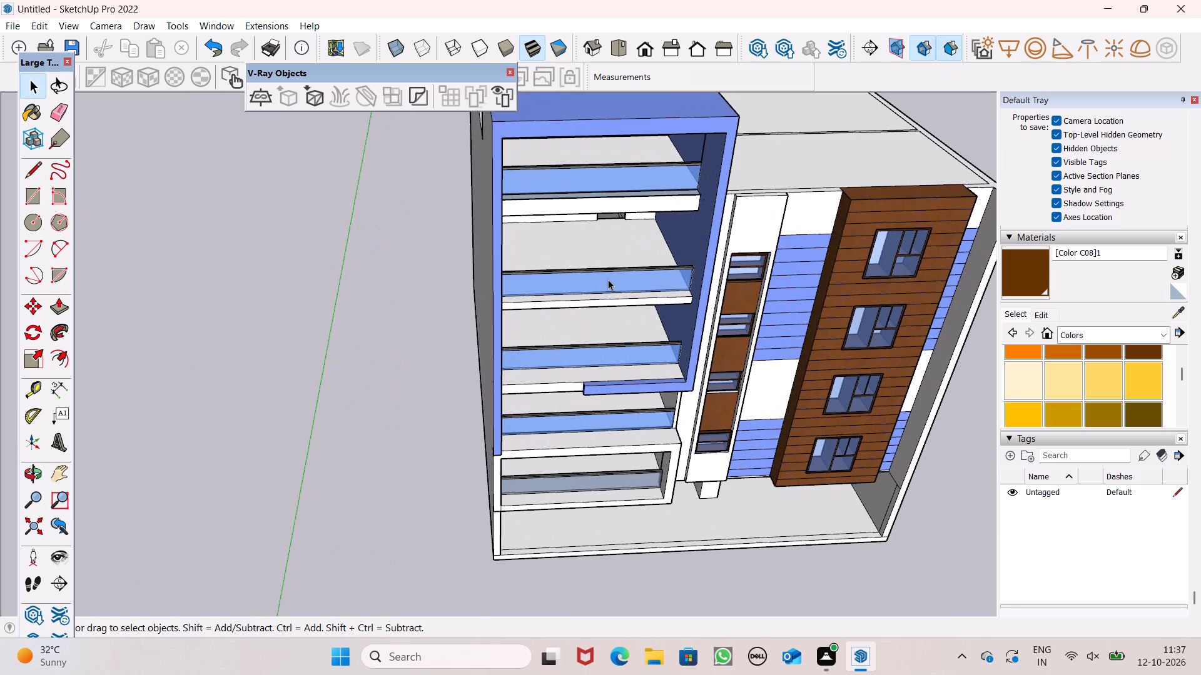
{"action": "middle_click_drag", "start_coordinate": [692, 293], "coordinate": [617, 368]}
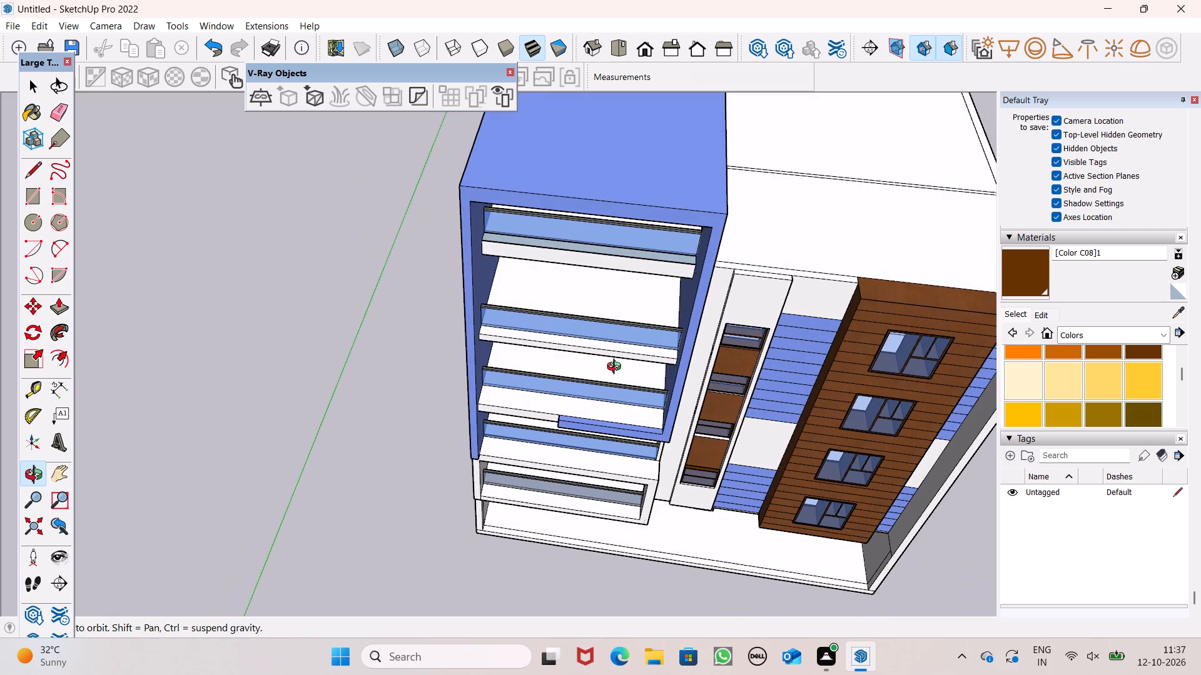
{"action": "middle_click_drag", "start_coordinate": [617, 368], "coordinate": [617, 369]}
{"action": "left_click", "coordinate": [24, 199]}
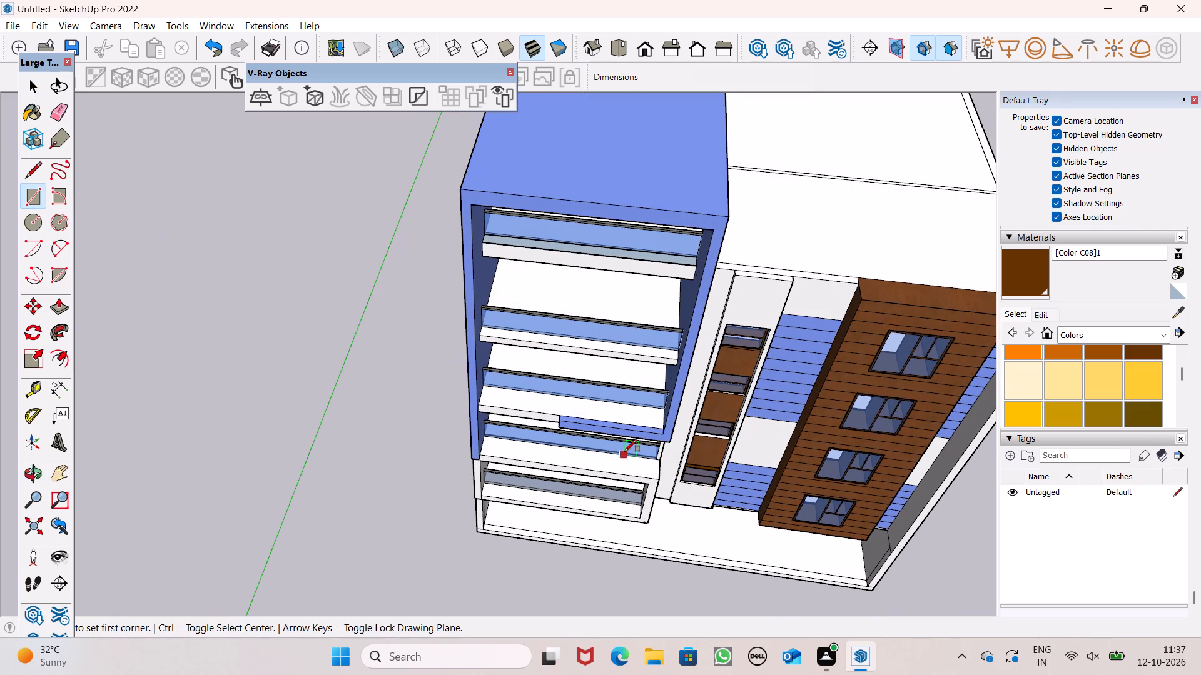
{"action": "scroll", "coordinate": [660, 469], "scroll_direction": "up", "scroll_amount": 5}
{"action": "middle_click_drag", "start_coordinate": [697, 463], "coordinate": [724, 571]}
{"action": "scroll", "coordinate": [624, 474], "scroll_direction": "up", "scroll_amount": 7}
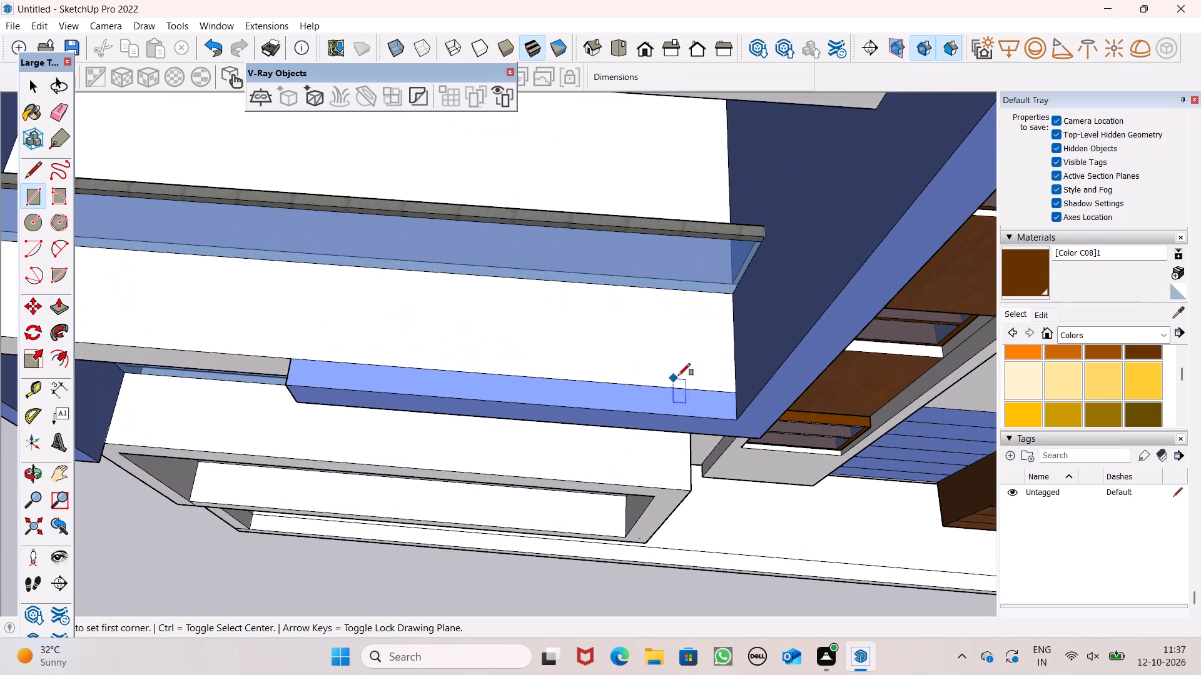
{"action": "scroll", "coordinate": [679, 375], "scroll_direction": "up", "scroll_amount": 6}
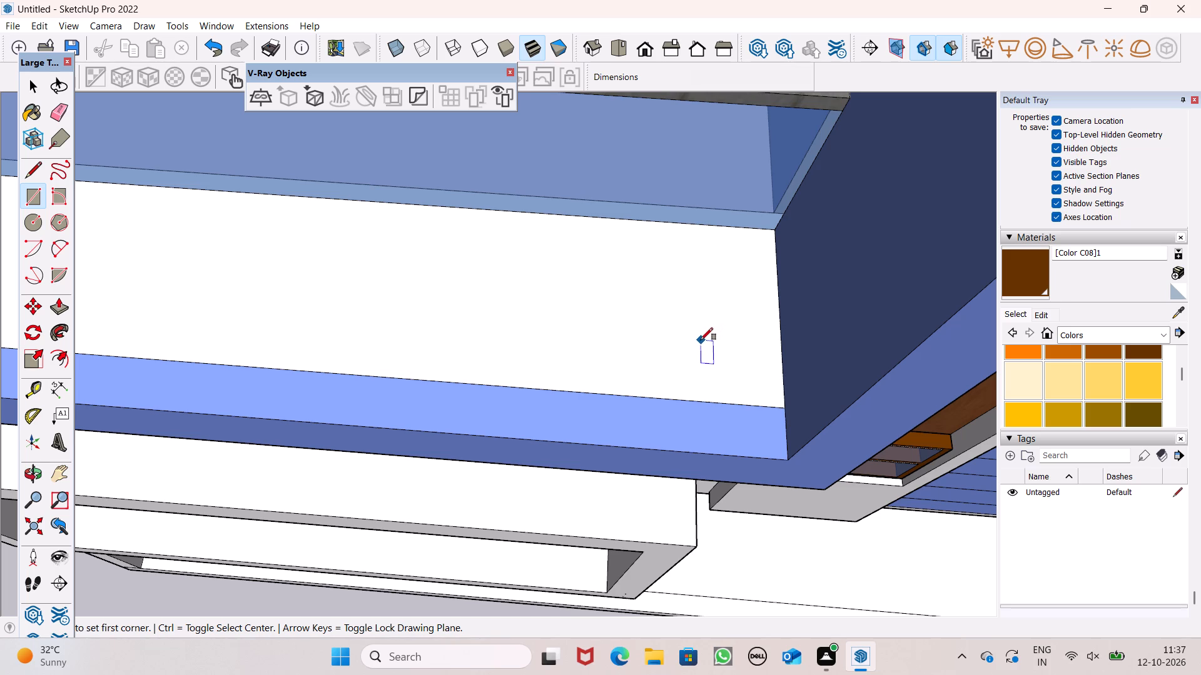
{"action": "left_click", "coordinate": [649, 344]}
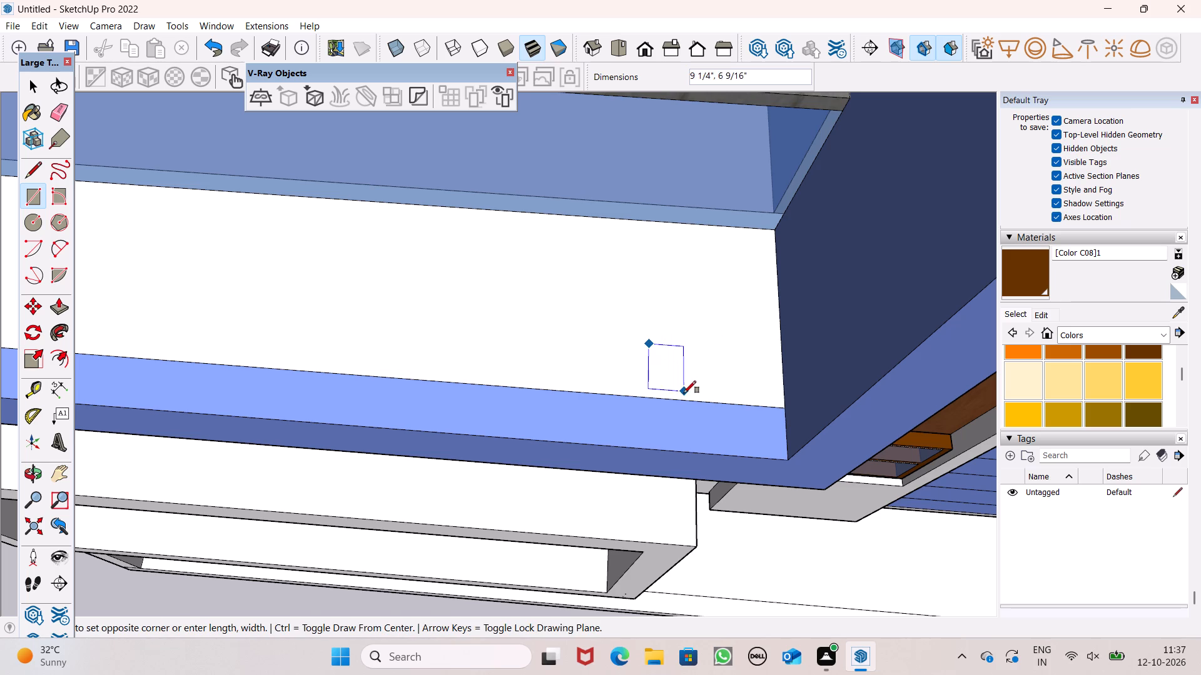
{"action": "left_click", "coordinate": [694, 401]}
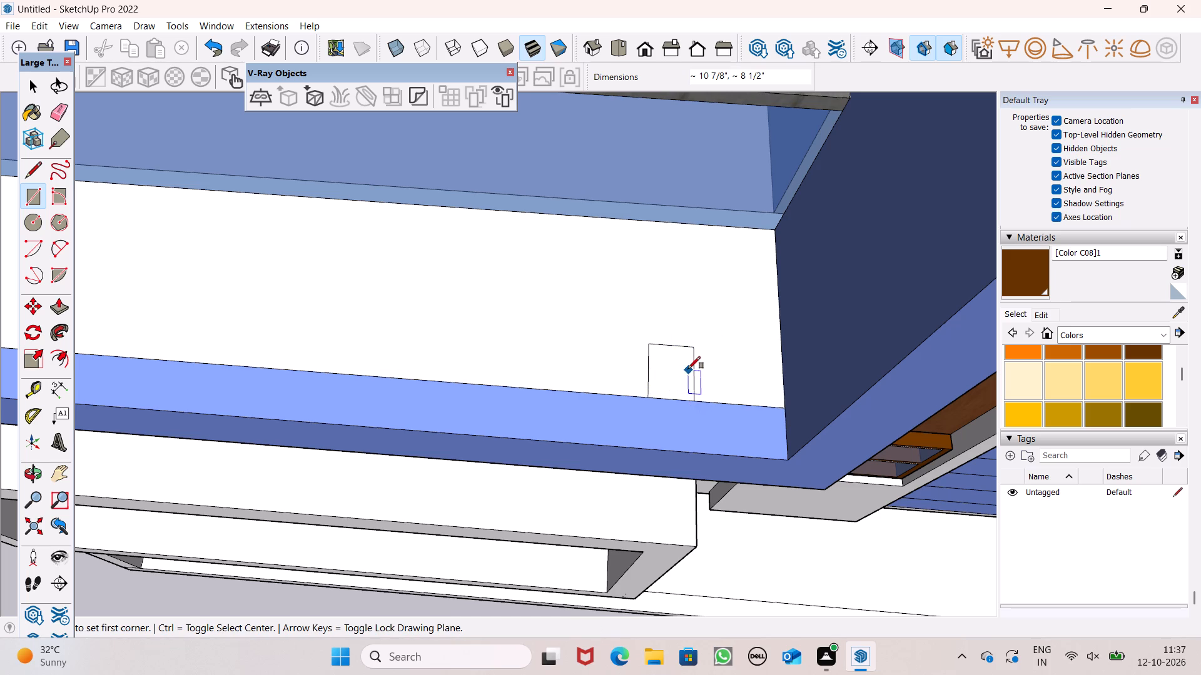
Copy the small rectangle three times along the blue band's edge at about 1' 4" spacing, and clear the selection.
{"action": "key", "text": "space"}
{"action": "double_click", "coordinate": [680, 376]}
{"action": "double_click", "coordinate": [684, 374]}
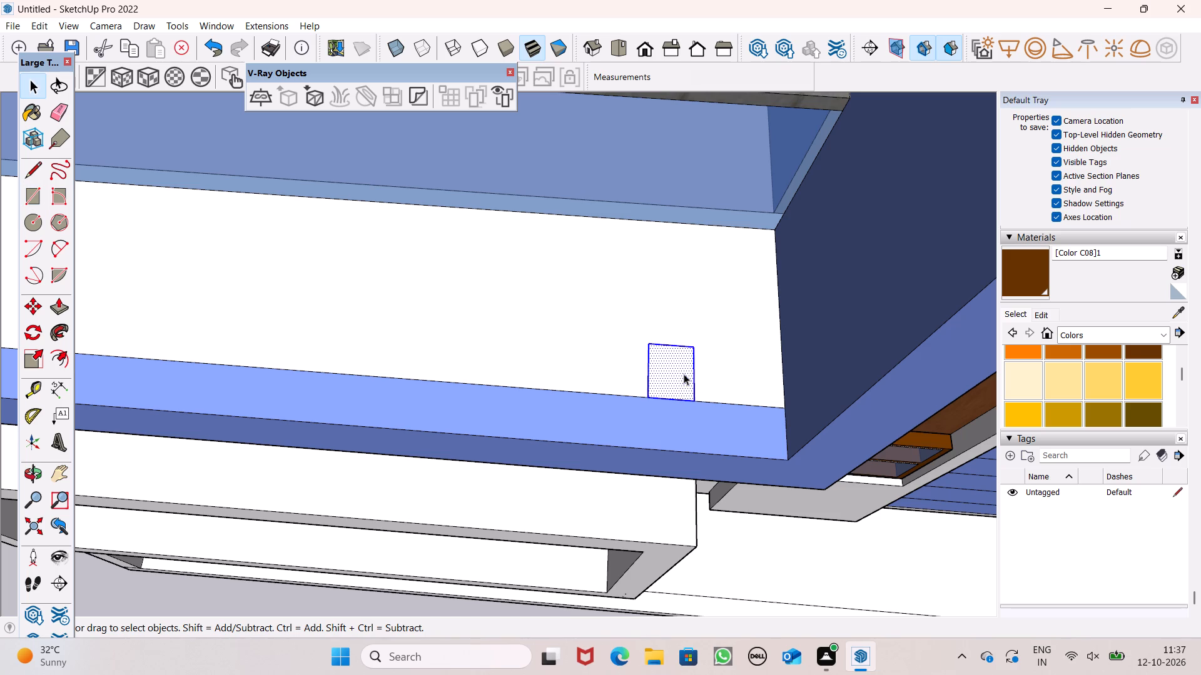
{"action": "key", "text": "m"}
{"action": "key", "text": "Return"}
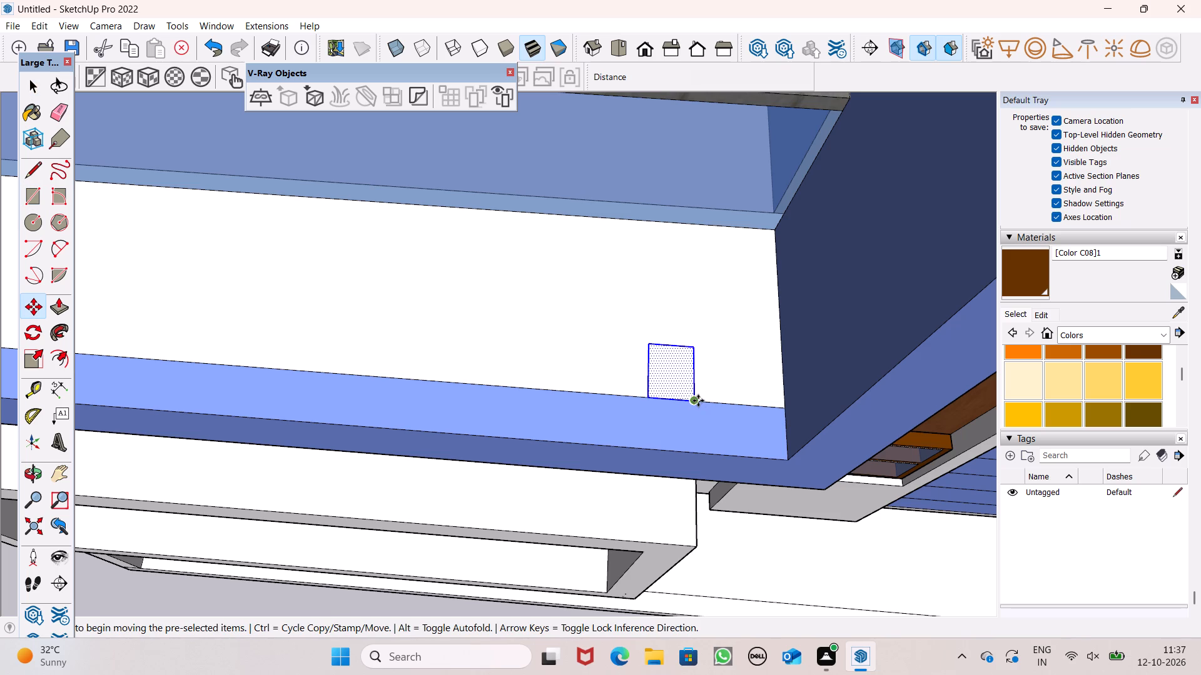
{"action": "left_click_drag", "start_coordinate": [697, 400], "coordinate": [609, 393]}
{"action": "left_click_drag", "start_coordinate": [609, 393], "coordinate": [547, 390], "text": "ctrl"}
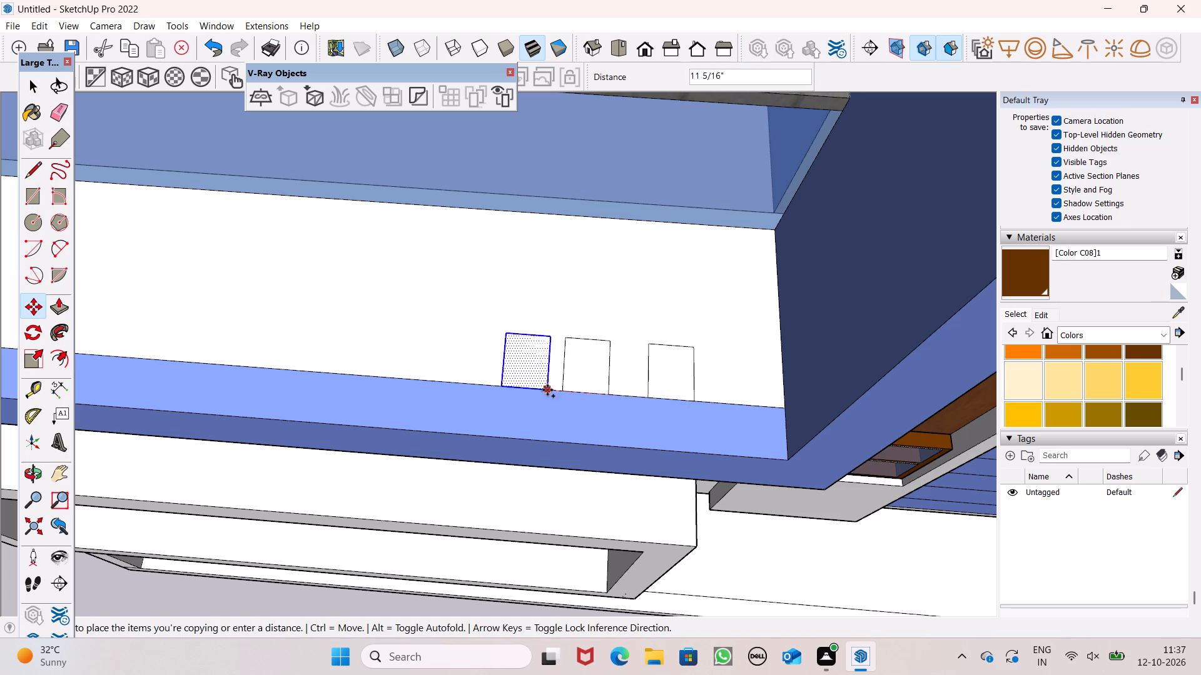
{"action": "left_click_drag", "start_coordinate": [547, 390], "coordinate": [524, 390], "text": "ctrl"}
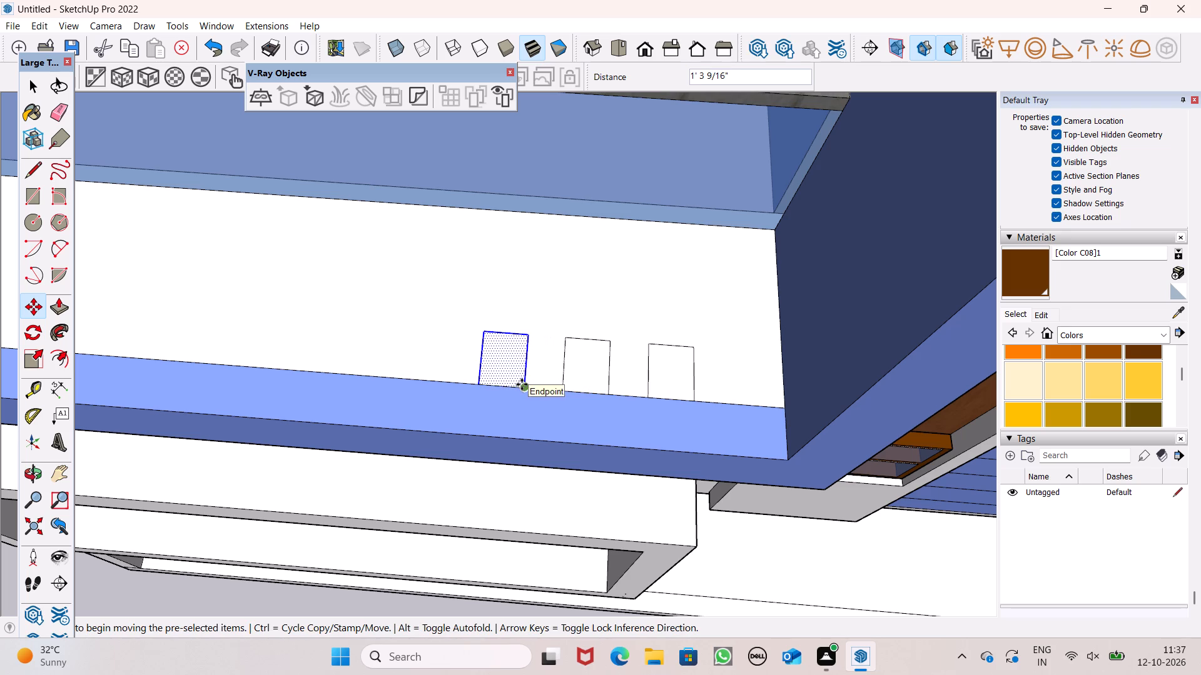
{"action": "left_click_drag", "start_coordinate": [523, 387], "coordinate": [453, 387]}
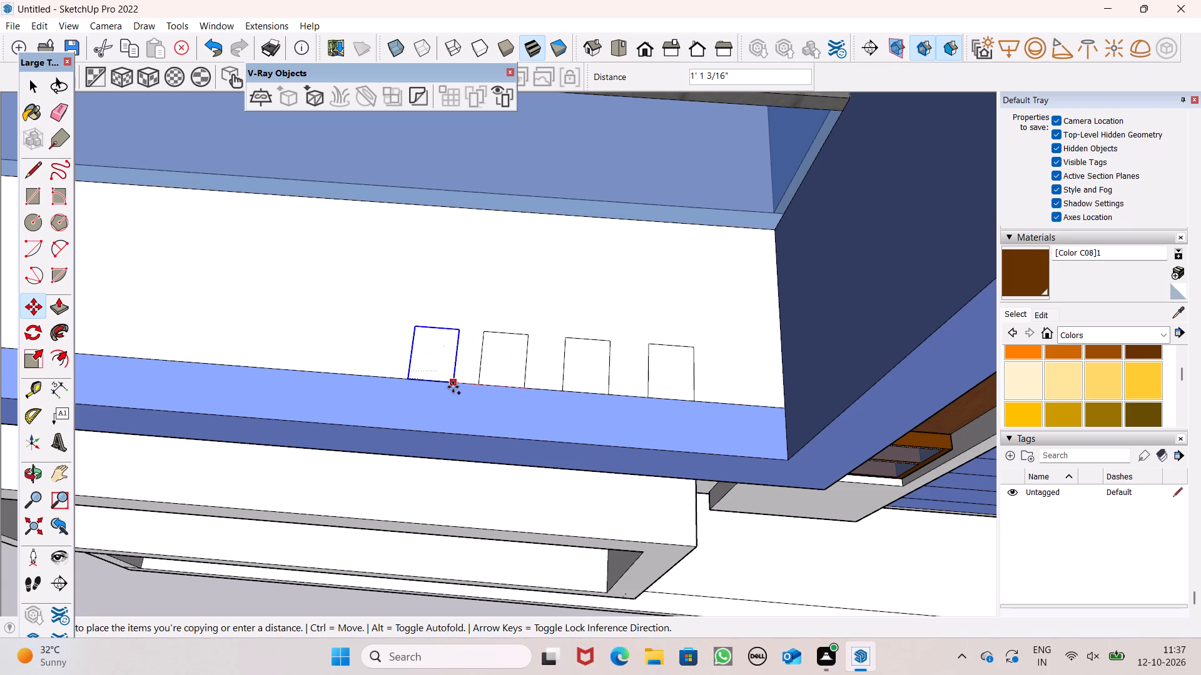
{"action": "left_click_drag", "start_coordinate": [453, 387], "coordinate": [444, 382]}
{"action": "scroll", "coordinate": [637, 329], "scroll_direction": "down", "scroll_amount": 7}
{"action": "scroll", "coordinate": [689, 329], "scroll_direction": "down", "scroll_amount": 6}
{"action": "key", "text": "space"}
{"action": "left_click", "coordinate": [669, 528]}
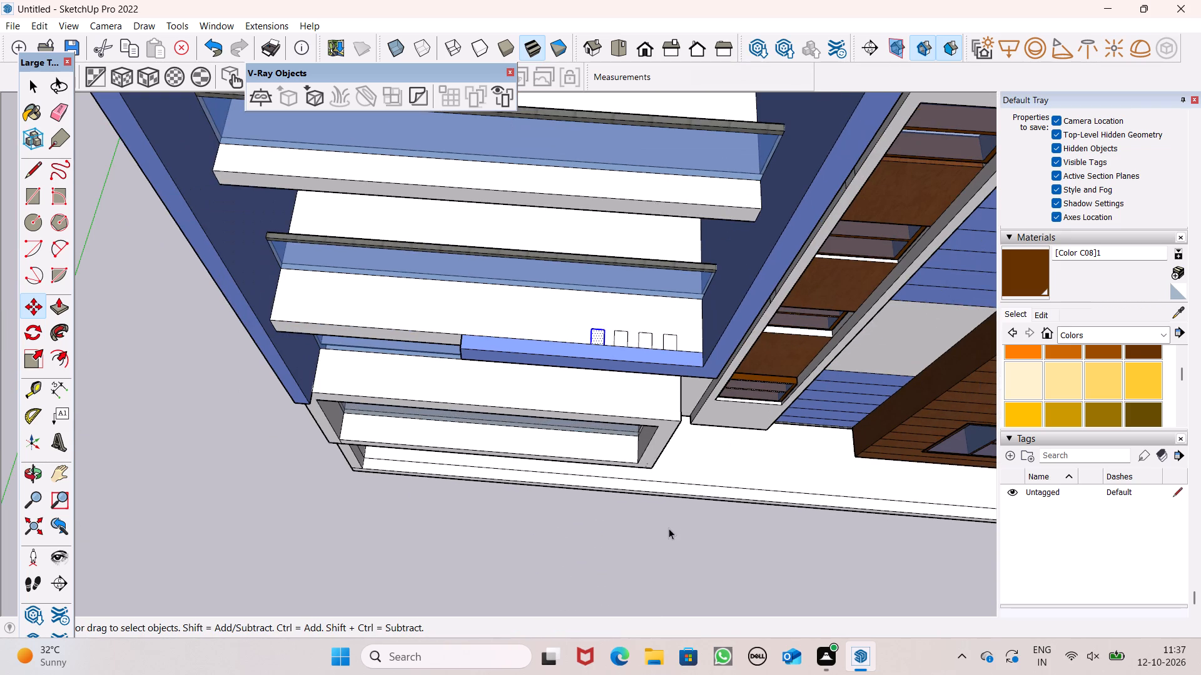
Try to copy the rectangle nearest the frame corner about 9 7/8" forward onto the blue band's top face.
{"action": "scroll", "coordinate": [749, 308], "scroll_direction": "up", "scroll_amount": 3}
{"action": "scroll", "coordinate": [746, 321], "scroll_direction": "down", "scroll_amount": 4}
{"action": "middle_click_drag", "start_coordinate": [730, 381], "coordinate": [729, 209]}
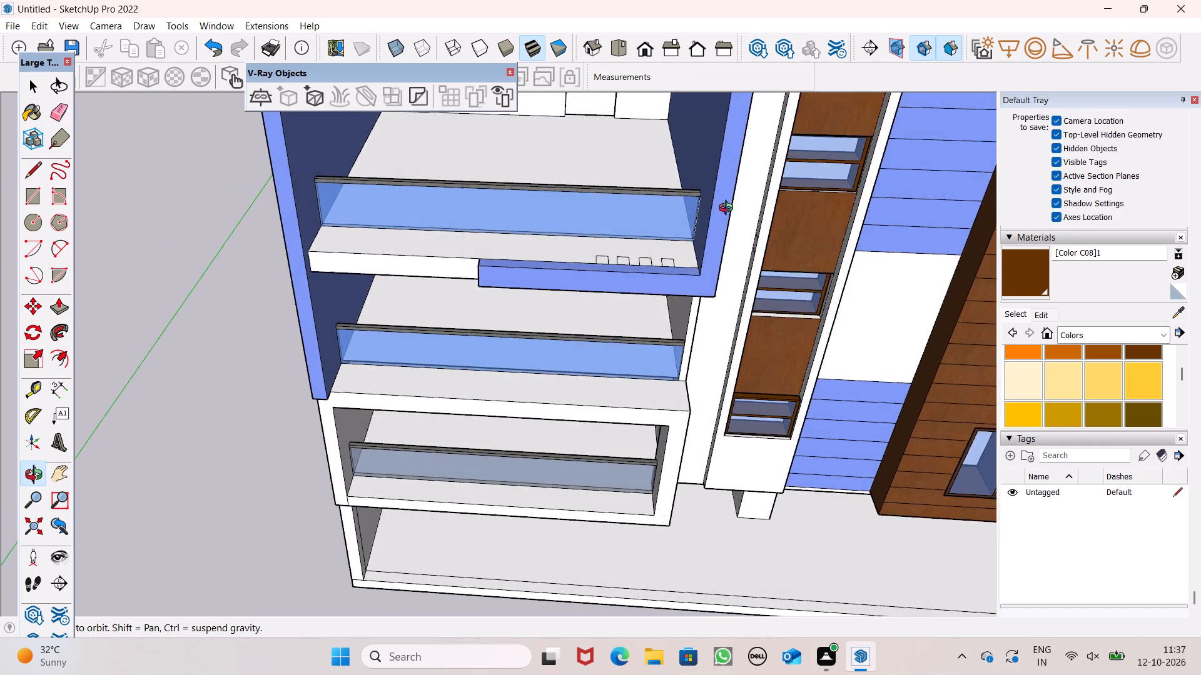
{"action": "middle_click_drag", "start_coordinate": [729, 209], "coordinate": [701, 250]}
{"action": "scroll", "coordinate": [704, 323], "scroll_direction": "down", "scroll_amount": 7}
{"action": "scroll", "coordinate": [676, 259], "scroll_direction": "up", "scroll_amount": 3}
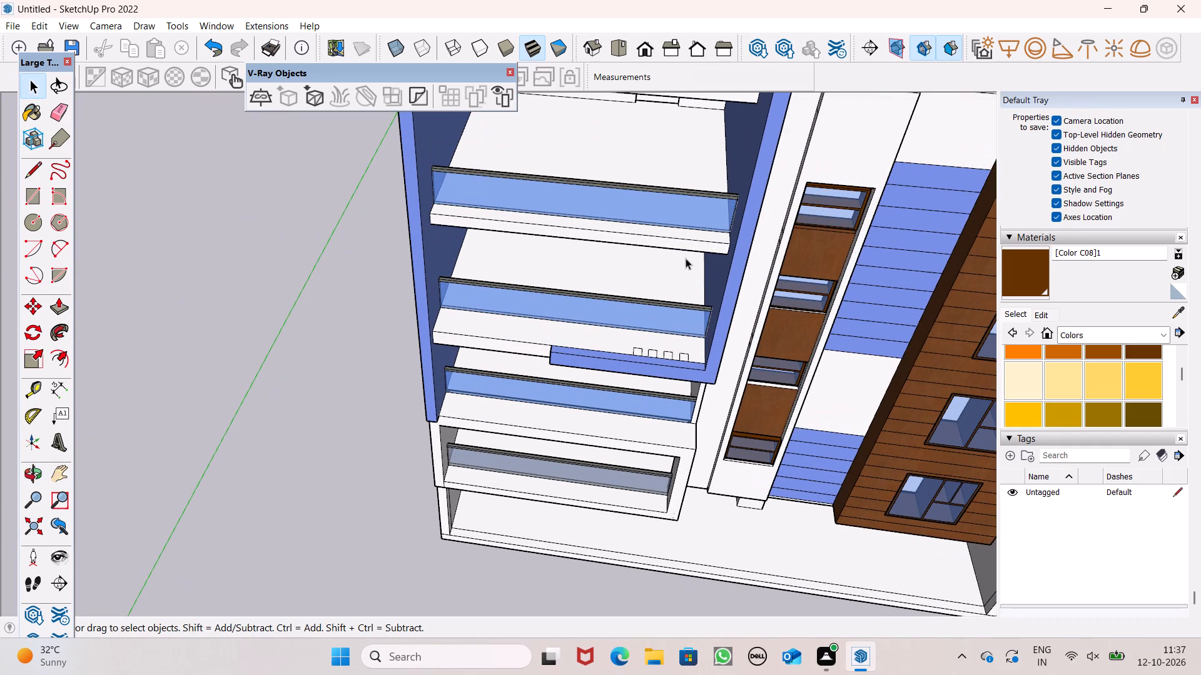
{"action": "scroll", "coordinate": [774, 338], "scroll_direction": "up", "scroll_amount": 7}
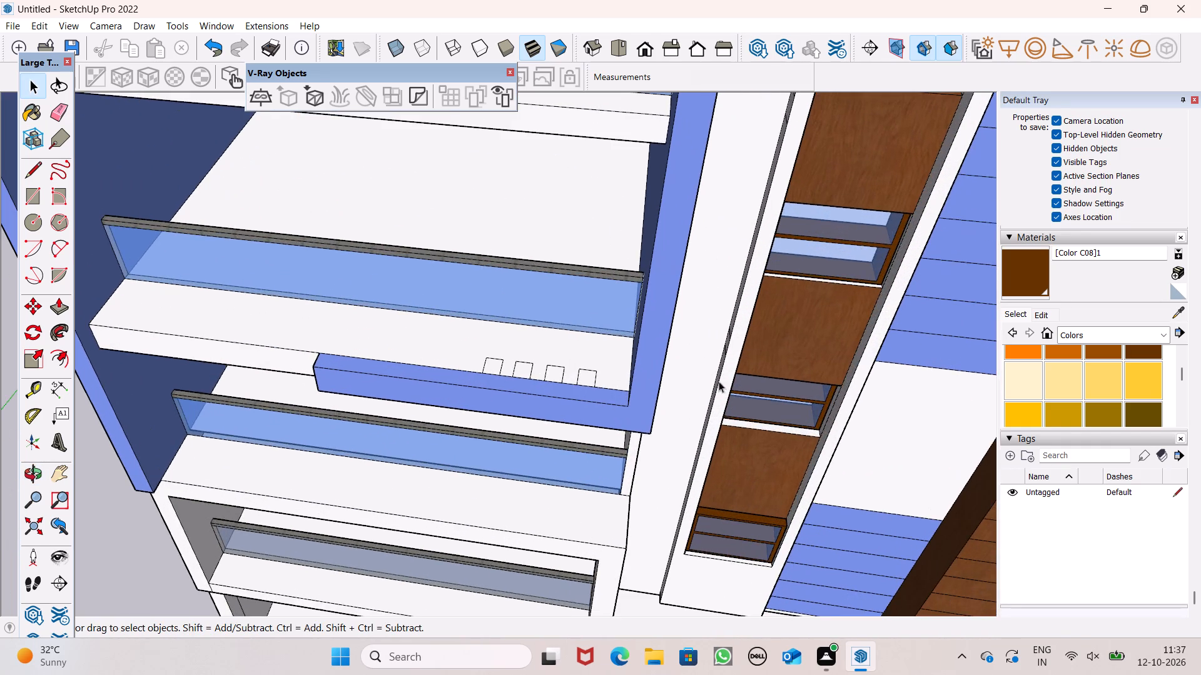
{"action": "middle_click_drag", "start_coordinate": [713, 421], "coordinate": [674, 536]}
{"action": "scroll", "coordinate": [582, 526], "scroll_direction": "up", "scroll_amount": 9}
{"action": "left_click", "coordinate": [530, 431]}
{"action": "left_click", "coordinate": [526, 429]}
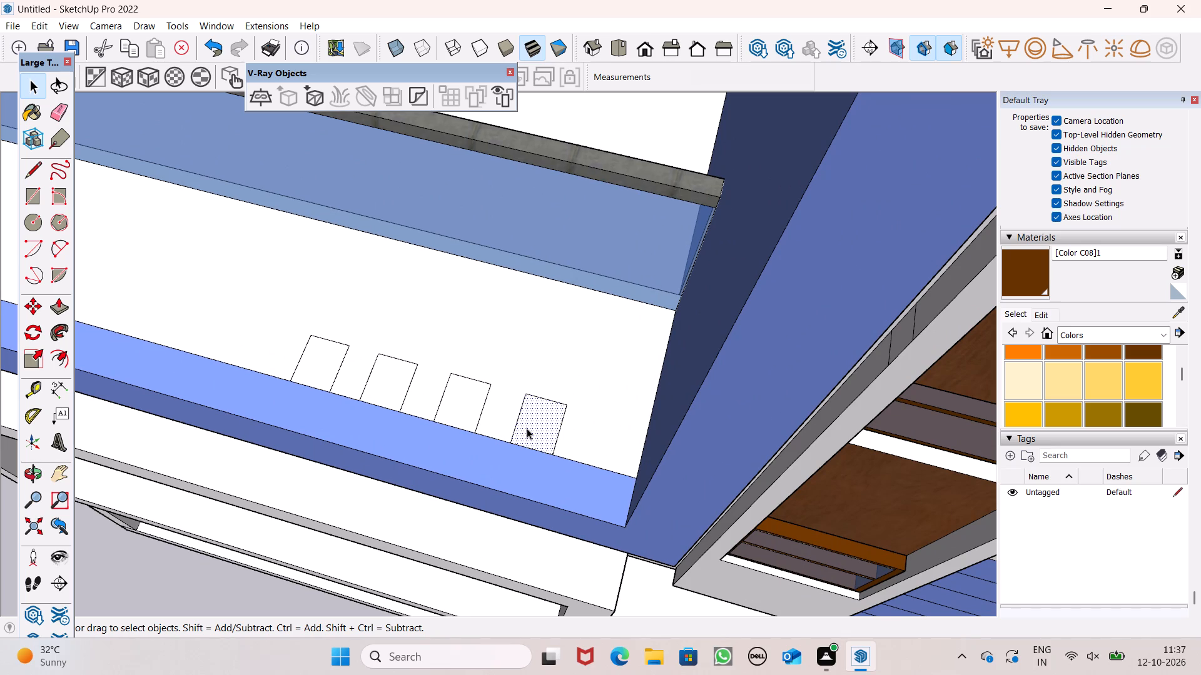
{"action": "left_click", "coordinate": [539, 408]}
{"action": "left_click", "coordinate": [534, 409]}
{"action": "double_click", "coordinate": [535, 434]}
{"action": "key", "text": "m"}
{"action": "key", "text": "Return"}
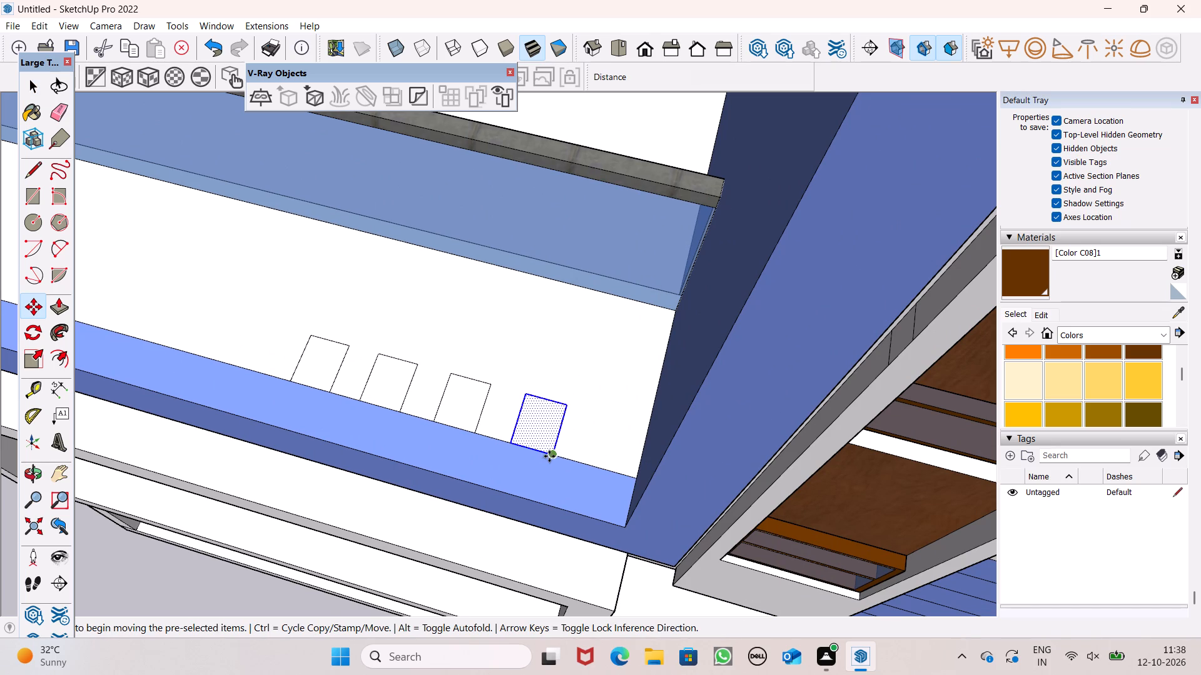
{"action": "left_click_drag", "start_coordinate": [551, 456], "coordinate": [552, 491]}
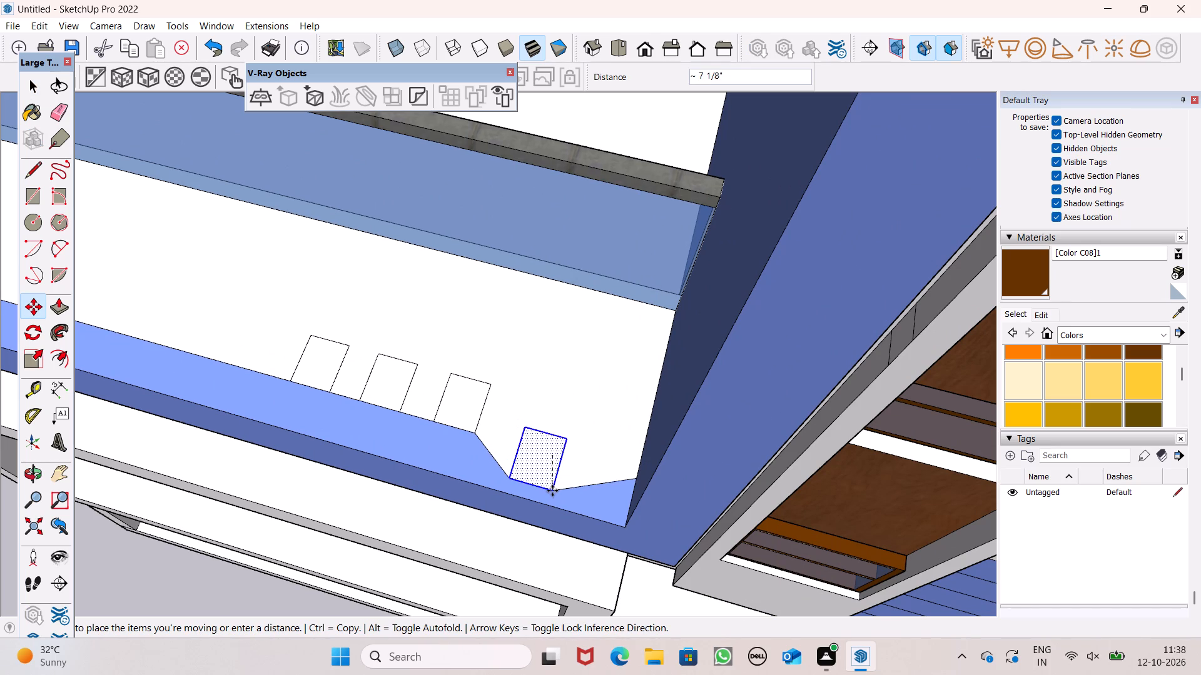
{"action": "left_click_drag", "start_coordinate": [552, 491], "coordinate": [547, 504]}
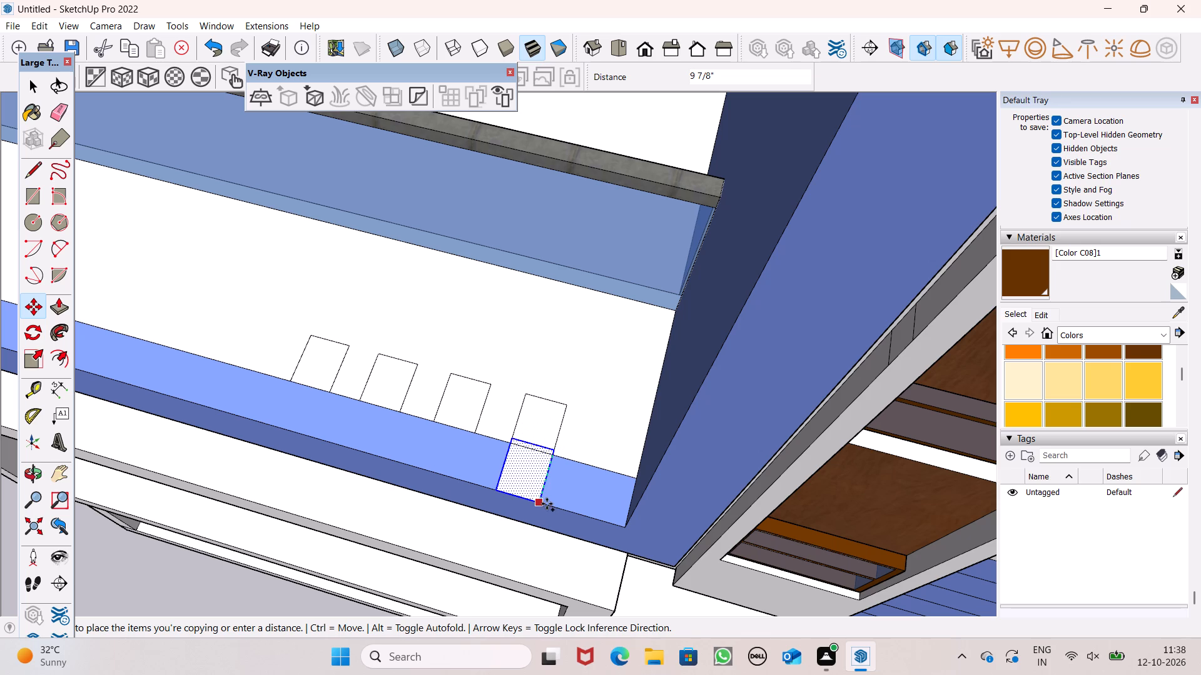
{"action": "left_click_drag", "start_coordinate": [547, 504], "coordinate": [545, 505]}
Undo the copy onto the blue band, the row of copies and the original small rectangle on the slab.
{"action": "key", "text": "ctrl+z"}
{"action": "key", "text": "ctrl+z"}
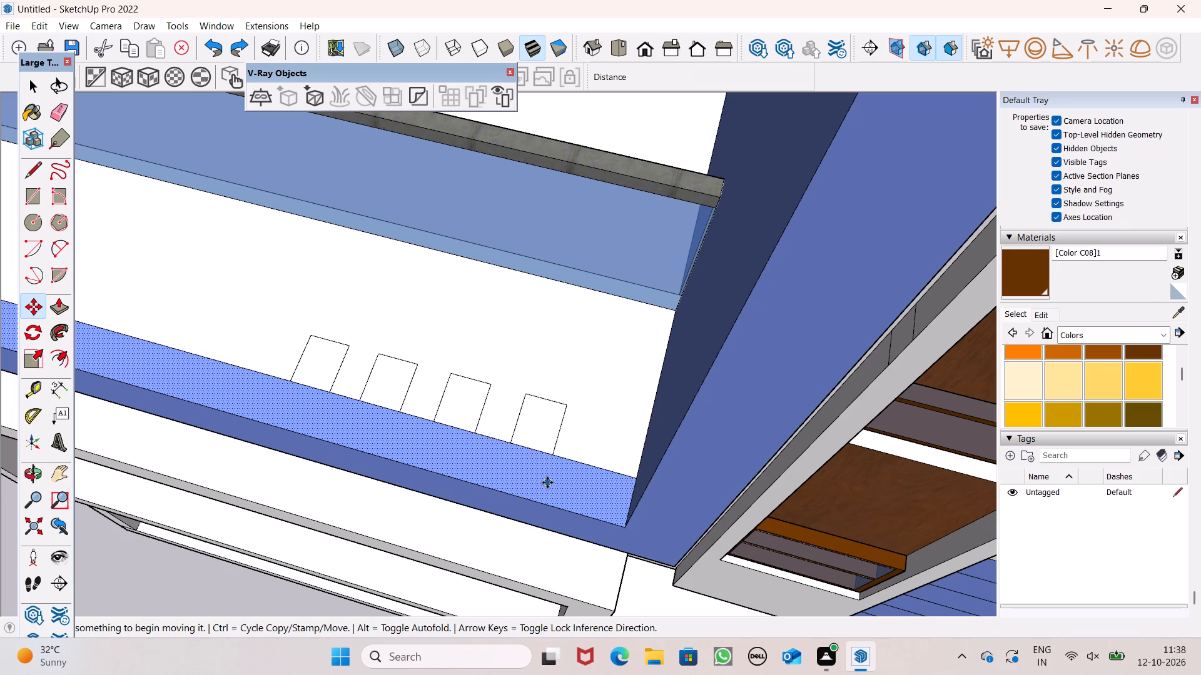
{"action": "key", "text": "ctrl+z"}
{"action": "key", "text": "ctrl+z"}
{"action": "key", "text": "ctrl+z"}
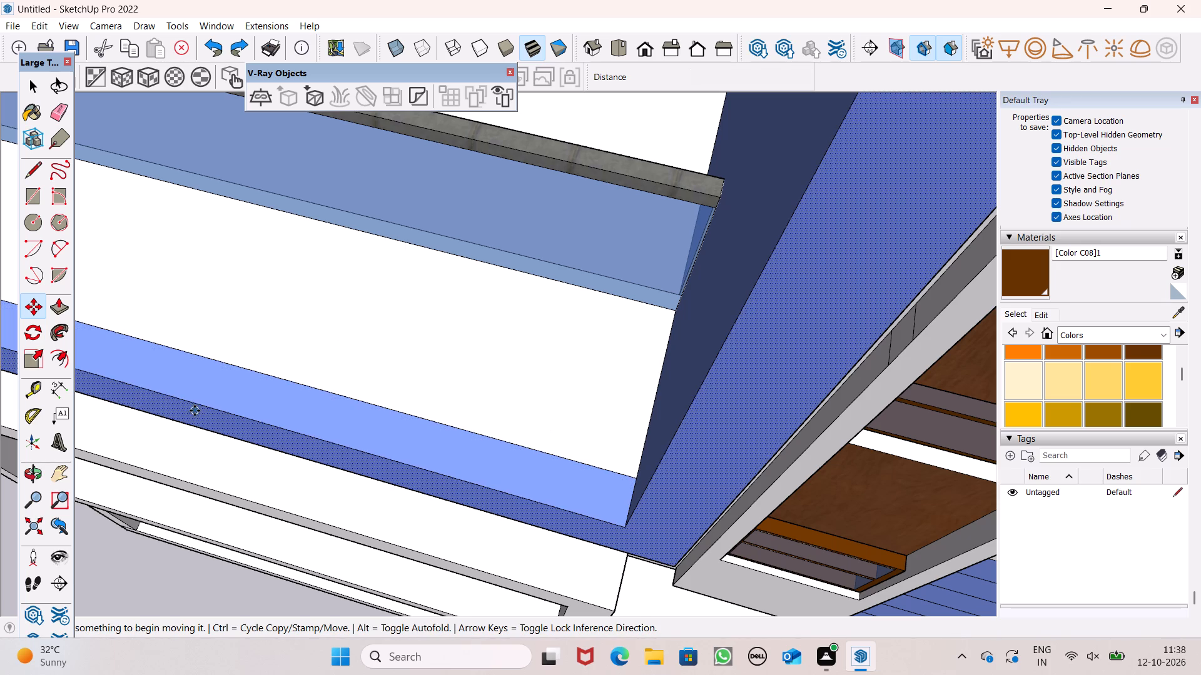
Draw a rectangle about 8 1/2" by 9 7/8" across the blue band's top face, near the frame corner.
{"action": "left_click", "coordinate": [27, 197]}
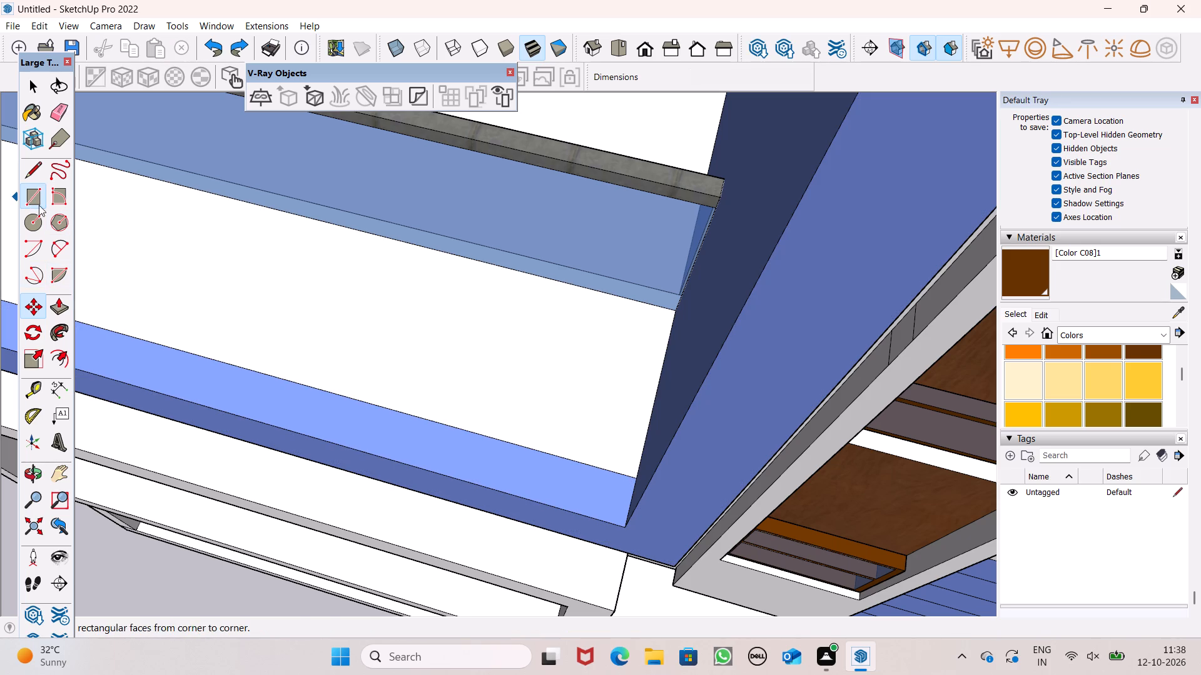
{"action": "left_click", "coordinate": [524, 443]}
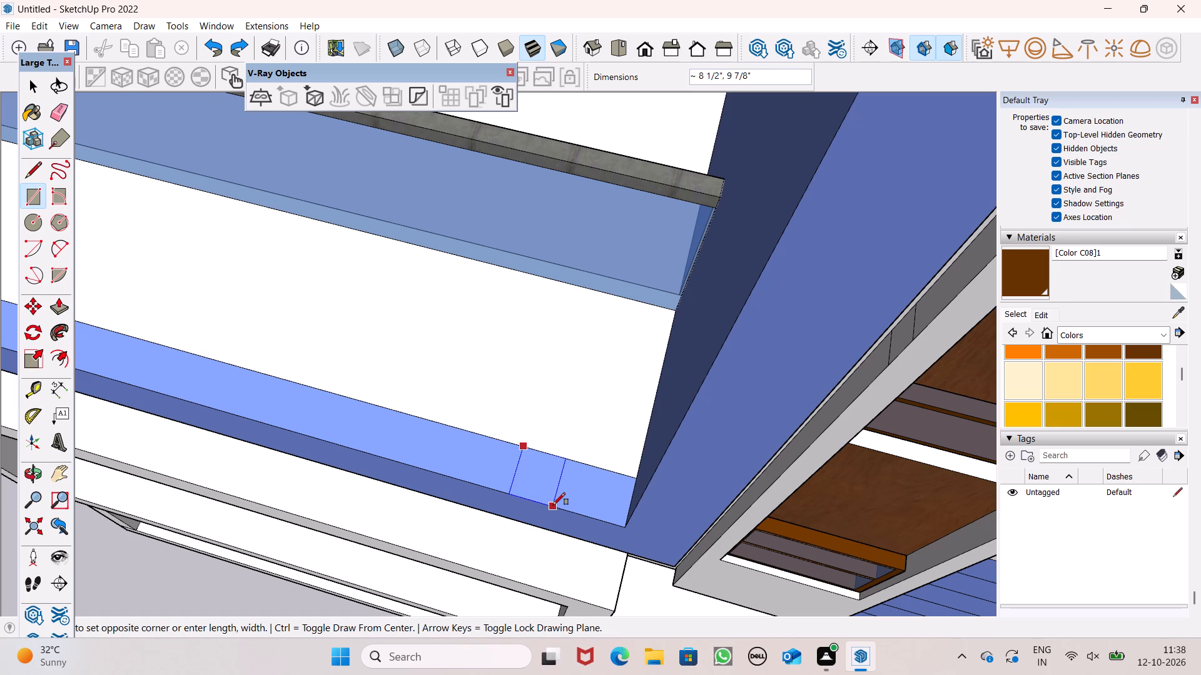
{"action": "left_click", "coordinate": [554, 504]}
Copy the new rectangle three times along the blue band's top face at roughly 1' 1" spacing, and clear the selection.
{"action": "key", "text": "space"}
{"action": "double_click", "coordinate": [539, 487]}
{"action": "double_click", "coordinate": [544, 484]}
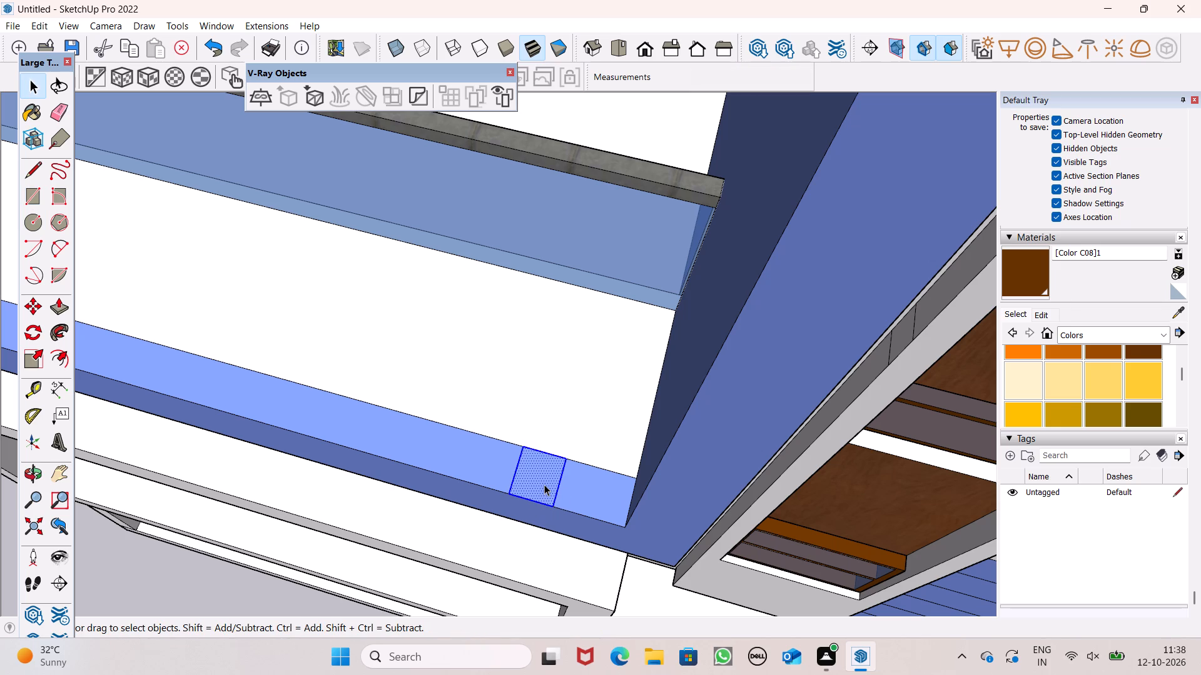
{"action": "key", "text": "m"}
{"action": "key", "text": "shift+Return"}
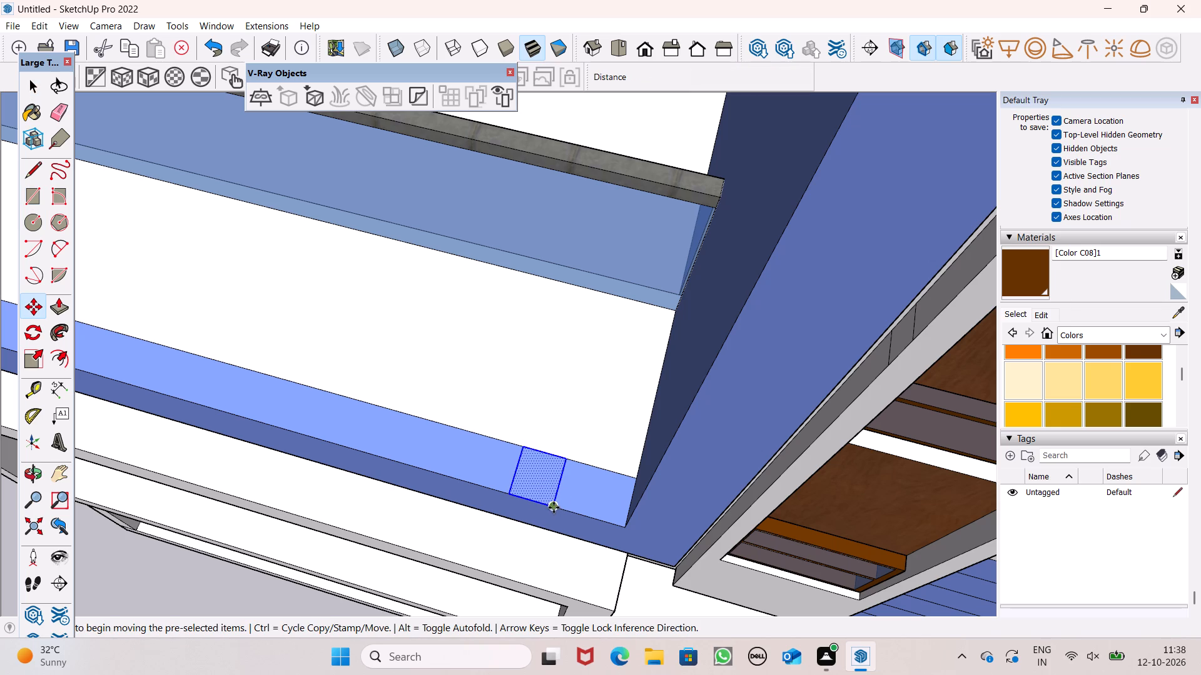
{"action": "left_click_drag", "start_coordinate": [553, 506], "coordinate": [484, 481], "text": "ctrl"}
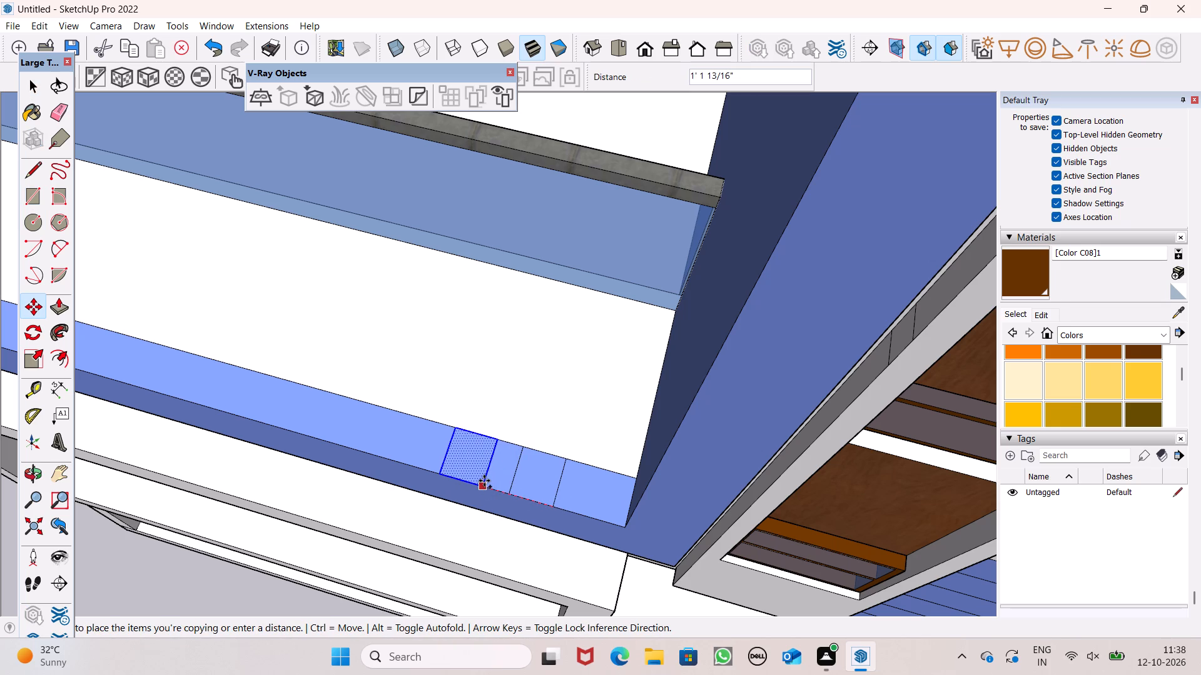
{"action": "left_click_drag", "start_coordinate": [484, 481], "coordinate": [482, 479], "text": "ctrl"}
{"action": "left_click_drag", "start_coordinate": [480, 486], "coordinate": [427, 468]}
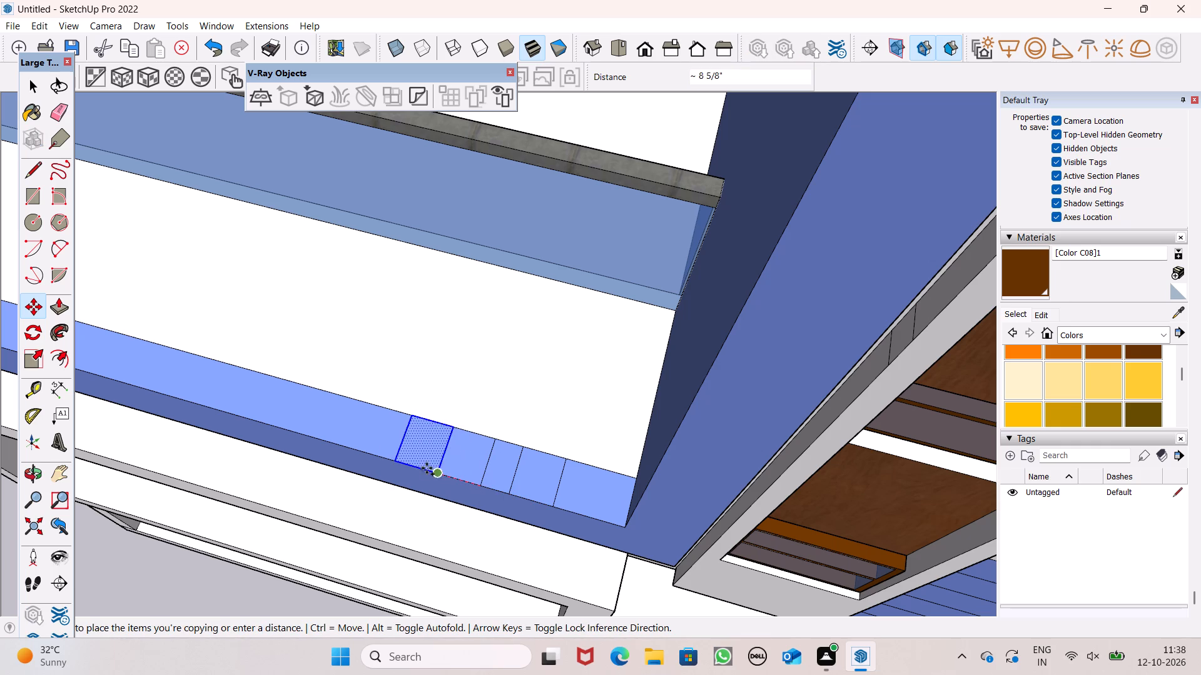
{"action": "left_click_drag", "start_coordinate": [427, 468], "coordinate": [412, 466]}
{"action": "left_click_drag", "start_coordinate": [412, 467], "coordinate": [369, 449], "text": "ctrl"}
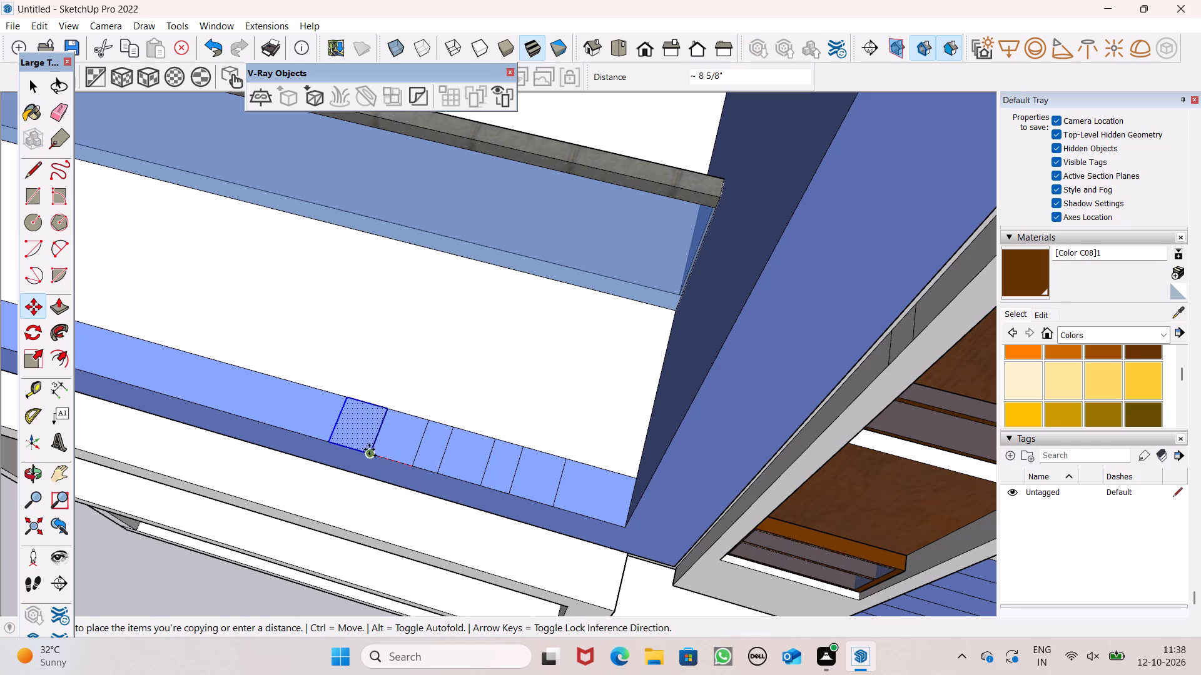
{"action": "left_click_drag", "start_coordinate": [369, 449], "coordinate": [350, 447], "text": "ctrl"}
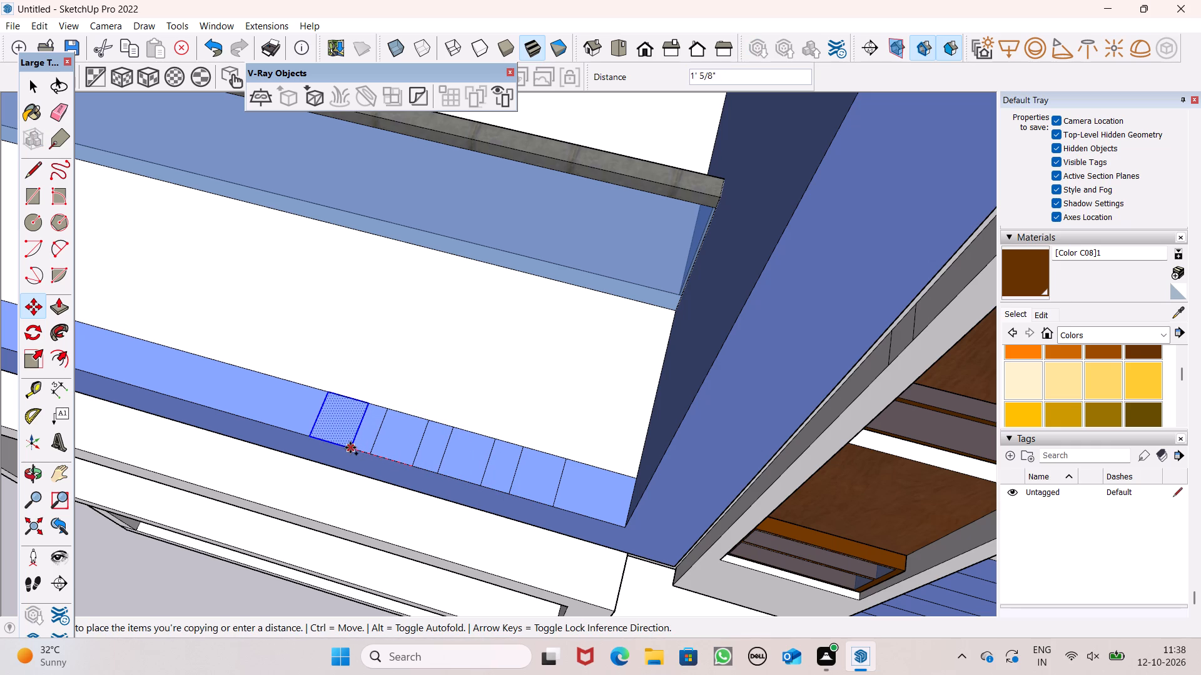
{"action": "left_click_drag", "start_coordinate": [350, 447], "coordinate": [350, 446], "text": "ctrl"}
{"action": "scroll", "coordinate": [402, 396], "scroll_direction": "down", "scroll_amount": 5}
{"action": "scroll", "coordinate": [516, 410], "scroll_direction": "down", "scroll_amount": 5}
{"action": "key", "text": "space"}
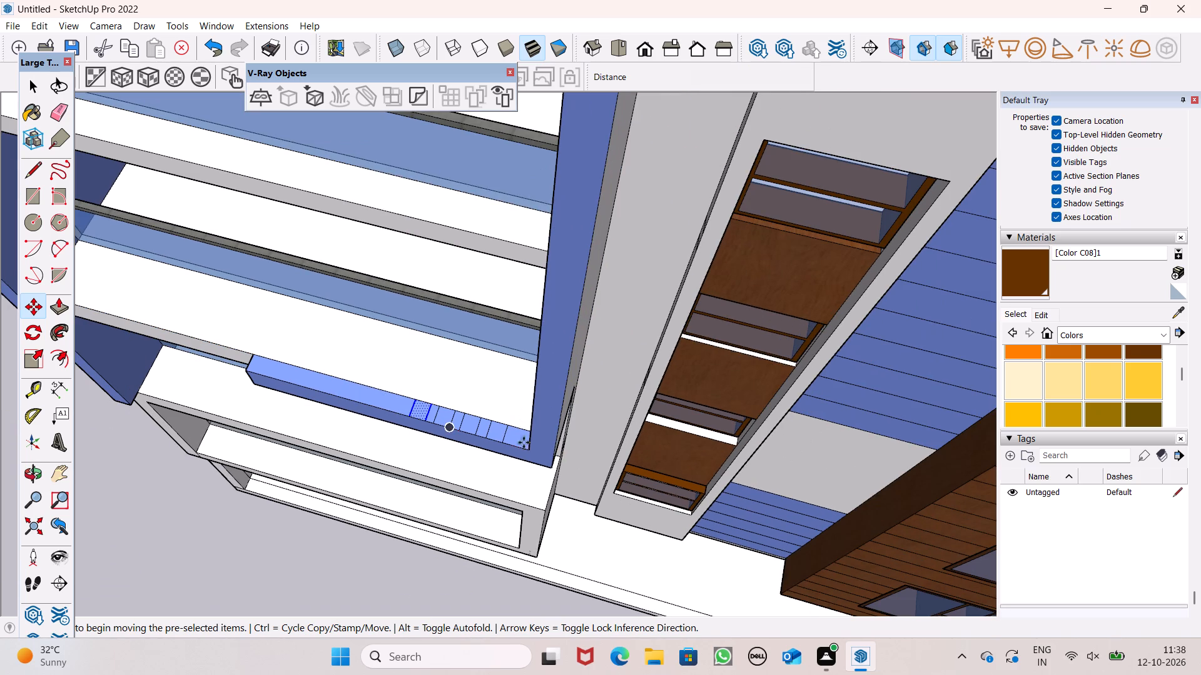
{"action": "left_click", "coordinate": [298, 557]}
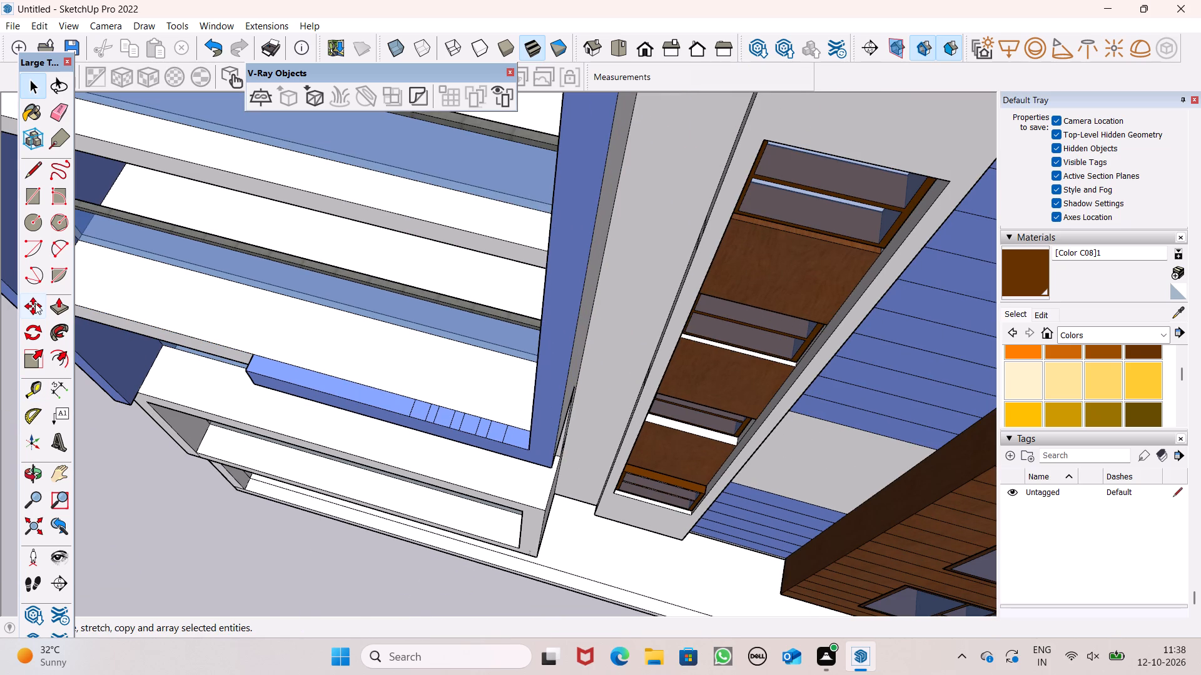
Push/Pull the three rectangles nearest the frame corner upward 17' 10 3/8" each to form vertical posts.
{"action": "left_click", "coordinate": [51, 302]}
{"action": "scroll", "coordinate": [475, 237], "scroll_direction": "up", "scroll_amount": 2}
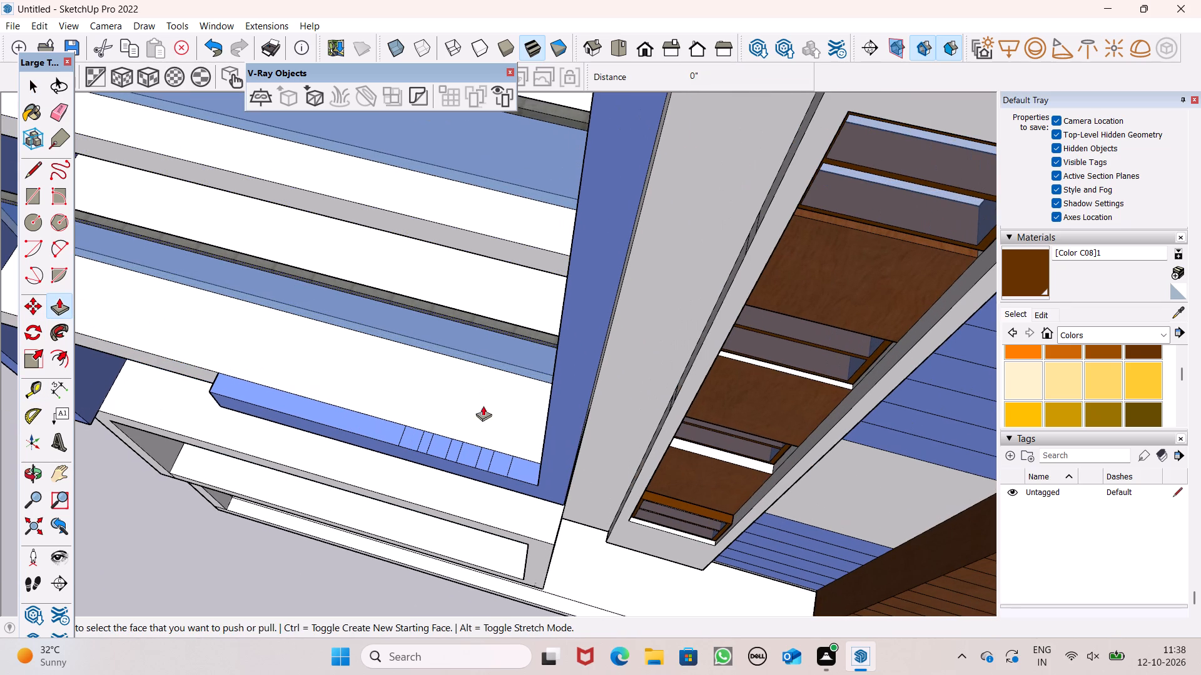
{"action": "left_click_drag", "start_coordinate": [501, 466], "coordinate": [513, 317]}
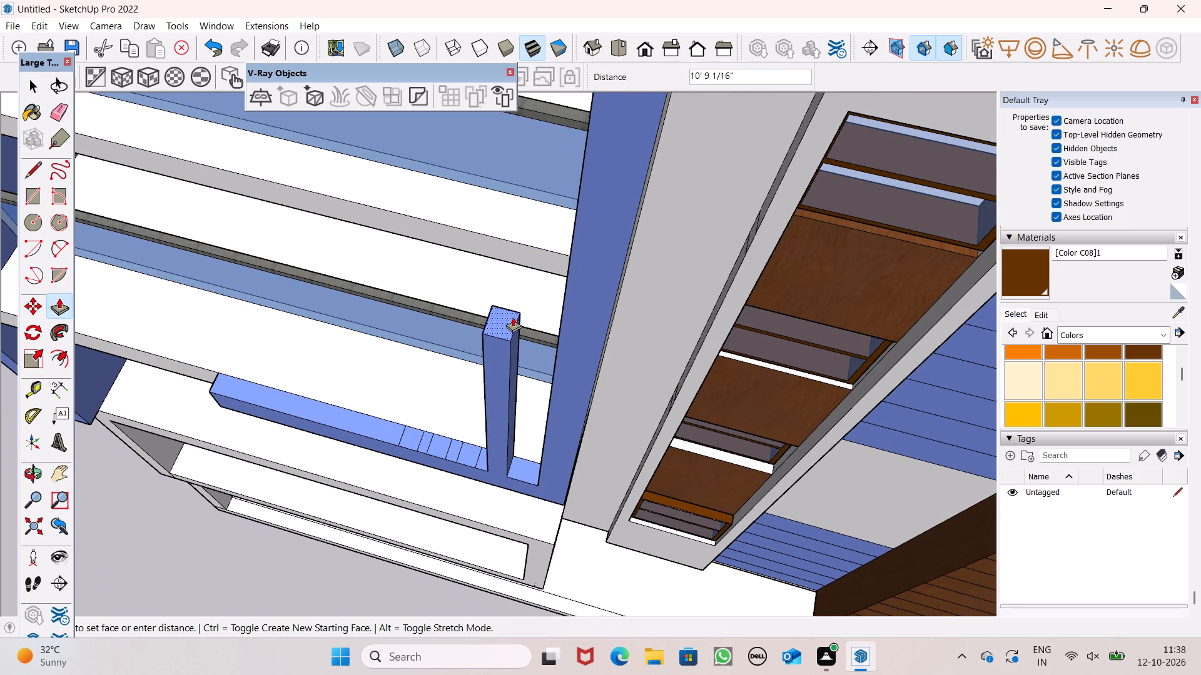
{"action": "left_click_drag", "start_coordinate": [513, 317], "coordinate": [522, 167]}
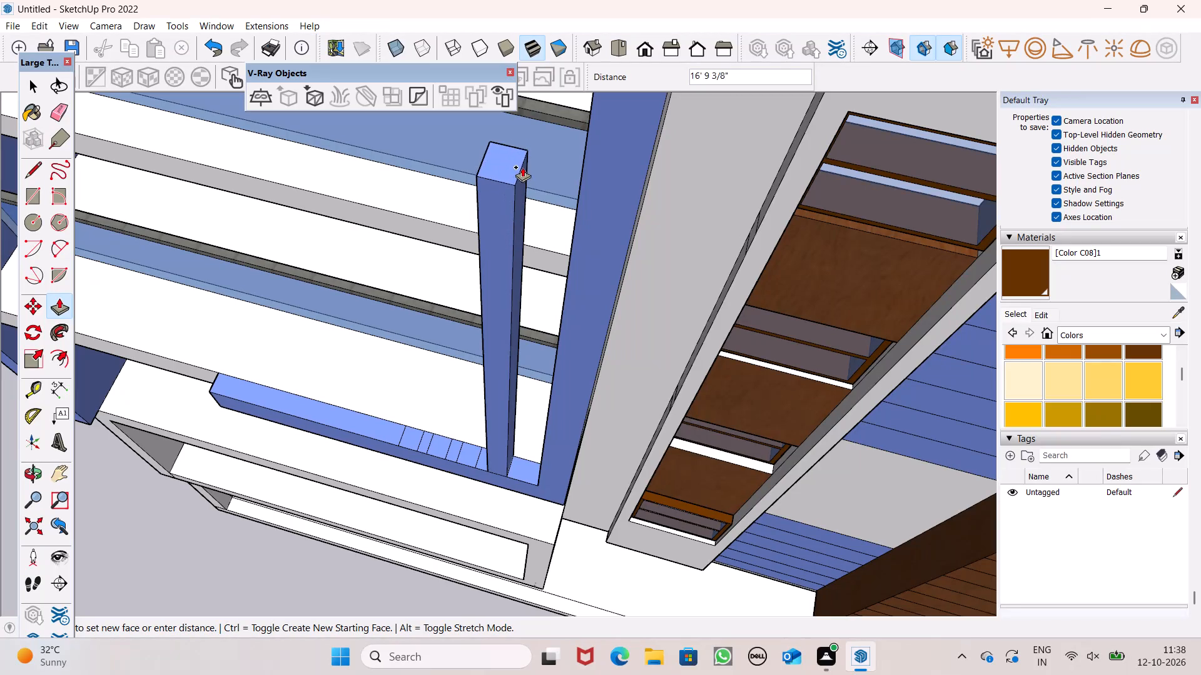
{"action": "left_click_drag", "start_coordinate": [522, 167], "coordinate": [546, 128]}
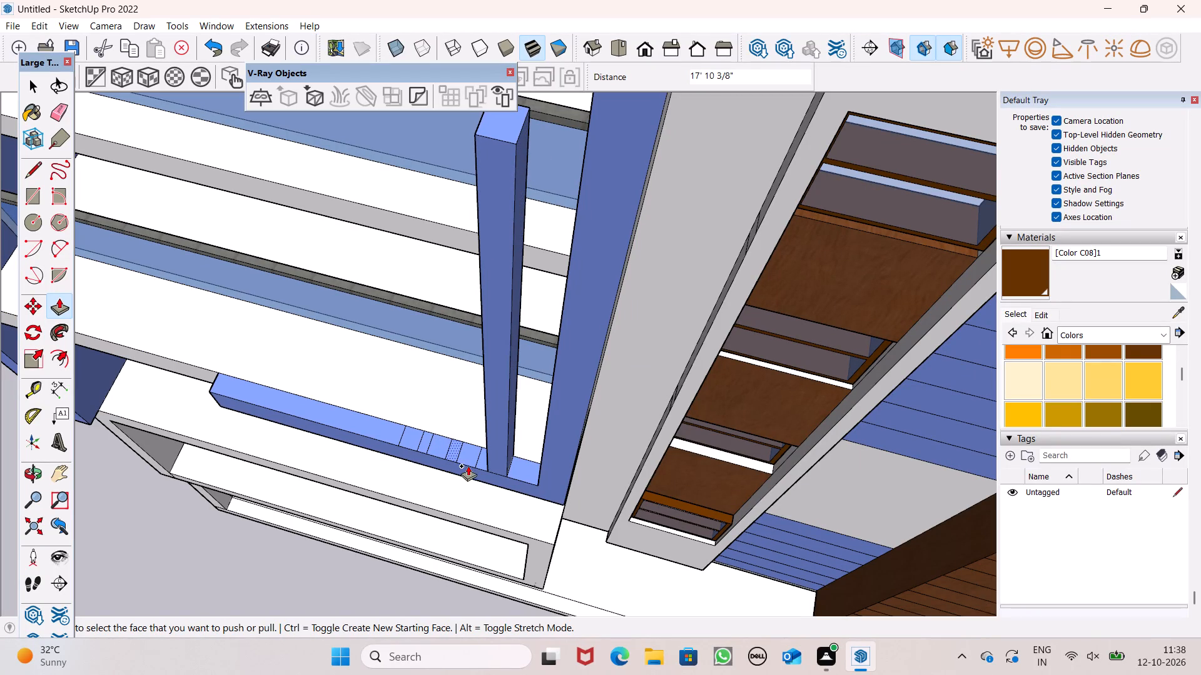
{"action": "left_click_drag", "start_coordinate": [470, 453], "coordinate": [490, 116]}
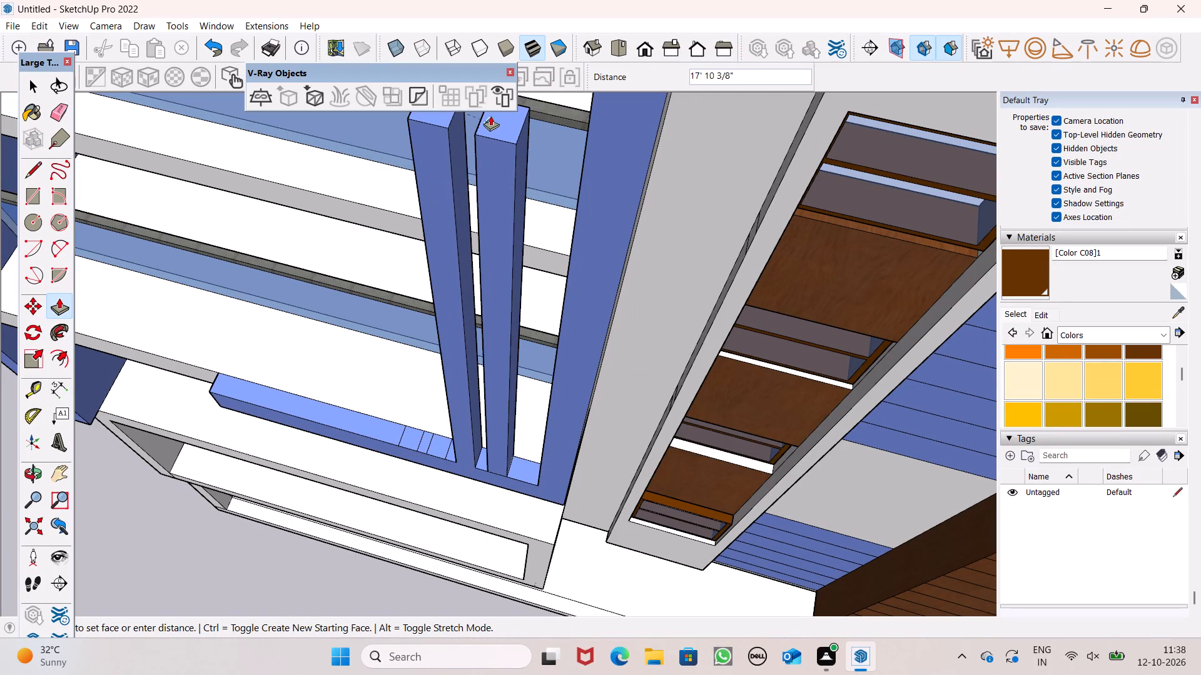
{"action": "left_click_drag", "start_coordinate": [490, 116], "coordinate": [492, 108]}
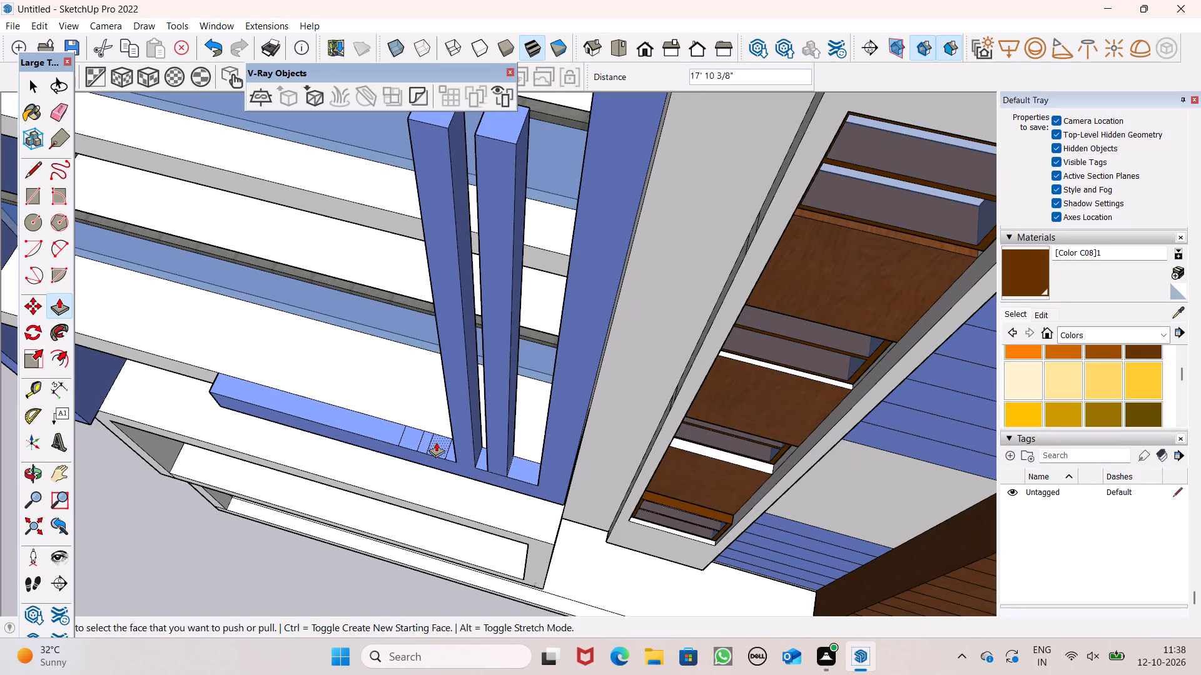
{"action": "left_click_drag", "start_coordinate": [436, 442], "coordinate": [452, 105]}
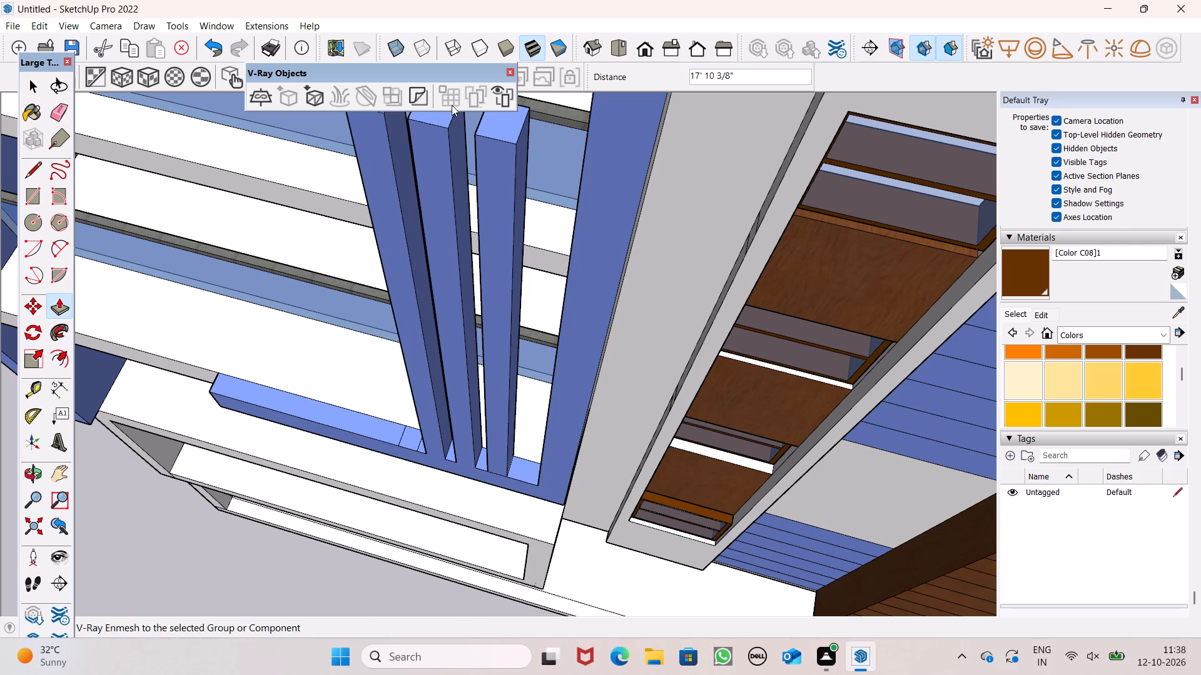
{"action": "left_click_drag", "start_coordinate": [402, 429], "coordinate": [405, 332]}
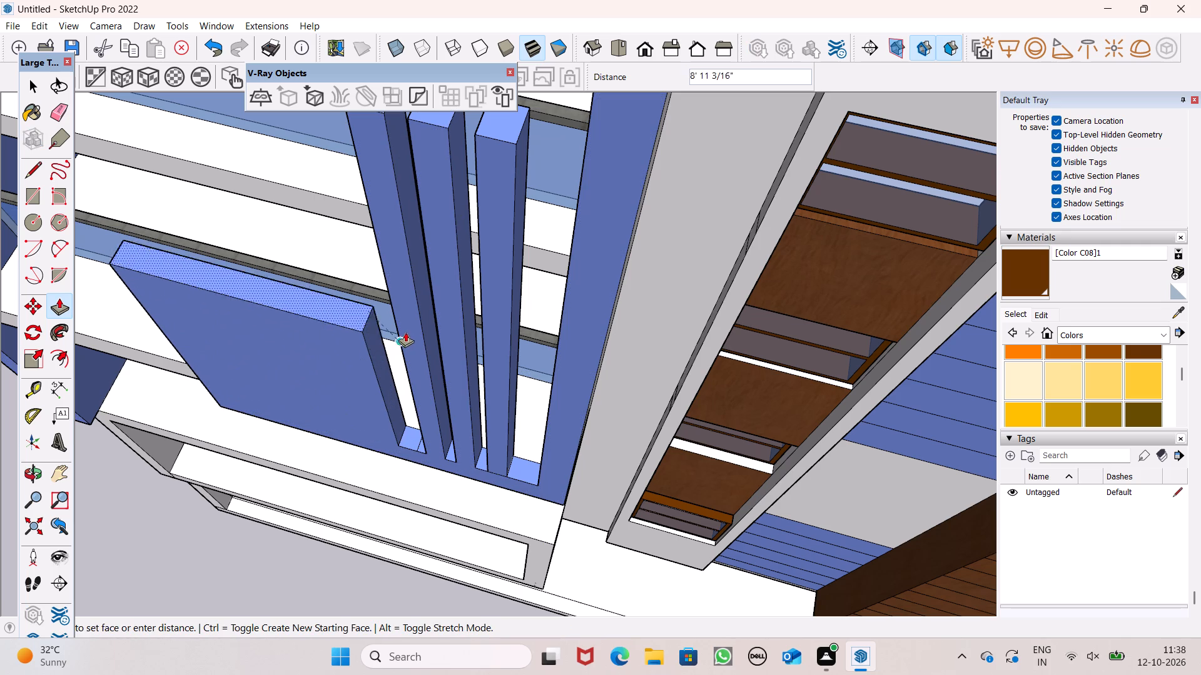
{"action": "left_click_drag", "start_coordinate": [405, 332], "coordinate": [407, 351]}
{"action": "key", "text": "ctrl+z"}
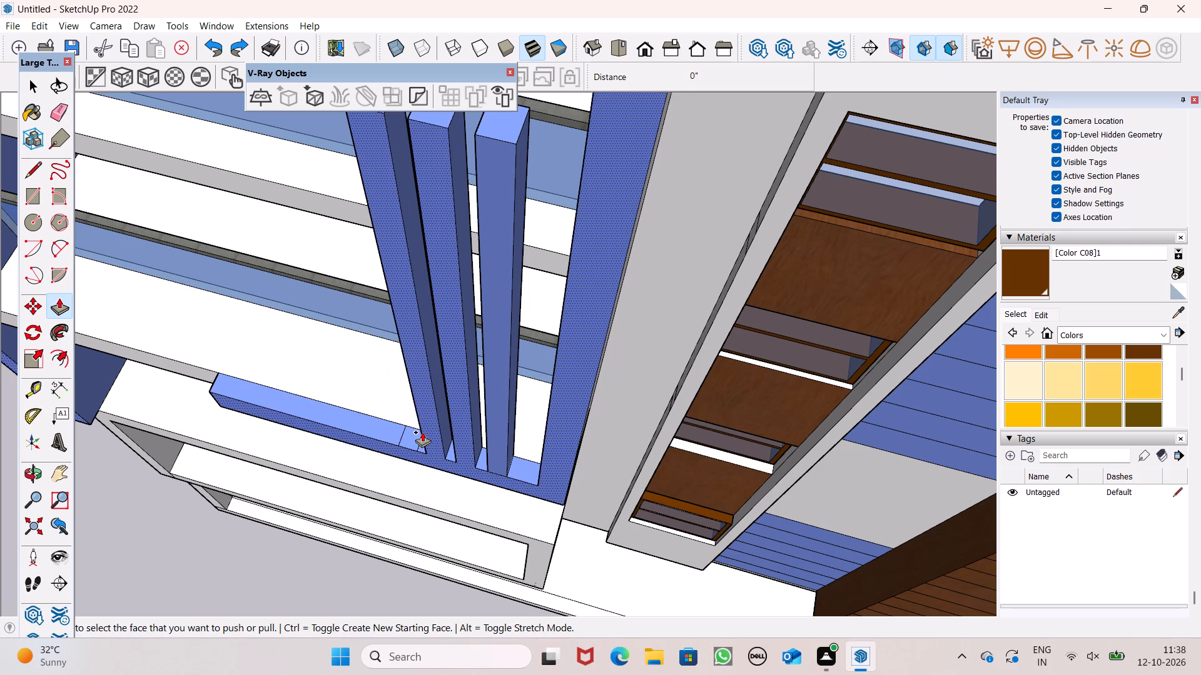
Push/Pull the fourth rectangle on the blue band upward 11' into a post.
{"action": "left_click_drag", "start_coordinate": [412, 437], "coordinate": [402, 69]}
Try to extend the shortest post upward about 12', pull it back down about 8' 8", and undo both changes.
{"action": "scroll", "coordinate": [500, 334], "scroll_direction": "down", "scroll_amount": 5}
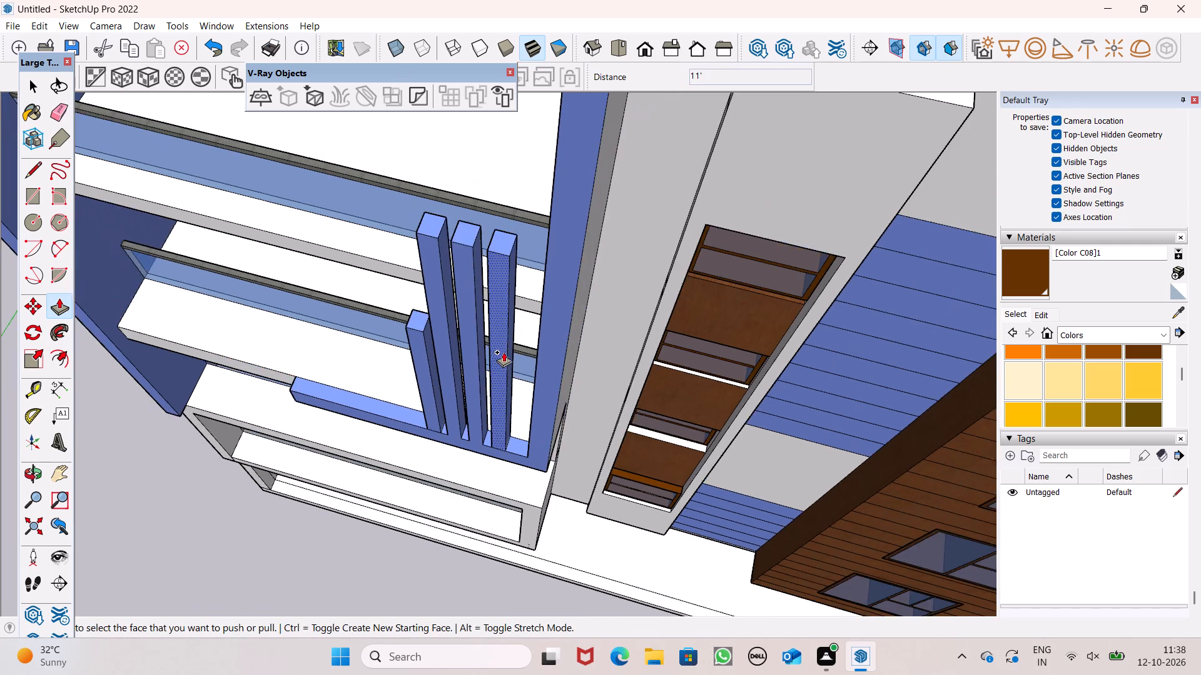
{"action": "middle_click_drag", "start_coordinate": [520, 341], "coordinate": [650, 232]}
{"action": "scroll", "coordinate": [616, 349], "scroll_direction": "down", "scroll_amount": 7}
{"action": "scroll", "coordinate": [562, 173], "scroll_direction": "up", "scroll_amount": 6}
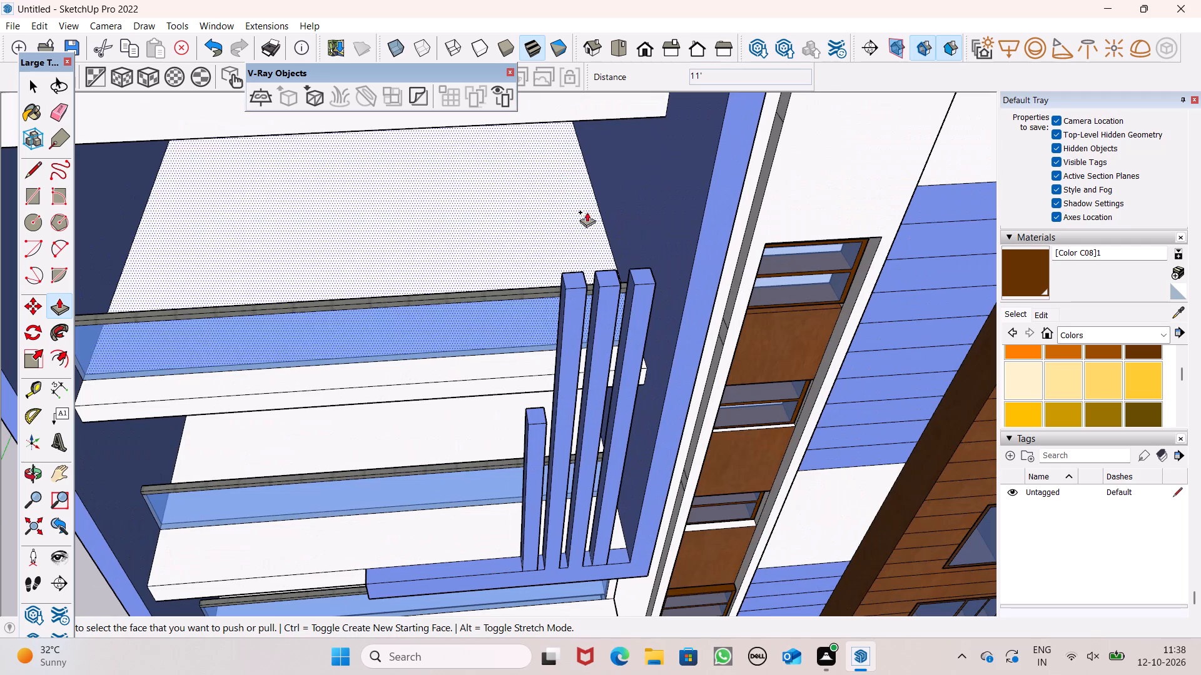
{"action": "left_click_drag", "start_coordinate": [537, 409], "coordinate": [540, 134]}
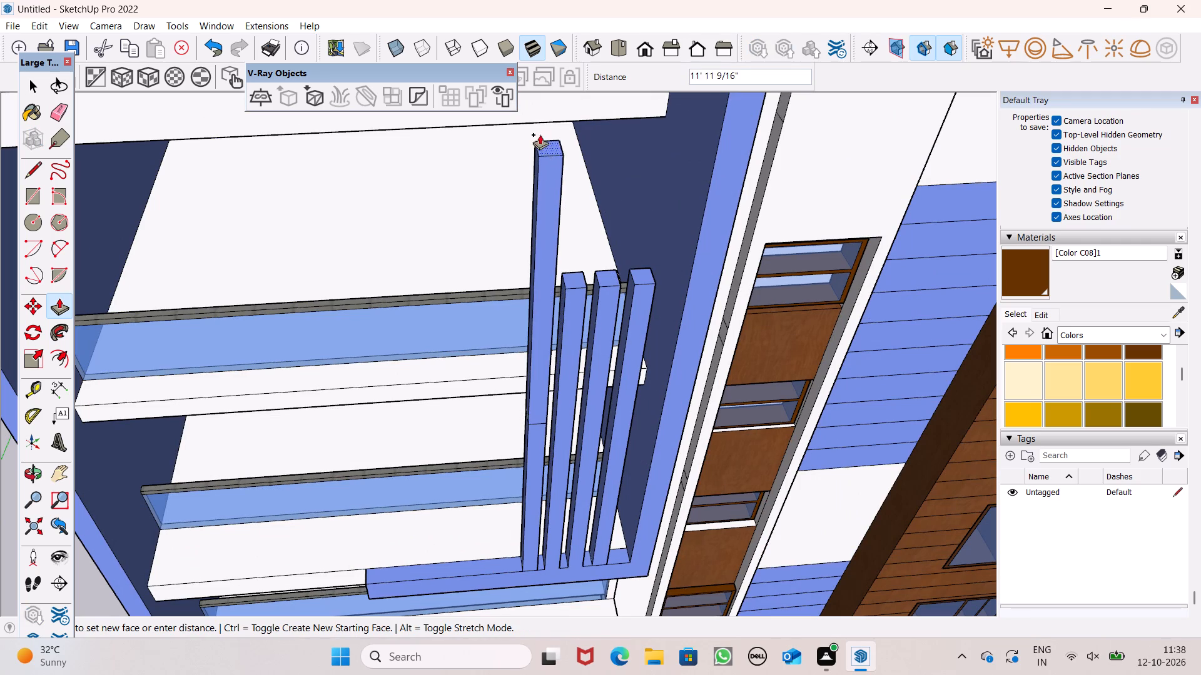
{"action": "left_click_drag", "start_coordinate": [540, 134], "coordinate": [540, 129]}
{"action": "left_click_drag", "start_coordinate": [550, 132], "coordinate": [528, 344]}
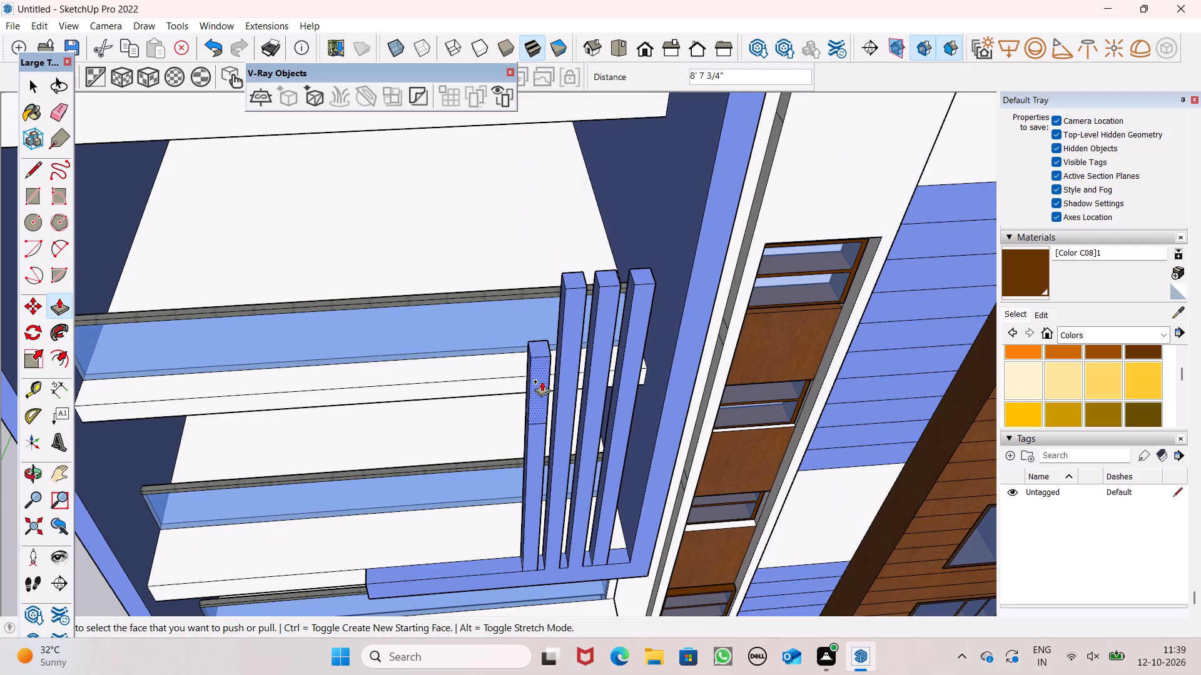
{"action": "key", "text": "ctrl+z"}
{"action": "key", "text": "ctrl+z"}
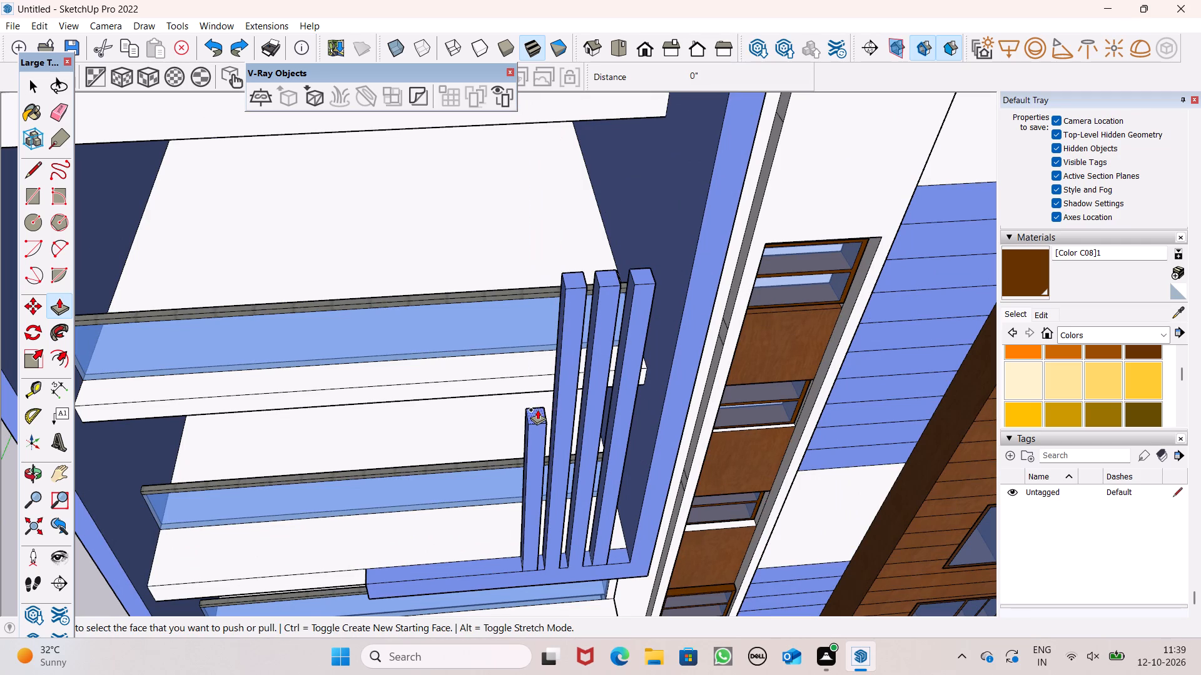
Extend the shortest post upward by about 14' 9", 6' 5" and 1 5/16" to reach the blue frame's top beam.
{"action": "left_click_drag", "start_coordinate": [537, 409], "coordinate": [554, 82]}
{"action": "scroll", "coordinate": [595, 276], "scroll_direction": "down", "scroll_amount": 8}
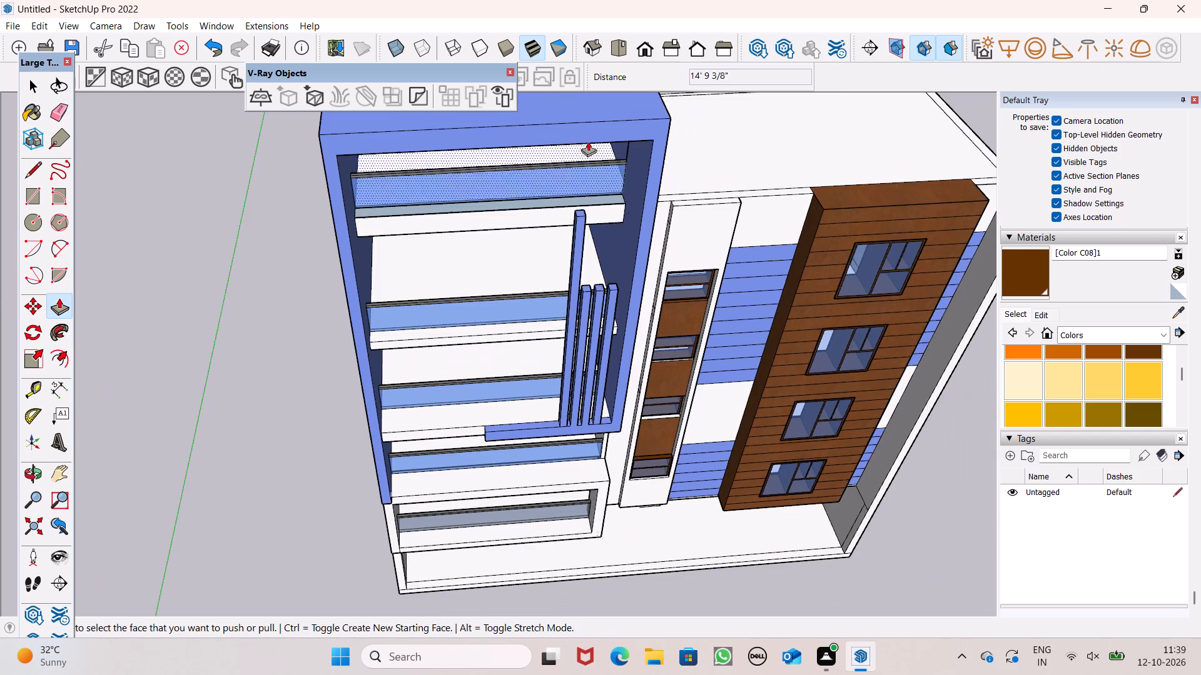
{"action": "scroll", "coordinate": [585, 114], "scroll_direction": "up", "scroll_amount": 8}
{"action": "left_click_drag", "start_coordinate": [579, 293], "coordinate": [579, 280]}
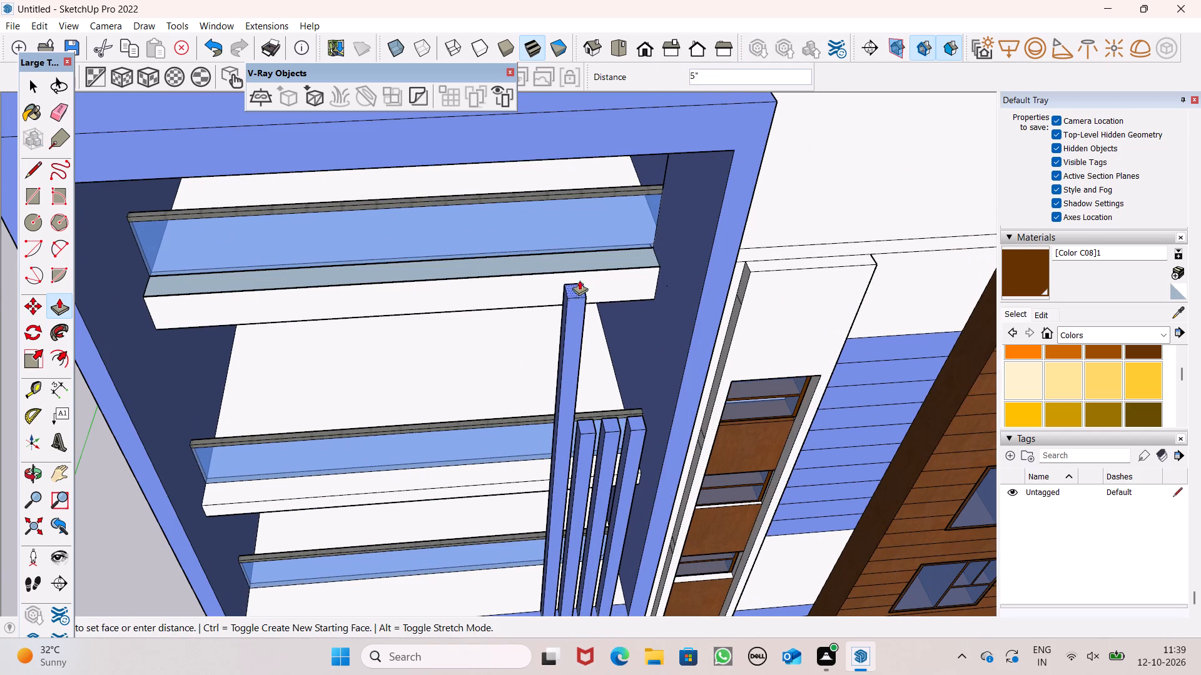
{"action": "left_click_drag", "start_coordinate": [579, 280], "coordinate": [573, 148]}
{"action": "scroll", "coordinate": [586, 135], "scroll_direction": "up", "scroll_amount": 3}
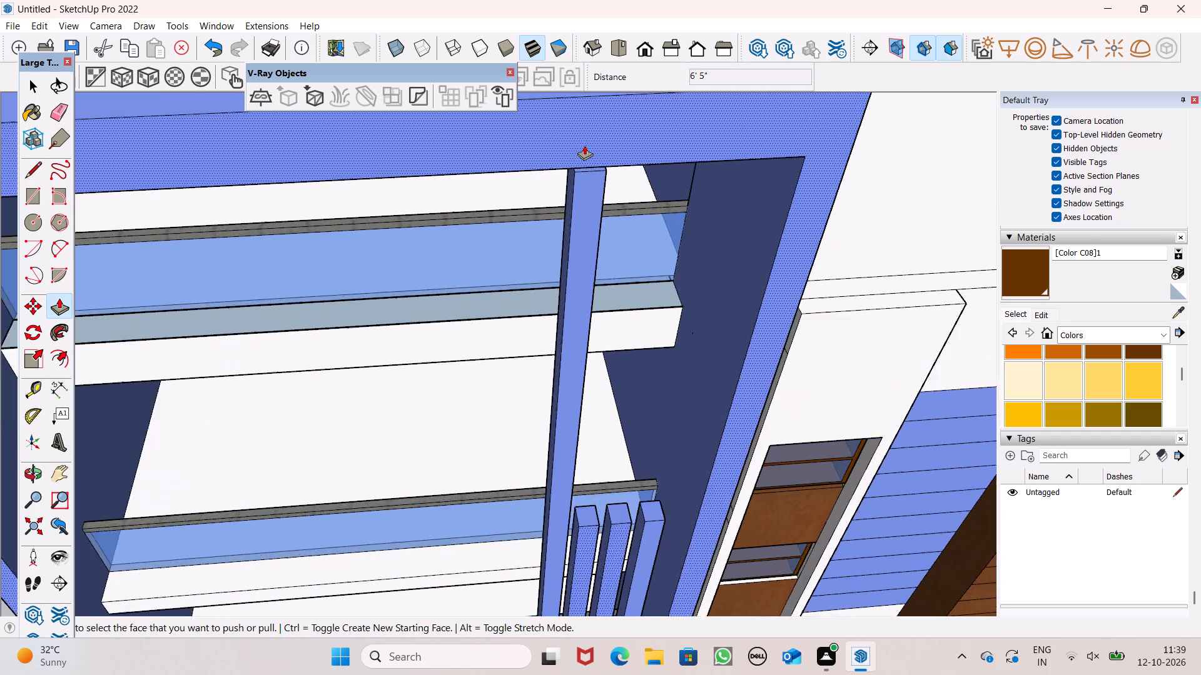
{"action": "scroll", "coordinate": [584, 145], "scroll_direction": "up", "scroll_amount": 13}
{"action": "left_click_drag", "start_coordinate": [585, 184], "coordinate": [585, 166]}
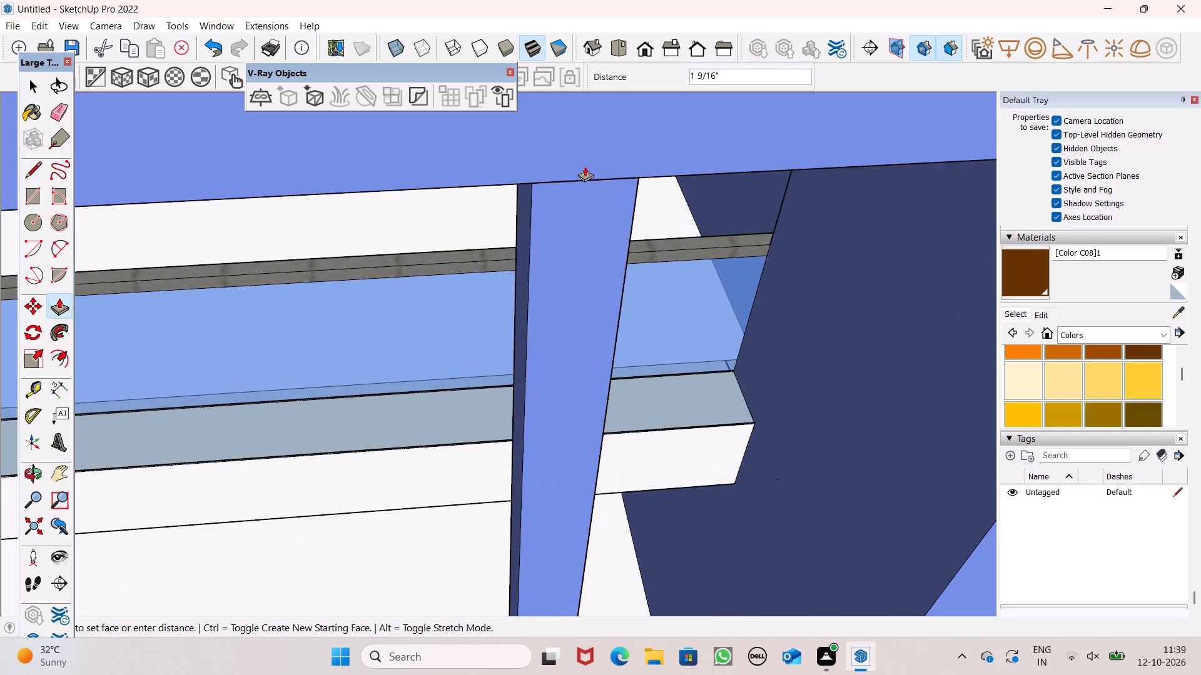
{"action": "left_click_drag", "start_coordinate": [585, 166], "coordinate": [585, 172]}
{"action": "left_click_drag", "start_coordinate": [585, 172], "coordinate": [582, 170]}
Extend the post beside the full-height one upward about 14' 5 3/16" to meet the blue frame's top beam.
{"action": "scroll", "coordinate": [545, 147], "scroll_direction": "down", "scroll_amount": 7}
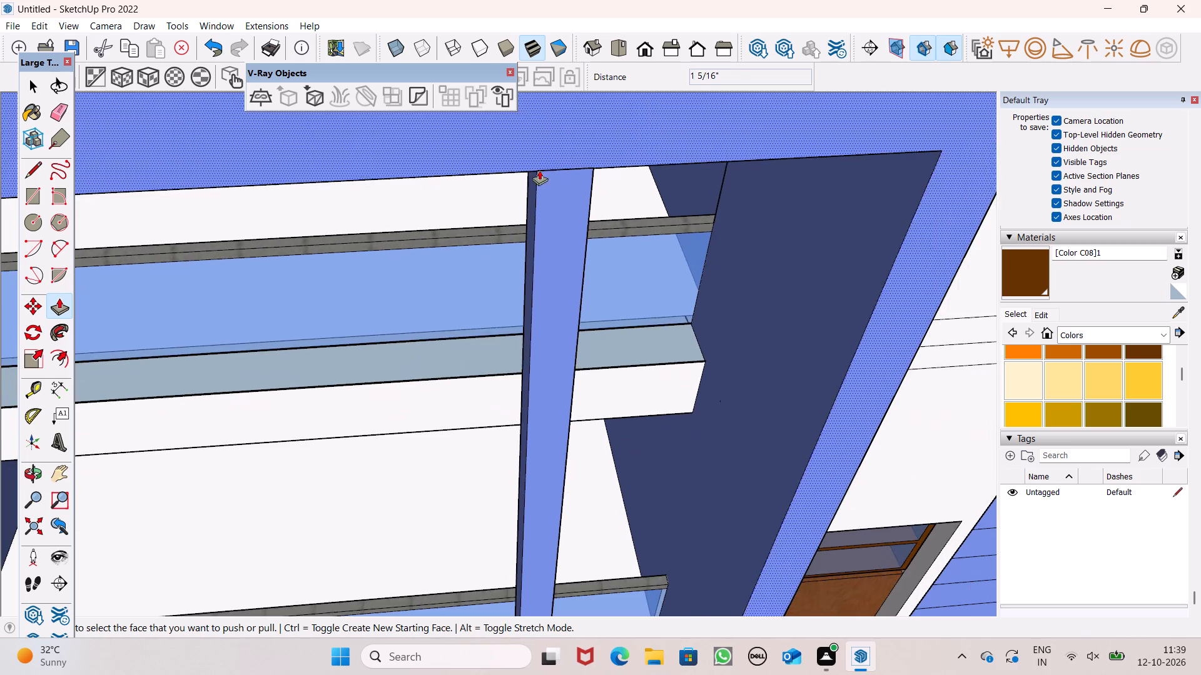
{"action": "middle_click_drag", "start_coordinate": [636, 274], "coordinate": [626, 171]}
{"action": "scroll", "coordinate": [672, 290], "scroll_direction": "down", "scroll_amount": 9}
{"action": "middle_click_drag", "start_coordinate": [674, 254], "coordinate": [662, 146]}
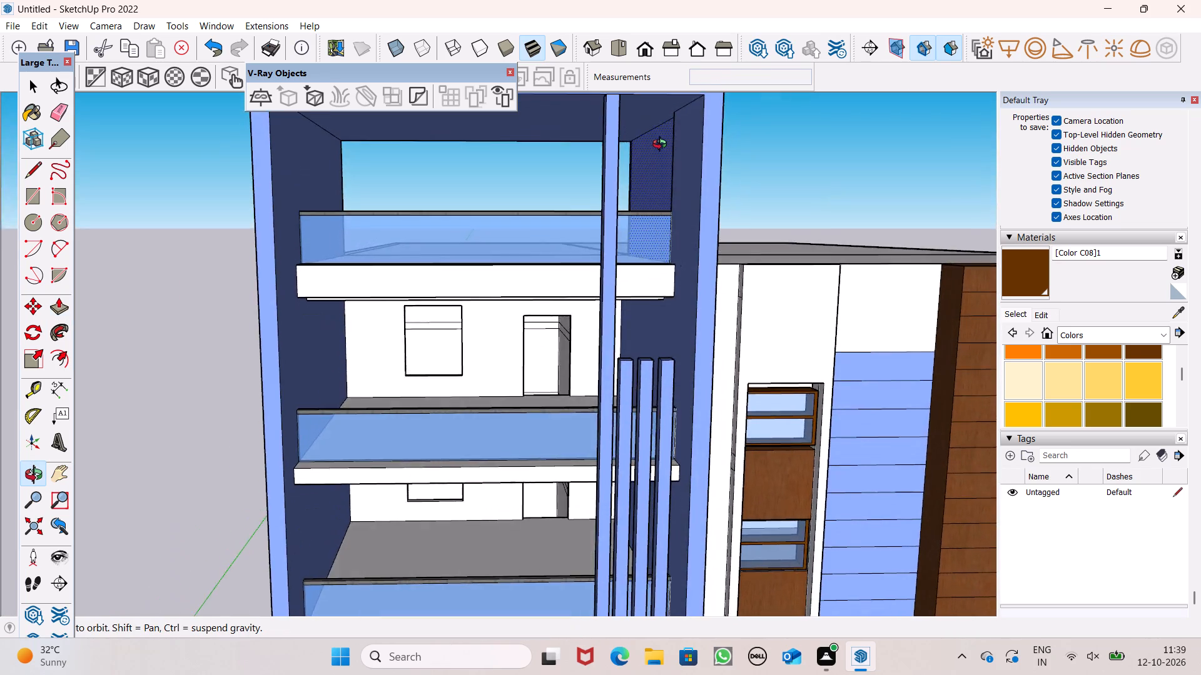
{"action": "middle_click_drag", "start_coordinate": [662, 146], "coordinate": [639, 140]}
{"action": "scroll", "coordinate": [707, 303], "scroll_direction": "down", "scroll_amount": 4}
{"action": "scroll", "coordinate": [694, 335], "scroll_direction": "up", "scroll_amount": 1}
{"action": "scroll", "coordinate": [692, 339], "scroll_direction": "down", "scroll_amount": 3}
{"action": "scroll", "coordinate": [634, 159], "scroll_direction": "up", "scroll_amount": 8}
{"action": "scroll", "coordinate": [677, 191], "scroll_direction": "up", "scroll_amount": 1}
{"action": "scroll", "coordinate": [677, 191], "scroll_direction": "down", "scroll_amount": 6}
{"action": "middle_click_drag", "start_coordinate": [732, 337], "coordinate": [539, 299]}
{"action": "scroll", "coordinate": [541, 302], "scroll_direction": "up", "scroll_amount": 1}
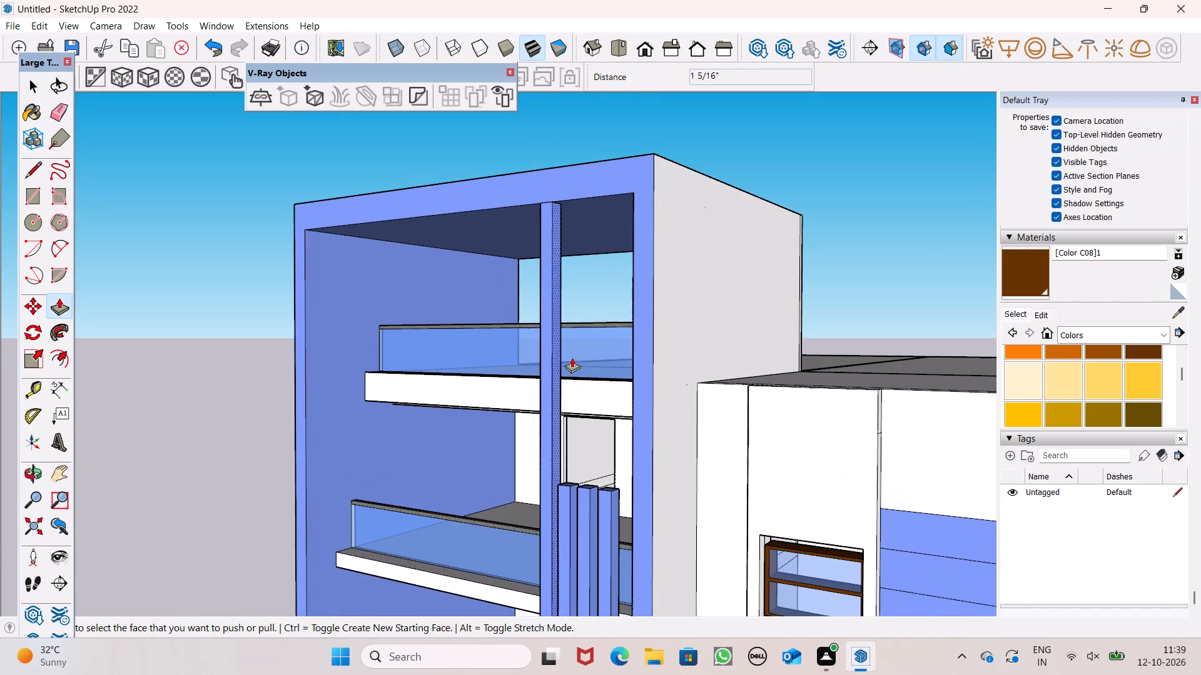
{"action": "scroll", "coordinate": [573, 409], "scroll_direction": "up", "scroll_amount": 2}
{"action": "scroll", "coordinate": [569, 439], "scroll_direction": "down", "scroll_amount": 4}
{"action": "middle_click_drag", "start_coordinate": [602, 501], "coordinate": [645, 607]}
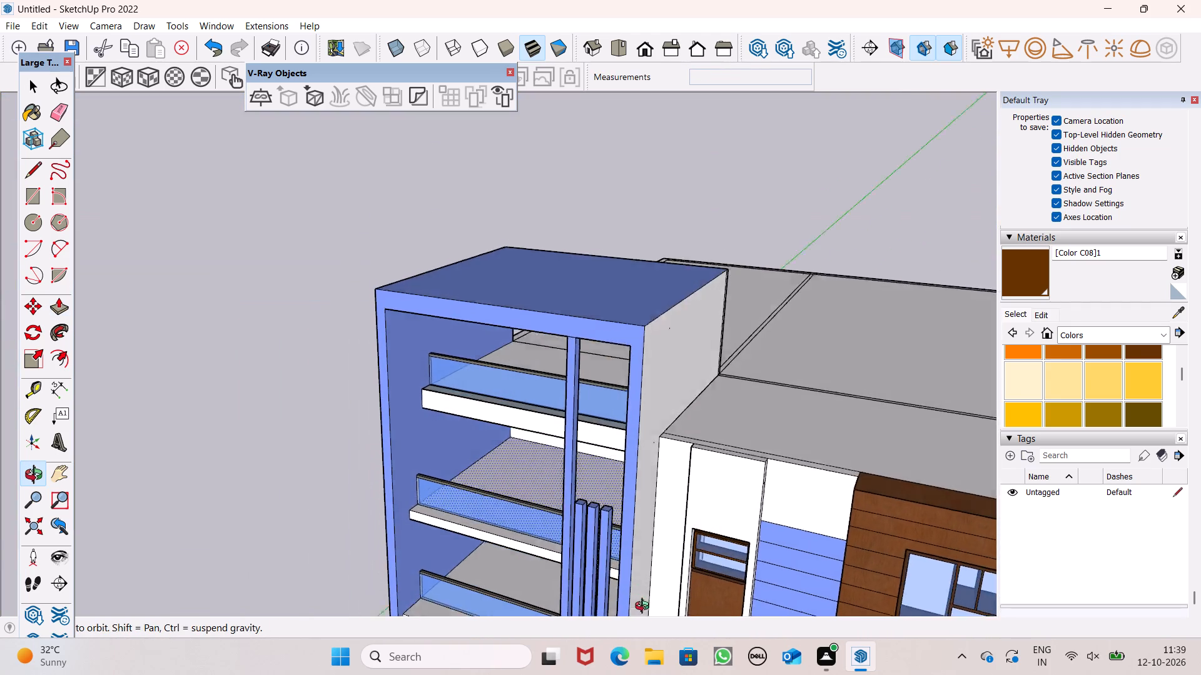
{"action": "middle_click_drag", "start_coordinate": [645, 607], "coordinate": [647, 621]}
{"action": "scroll", "coordinate": [599, 536], "scroll_direction": "up", "scroll_amount": 7}
{"action": "left_click_drag", "start_coordinate": [572, 486], "coordinate": [583, 136]}
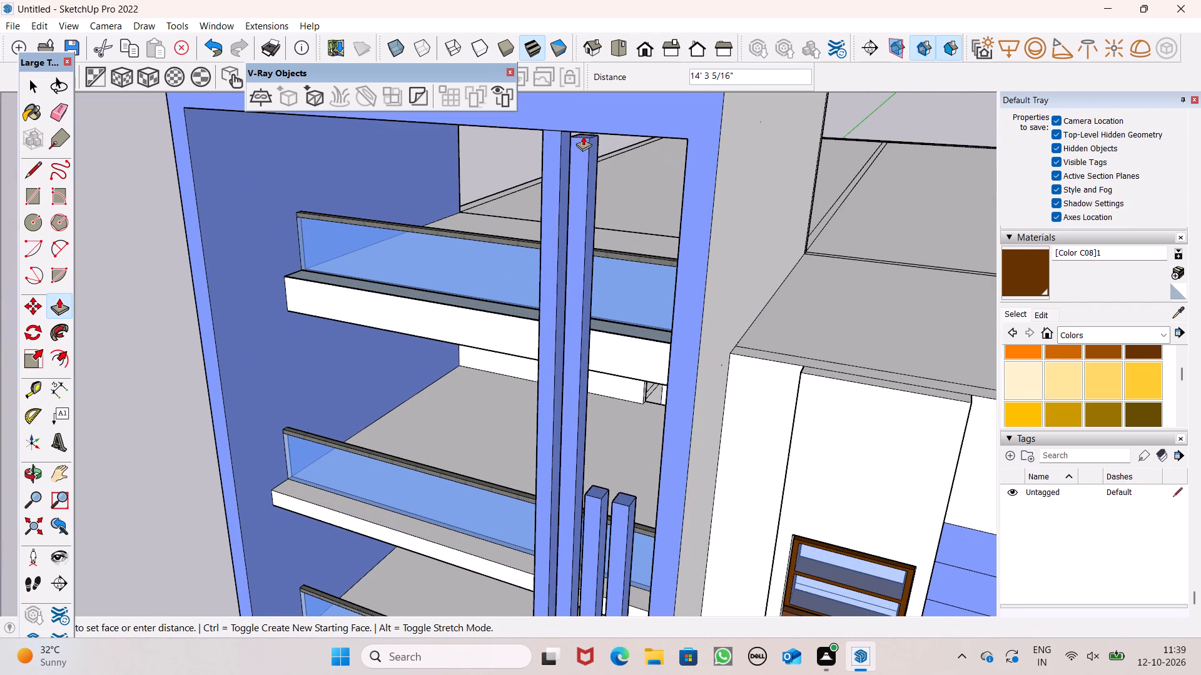
{"action": "left_click_drag", "start_coordinate": [583, 136], "coordinate": [575, 121]}
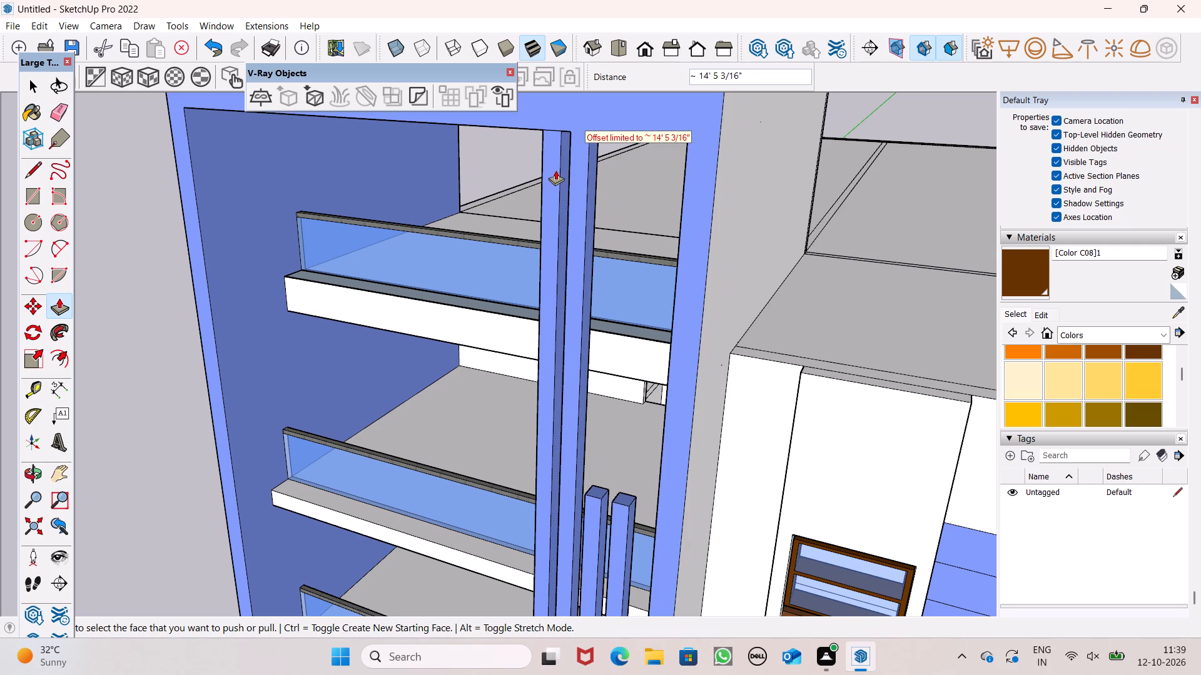
Undo the neighbouring post's extension and the last two upward extensions of the tallest post.
{"action": "key", "text": "ctrl+z"}
{"action": "key", "text": "ctrl+z"}
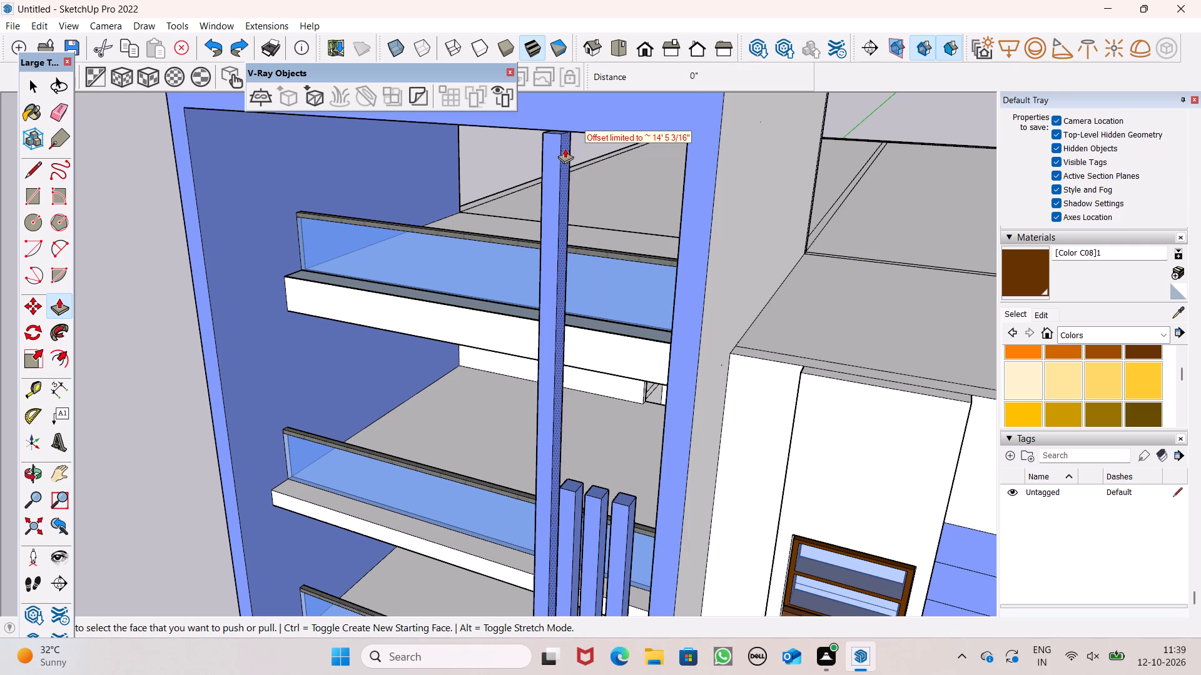
{"action": "key", "text": "ctrl+z"}
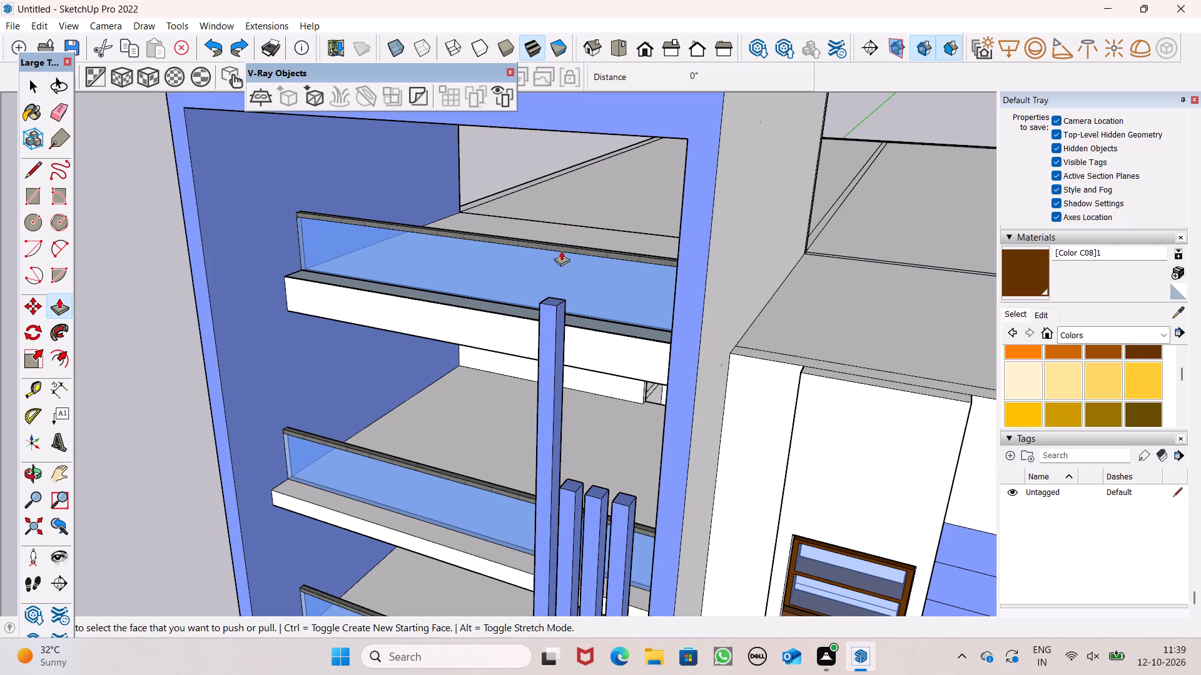
Extend the tallest post upward about 6' 6 3/16" to meet the blue frame's top beam.
{"action": "left_click_drag", "start_coordinate": [552, 300], "coordinate": [567, 177]}
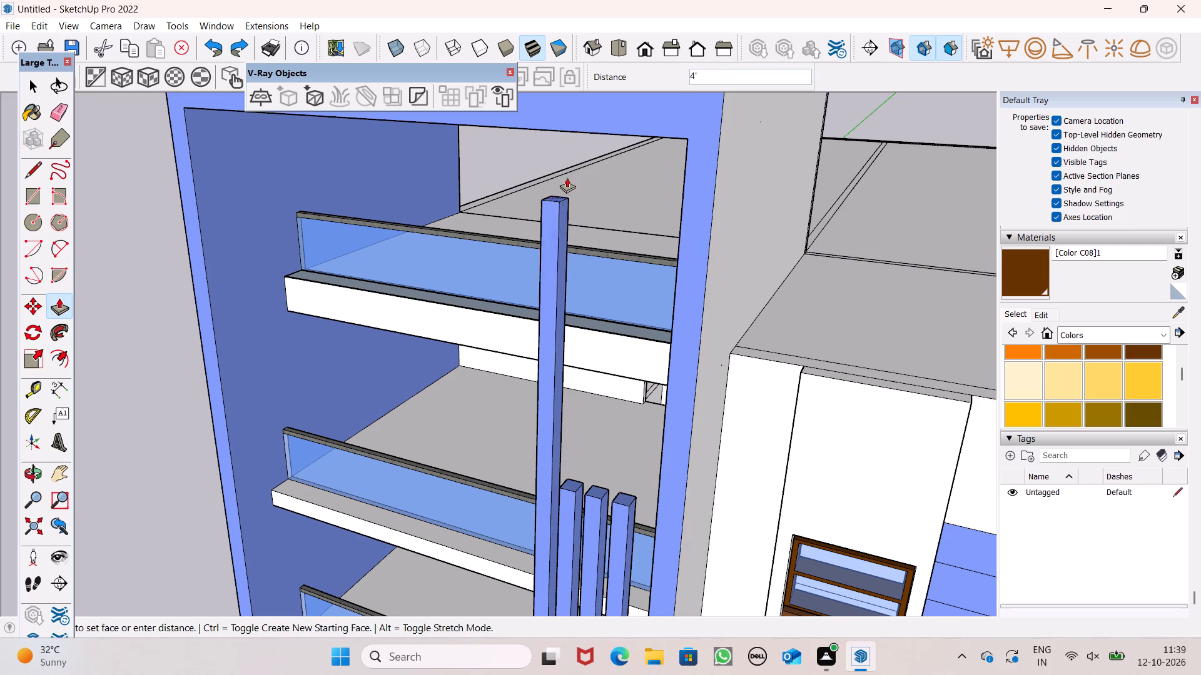
{"action": "left_click_drag", "start_coordinate": [567, 177], "coordinate": [569, 132]}
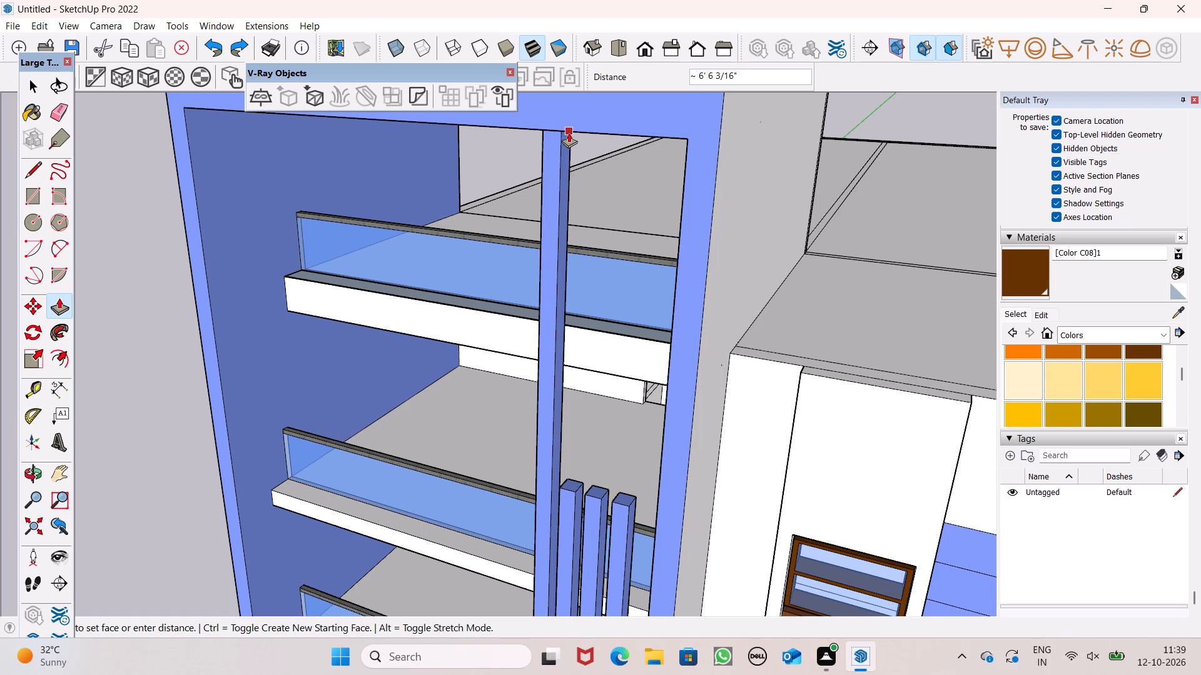
{"action": "left_click_drag", "start_coordinate": [569, 132], "coordinate": [569, 134]}
Push/Pull the tops of the three shorter posts upward about 14' 5 3/16" each to meet the blue frame's top beam.
{"action": "scroll", "coordinate": [571, 155], "scroll_direction": "down", "scroll_amount": 1}
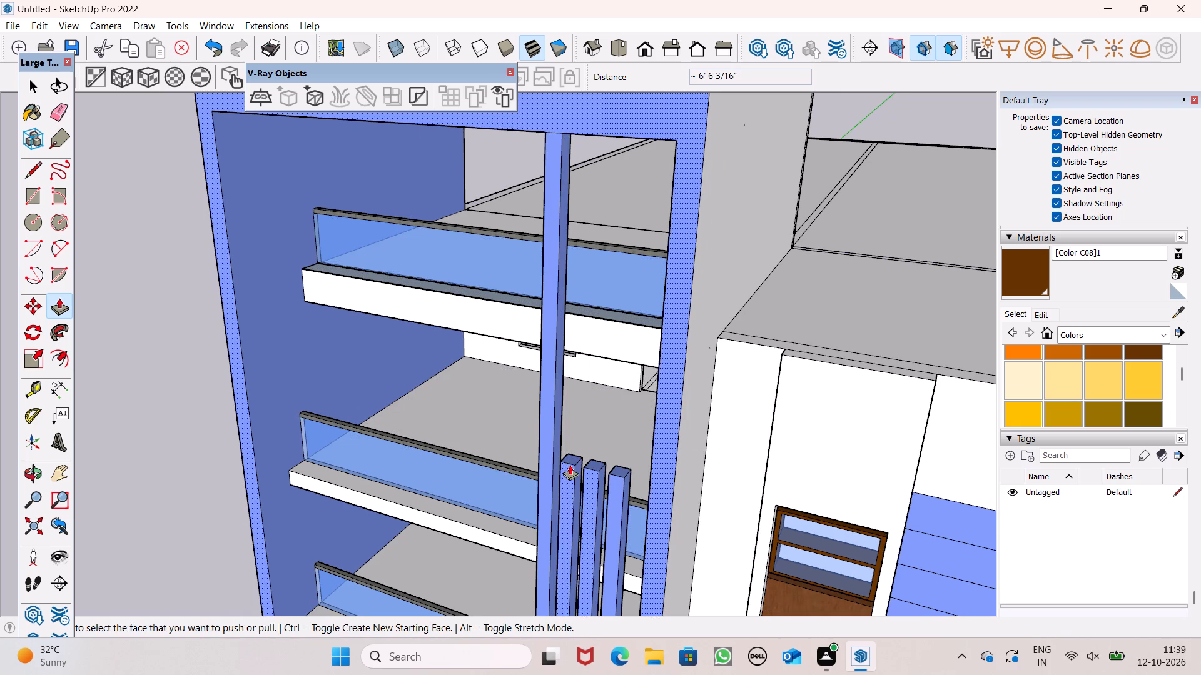
{"action": "left_click_drag", "start_coordinate": [574, 456], "coordinate": [606, 174]}
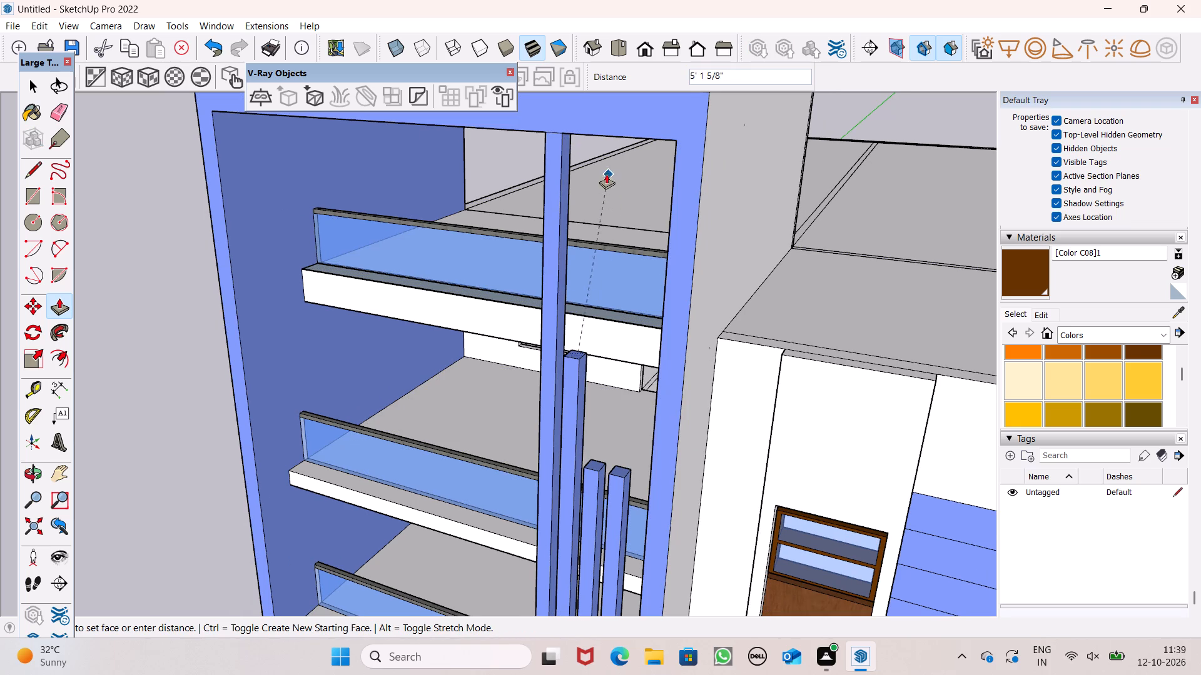
{"action": "left_click_drag", "start_coordinate": [606, 174], "coordinate": [557, 134]}
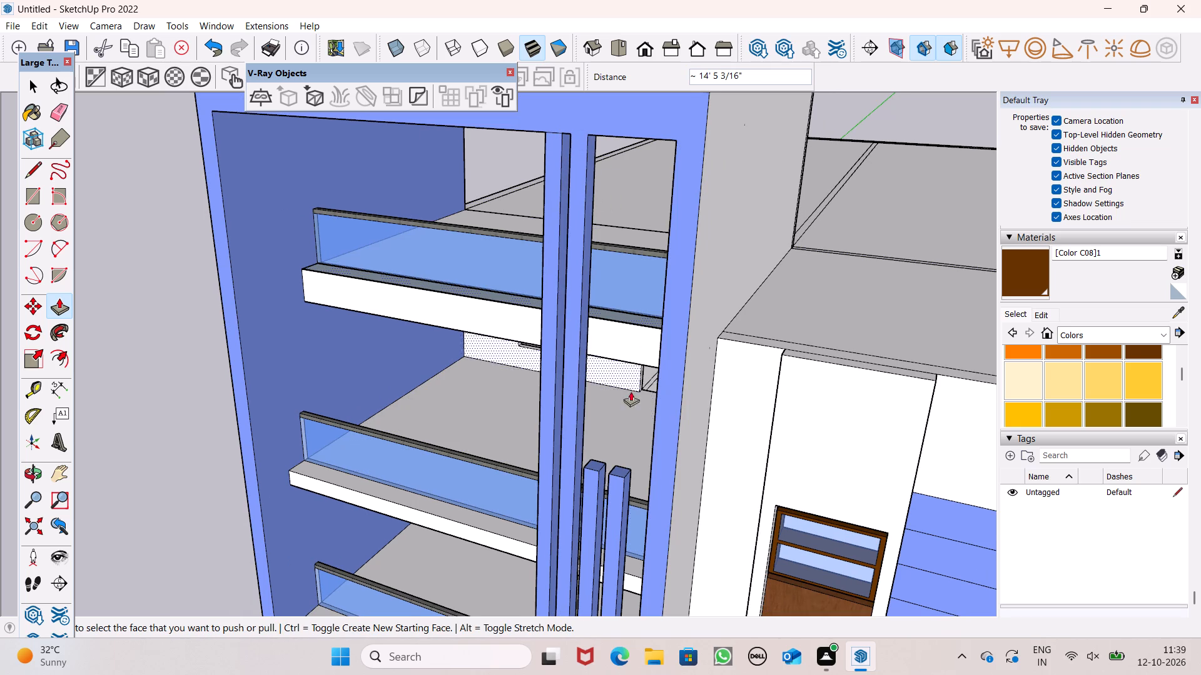
{"action": "left_click_drag", "start_coordinate": [595, 462], "coordinate": [601, 418]}
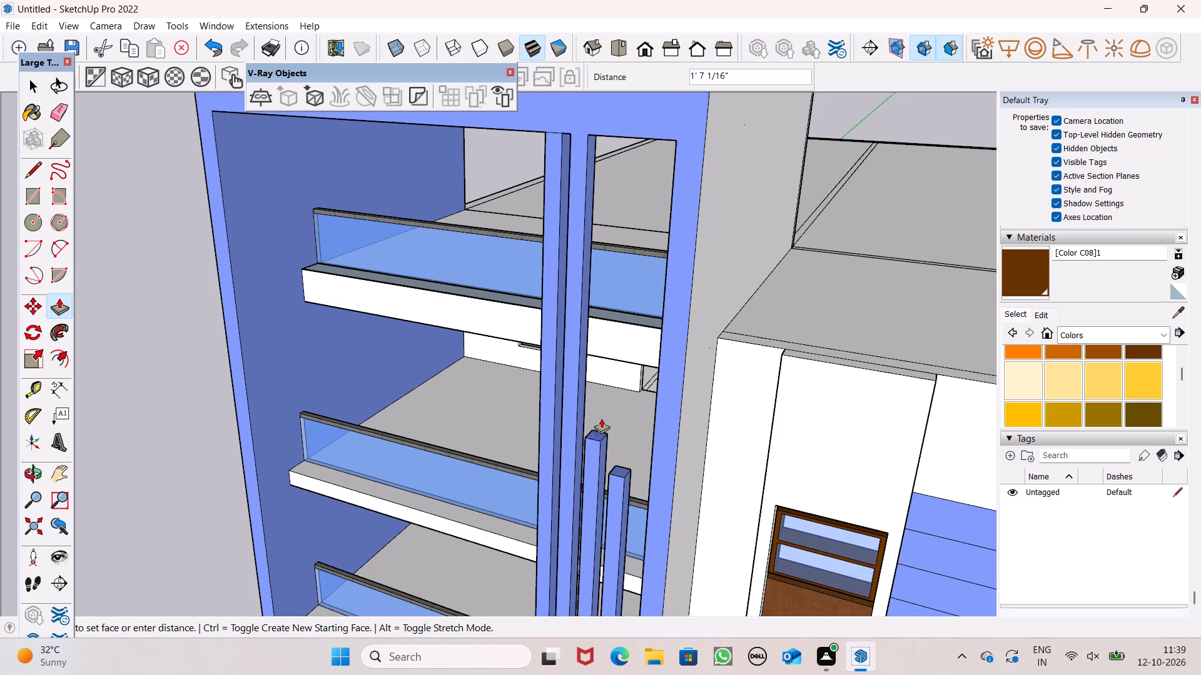
{"action": "left_click_drag", "start_coordinate": [601, 418], "coordinate": [609, 129]}
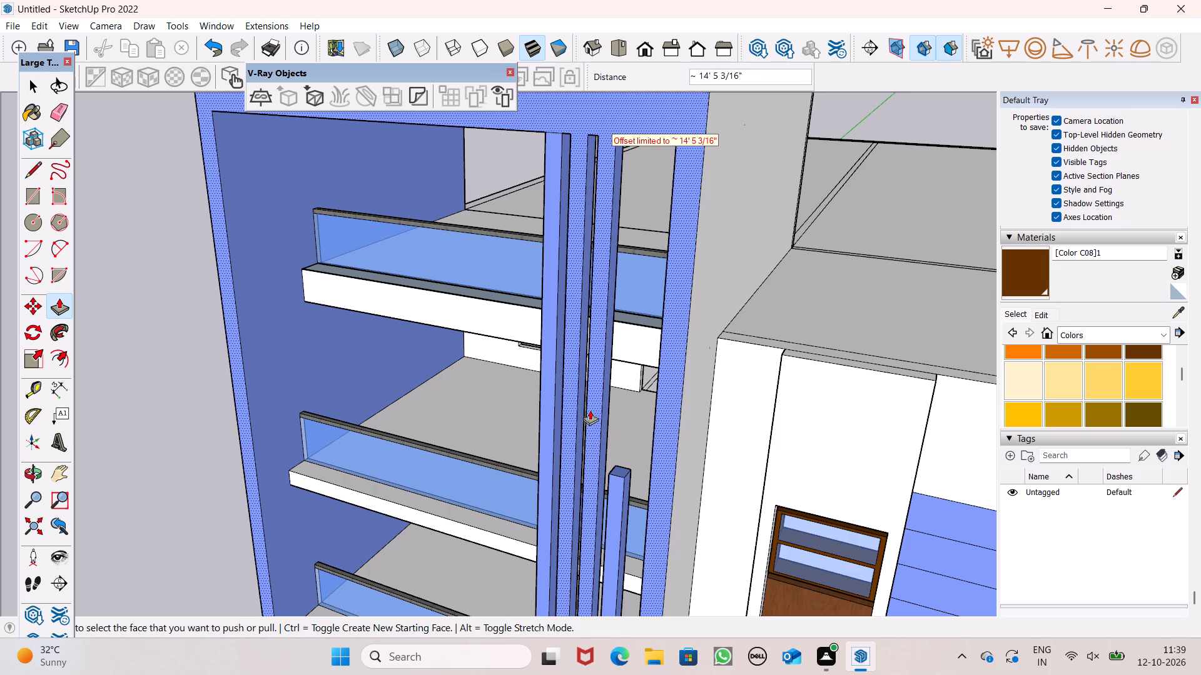
{"action": "left_click_drag", "start_coordinate": [623, 469], "coordinate": [651, 146]}
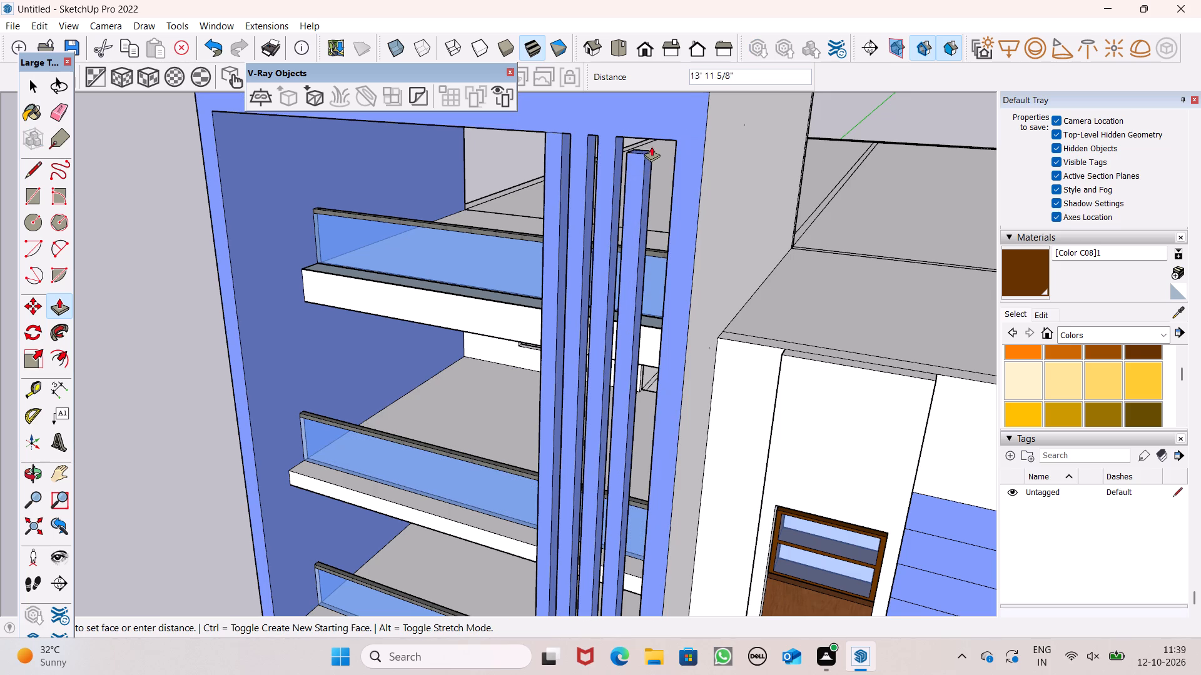
{"action": "left_click_drag", "start_coordinate": [651, 146], "coordinate": [651, 141]}
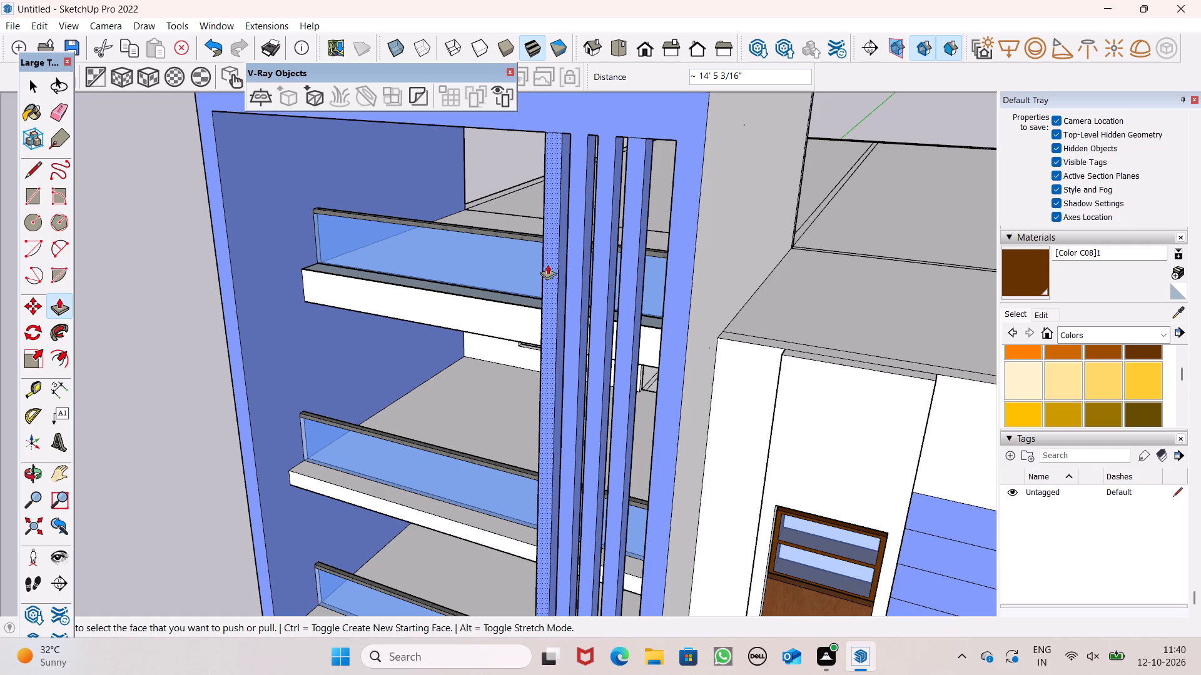
Draw edge lines about 8 5/8" long across the tops of the two middle posts where they meet the top beam.
{"action": "left_click", "coordinate": [30, 170]}
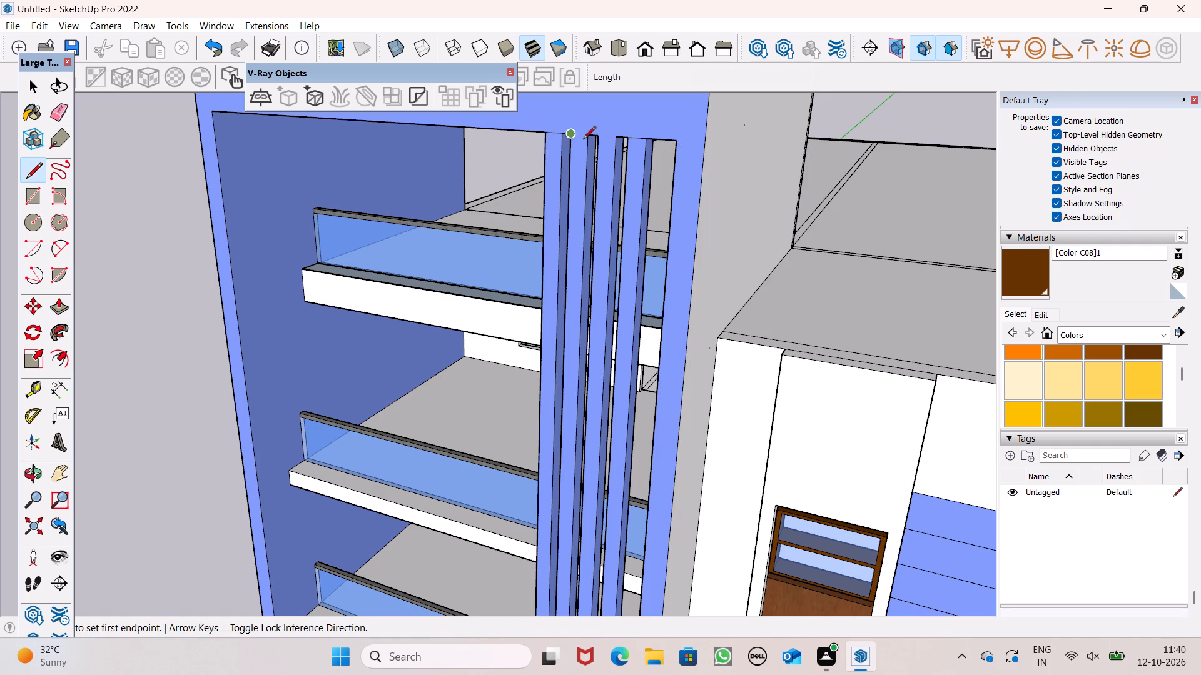
{"action": "scroll", "coordinate": [600, 140], "scroll_direction": "up", "scroll_amount": 6}
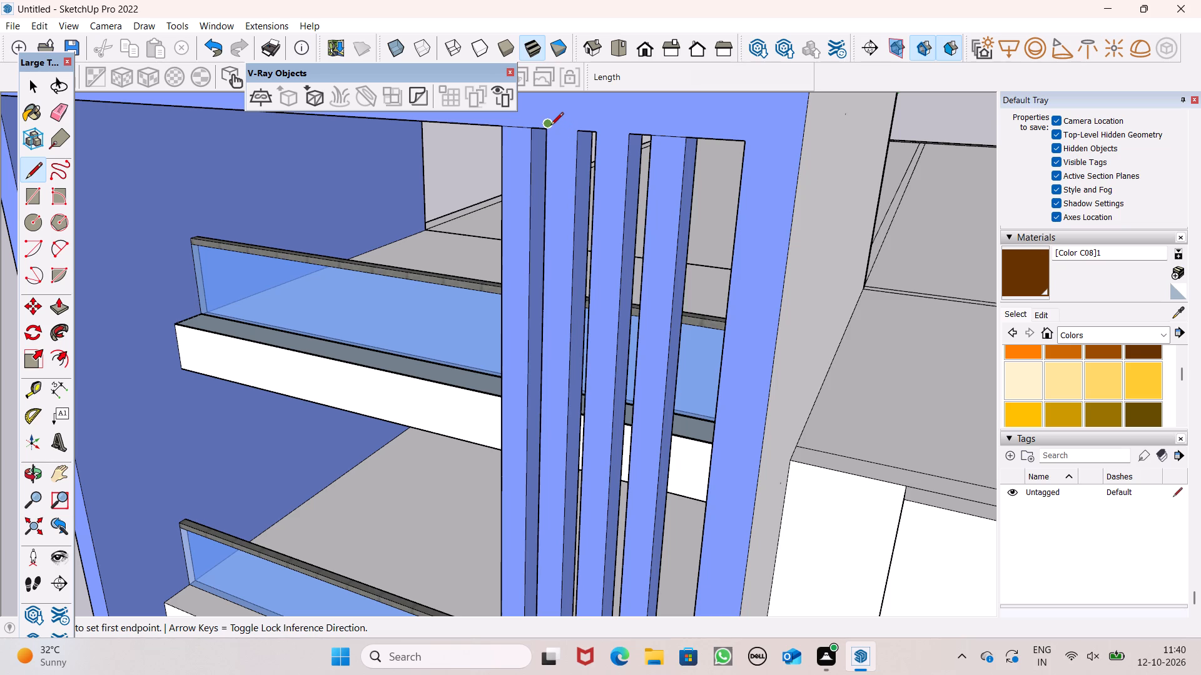
{"action": "left_click_drag", "start_coordinate": [549, 131], "coordinate": [563, 131]}
{"action": "left_click", "coordinate": [577, 131]}
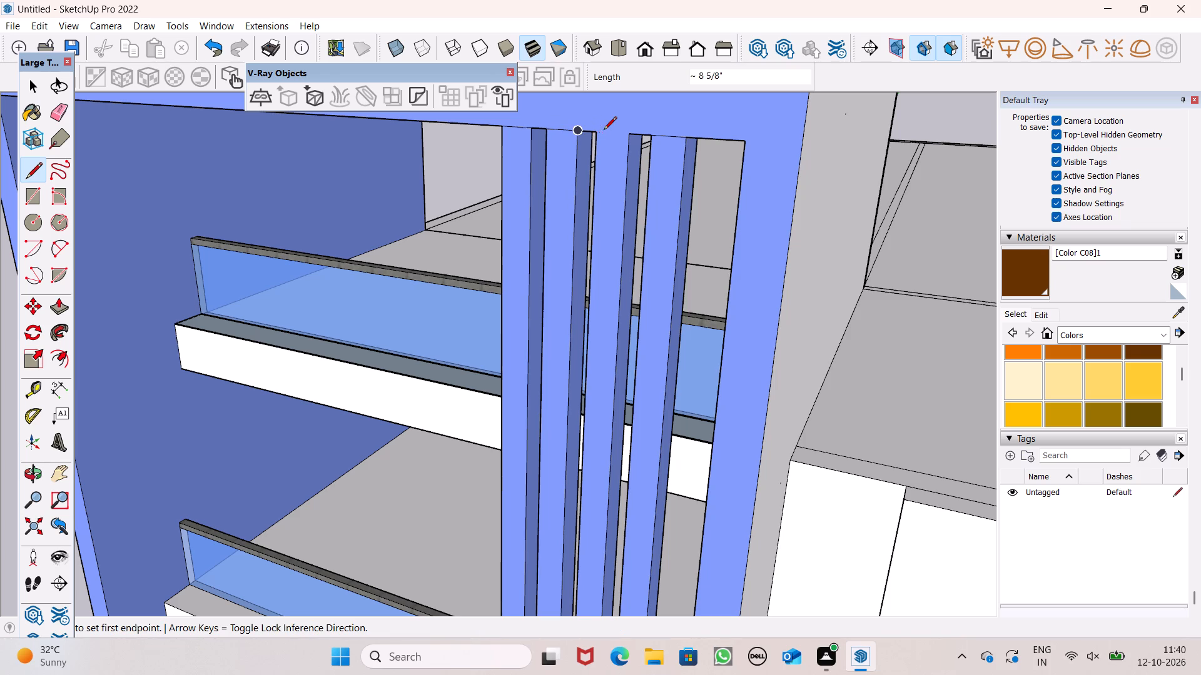
{"action": "left_click", "coordinate": [597, 132]}
{"action": "left_click", "coordinate": [634, 136]}
Draw edge lines about 8 5/8" long across the bases of the two middle posts where they meet the blue band.
{"action": "scroll", "coordinate": [756, 160], "scroll_direction": "down", "scroll_amount": 10}
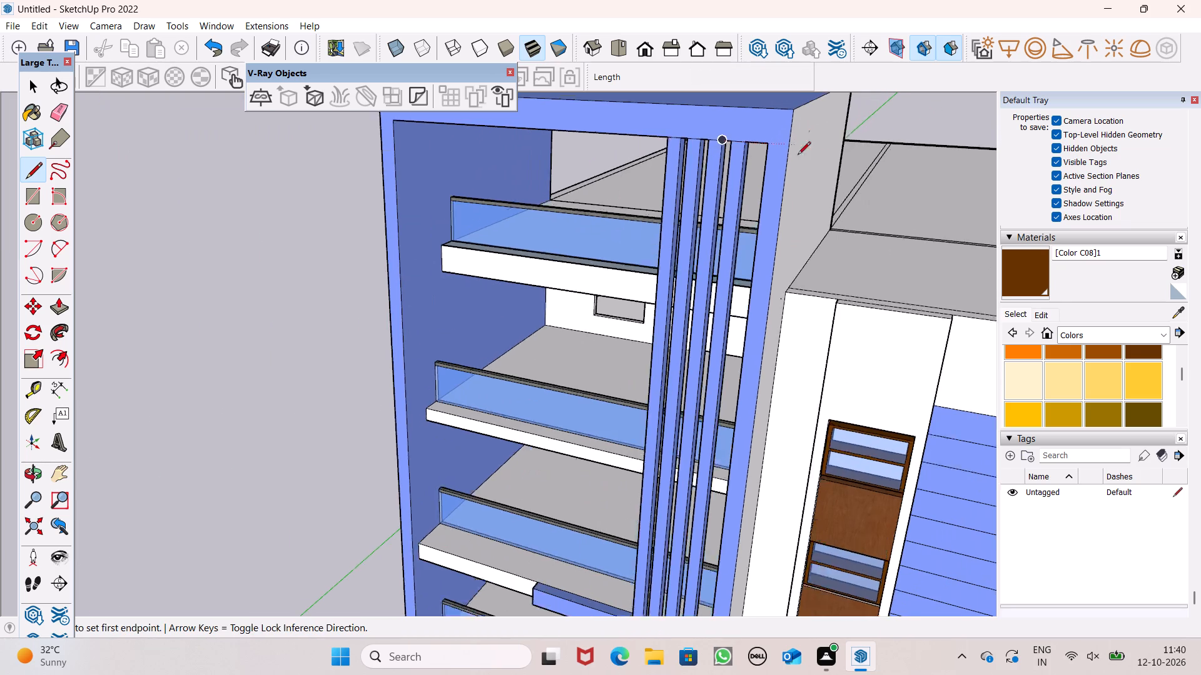
{"action": "scroll", "coordinate": [798, 156], "scroll_direction": "down", "scroll_amount": 2}
{"action": "scroll", "coordinate": [791, 238], "scroll_direction": "down", "scroll_amount": 3}
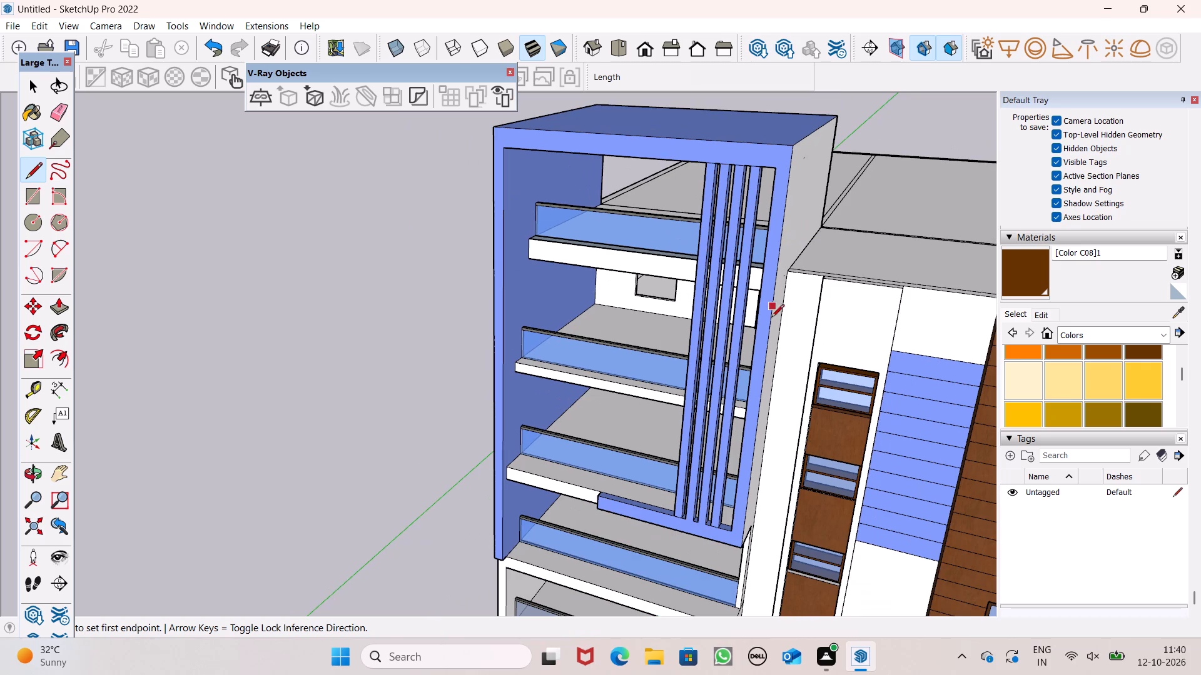
{"action": "scroll", "coordinate": [702, 520], "scroll_direction": "up", "scroll_amount": 17}
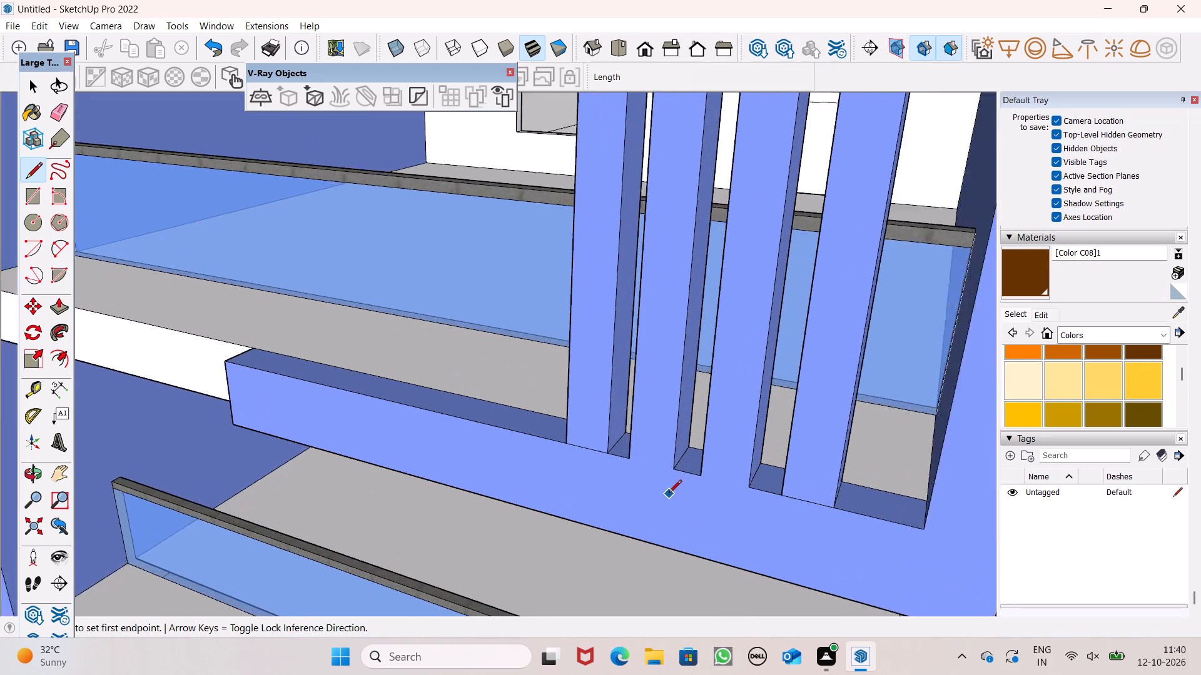
{"action": "scroll", "coordinate": [669, 494], "scroll_direction": "up", "scroll_amount": 5}
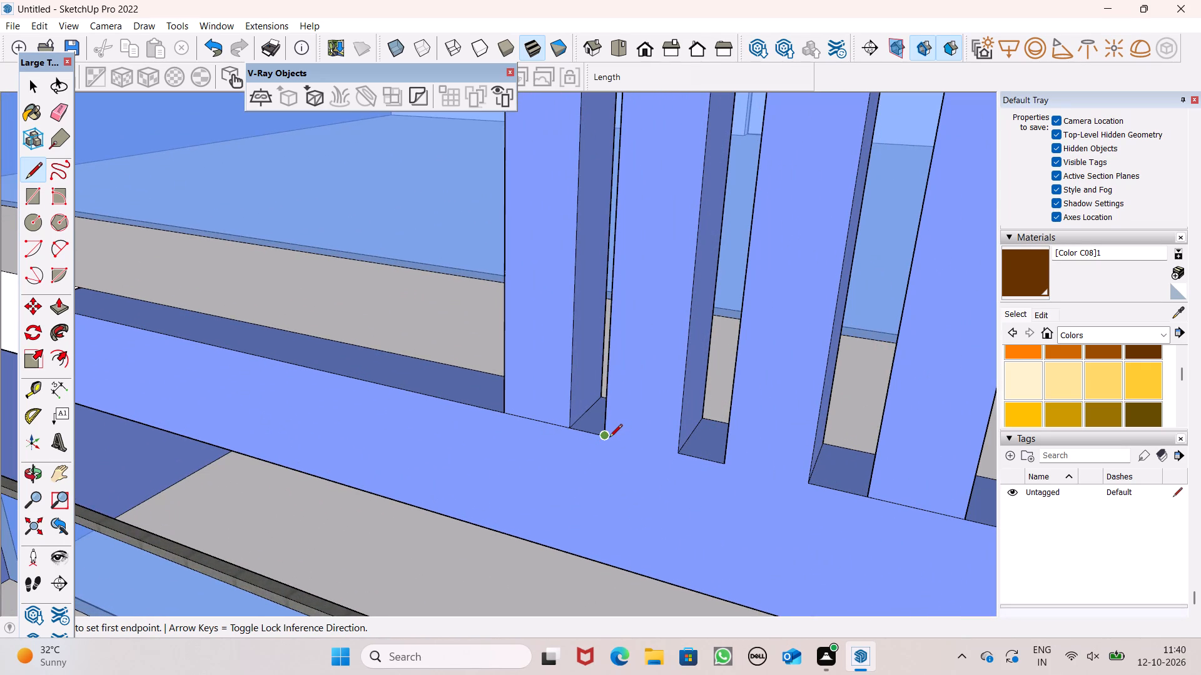
{"action": "left_click", "coordinate": [608, 437]}
{"action": "left_click", "coordinate": [677, 456]}
{"action": "left_click_drag", "start_coordinate": [726, 464], "coordinate": [741, 467]}
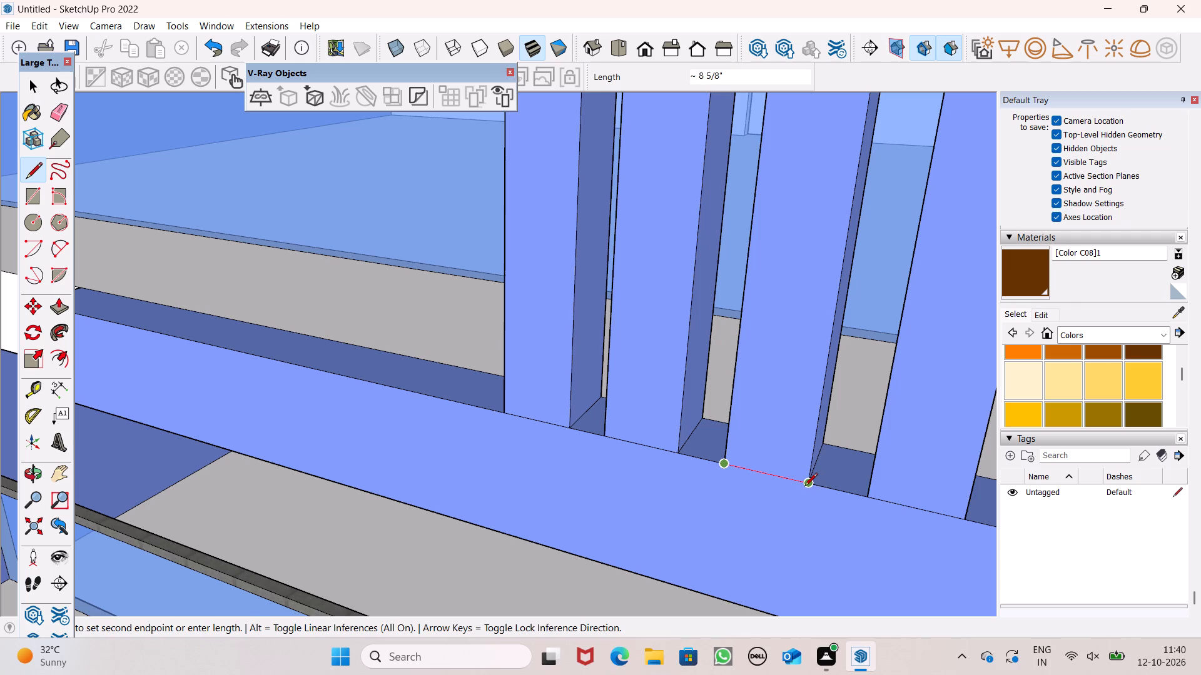
{"action": "left_click", "coordinate": [803, 487]}
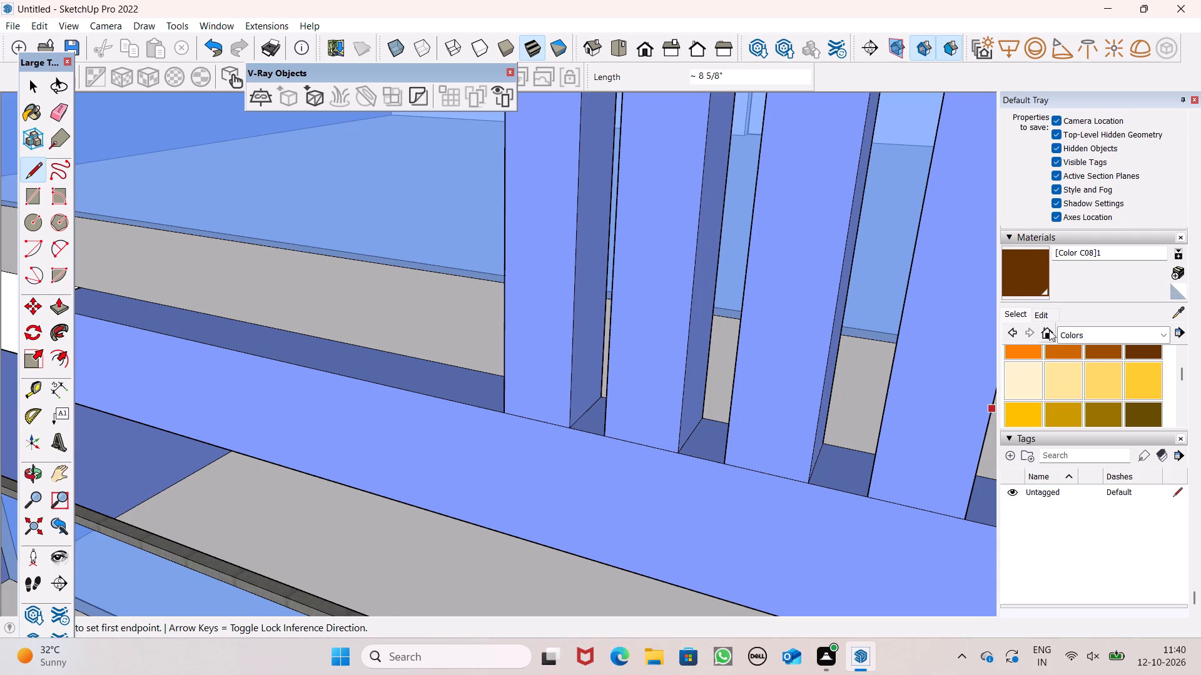
Paint the front faces of all four posts with the dark grey Color M06.
{"action": "left_click", "coordinate": [1126, 327]}
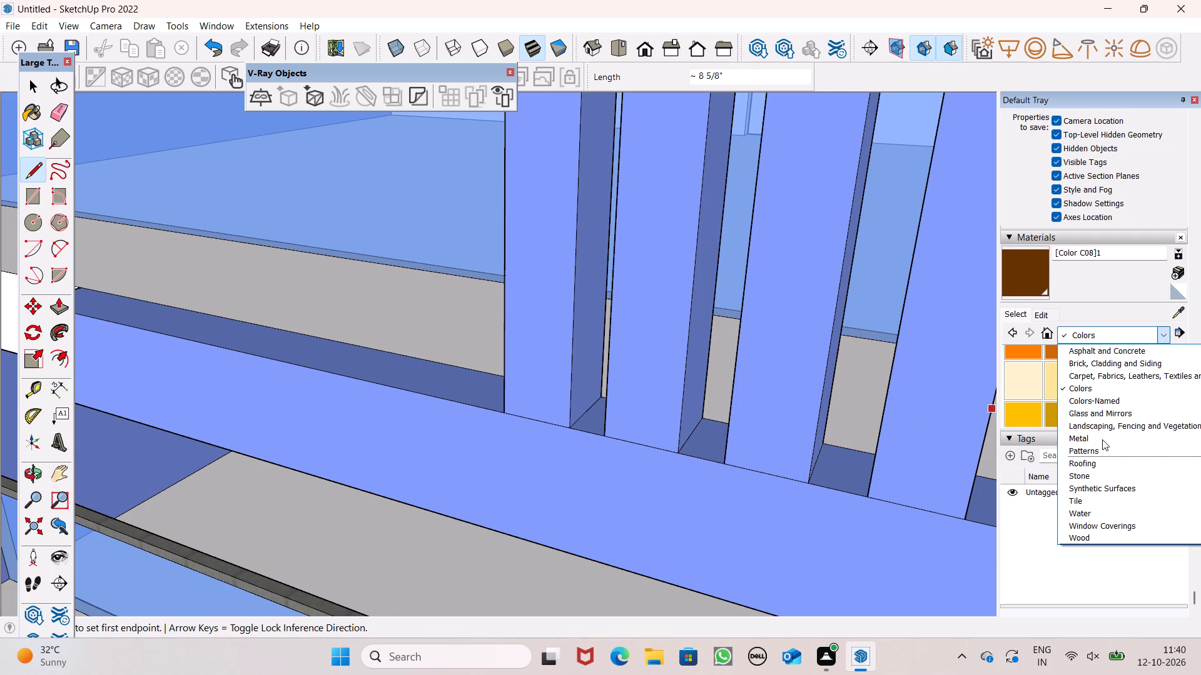
{"action": "left_click", "coordinate": [1044, 392]}
{"action": "scroll", "coordinate": [1041, 393], "scroll_direction": "down", "scroll_amount": 5}
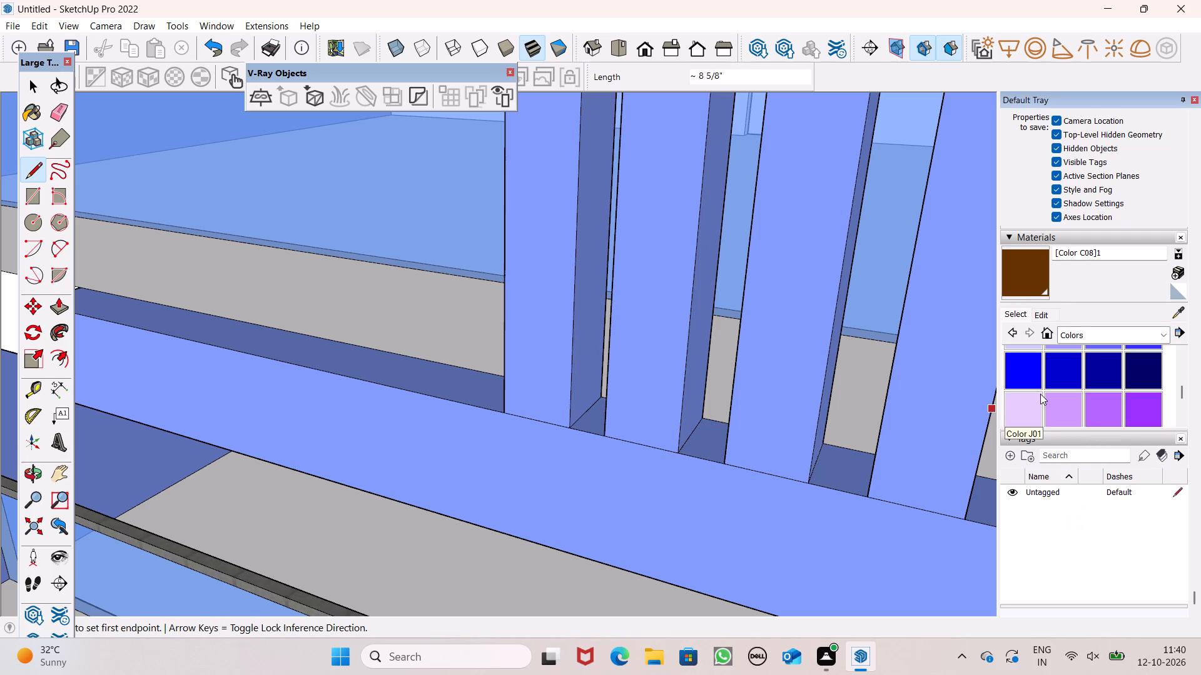
{"action": "scroll", "coordinate": [1040, 394], "scroll_direction": "down", "scroll_amount": 7}
{"action": "scroll", "coordinate": [1043, 391], "scroll_direction": "up", "scroll_amount": 1}
{"action": "left_click", "coordinate": [1102, 398]}
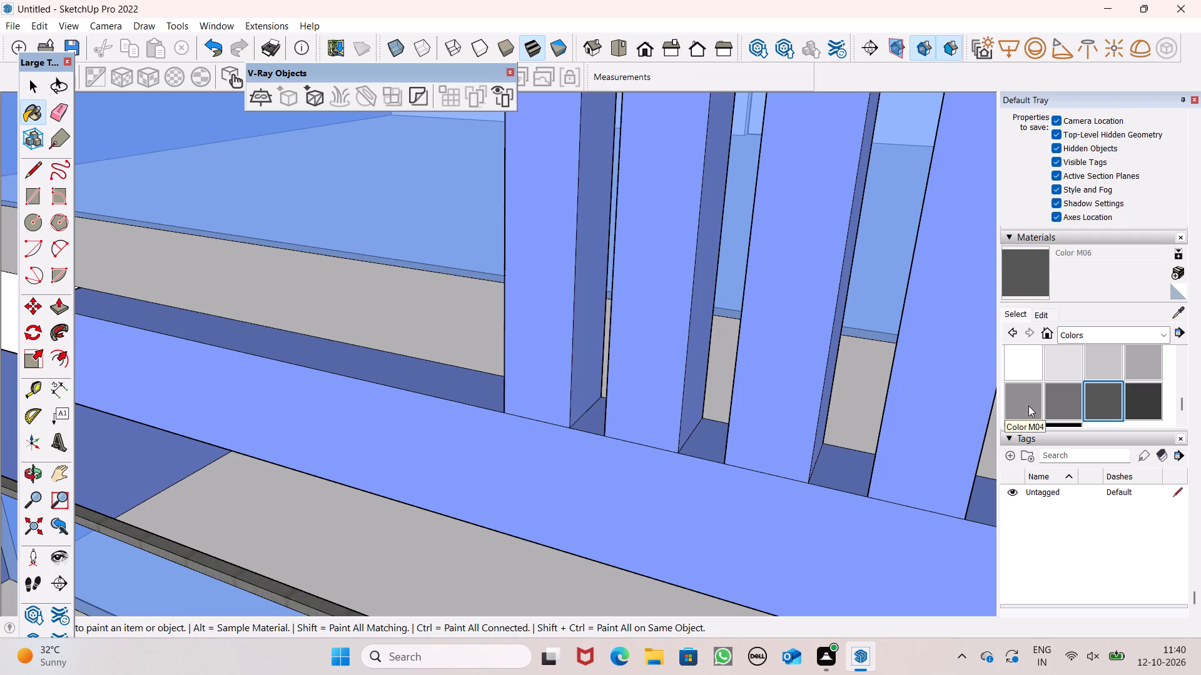
{"action": "left_click", "coordinate": [936, 407]}
{"action": "left_click", "coordinate": [794, 384]}
{"action": "left_click", "coordinate": [677, 347]}
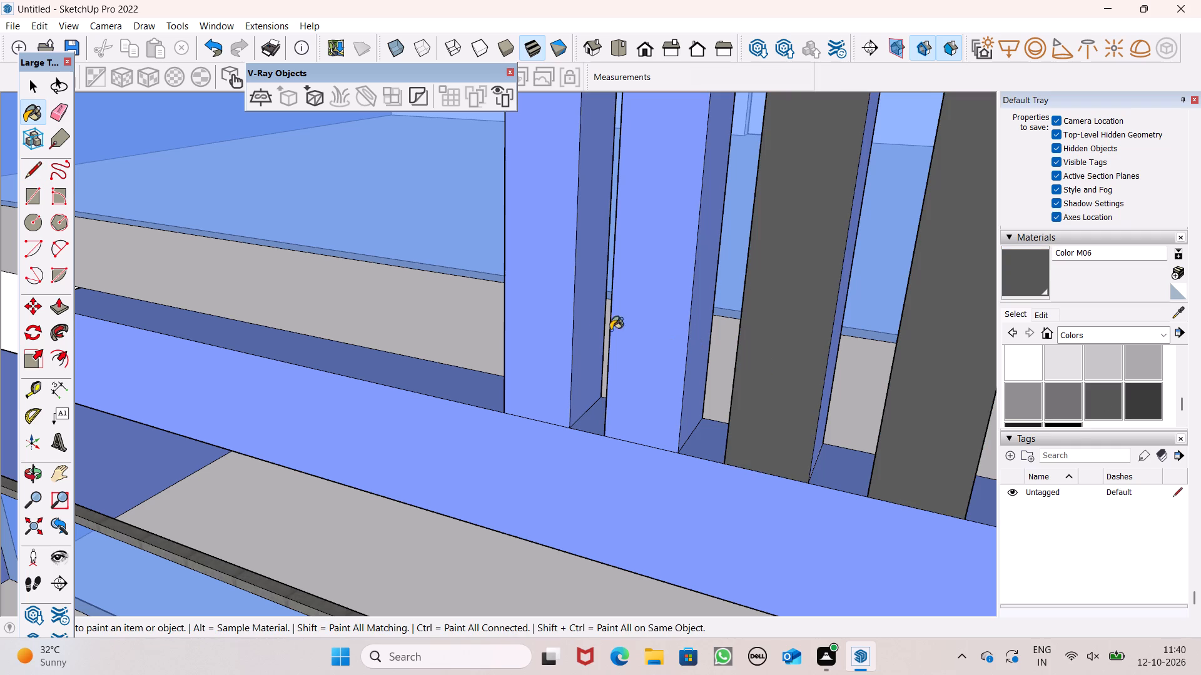
{"action": "left_click_drag", "start_coordinate": [547, 315], "coordinate": [553, 314]}
Paint the four posts' side faces nearest the frame's outer upright with Color M06.
{"action": "left_click", "coordinate": [577, 308]}
{"action": "left_click", "coordinate": [707, 318]}
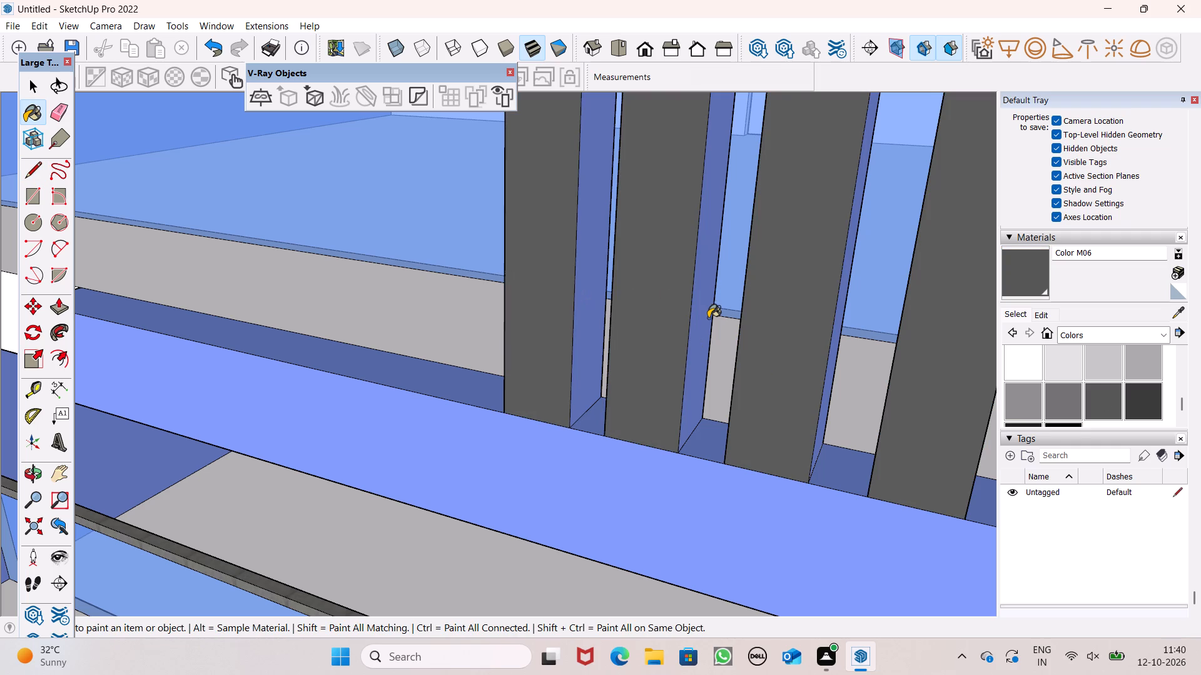
{"action": "scroll", "coordinate": [858, 367], "scroll_direction": "down", "scroll_amount": 3}
{"action": "middle_click_drag", "start_coordinate": [868, 389], "coordinate": [748, 411]}
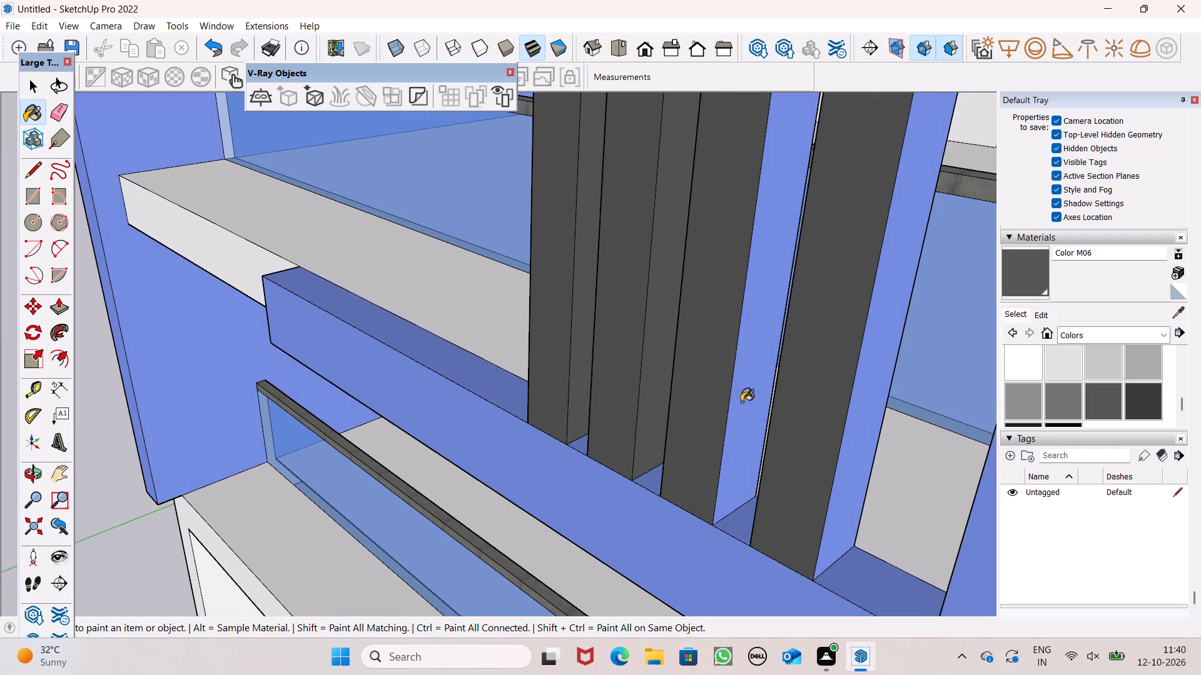
{"action": "left_click", "coordinate": [741, 401]}
{"action": "left_click", "coordinate": [868, 411]}
Paint the opposite side faces of all four posts with Color M06.
{"action": "scroll", "coordinate": [778, 419], "scroll_direction": "down", "scroll_amount": 4}
{"action": "middle_click_drag", "start_coordinate": [771, 449], "coordinate": [972, 440]}
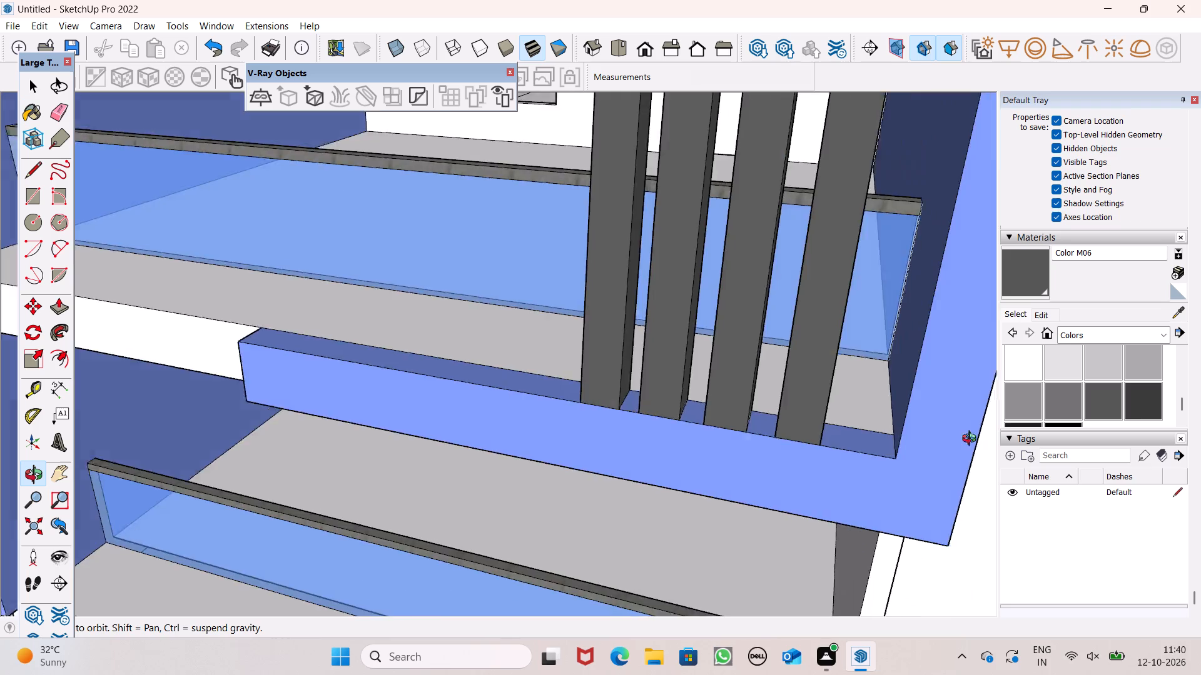
{"action": "middle_click_drag", "start_coordinate": [972, 440], "coordinate": [1200, 385]}
{"action": "scroll", "coordinate": [559, 295], "scroll_direction": "up", "scroll_amount": 7}
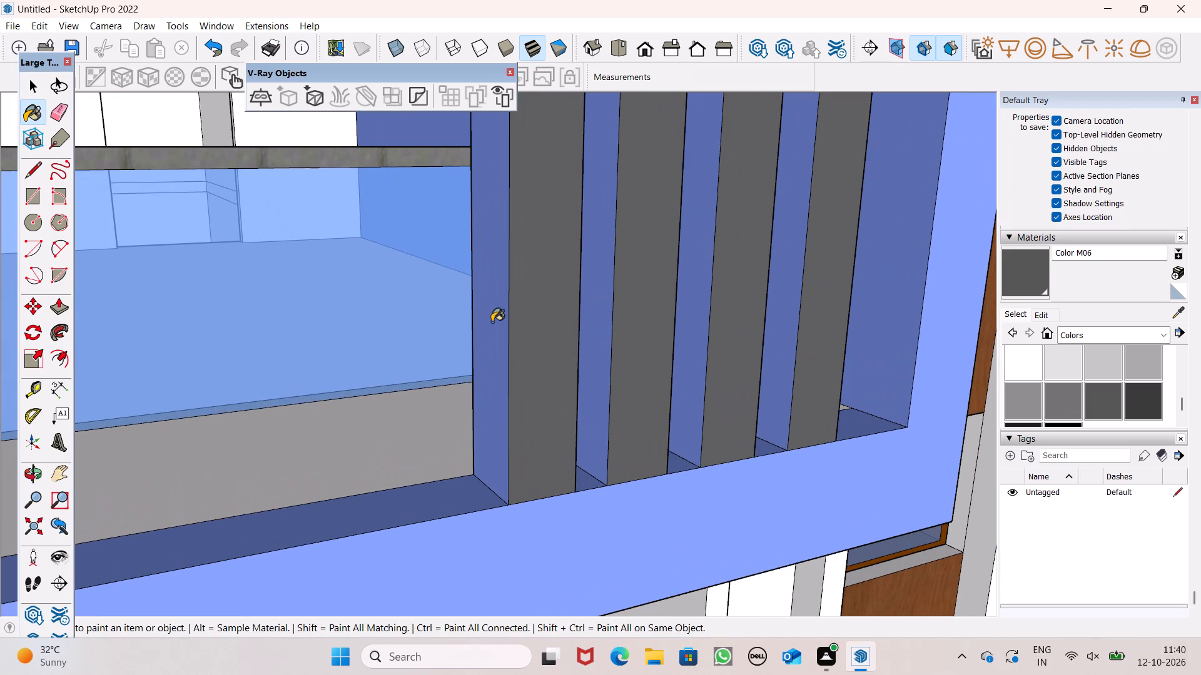
{"action": "left_click", "coordinate": [512, 319]}
{"action": "left_click_drag", "start_coordinate": [494, 334], "coordinate": [499, 332]}
{"action": "left_click", "coordinate": [611, 325]}
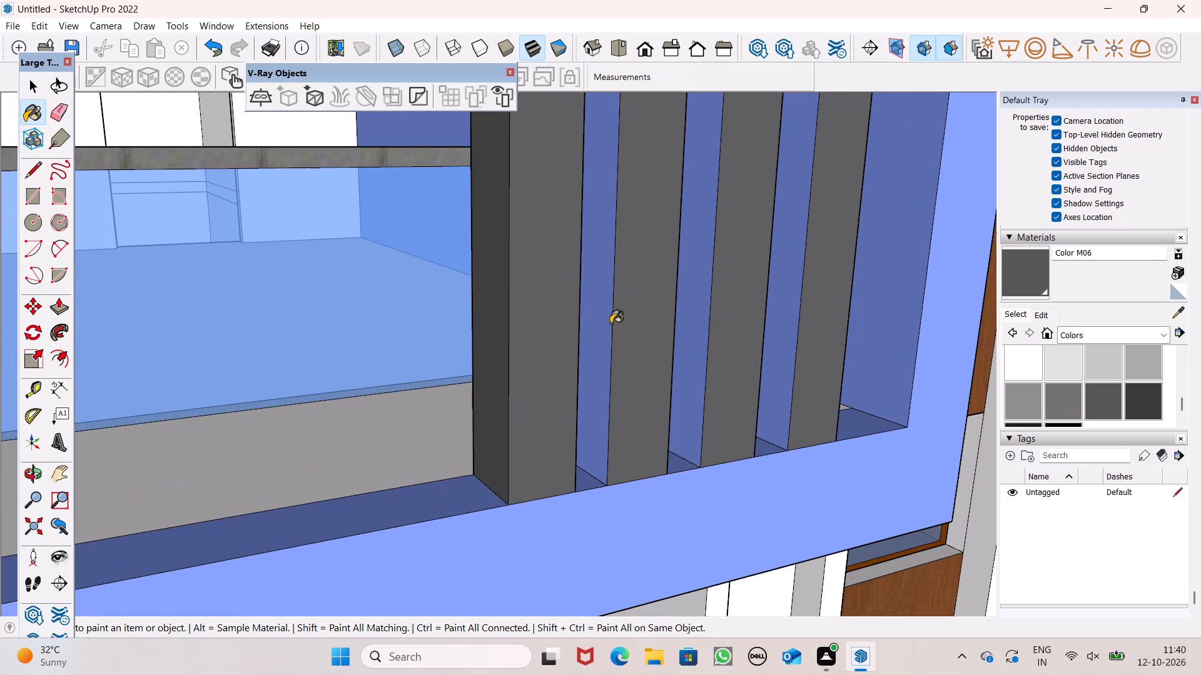
{"action": "left_click", "coordinate": [706, 322]}
{"action": "left_click", "coordinate": [796, 319]}
Paint the rear faces of all four vertical posts with the dark grey Color M06.
{"action": "scroll", "coordinate": [789, 325], "scroll_direction": "down", "scroll_amount": 4}
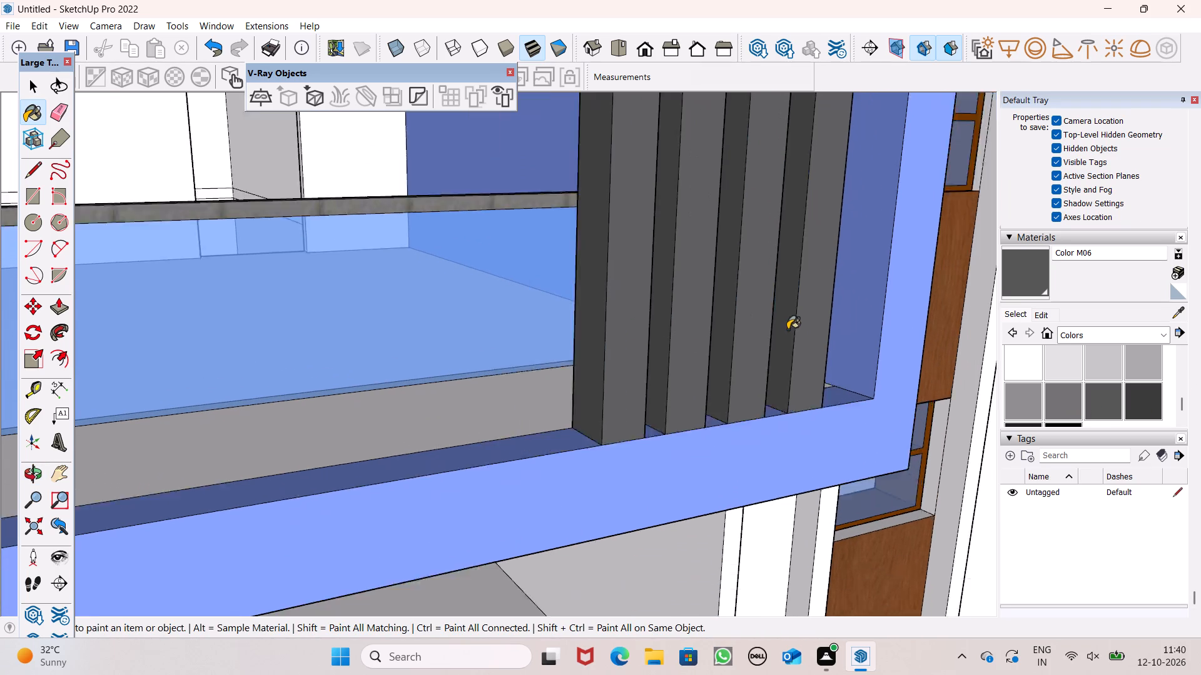
{"action": "scroll", "coordinate": [788, 329], "scroll_direction": "down", "scroll_amount": 15}
{"action": "scroll", "coordinate": [770, 389], "scroll_direction": "down", "scroll_amount": 13}
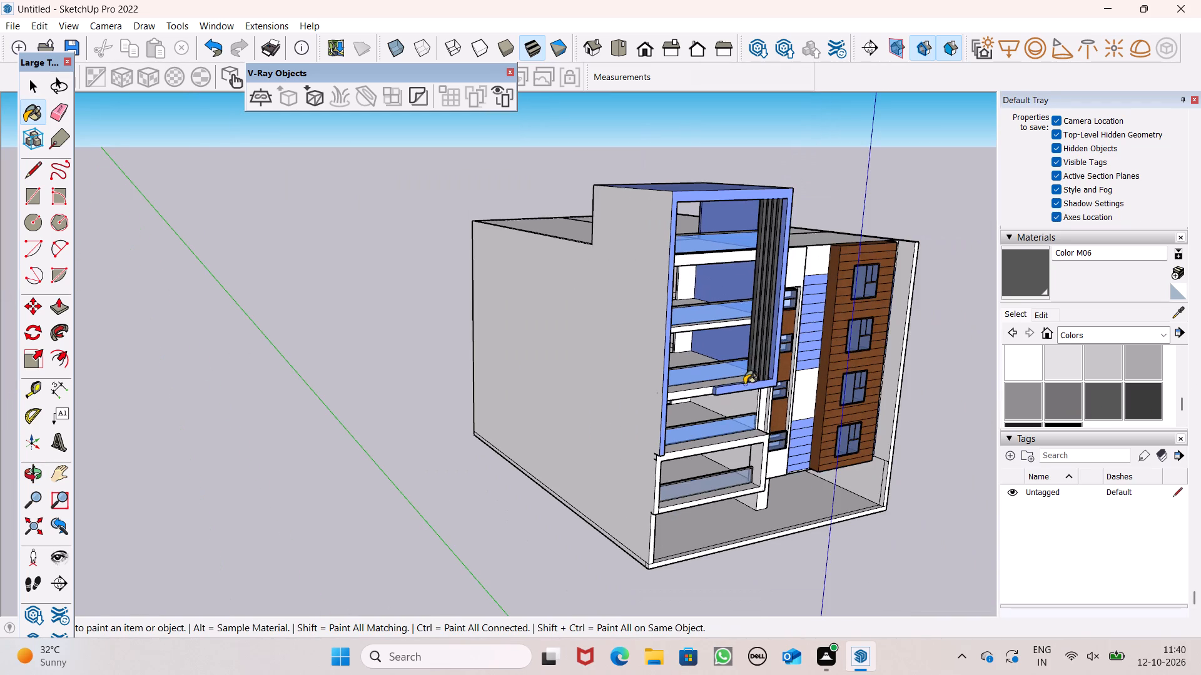
{"action": "scroll", "coordinate": [764, 288], "scroll_direction": "up", "scroll_amount": 8}
{"action": "middle_click_drag", "start_coordinate": [745, 337], "coordinate": [1087, 335]}
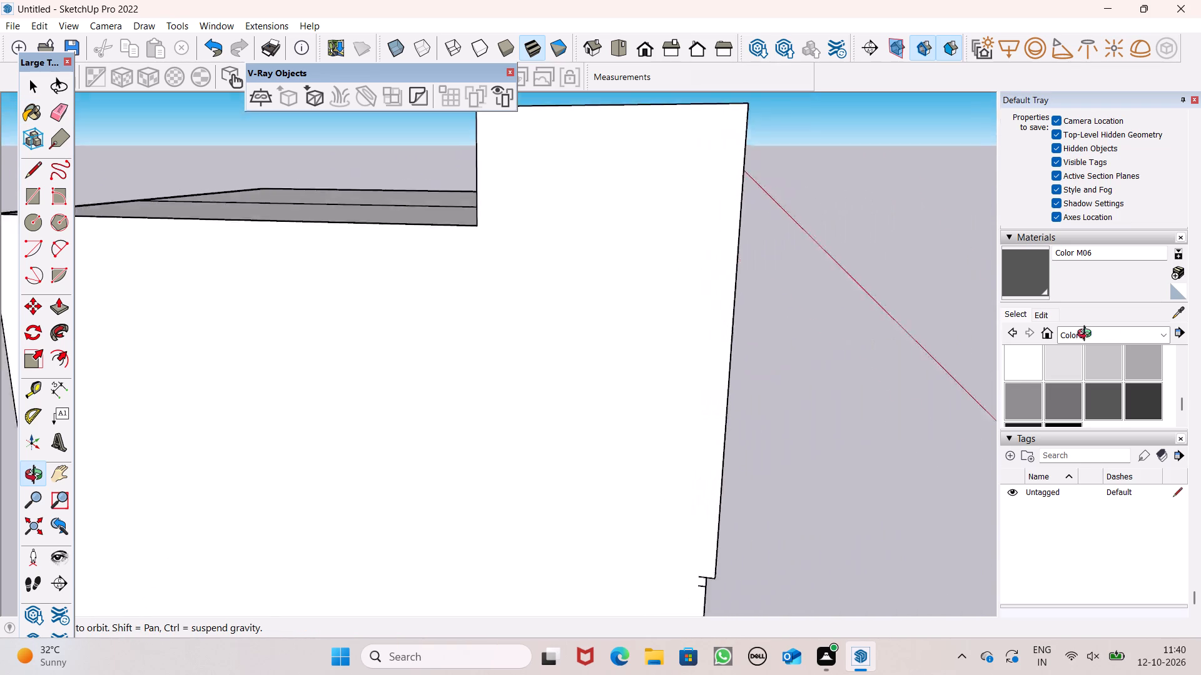
{"action": "middle_click_drag", "start_coordinate": [1087, 335], "coordinate": [1113, 324]}
{"action": "middle_click_drag", "start_coordinate": [576, 322], "coordinate": [948, 302]}
{"action": "scroll", "coordinate": [754, 197], "scroll_direction": "up", "scroll_amount": 7}
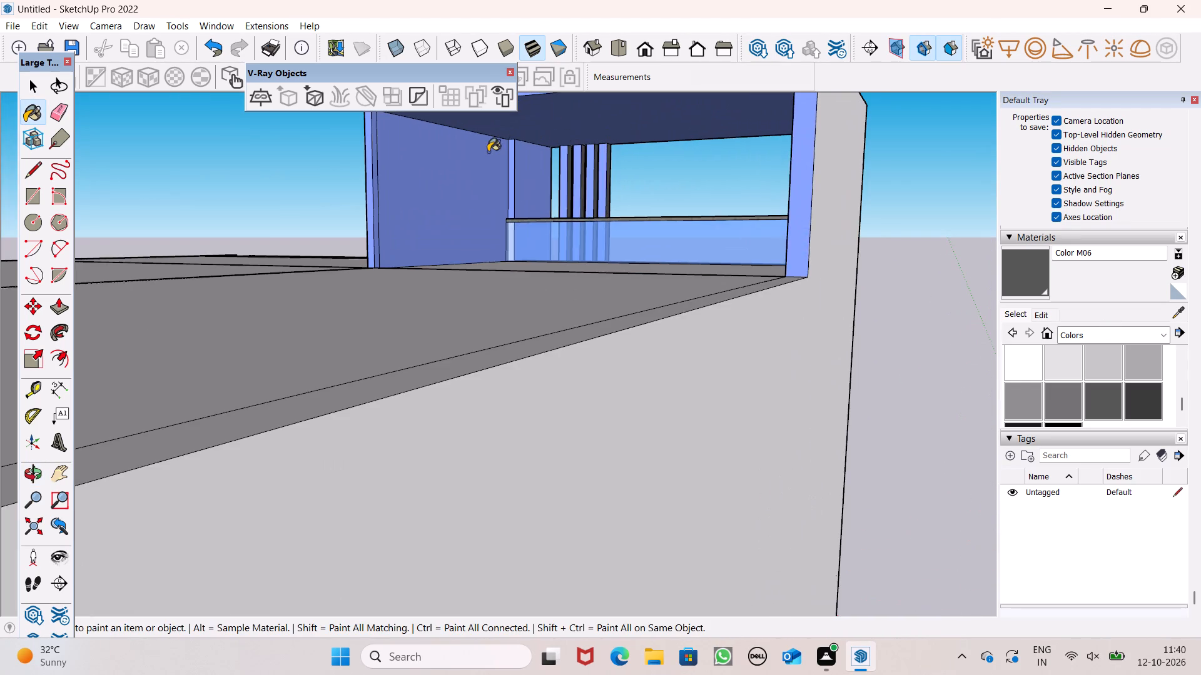
{"action": "scroll", "coordinate": [696, 144], "scroll_direction": "up", "scroll_amount": 6}
{"action": "scroll", "coordinate": [395, 201], "scroll_direction": "up", "scroll_amount": 4}
{"action": "left_click", "coordinate": [371, 201]}
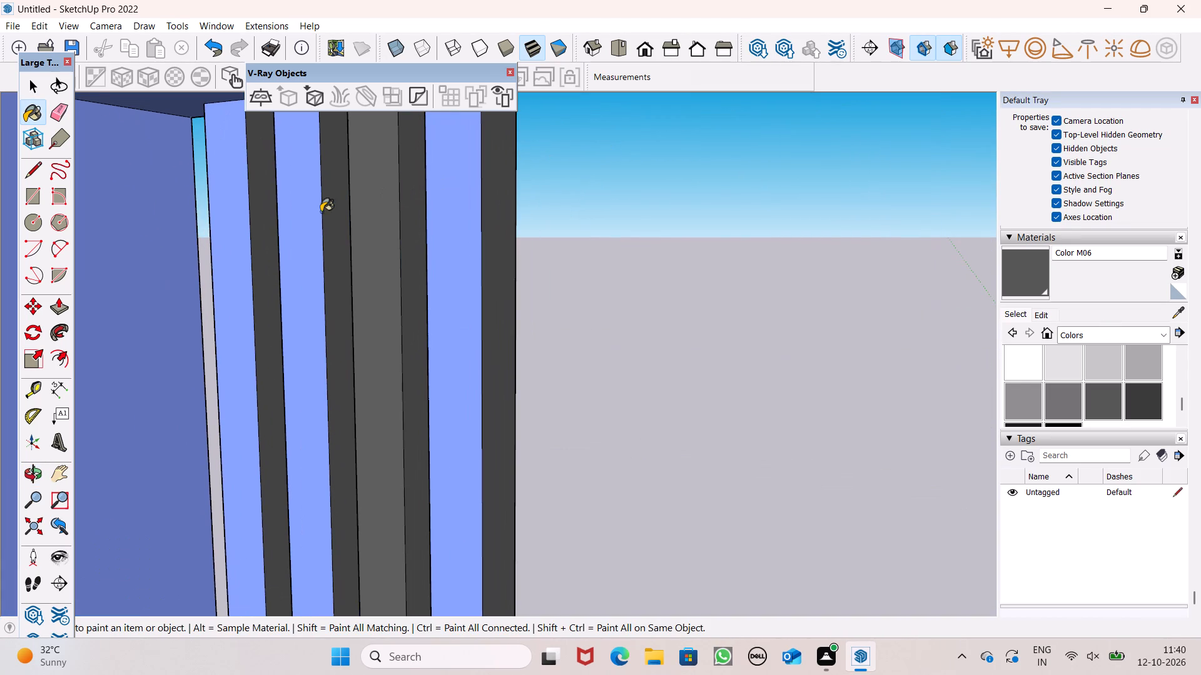
{"action": "left_click", "coordinate": [318, 213]}
{"action": "left_click", "coordinate": [246, 217]}
{"action": "left_click", "coordinate": [453, 246]}
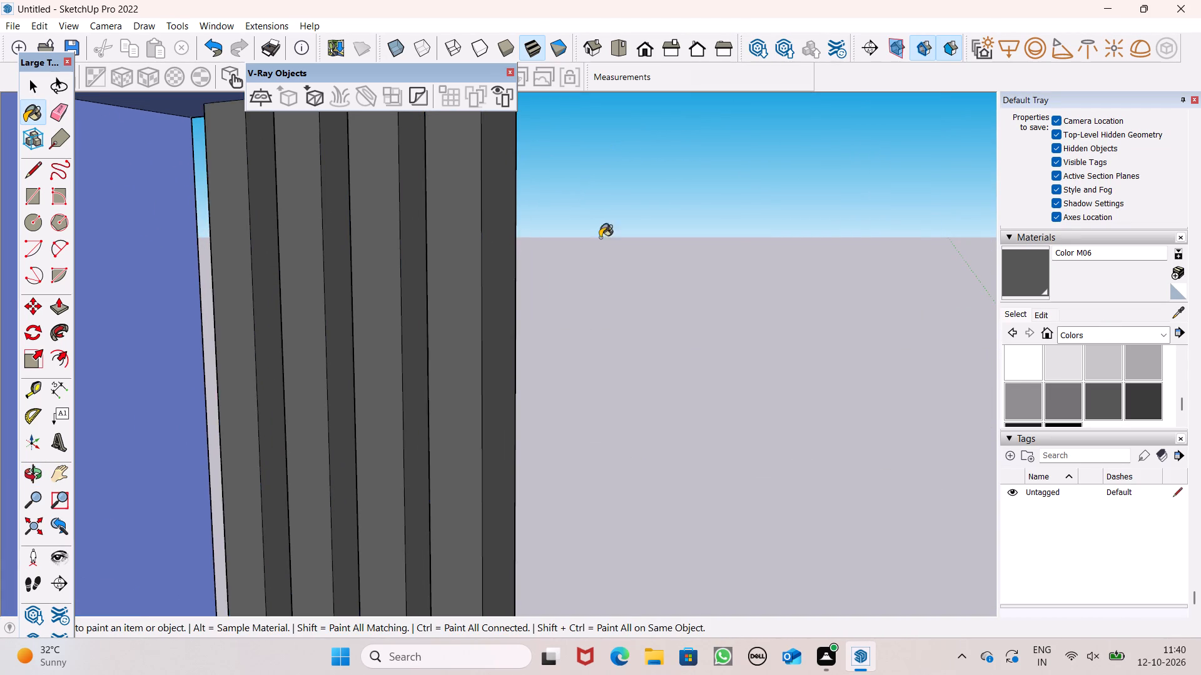
Examine the painted posts and the building's whole front facade from outside.
{"action": "scroll", "coordinate": [614, 236], "scroll_direction": "down", "scroll_amount": 10}
{"action": "middle_click_drag", "start_coordinate": [727, 301], "coordinate": [0, 340]}
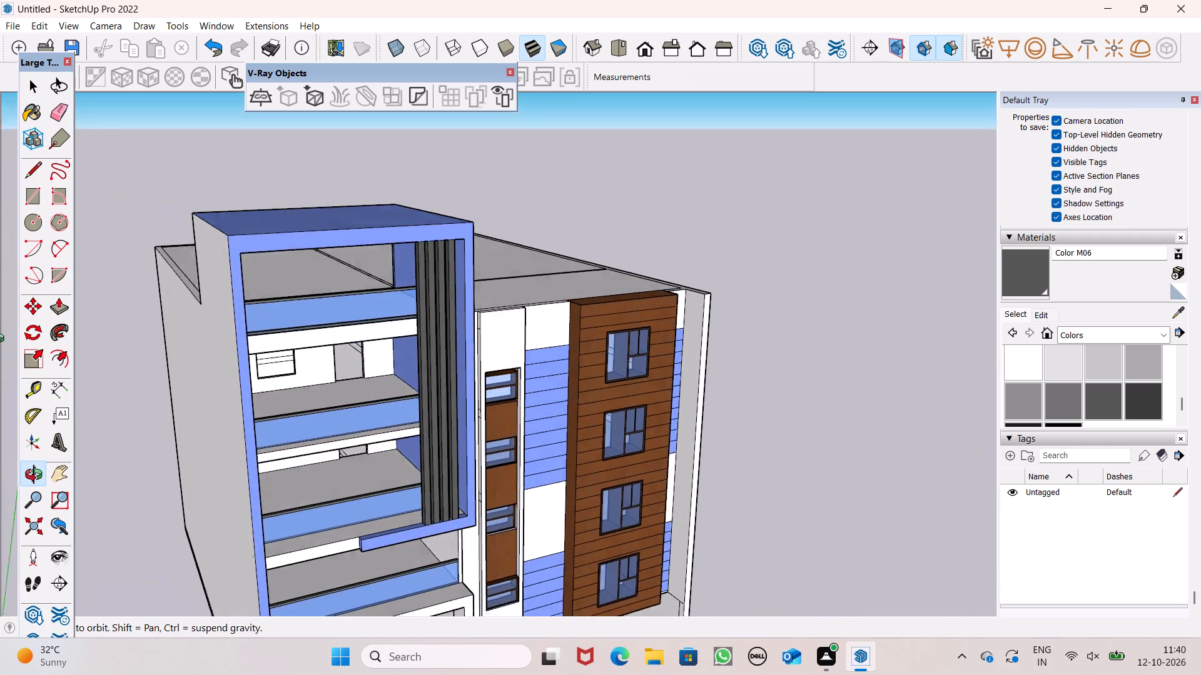
{"action": "middle_click_drag", "start_coordinate": [0, 340], "coordinate": [0, 332]}
{"action": "scroll", "coordinate": [380, 260], "scroll_direction": "down", "scroll_amount": 5}
{"action": "middle_click_drag", "start_coordinate": [524, 330], "coordinate": [400, 337]}
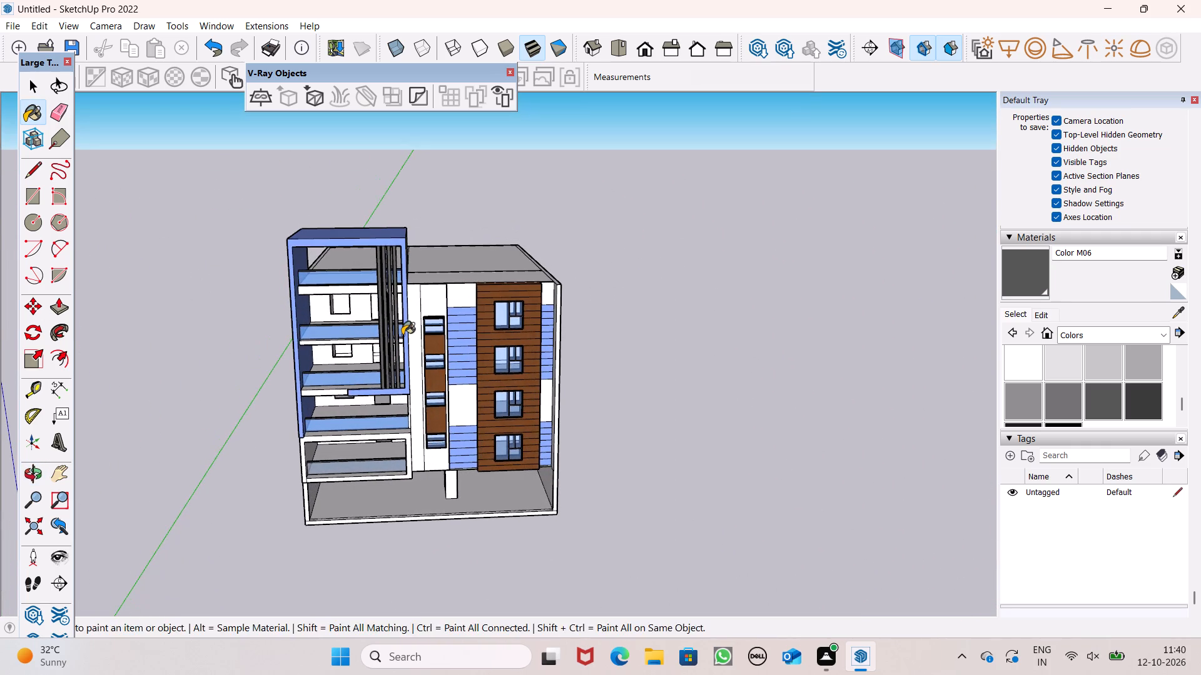
{"action": "key", "text": "space"}
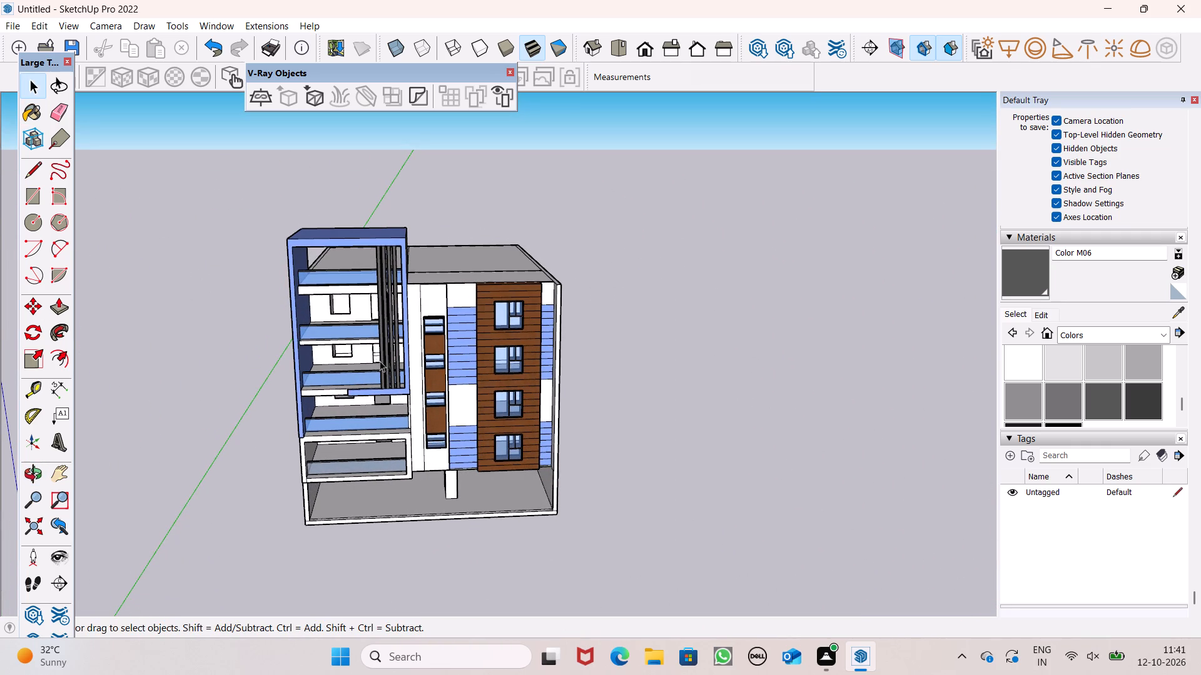
{"action": "middle_click_drag", "start_coordinate": [360, 432], "coordinate": [360, 351]}
{"action": "scroll", "coordinate": [360, 351], "scroll_direction": "up", "scroll_amount": 1}
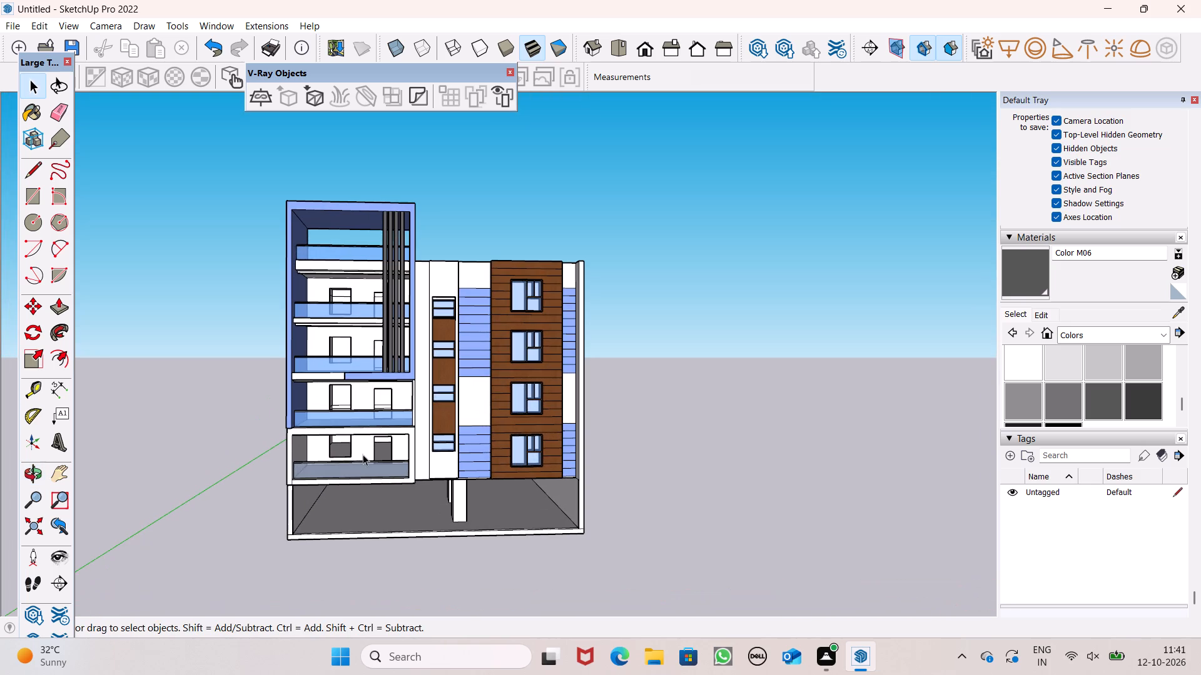
{"action": "scroll", "coordinate": [363, 442], "scroll_direction": "up", "scroll_amount": 2}
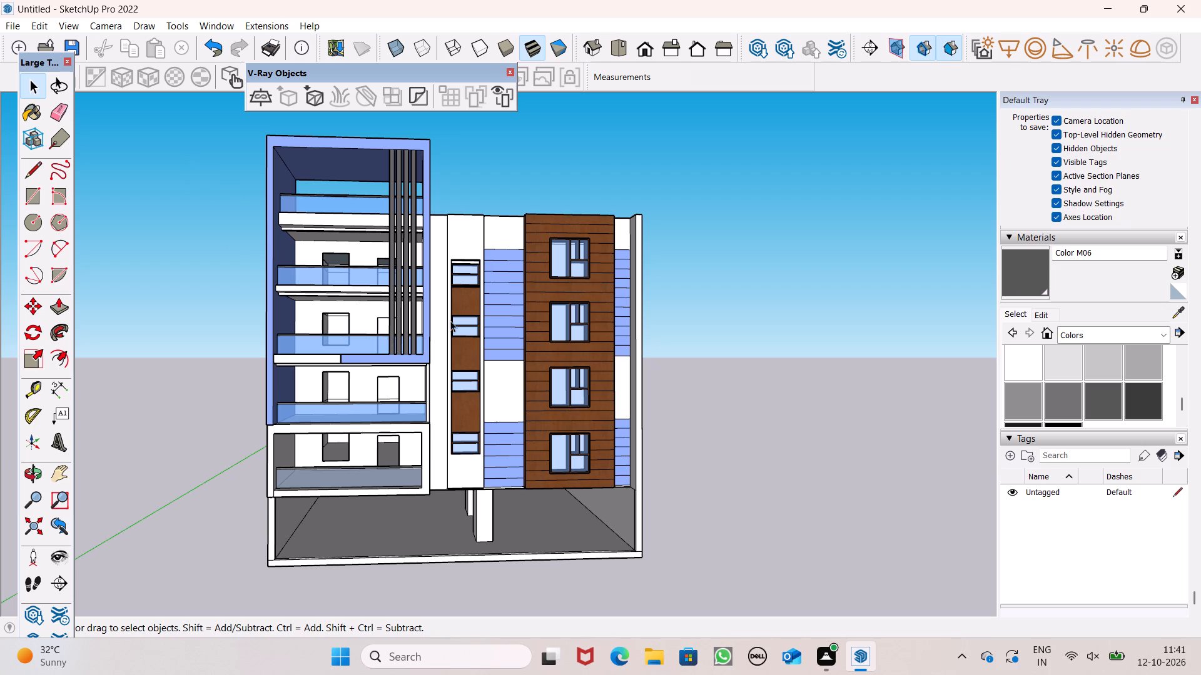
Copy the lowest window of the brown-clad facade section to the empty space beside the building.
{"action": "scroll", "coordinate": [539, 460], "scroll_direction": "up", "scroll_amount": 4}
{"action": "left_click", "coordinate": [583, 450]}
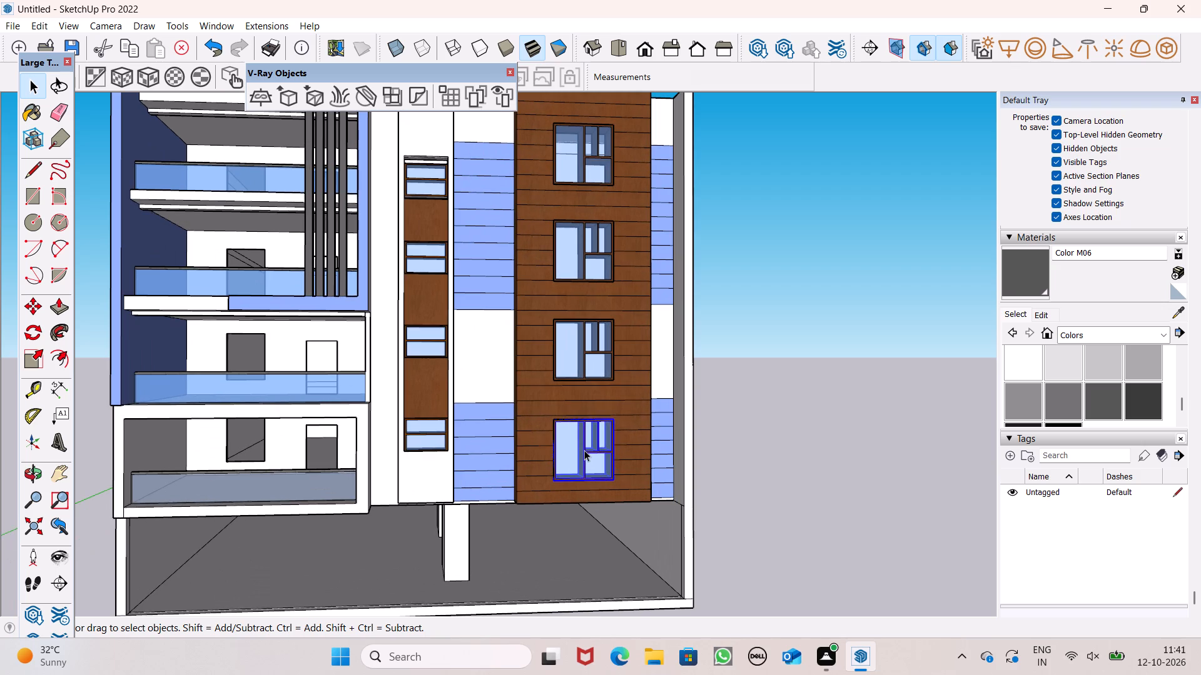
{"action": "key", "text": "m"}
{"action": "key", "text": "Return"}
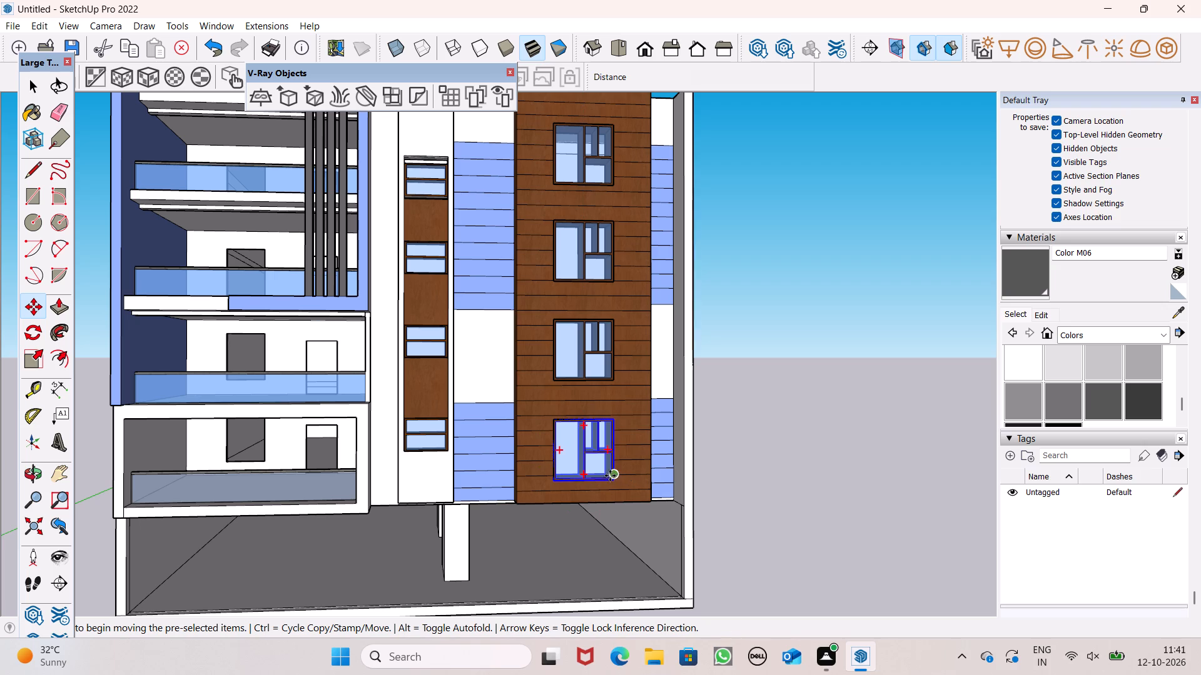
{"action": "left_click_drag", "start_coordinate": [617, 480], "coordinate": [809, 527]}
{"action": "key", "text": "space"}
{"action": "left_click_drag", "start_coordinate": [847, 576], "coordinate": [839, 571]}
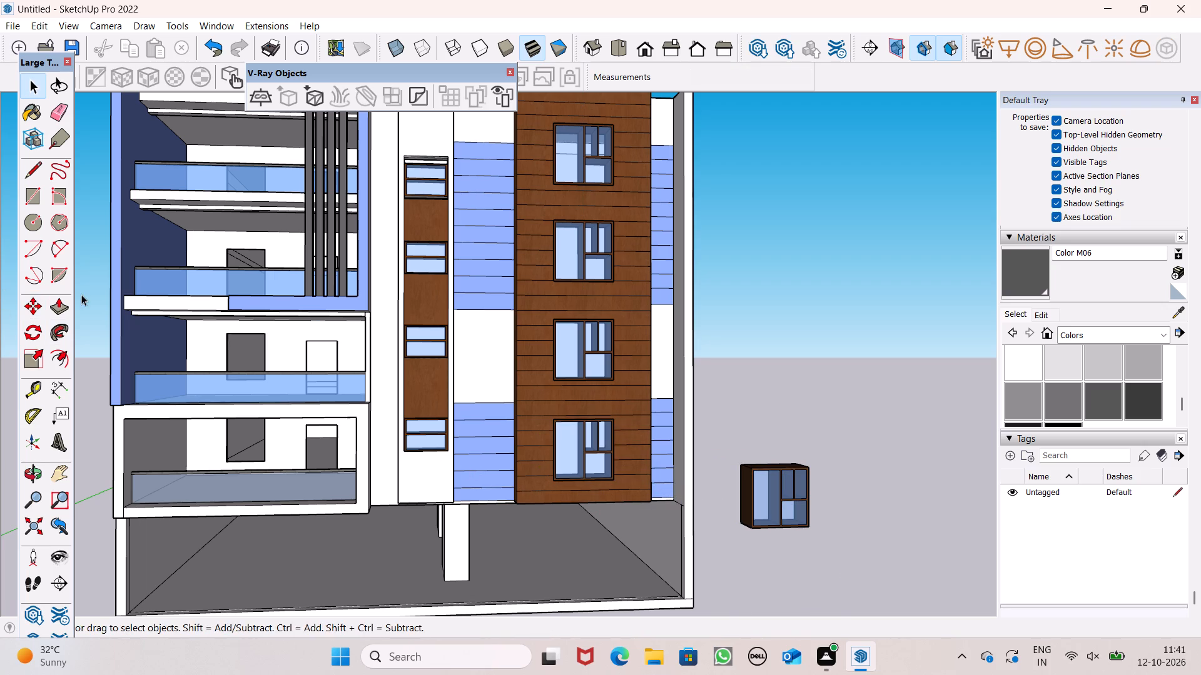
Scale the copied window along its depth to make its frame much thinner.
{"action": "left_click", "coordinate": [26, 362]}
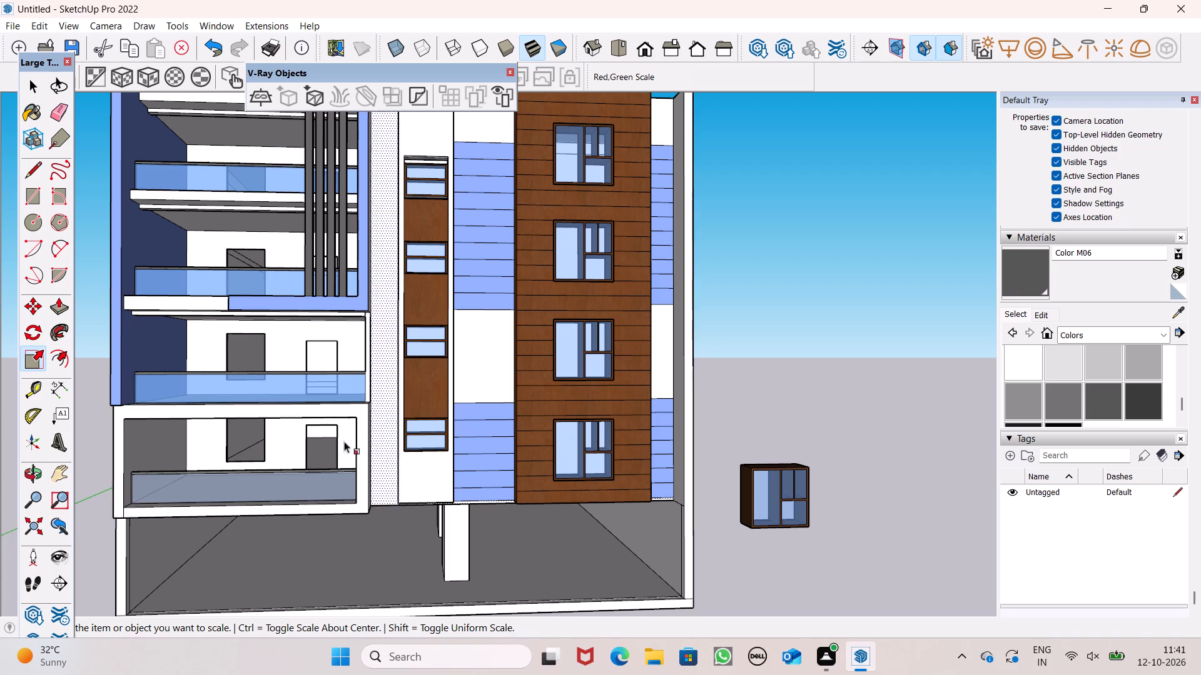
{"action": "left_click", "coordinate": [774, 497]}
{"action": "middle_click_drag", "start_coordinate": [797, 514], "coordinate": [798, 526]}
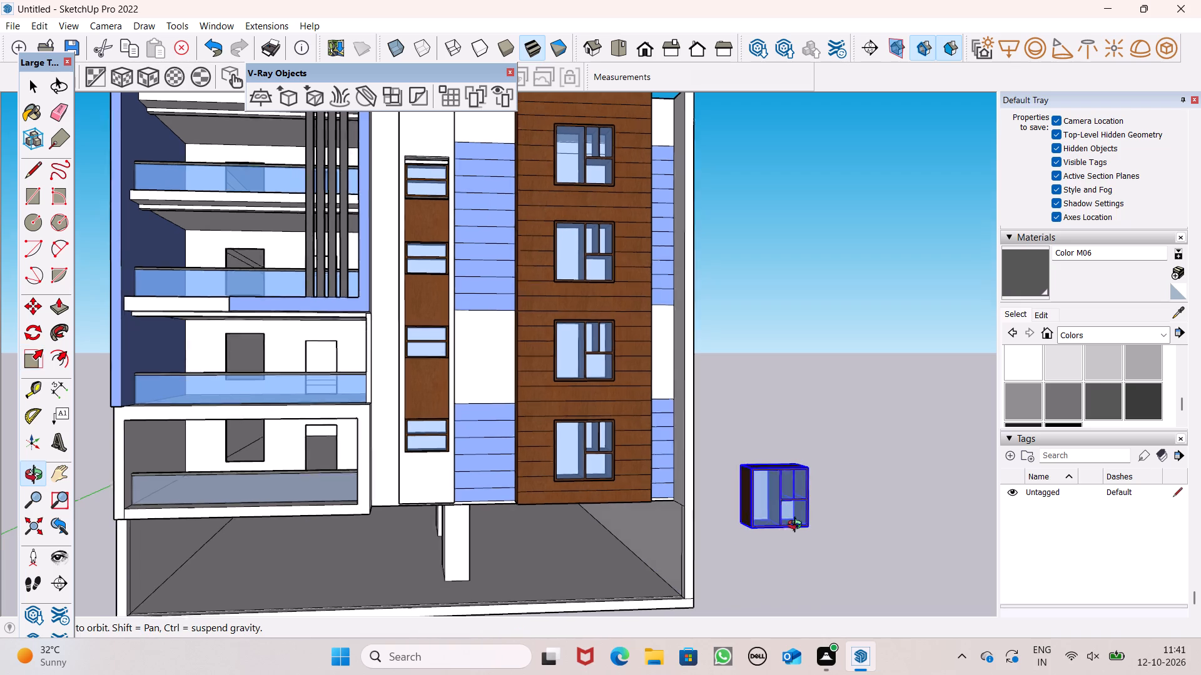
{"action": "middle_click_drag", "start_coordinate": [798, 526], "coordinate": [228, 597]}
{"action": "scroll", "coordinate": [512, 407], "scroll_direction": "down", "scroll_amount": 4}
{"action": "middle_click_drag", "start_coordinate": [514, 512], "coordinate": [297, 552]}
{"action": "scroll", "coordinate": [287, 520], "scroll_direction": "up", "scroll_amount": 2}
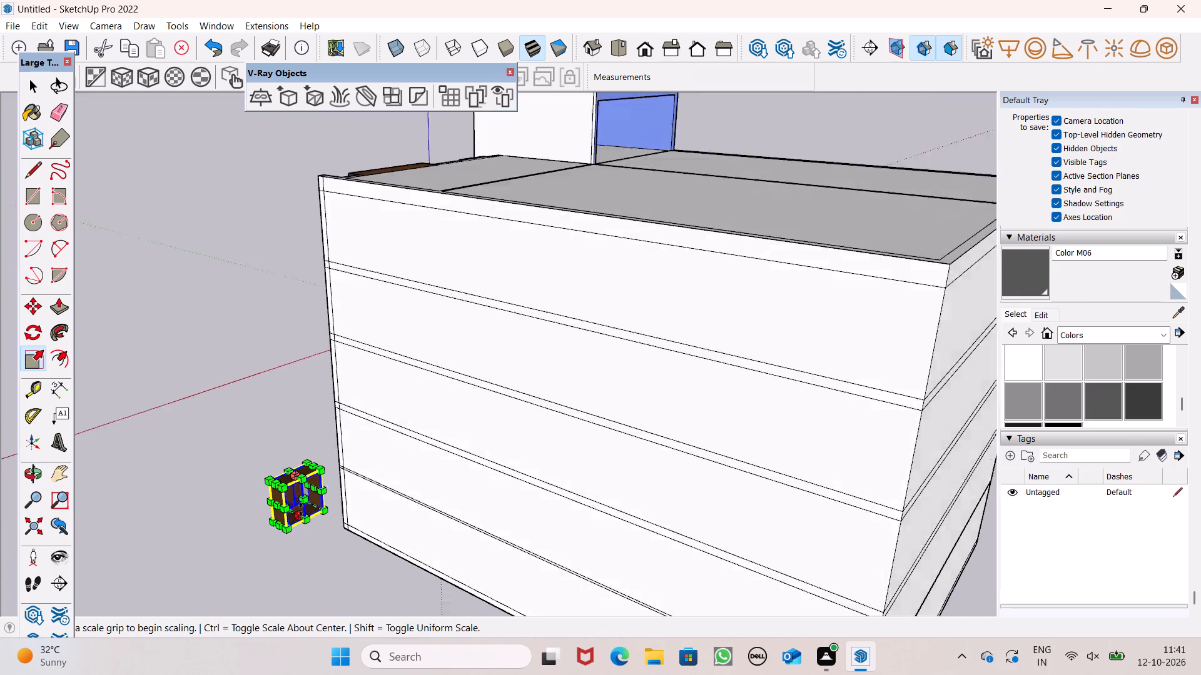
{"action": "scroll", "coordinate": [301, 509], "scroll_direction": "up", "scroll_amount": 15}
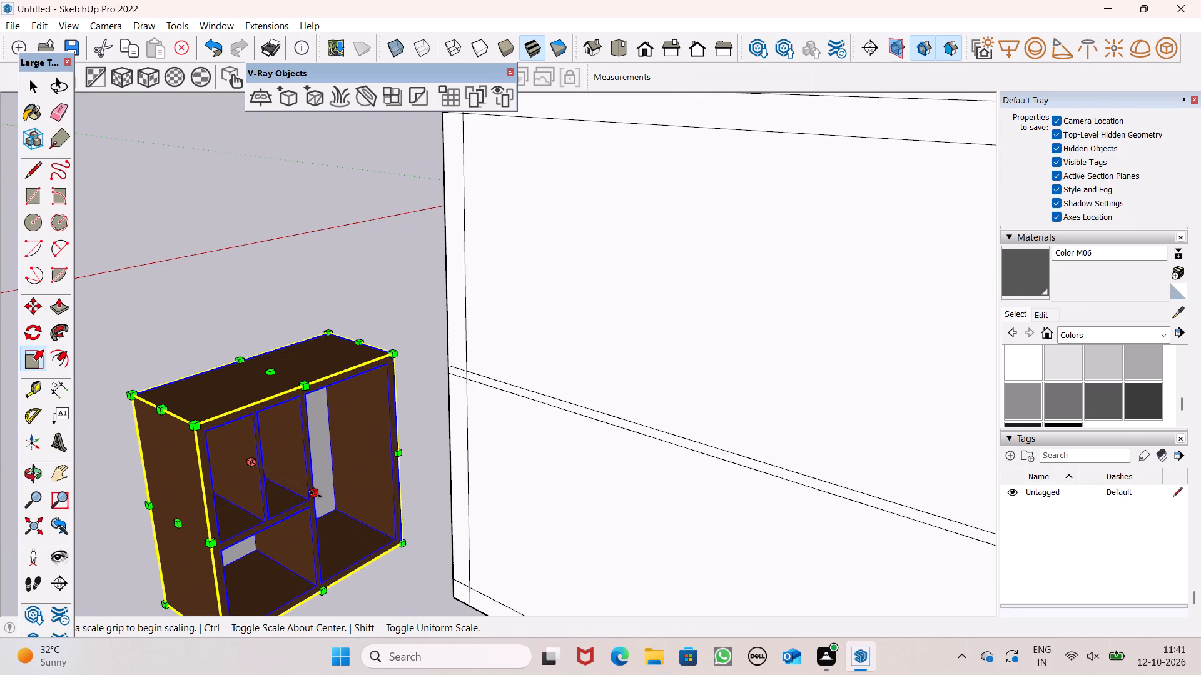
{"action": "left_click_drag", "start_coordinate": [316, 492], "coordinate": [286, 465]}
{"action": "scroll", "coordinate": [398, 451], "scroll_direction": "down", "scroll_amount": 6}
{"action": "middle_click_drag", "start_coordinate": [404, 560], "coordinate": [405, 562]}
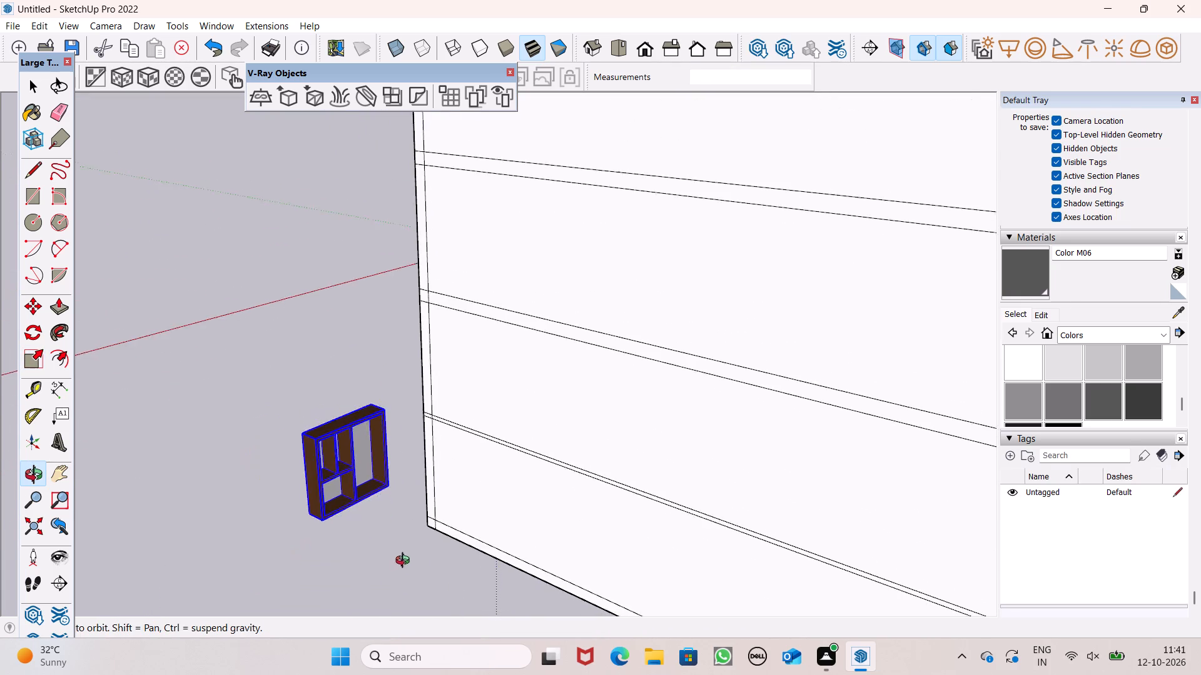
{"action": "middle_click_drag", "start_coordinate": [405, 562], "coordinate": [821, 455]}
{"action": "key", "text": "space"}
Move the thinned window copy about 58' across the facade to the lowest balcony.
{"action": "scroll", "coordinate": [706, 484], "scroll_direction": "down", "scroll_amount": 4}
{"action": "middle_click_drag", "start_coordinate": [688, 503], "coordinate": [898, 489]}
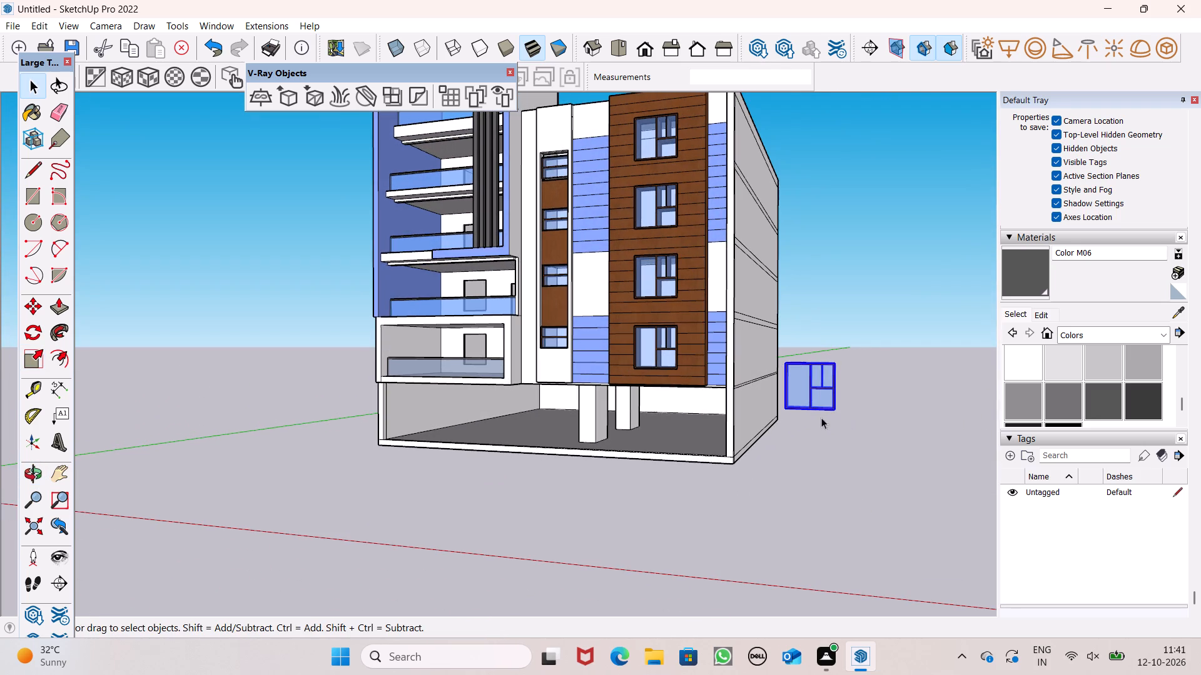
{"action": "key", "text": "m"}
{"action": "key", "text": "Return"}
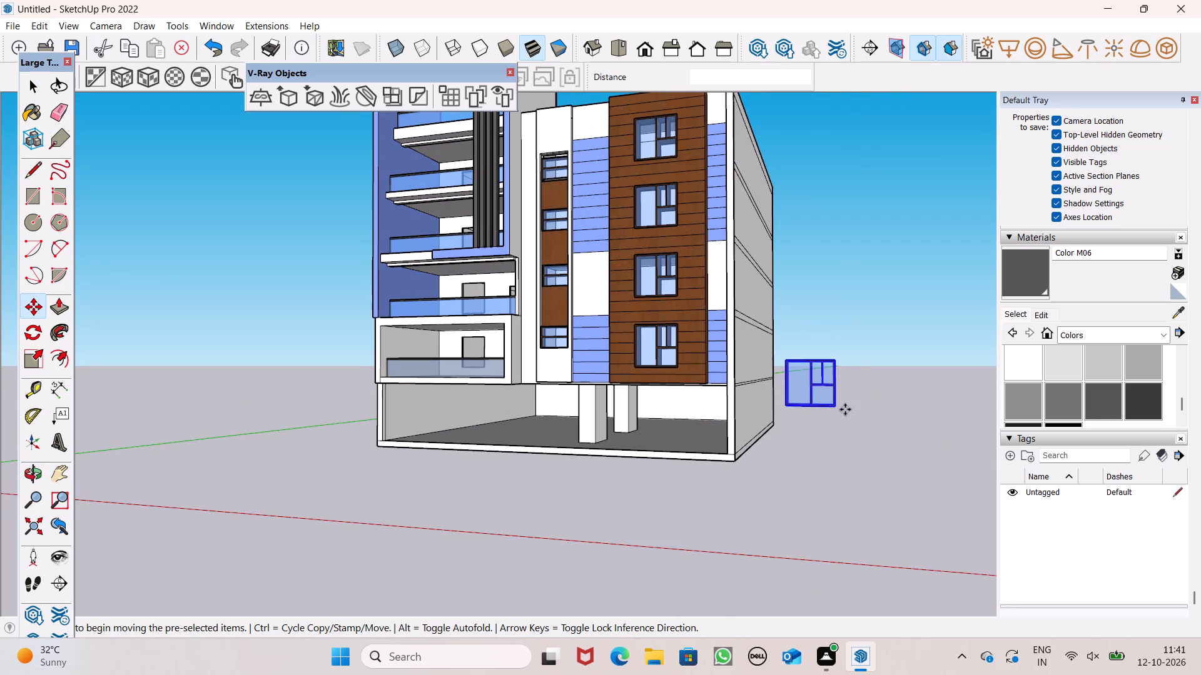
{"action": "left_click_drag", "start_coordinate": [829, 405], "coordinate": [463, 344]}
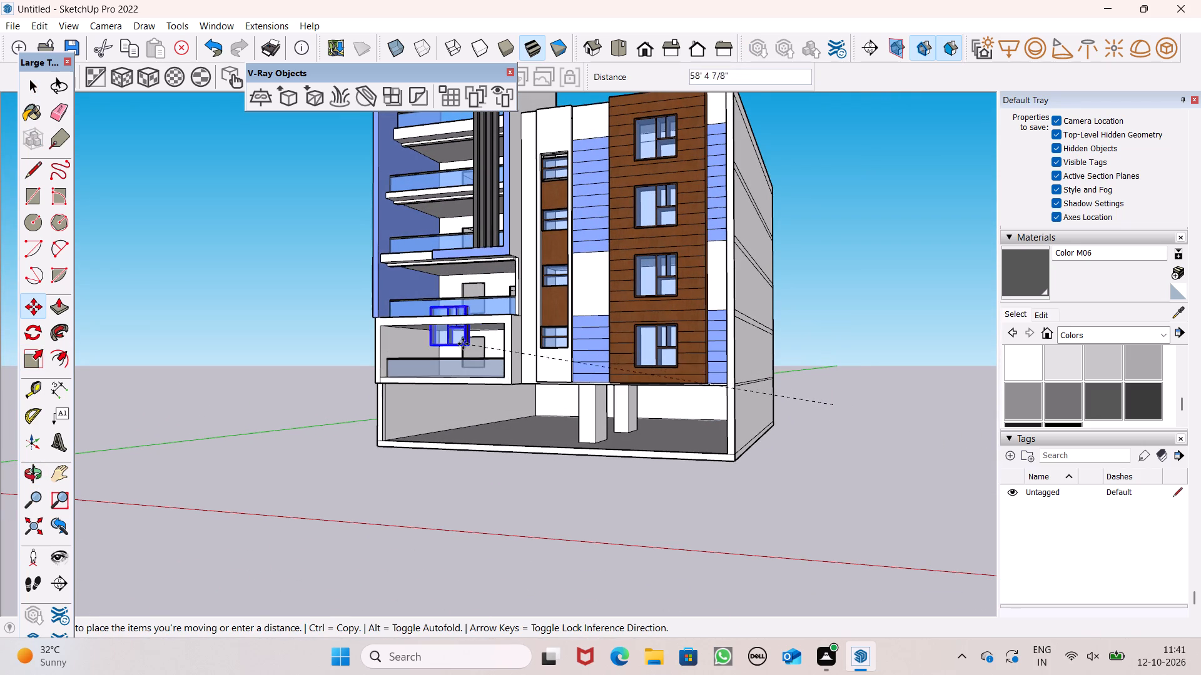
{"action": "left_click_drag", "start_coordinate": [463, 344], "coordinate": [468, 351]}
Move the window copy back through the lowest balcony to the window opening in its rear wall.
{"action": "scroll", "coordinate": [465, 319], "scroll_direction": "up", "scroll_amount": 16}
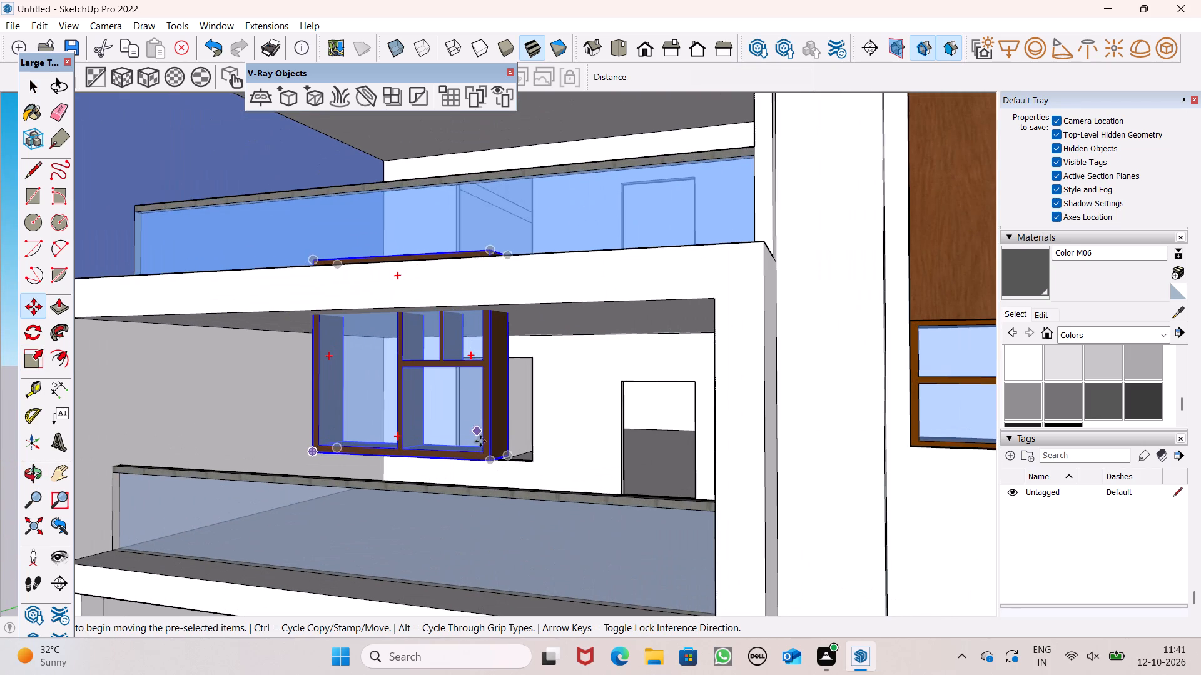
{"action": "left_click_drag", "start_coordinate": [493, 462], "coordinate": [514, 461]}
{"action": "scroll", "coordinate": [510, 432], "scroll_direction": "up", "scroll_amount": 9}
{"action": "middle_click_drag", "start_coordinate": [641, 481], "coordinate": [584, 518]}
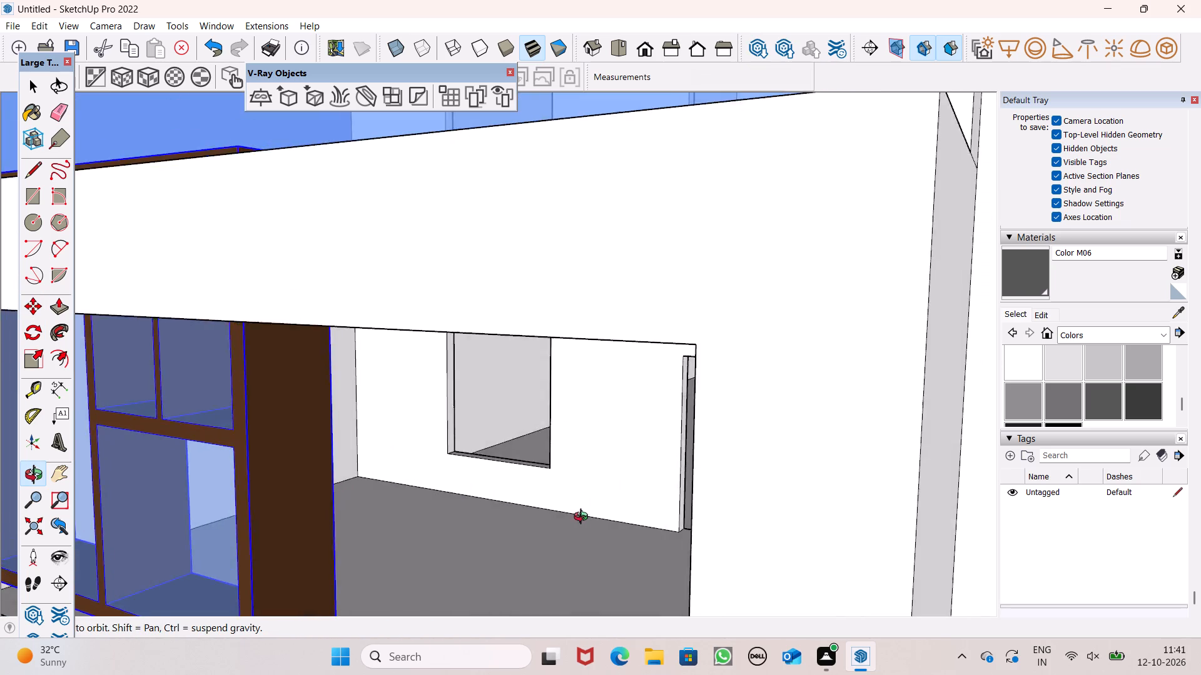
{"action": "middle_click_drag", "start_coordinate": [584, 518], "coordinate": [574, 492]}
{"action": "scroll", "coordinate": [576, 501], "scroll_direction": "up", "scroll_amount": 1}
{"action": "left_click_drag", "start_coordinate": [195, 536], "coordinate": [497, 450]}
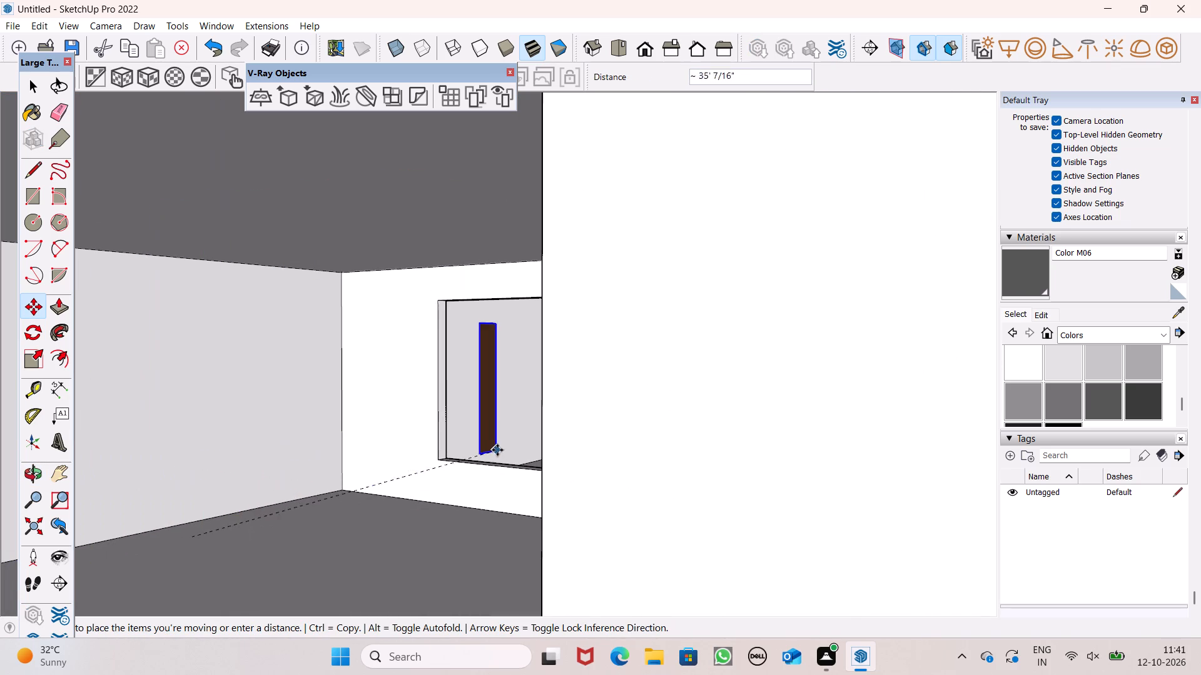
{"action": "left_click_drag", "start_coordinate": [497, 450], "coordinate": [522, 464]}
{"action": "left_click_drag", "start_coordinate": [469, 475], "coordinate": [541, 472]}
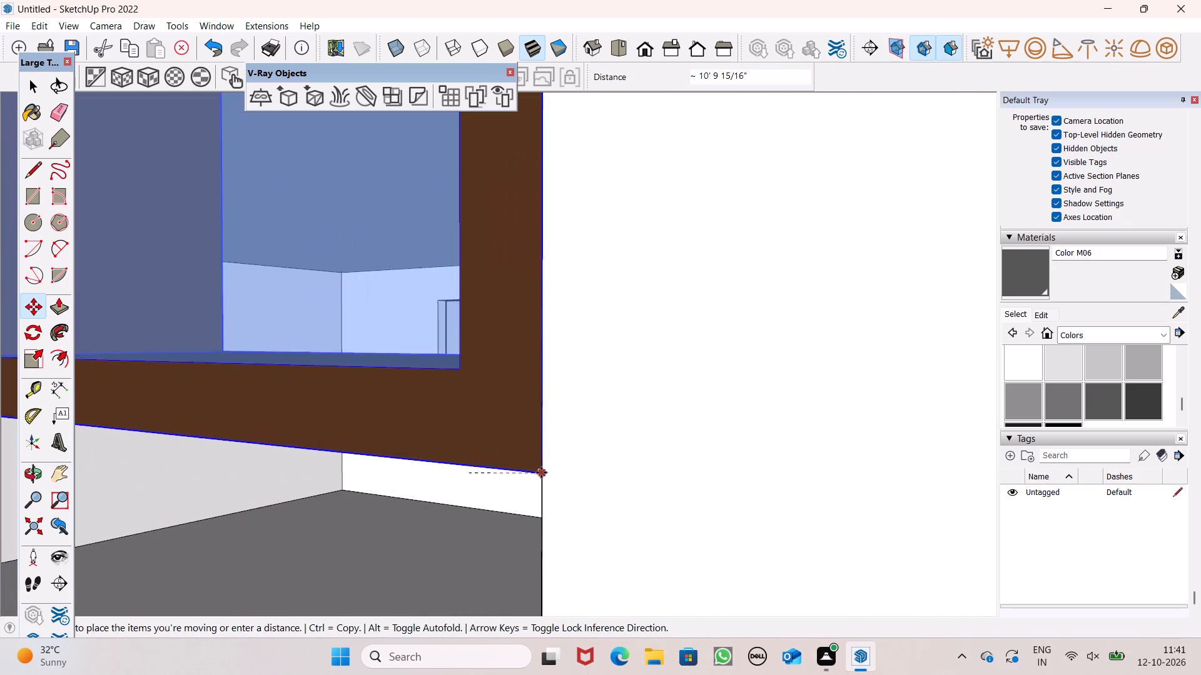
{"action": "left_click_drag", "start_coordinate": [541, 472], "coordinate": [527, 469]}
Shift the window copy about 11" so its lower corner meets the opening's lower corner nearest the doorway.
{"action": "middle_click_drag", "start_coordinate": [534, 499], "coordinate": [685, 538]}
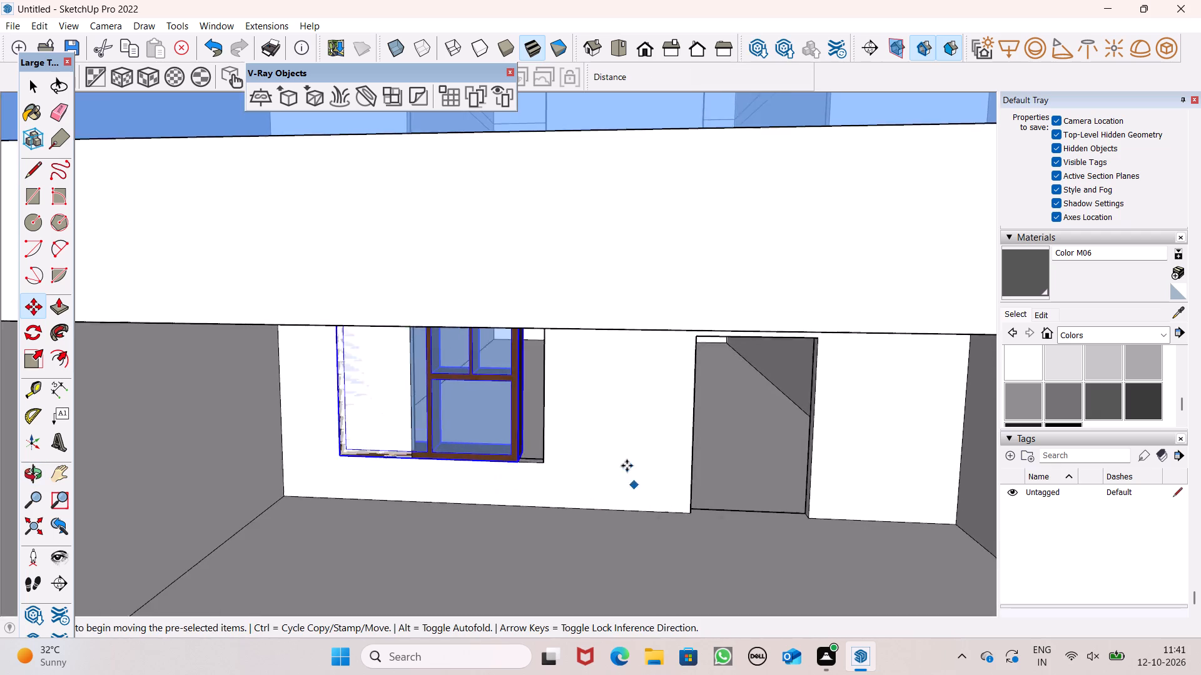
{"action": "scroll", "coordinate": [627, 466], "scroll_direction": "up", "scroll_amount": 6}
{"action": "left_click_drag", "start_coordinate": [446, 476], "coordinate": [488, 475]}
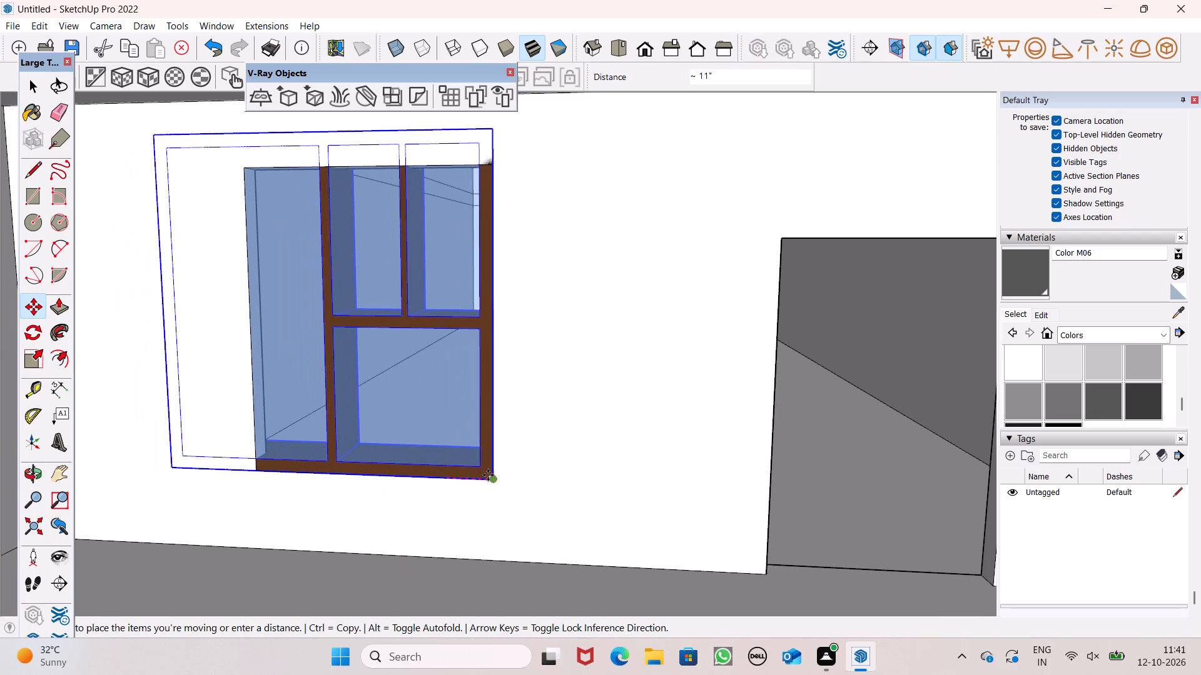
{"action": "left_click_drag", "start_coordinate": [488, 475], "coordinate": [487, 476]}
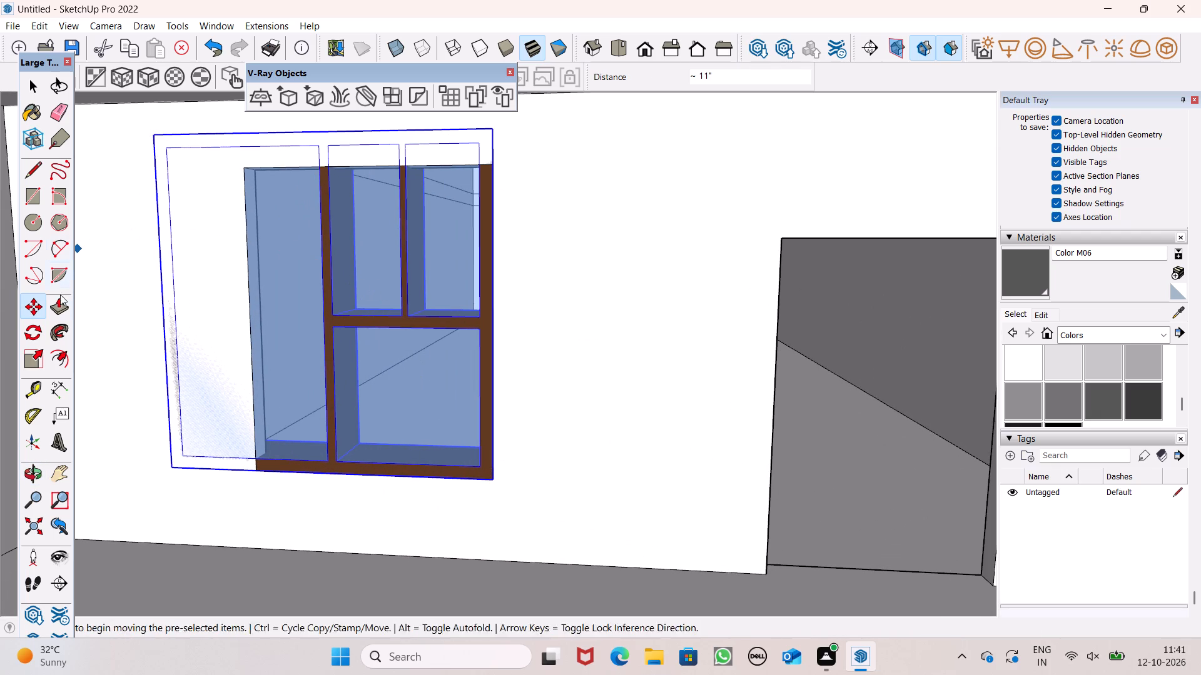
Scale the window copy uniformly to 0.71 from its upper corner so it fits within the opening's width.
{"action": "left_click_drag", "start_coordinate": [28, 356], "coordinate": [41, 334]}
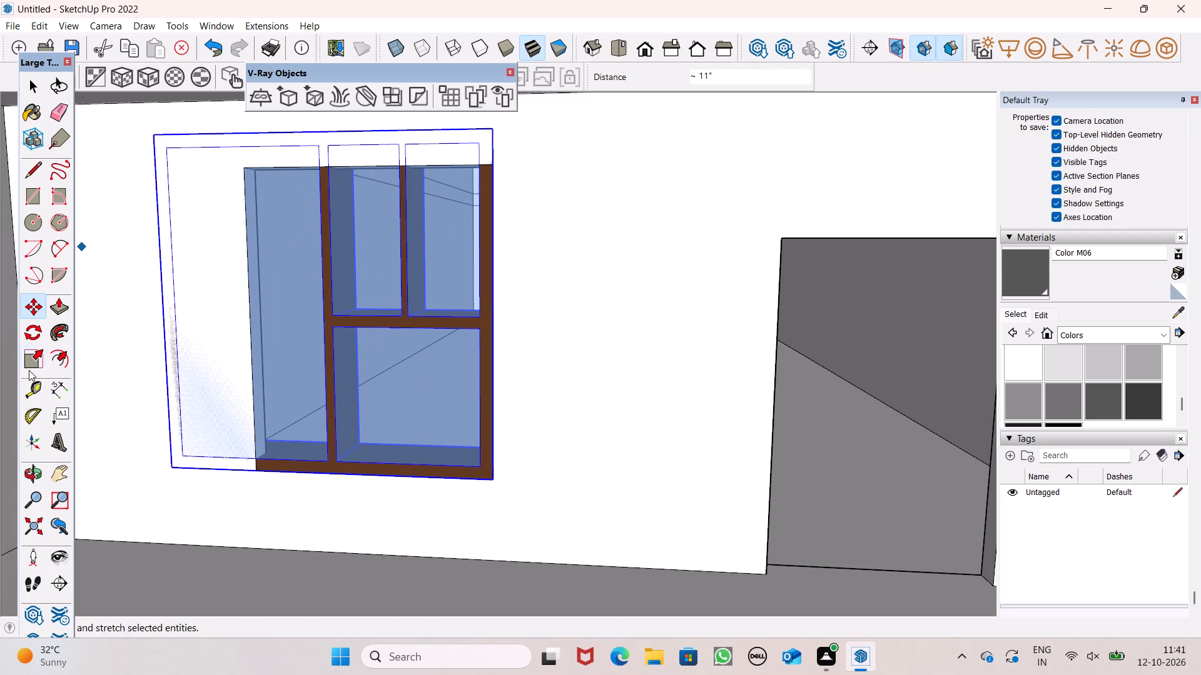
{"action": "left_click", "coordinate": [29, 369]}
{"action": "left_click_drag", "start_coordinate": [149, 140], "coordinate": [231, 221]}
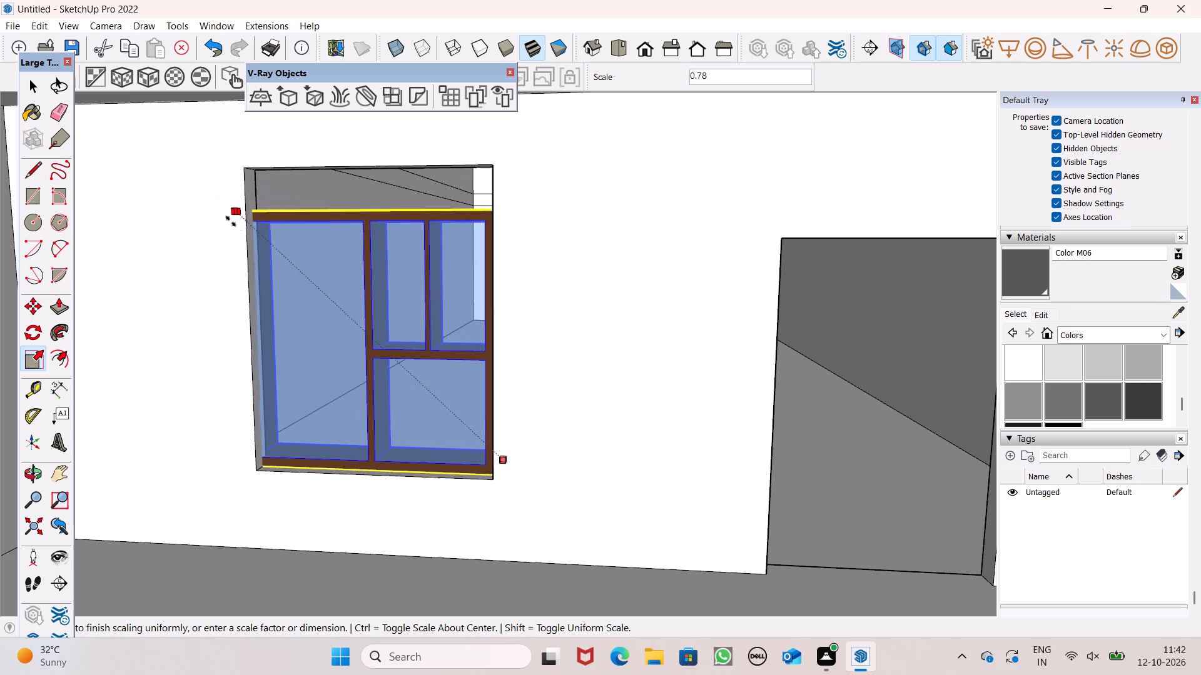
{"action": "left_click_drag", "start_coordinate": [231, 221], "coordinate": [261, 235]}
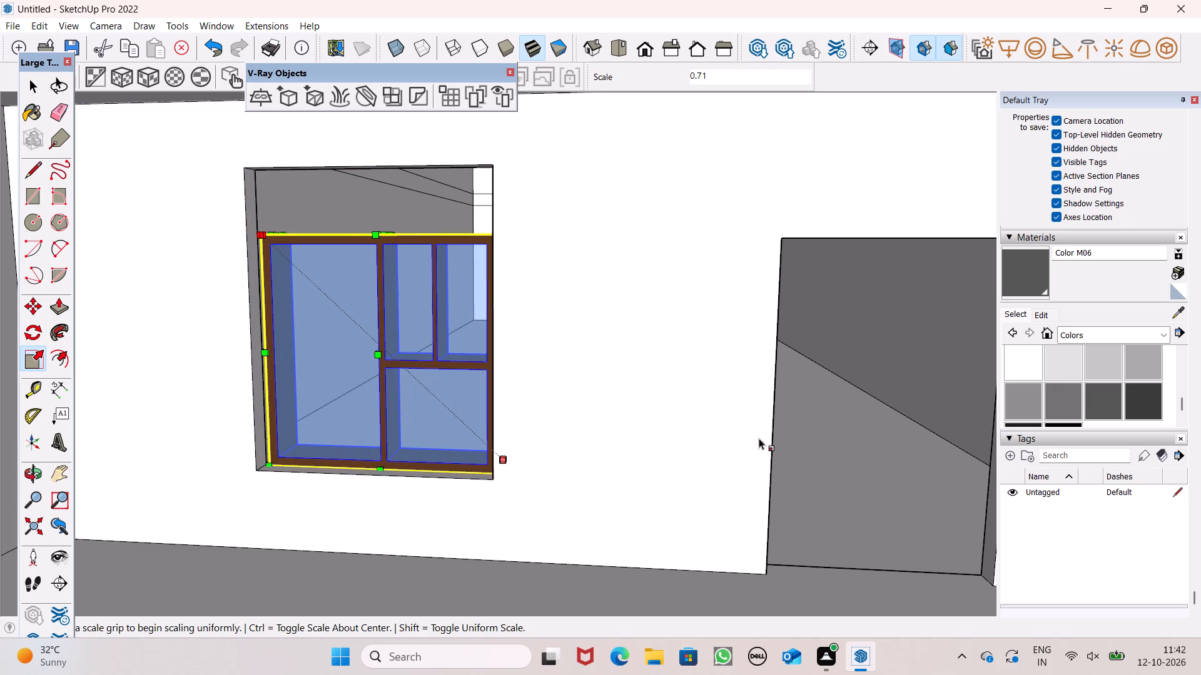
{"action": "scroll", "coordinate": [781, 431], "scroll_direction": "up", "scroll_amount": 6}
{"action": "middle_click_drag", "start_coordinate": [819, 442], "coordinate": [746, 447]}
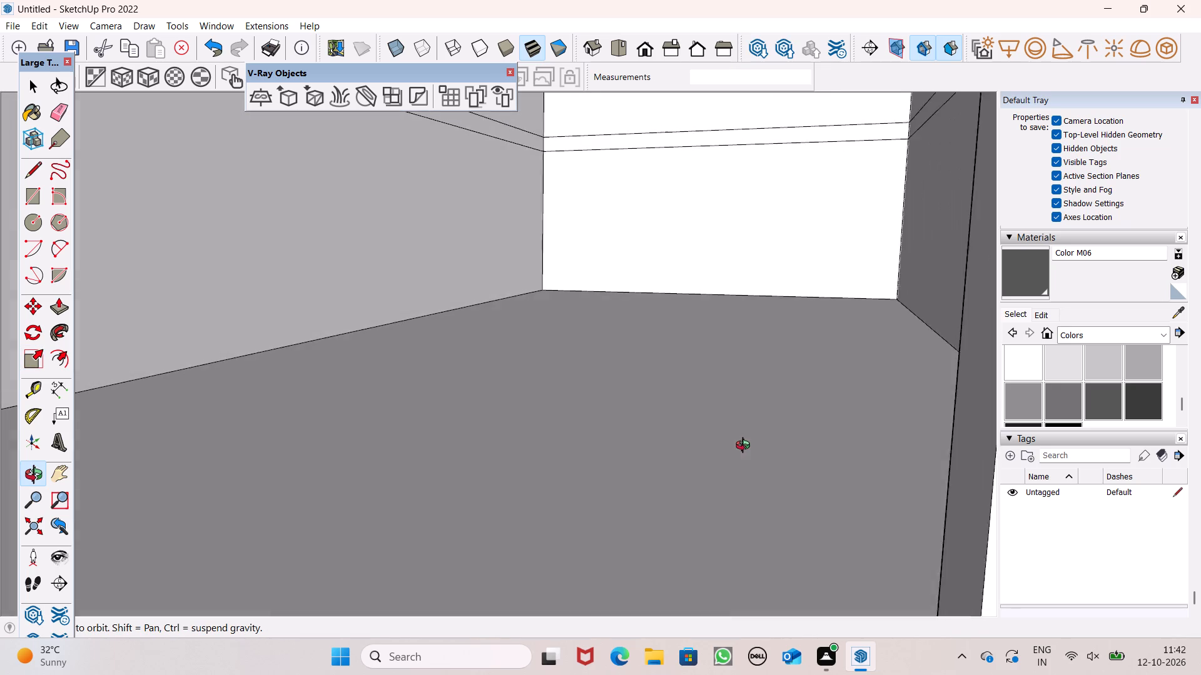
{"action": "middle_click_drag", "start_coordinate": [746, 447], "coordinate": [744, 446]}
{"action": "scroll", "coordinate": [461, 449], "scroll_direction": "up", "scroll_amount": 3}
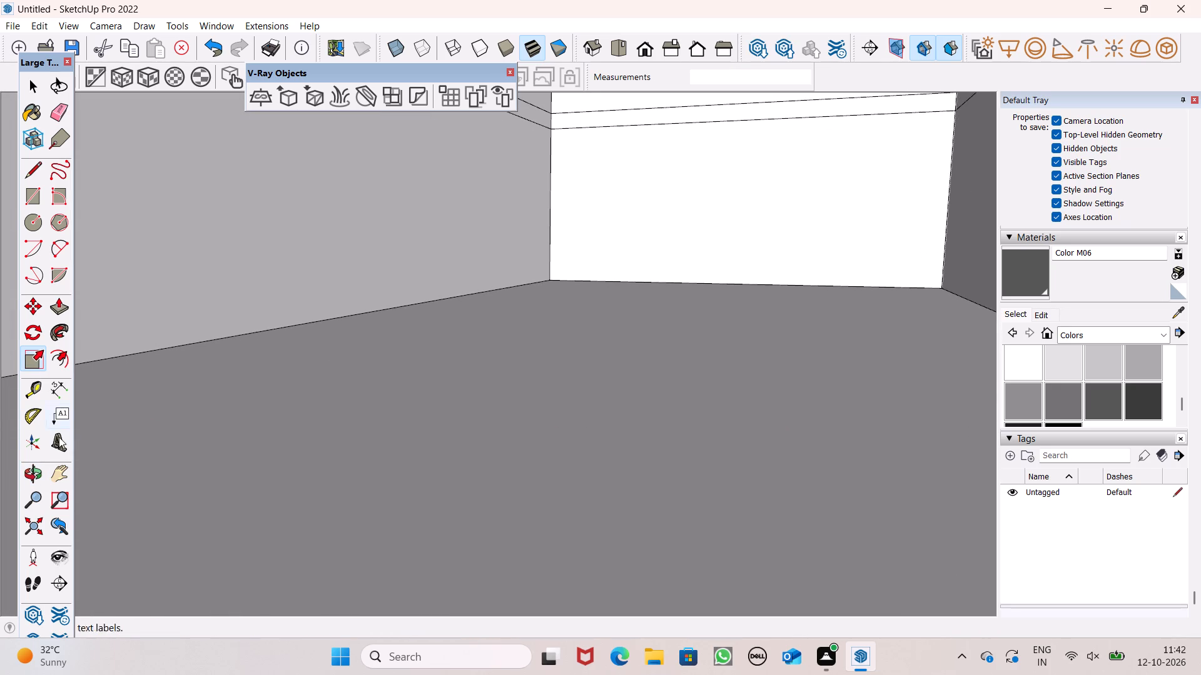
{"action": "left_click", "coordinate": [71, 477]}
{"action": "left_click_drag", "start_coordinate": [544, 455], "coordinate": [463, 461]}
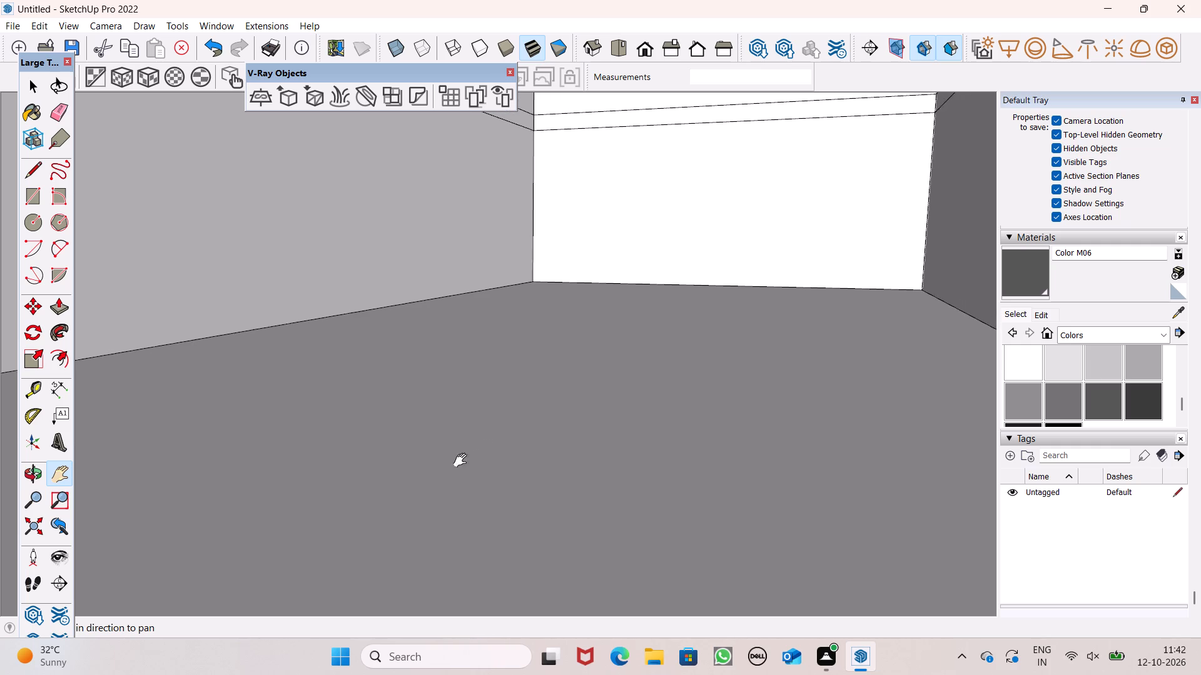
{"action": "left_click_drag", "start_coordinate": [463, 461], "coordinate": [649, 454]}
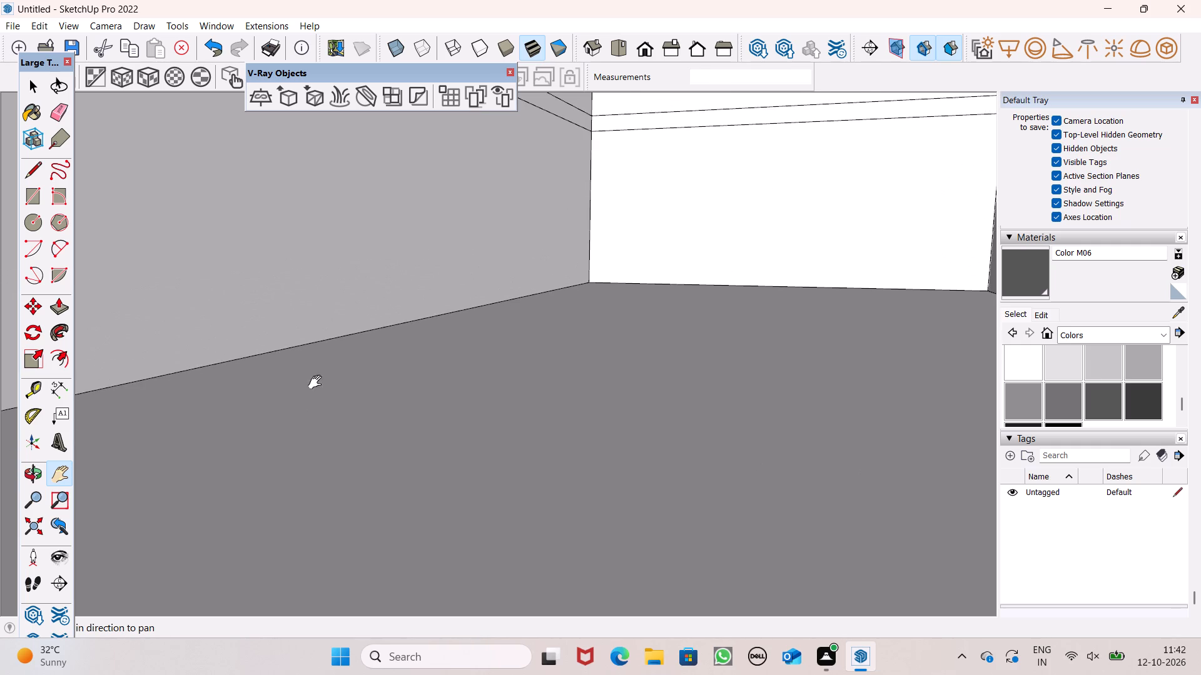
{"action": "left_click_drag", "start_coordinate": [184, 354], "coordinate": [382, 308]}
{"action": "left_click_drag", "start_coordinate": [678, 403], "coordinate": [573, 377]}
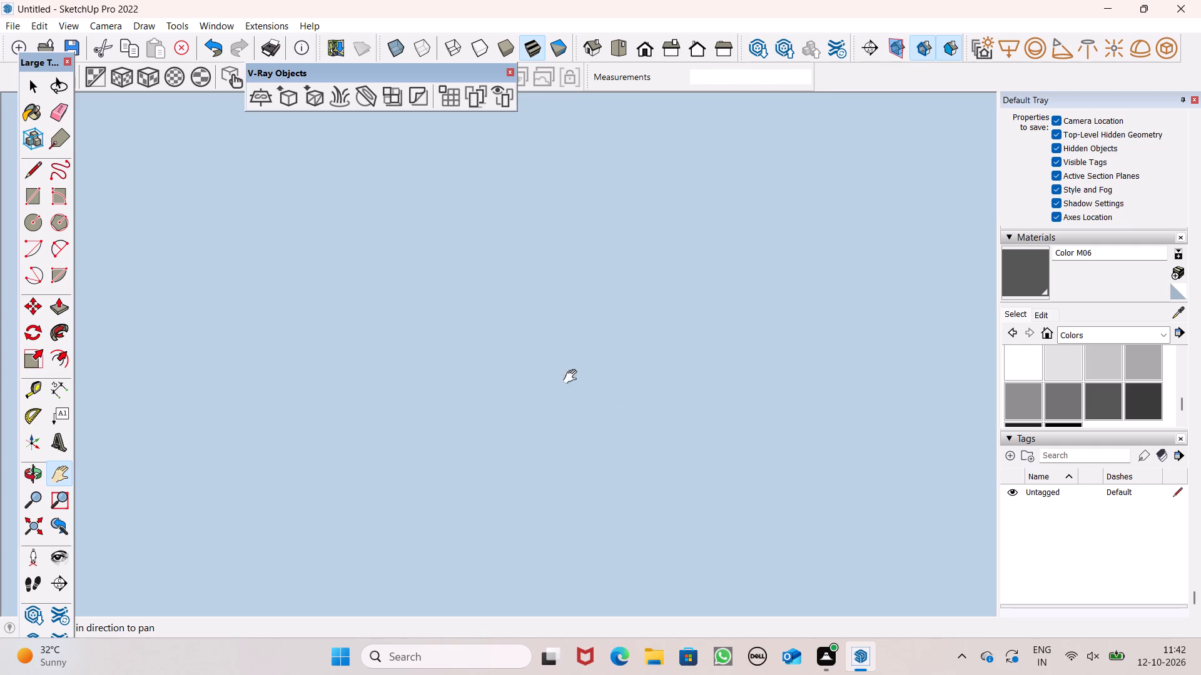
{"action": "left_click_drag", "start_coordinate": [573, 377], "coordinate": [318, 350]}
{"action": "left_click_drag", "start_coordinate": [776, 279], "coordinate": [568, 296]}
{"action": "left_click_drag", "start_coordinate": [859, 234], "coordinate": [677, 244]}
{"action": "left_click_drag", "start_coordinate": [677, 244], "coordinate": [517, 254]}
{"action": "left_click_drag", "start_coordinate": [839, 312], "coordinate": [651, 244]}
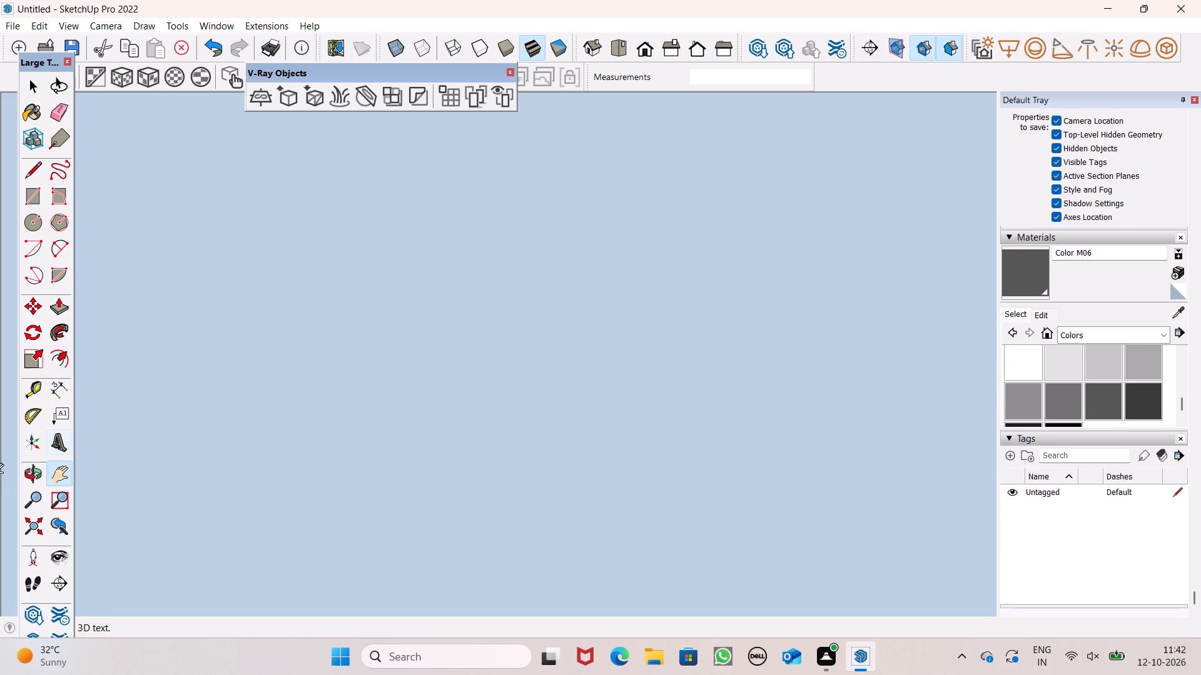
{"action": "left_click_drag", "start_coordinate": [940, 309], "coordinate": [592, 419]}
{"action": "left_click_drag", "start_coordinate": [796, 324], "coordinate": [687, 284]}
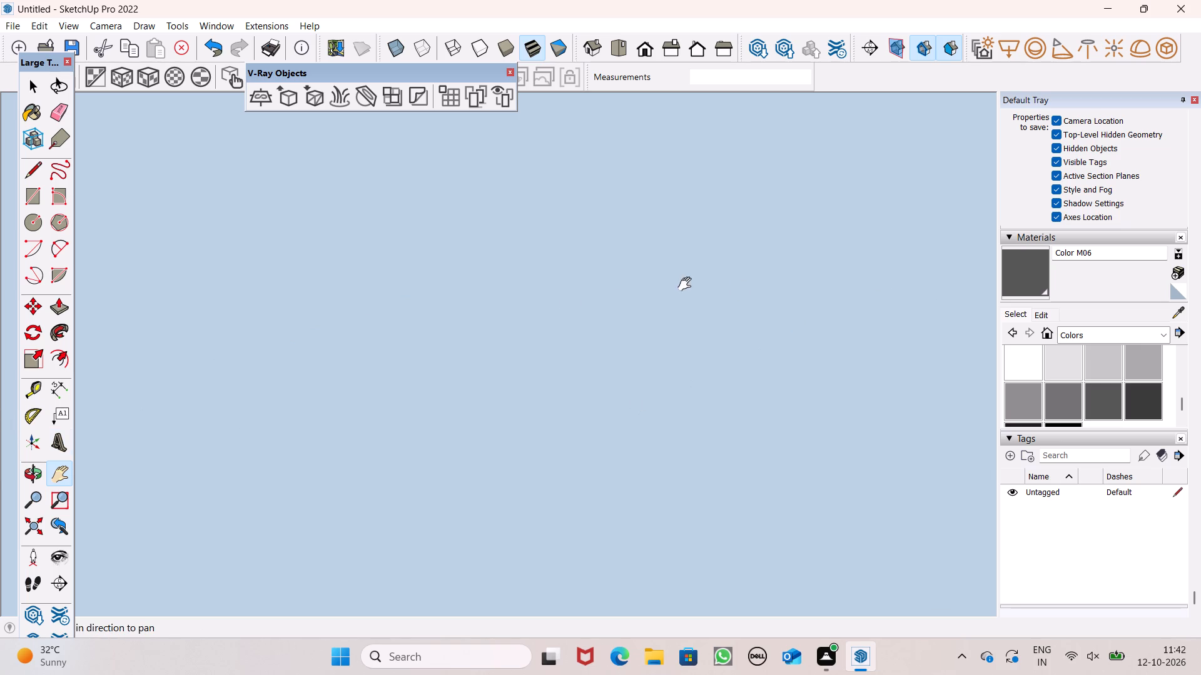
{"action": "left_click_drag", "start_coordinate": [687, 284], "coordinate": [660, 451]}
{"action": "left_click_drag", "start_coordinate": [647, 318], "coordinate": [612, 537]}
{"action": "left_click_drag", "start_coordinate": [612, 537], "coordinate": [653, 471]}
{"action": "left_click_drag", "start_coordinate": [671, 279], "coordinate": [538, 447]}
Return to the front view and examine the depth of the window copy at the lowest balcony's rear-wall opening from close to its side.
{"action": "left_click", "coordinate": [647, 60]}
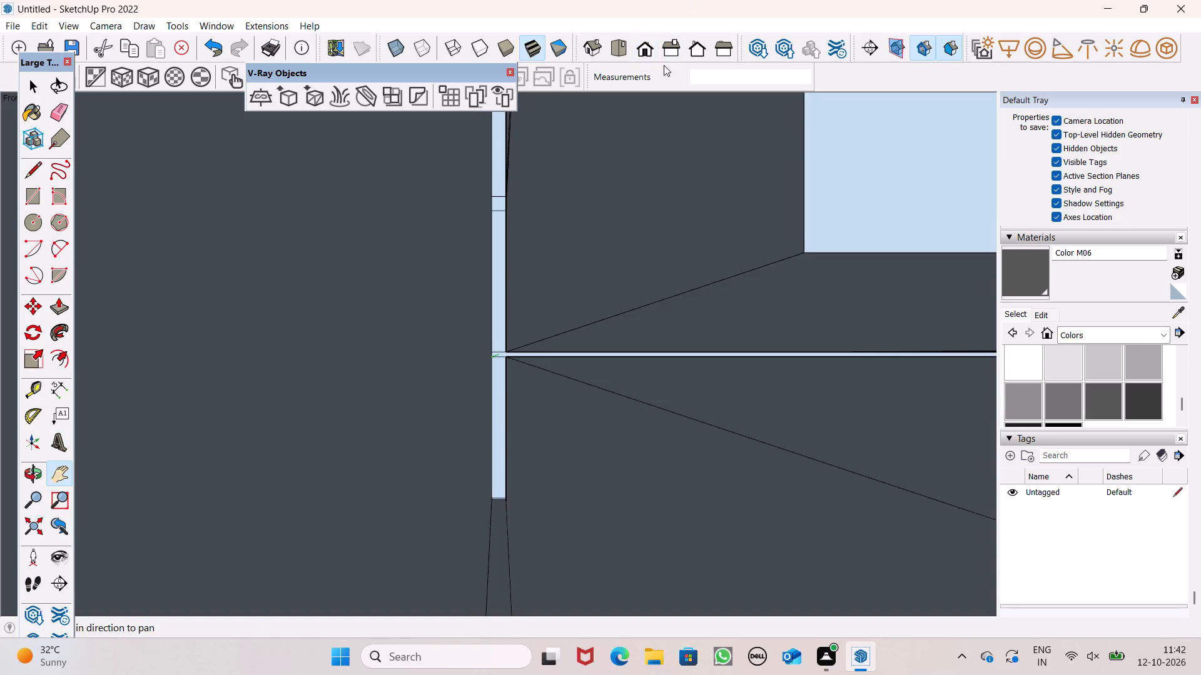
{"action": "scroll", "coordinate": [742, 189], "scroll_direction": "down", "scroll_amount": 20}
{"action": "scroll", "coordinate": [776, 169], "scroll_direction": "down", "scroll_amount": 6}
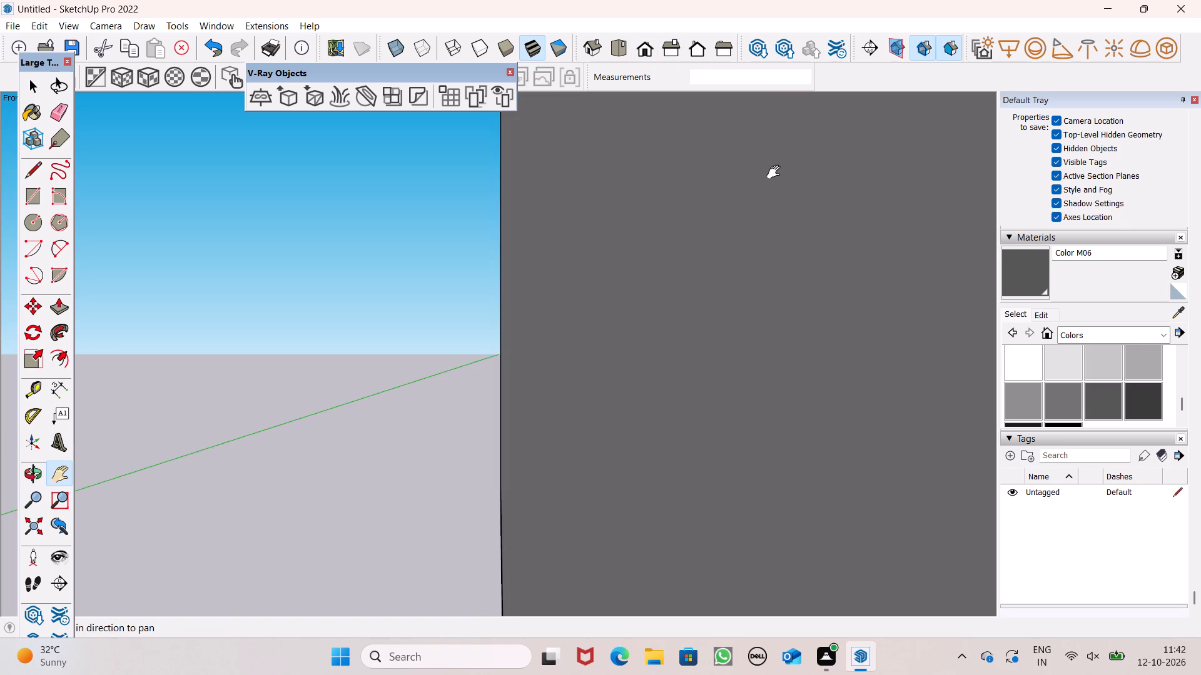
{"action": "scroll", "coordinate": [758, 176], "scroll_direction": "down", "scroll_amount": 7}
{"action": "scroll", "coordinate": [555, 206], "scroll_direction": "down", "scroll_amount": 7}
{"action": "scroll", "coordinate": [430, 213], "scroll_direction": "down", "scroll_amount": 7}
{"action": "scroll", "coordinate": [539, 192], "scroll_direction": "down", "scroll_amount": 3}
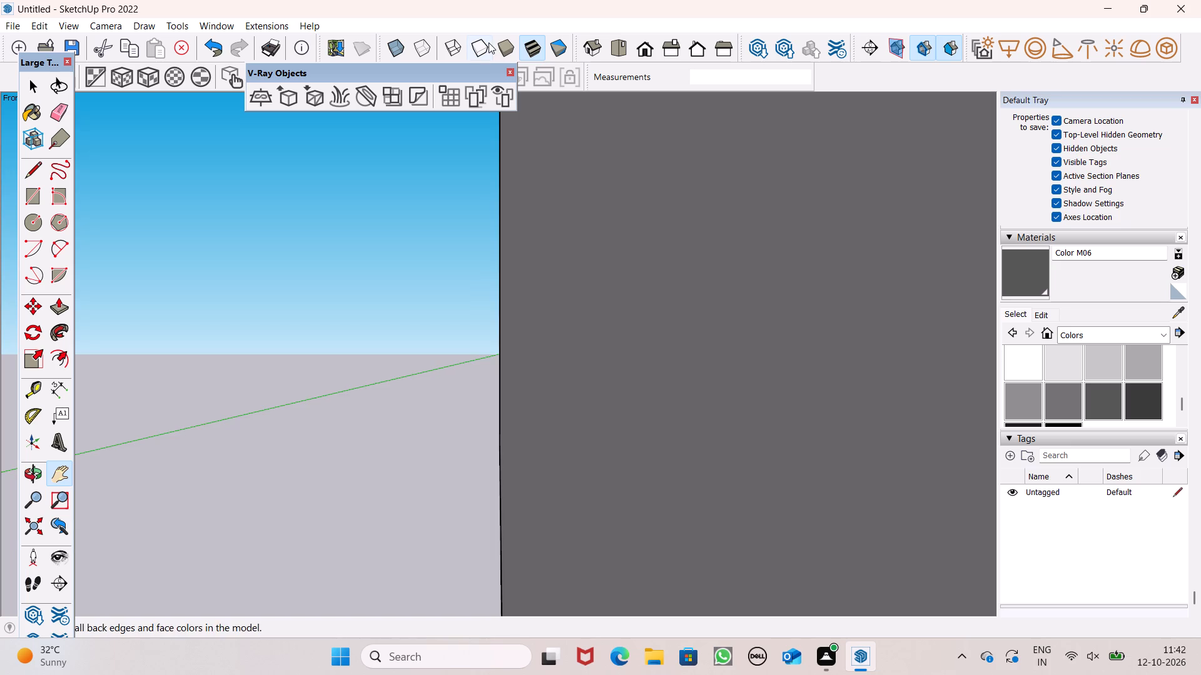
{"action": "left_click", "coordinate": [654, 47]}
{"action": "key", "text": "space"}
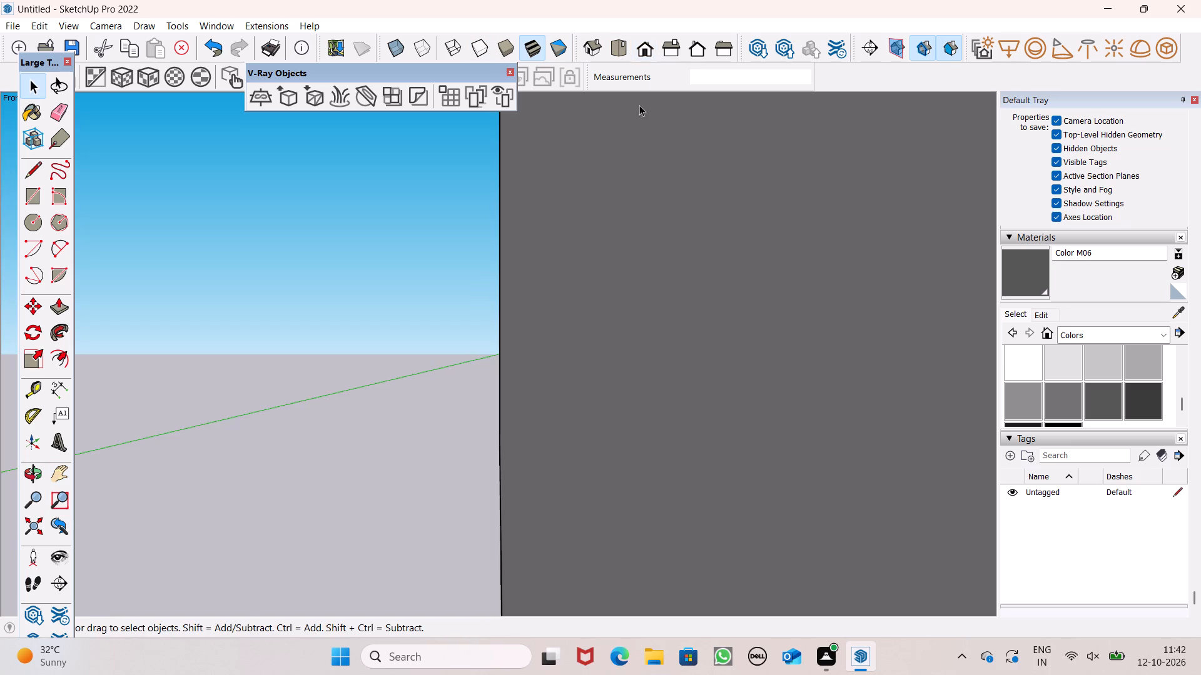
{"action": "key", "text": "space"}
{"action": "scroll", "coordinate": [614, 200], "scroll_direction": "down", "scroll_amount": 9}
{"action": "scroll", "coordinate": [446, 278], "scroll_direction": "down", "scroll_amount": 15}
{"action": "scroll", "coordinate": [593, 141], "scroll_direction": "down", "scroll_amount": 7}
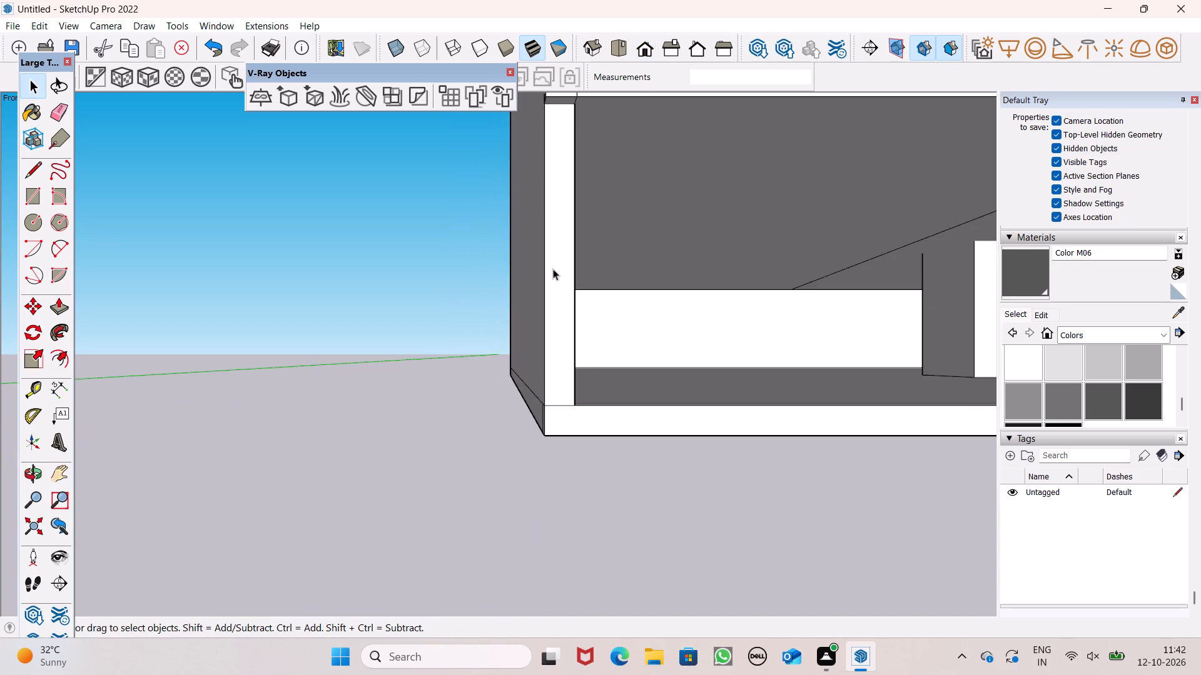
{"action": "scroll", "coordinate": [534, 295], "scroll_direction": "down", "scroll_amount": 7}
{"action": "middle_click_drag", "start_coordinate": [714, 316], "coordinate": [634, 409]}
{"action": "scroll", "coordinate": [603, 257], "scroll_direction": "up", "scroll_amount": 3}
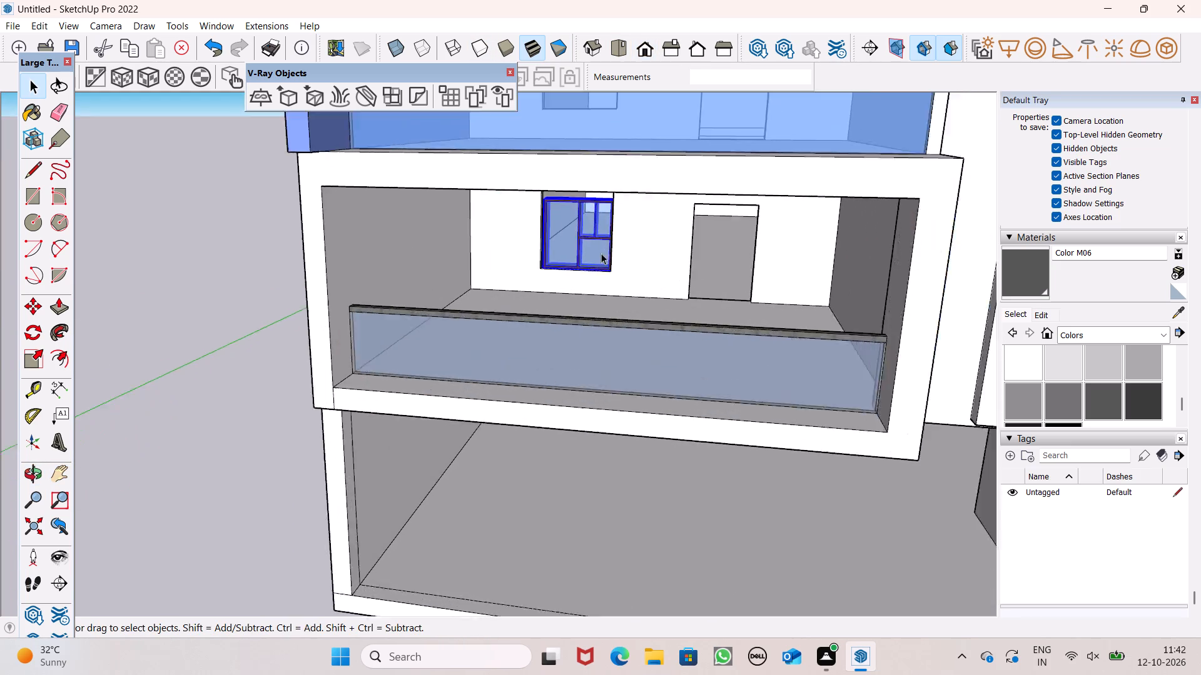
{"action": "scroll", "coordinate": [601, 253], "scroll_direction": "up", "scroll_amount": 5}
{"action": "scroll", "coordinate": [776, 350], "scroll_direction": "up", "scroll_amount": 3}
{"action": "middle_click_drag", "start_coordinate": [805, 359], "coordinate": [593, 365]}
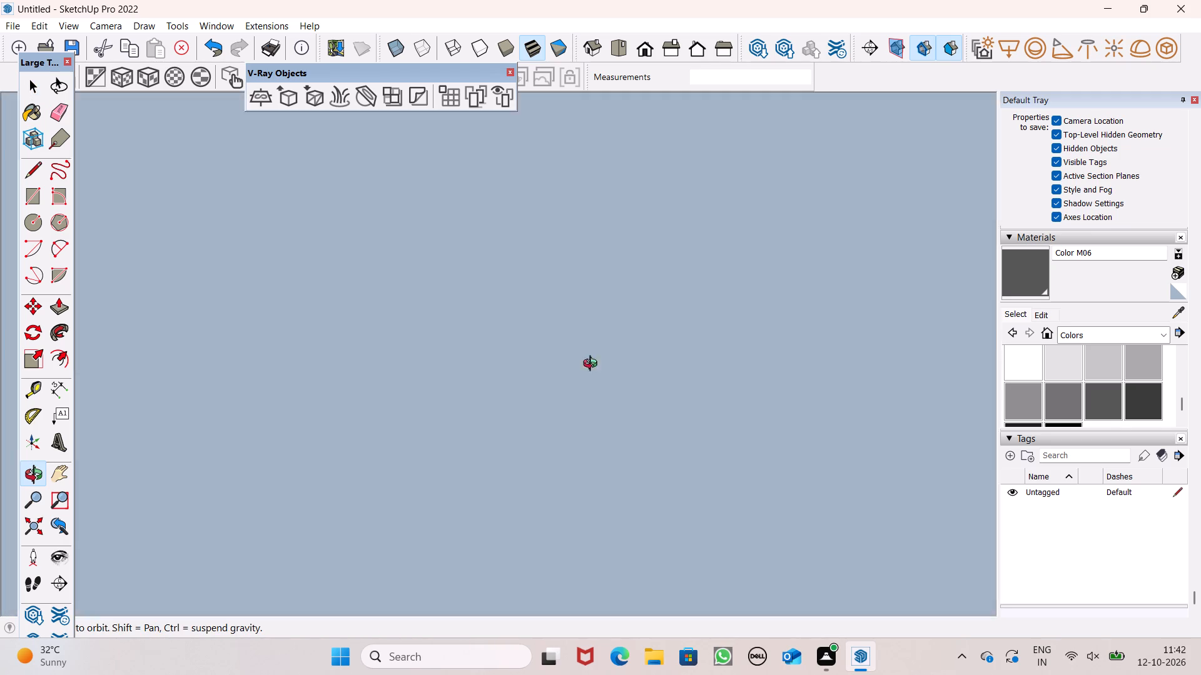
{"action": "middle_click_drag", "start_coordinate": [593, 365], "coordinate": [631, 366]}
{"action": "scroll", "coordinate": [759, 413], "scroll_direction": "up", "scroll_amount": 9}
{"action": "middle_click_drag", "start_coordinate": [899, 499], "coordinate": [743, 479]}
{"action": "scroll", "coordinate": [743, 479], "scroll_direction": "up", "scroll_amount": 1}
{"action": "scroll", "coordinate": [644, 465], "scroll_direction": "up", "scroll_amount": 5}
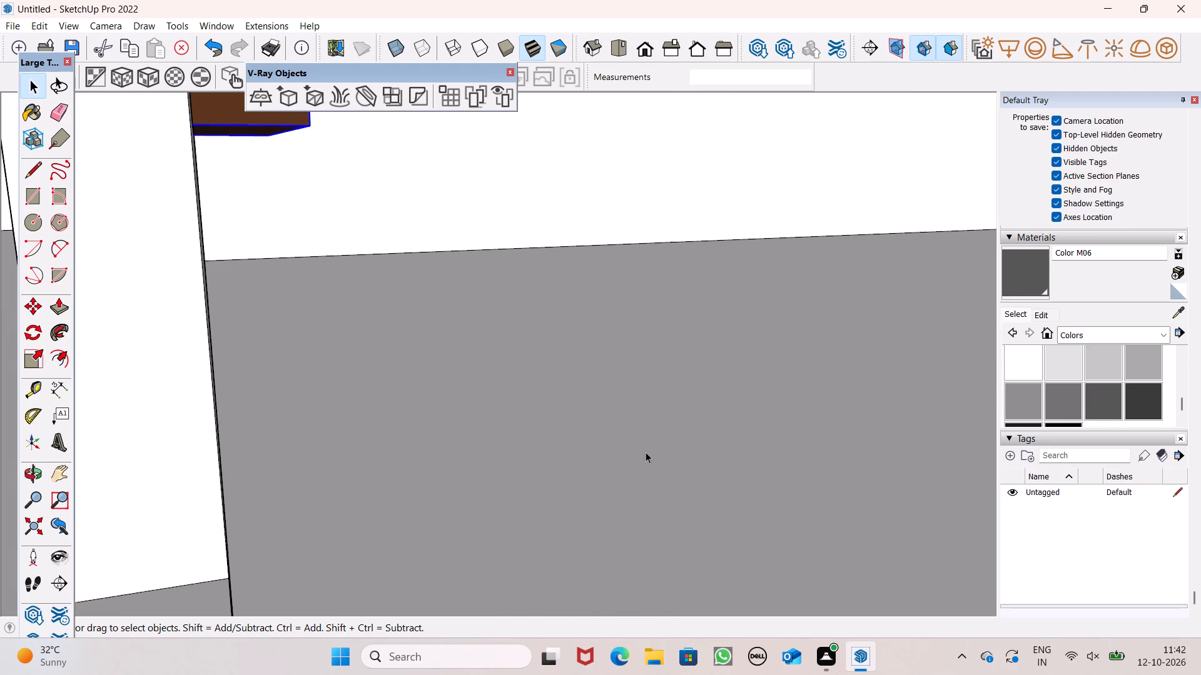
{"action": "middle_click_drag", "start_coordinate": [646, 451], "coordinate": [595, 434]}
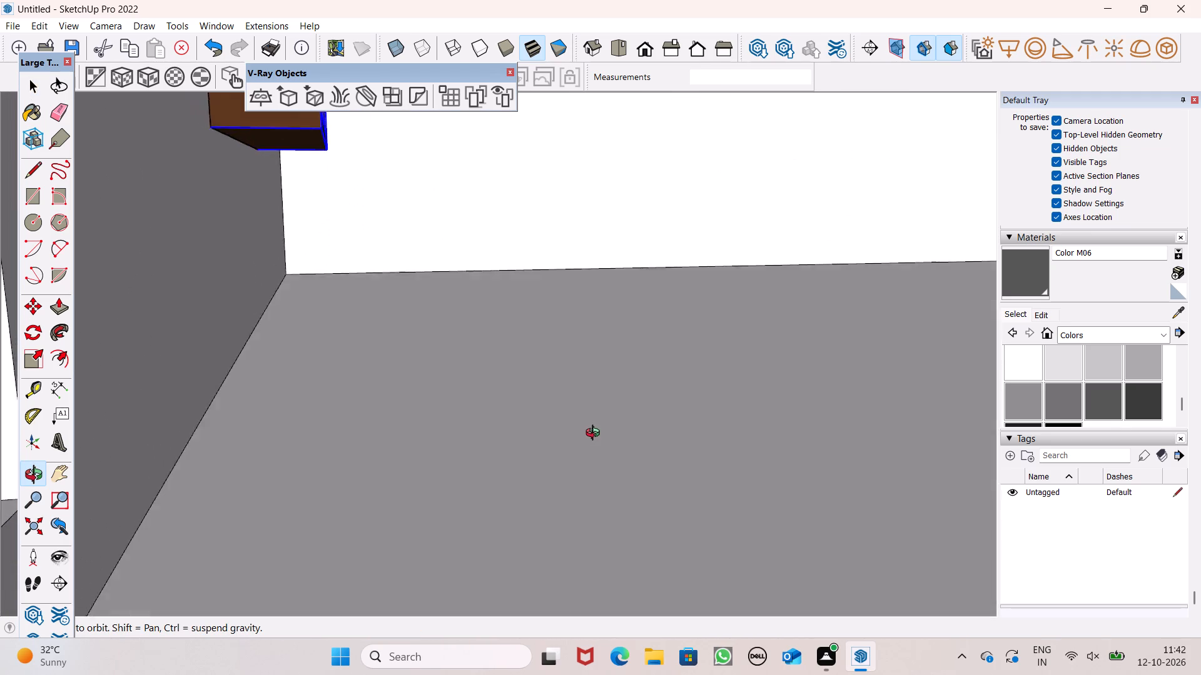
{"action": "middle_click_drag", "start_coordinate": [595, 434], "coordinate": [579, 397]}
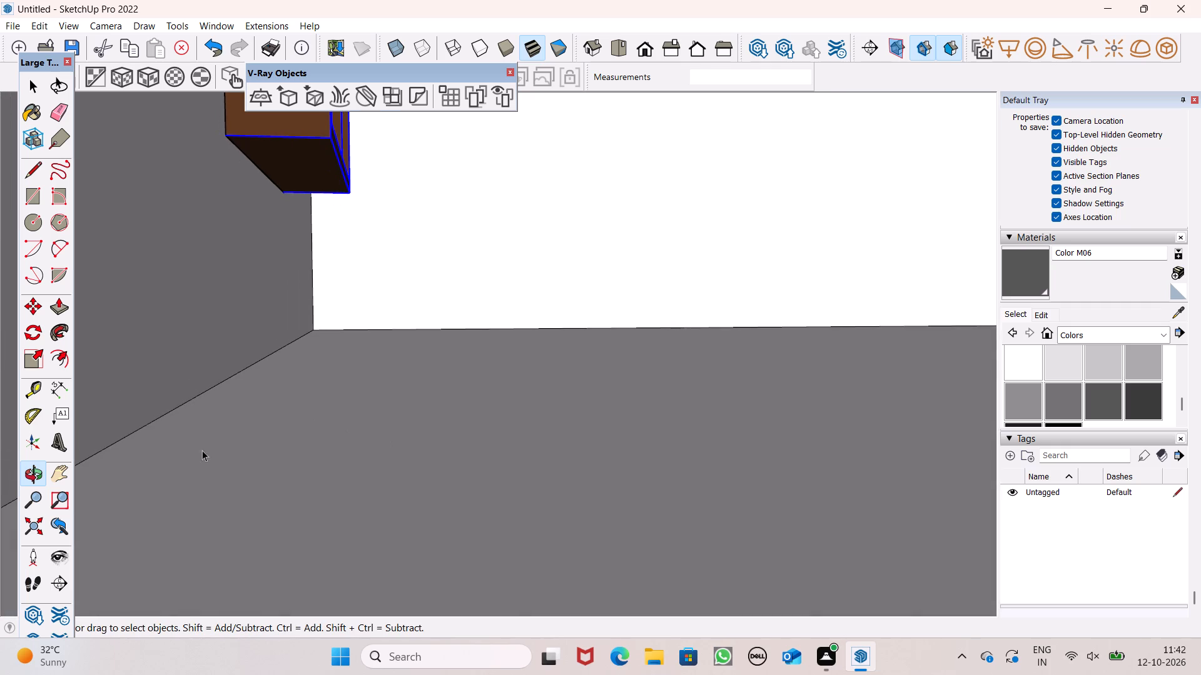
{"action": "left_click_drag", "start_coordinate": [51, 564], "coordinate": [65, 553]}
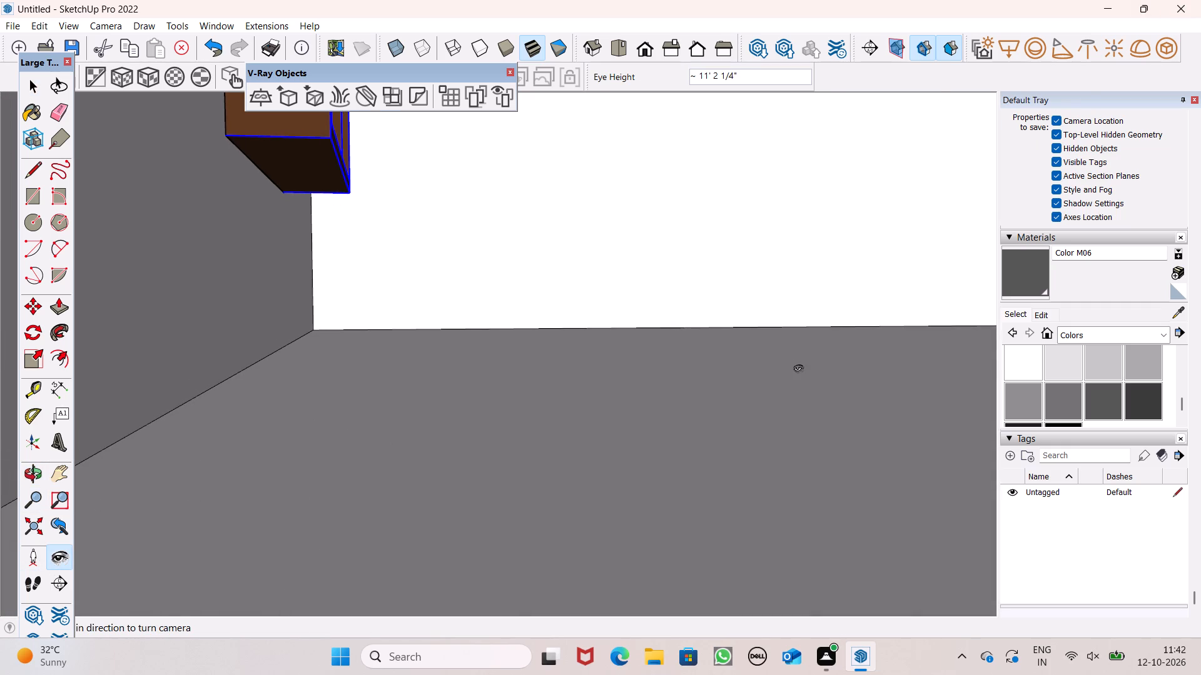
{"action": "left_click_drag", "start_coordinate": [799, 369], "coordinate": [507, 313]}
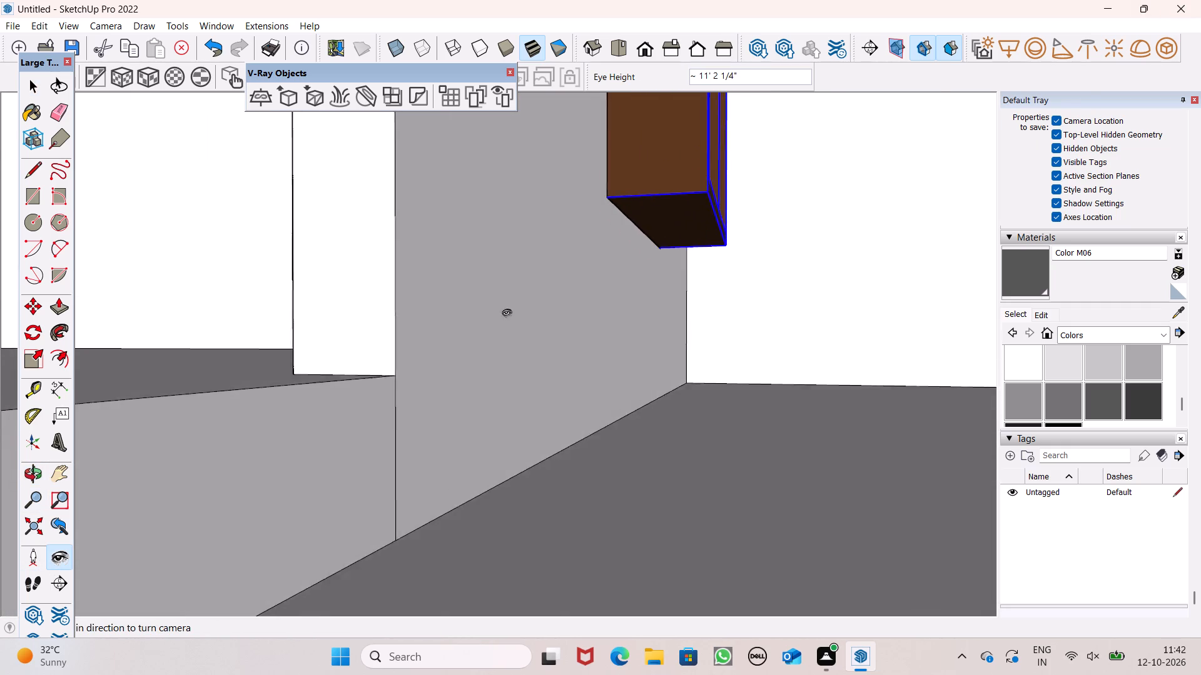
{"action": "left_click_drag", "start_coordinate": [507, 313], "coordinate": [552, 171]}
{"action": "scroll", "coordinate": [627, 141], "scroll_direction": "up", "scroll_amount": 4}
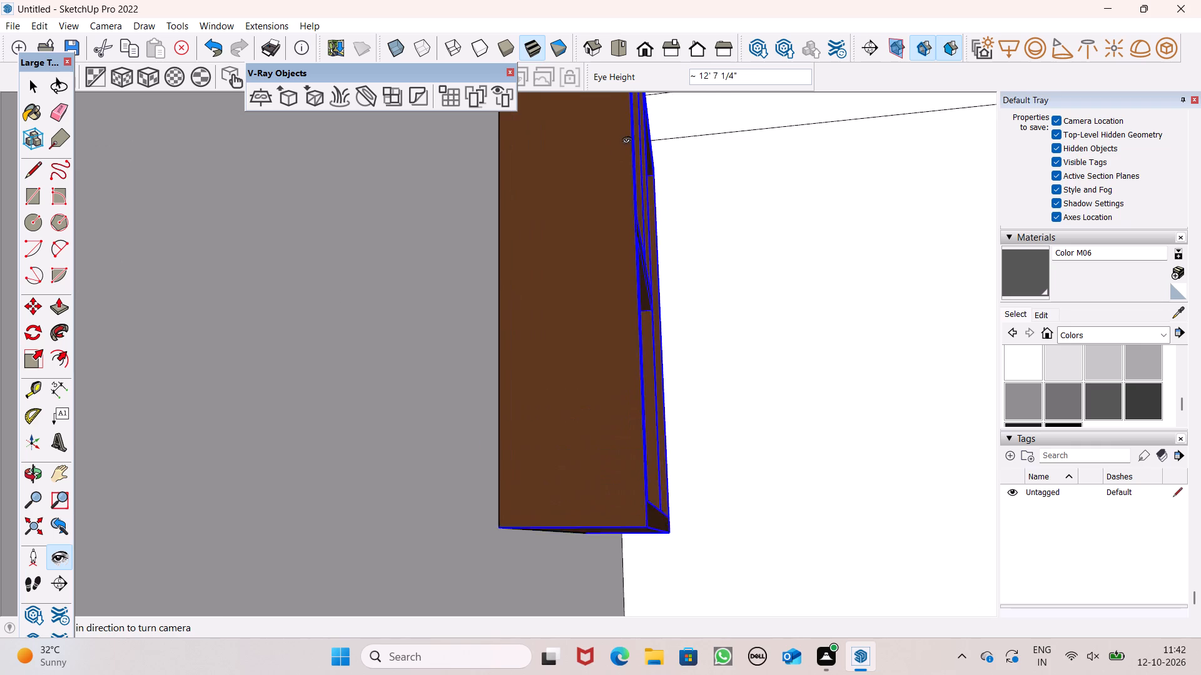
{"action": "scroll", "coordinate": [627, 141], "scroll_direction": "up", "scroll_amount": 2}
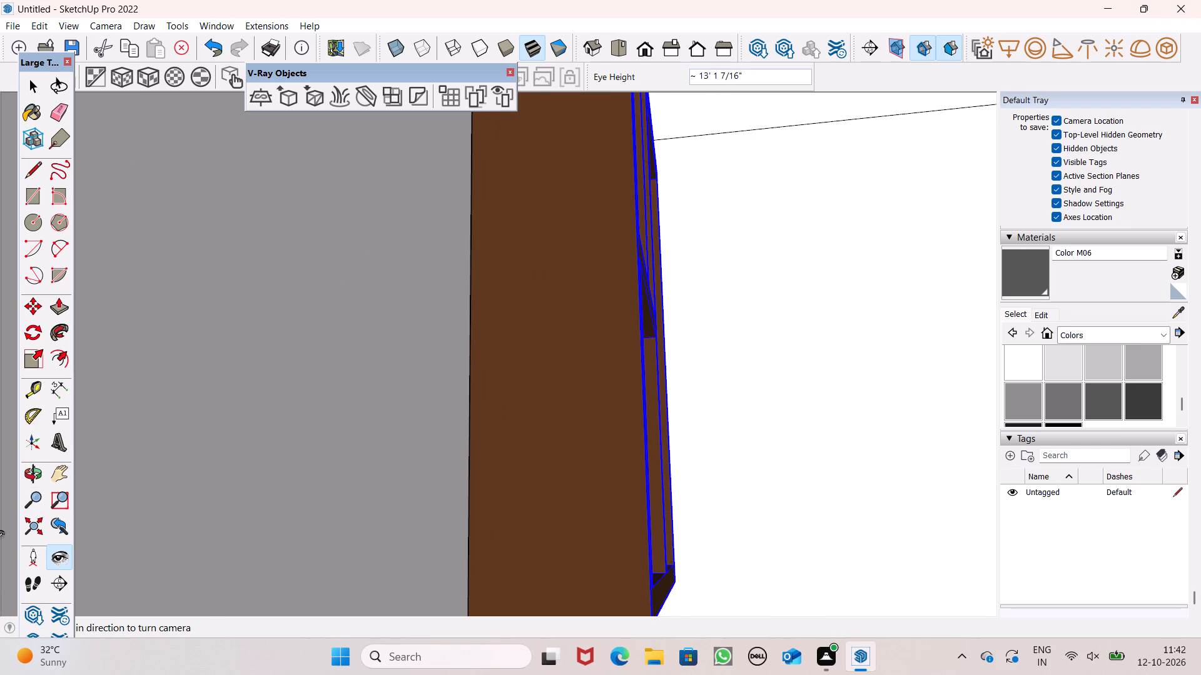
Thin the window copy's depth by scaling it along the green axis to 0.11 and again to 0.50.
{"action": "left_click", "coordinate": [33, 369]}
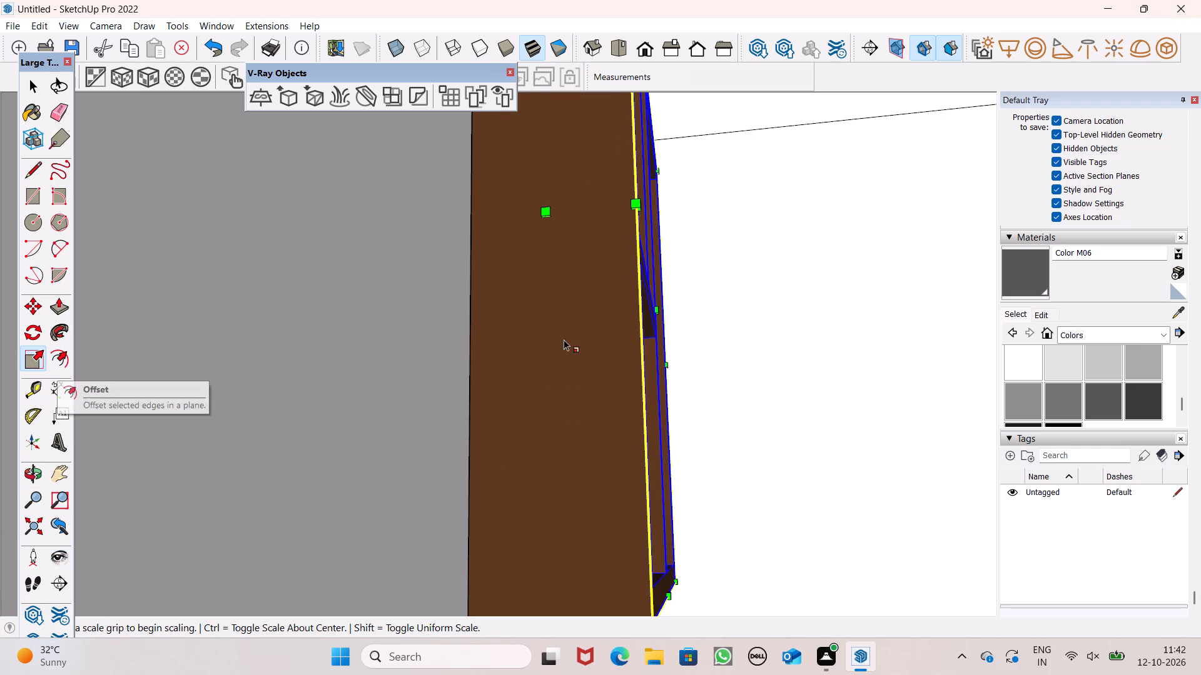
{"action": "left_click_drag", "start_coordinate": [657, 309], "coordinate": [541, 320]}
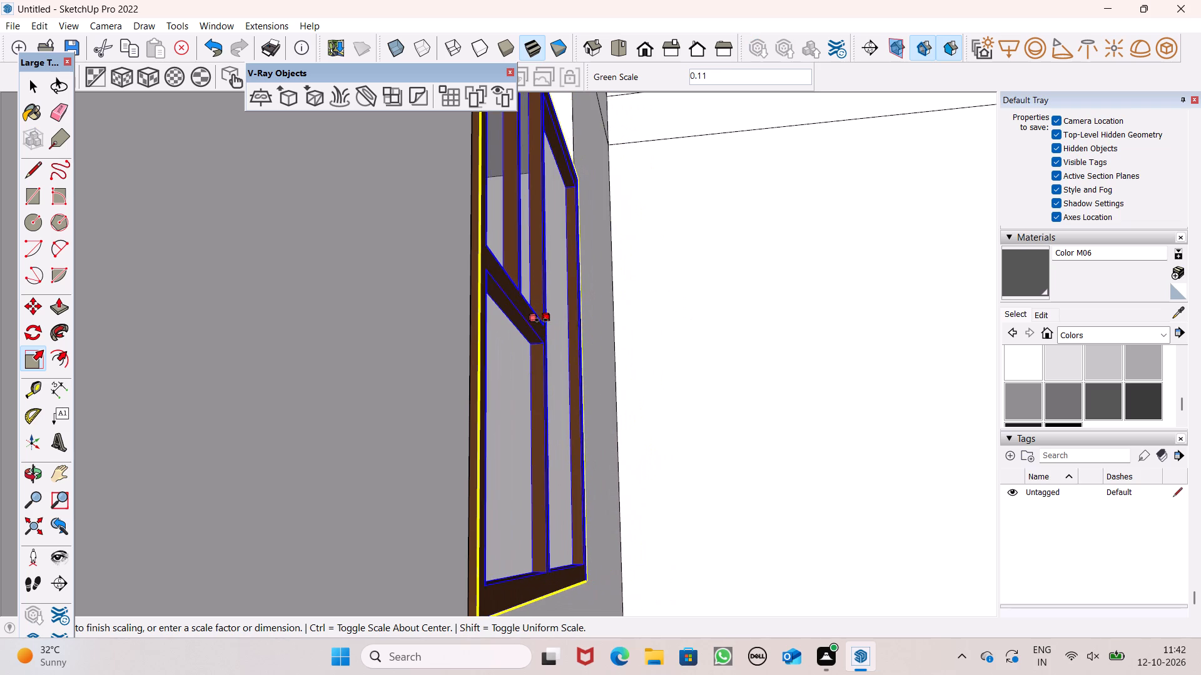
{"action": "left_click_drag", "start_coordinate": [541, 320], "coordinate": [535, 331]}
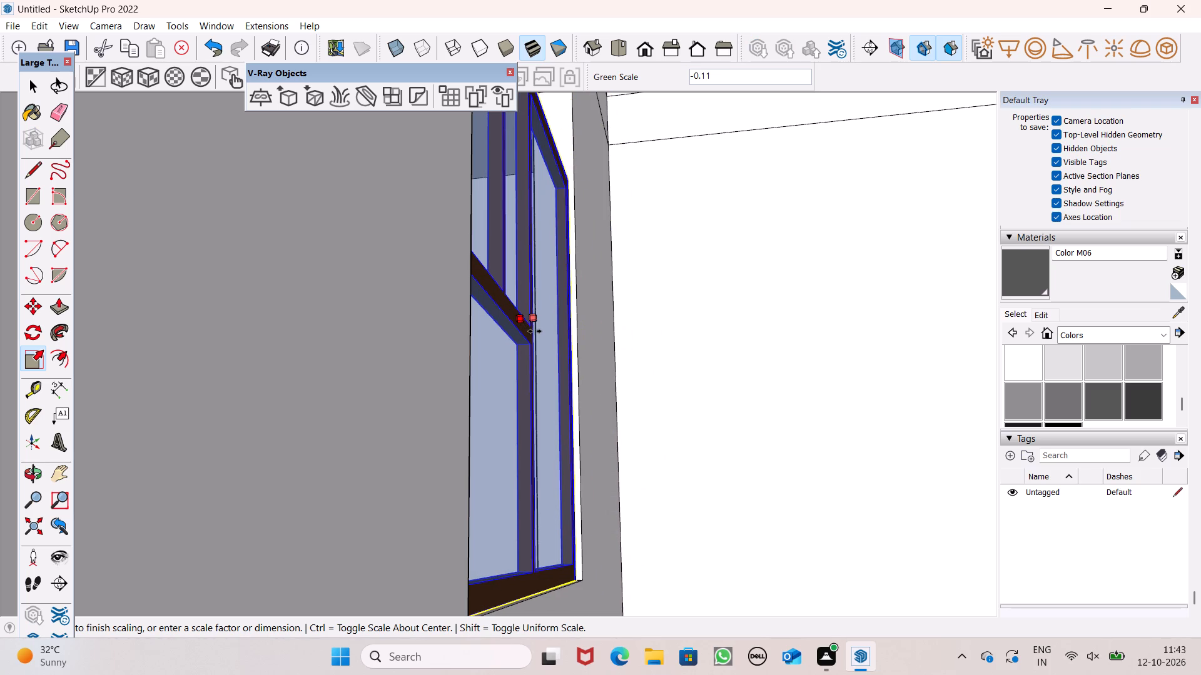
{"action": "left_click_drag", "start_coordinate": [535, 331], "coordinate": [547, 334]}
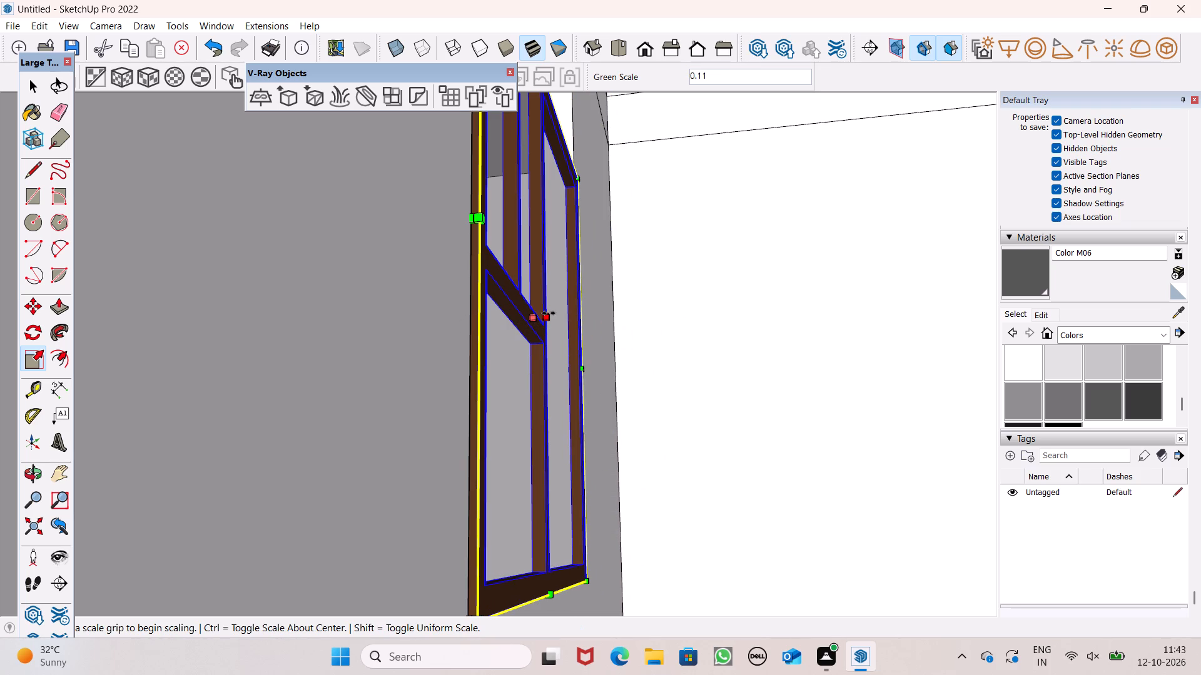
{"action": "left_click_drag", "start_coordinate": [552, 312], "coordinate": [539, 311]}
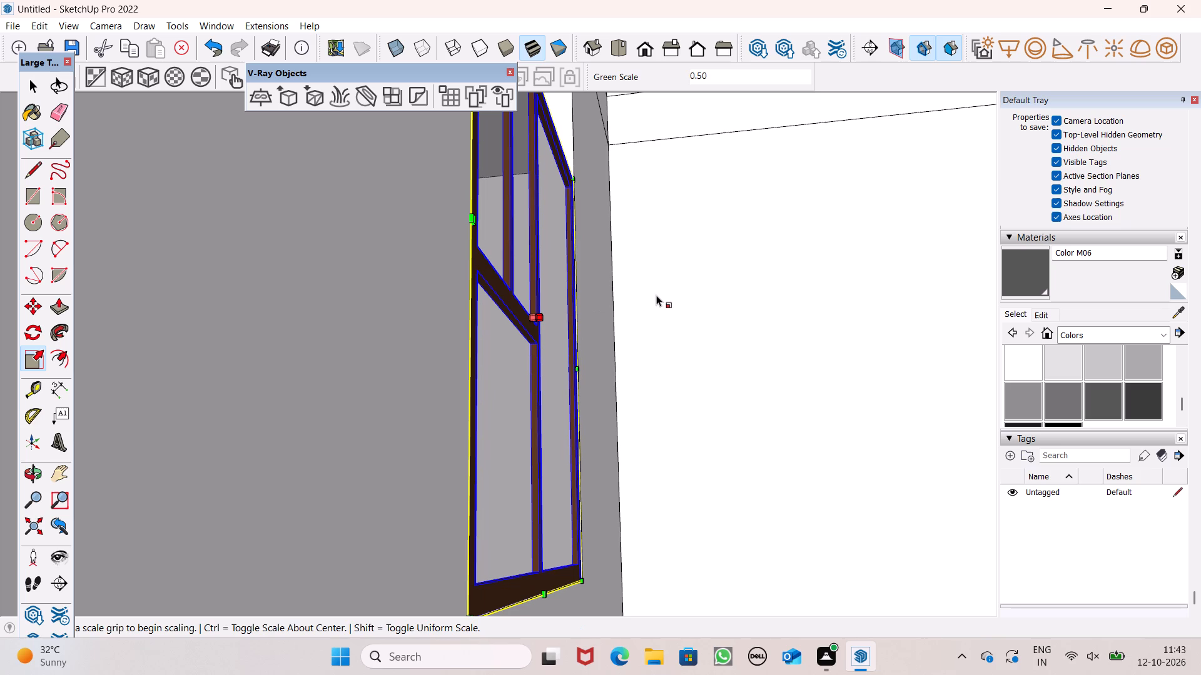
{"action": "key", "text": "space"}
Scale the window copy outward from its middle face to deepen its frame within the lowest balcony's rear-wall opening, and check the fit.
{"action": "middle_click_drag", "start_coordinate": [616, 347], "coordinate": [806, 384]}
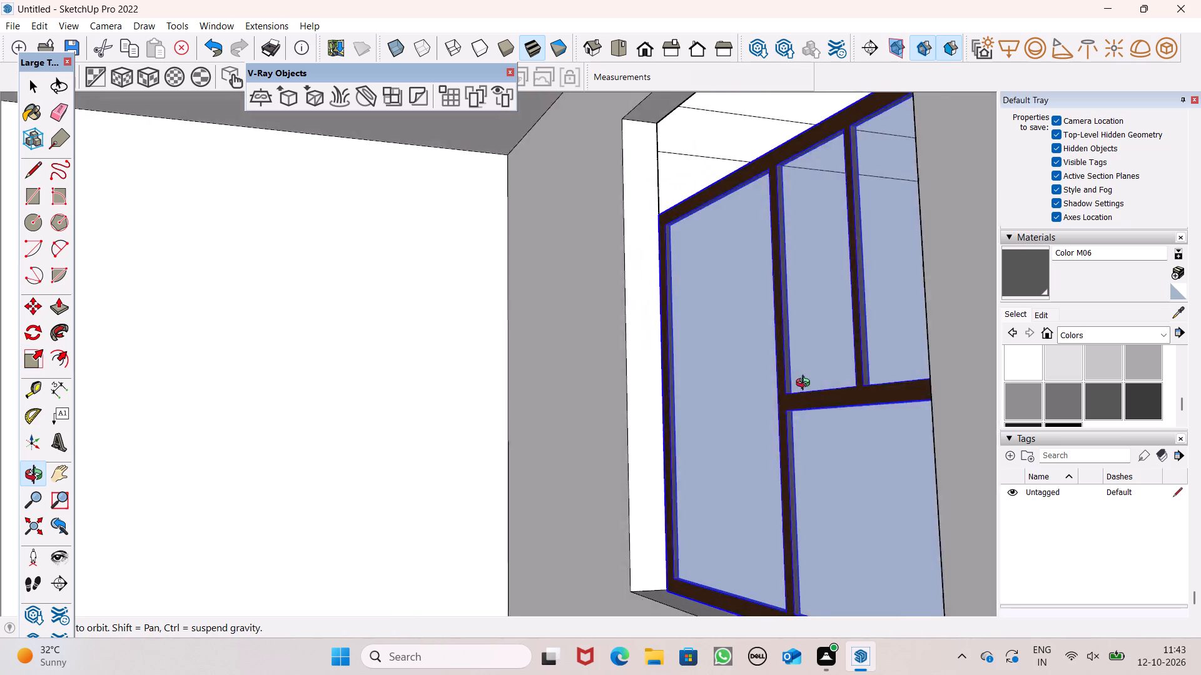
{"action": "middle_click_drag", "start_coordinate": [806, 384], "coordinate": [881, 402]}
{"action": "scroll", "coordinate": [637, 328], "scroll_direction": "down", "scroll_amount": 2}
{"action": "middle_click_drag", "start_coordinate": [696, 404], "coordinate": [607, 502]}
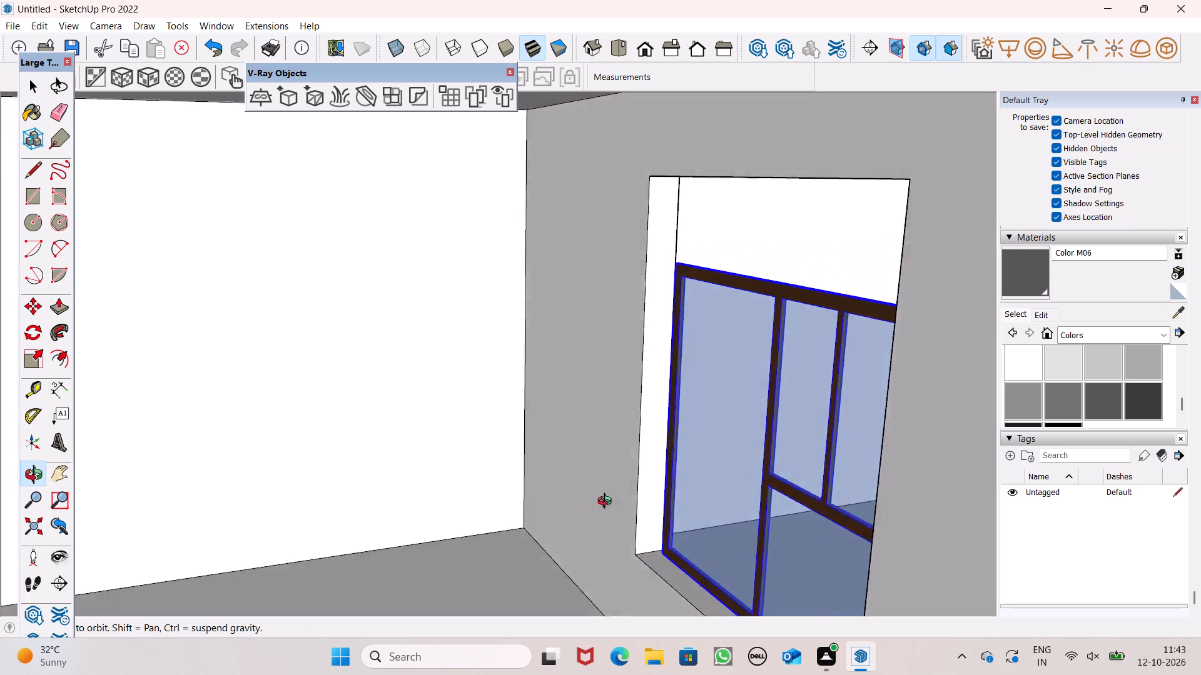
{"action": "middle_click_drag", "start_coordinate": [607, 502], "coordinate": [639, 472]}
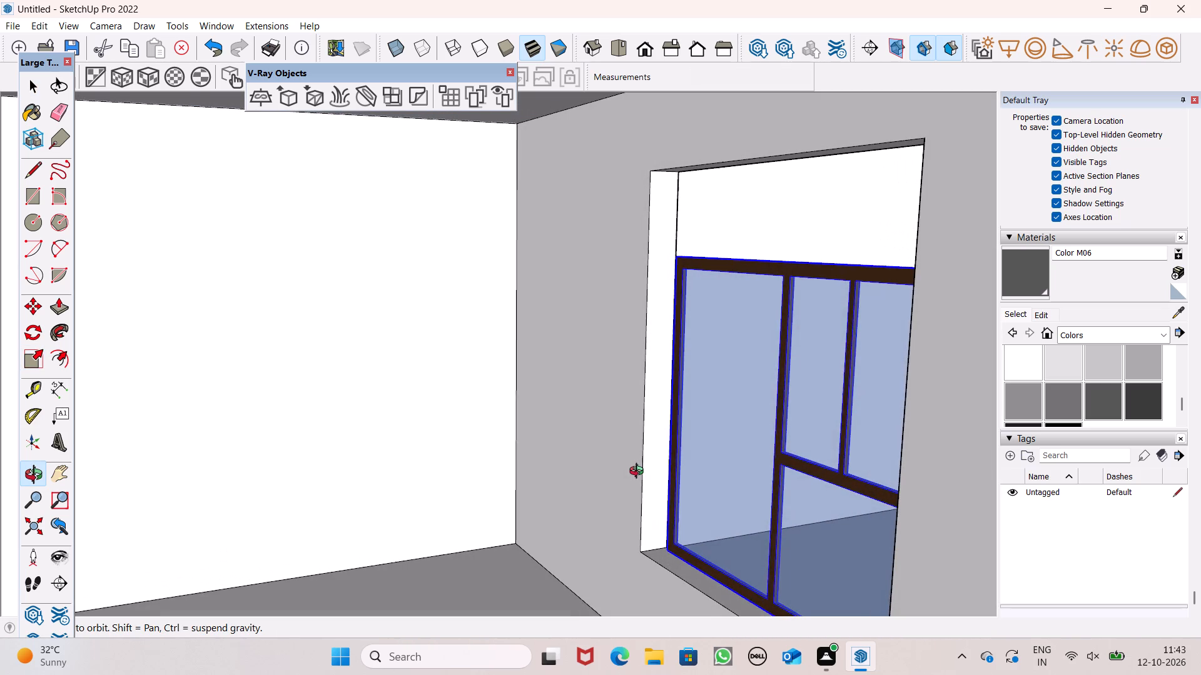
{"action": "middle_click_drag", "start_coordinate": [639, 472], "coordinate": [642, 472]}
{"action": "left_click", "coordinate": [789, 482]}
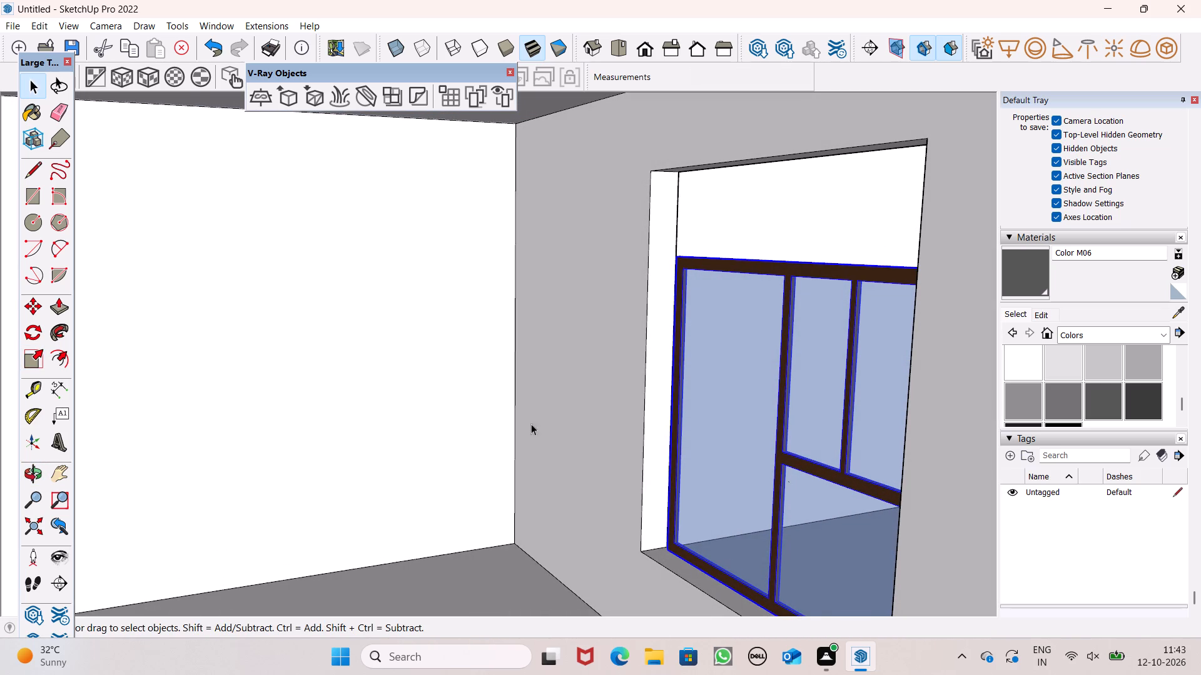
{"action": "left_click_drag", "start_coordinate": [39, 362], "coordinate": [54, 365]}
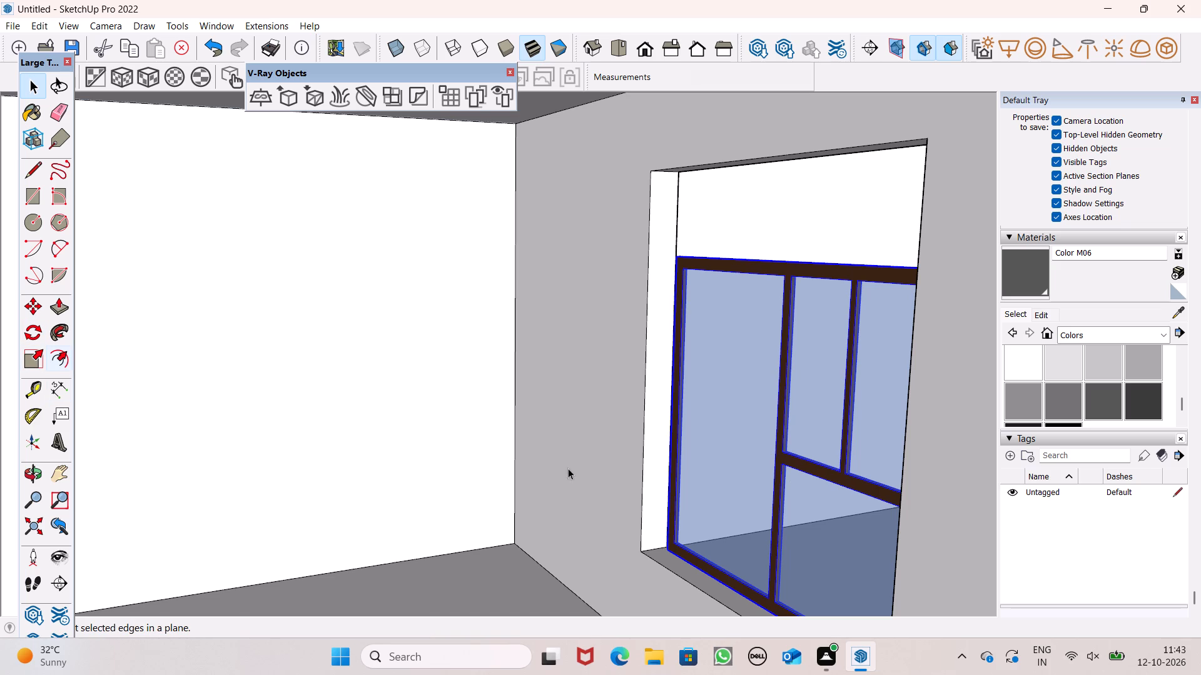
{"action": "left_click", "coordinate": [34, 364]}
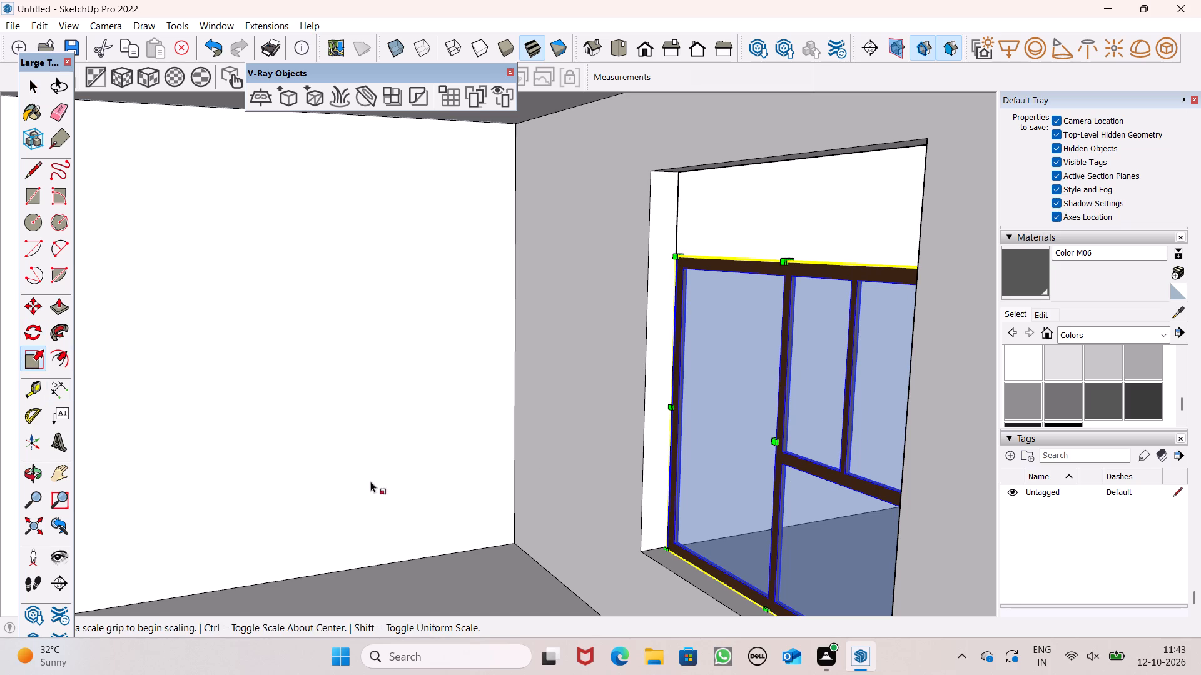
{"action": "left_click_drag", "start_coordinate": [781, 443], "coordinate": [747, 454]}
{"action": "middle_click_drag", "start_coordinate": [951, 506], "coordinate": [572, 517]}
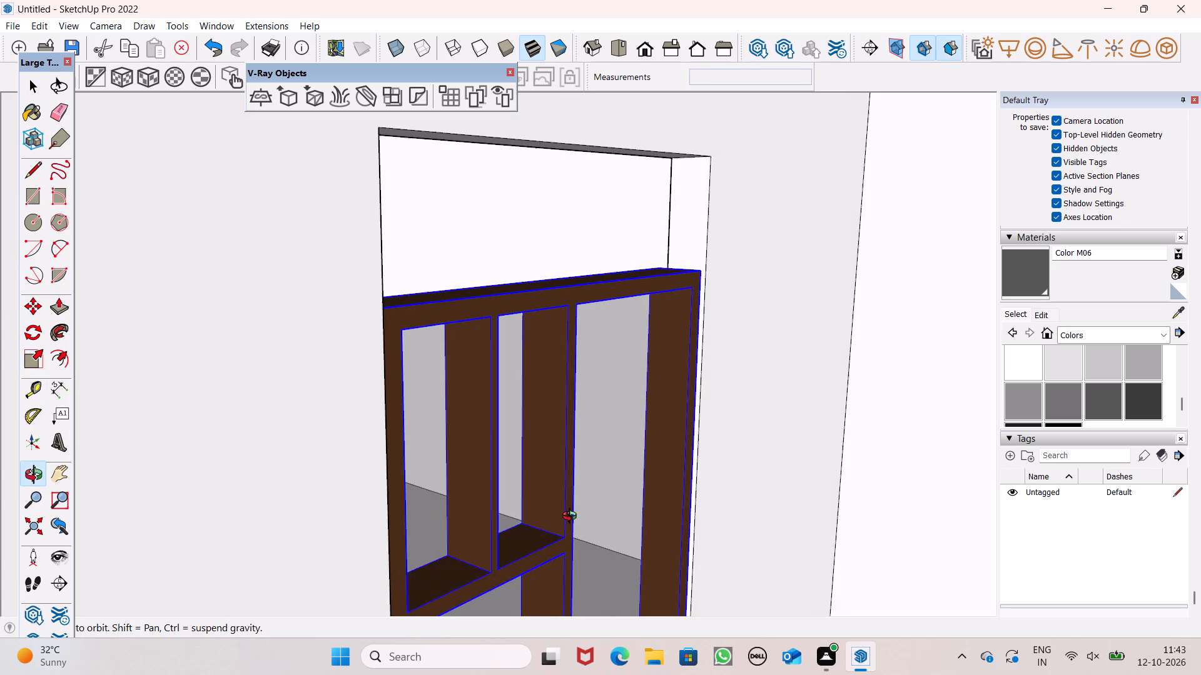
{"action": "middle_click_drag", "start_coordinate": [572, 517], "coordinate": [1193, 522]}
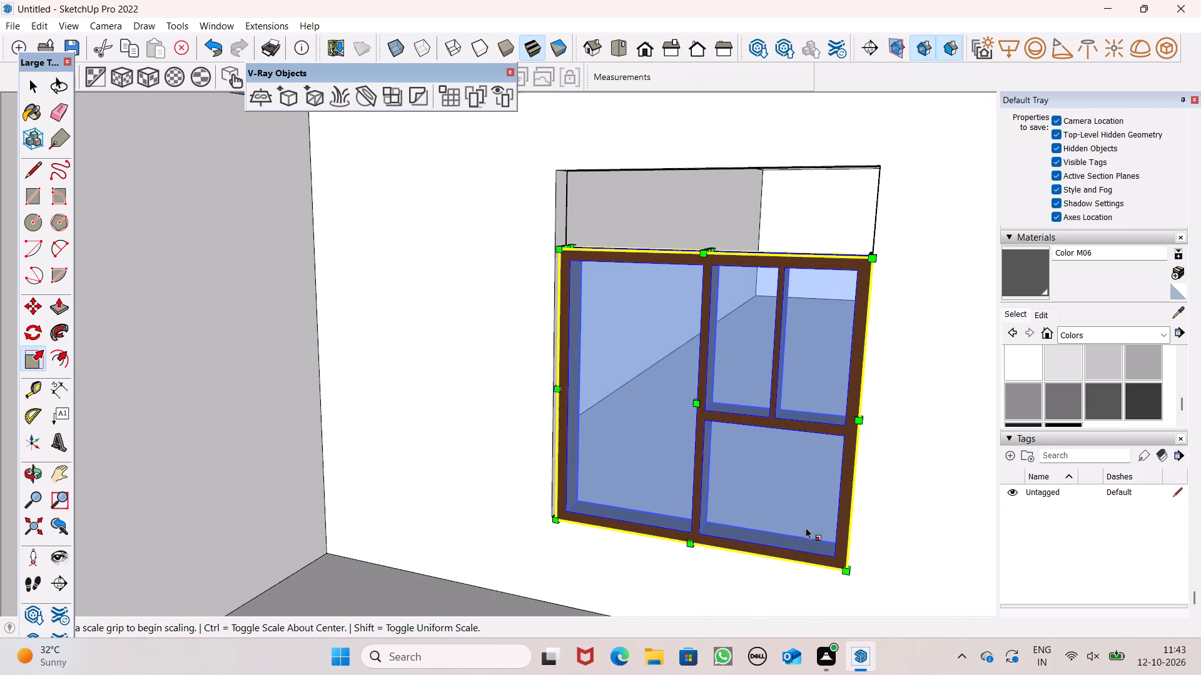
{"action": "key", "text": "space"}
{"action": "middle_click_drag", "start_coordinate": [807, 497], "coordinate": [825, 506]}
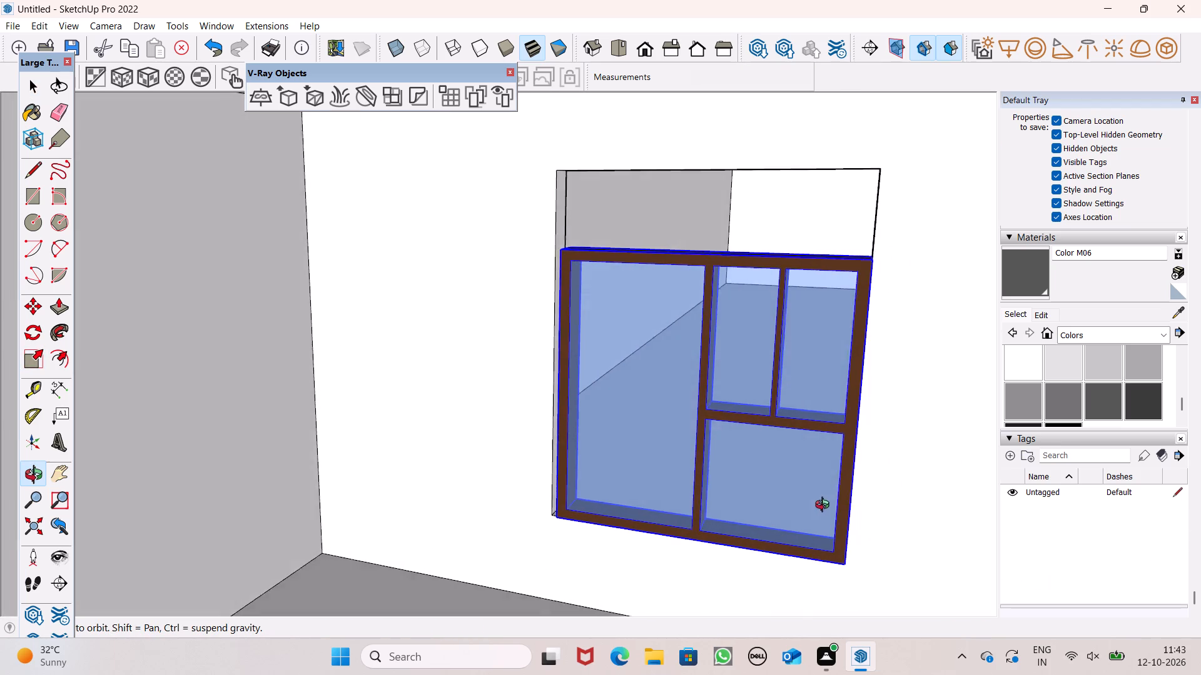
{"action": "middle_click_drag", "start_coordinate": [825, 506], "coordinate": [960, 507]}
{"action": "scroll", "coordinate": [568, 395], "scroll_direction": "up", "scroll_amount": 1}
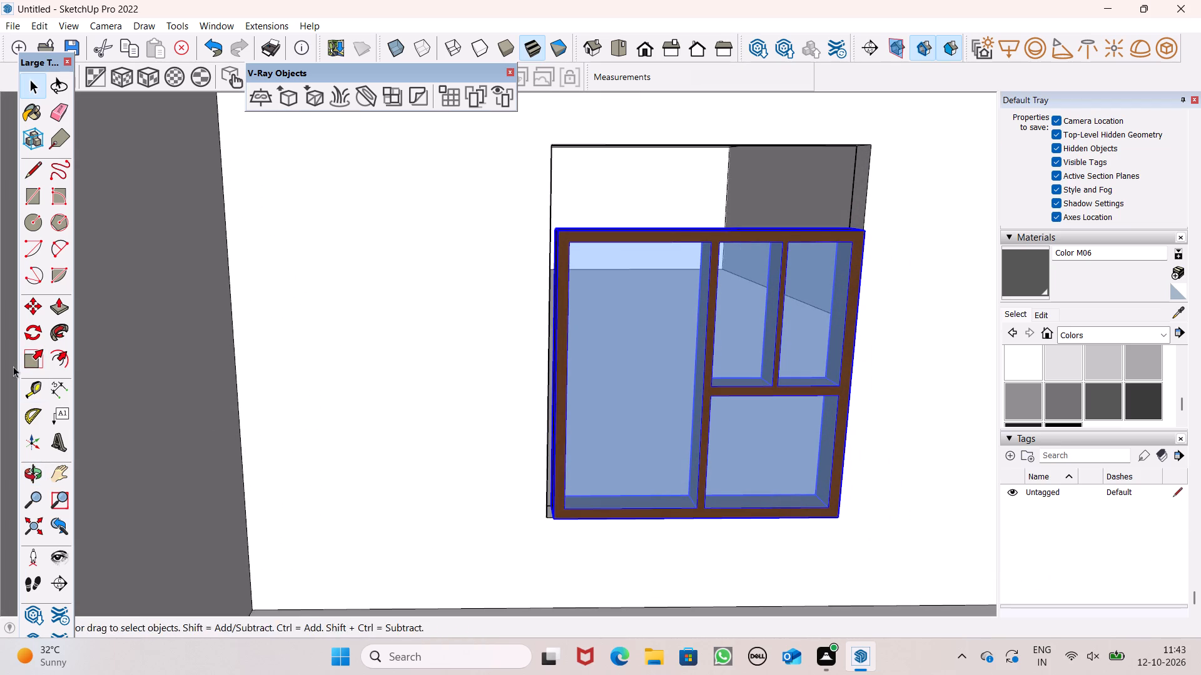
Widen the window copy along the red axis so its side edge meets the side of the lowest balcony's rear-wall opening.
{"action": "left_click", "coordinate": [50, 360]}
{"action": "left_click", "coordinate": [29, 360]}
{"action": "key", "text": "space"}
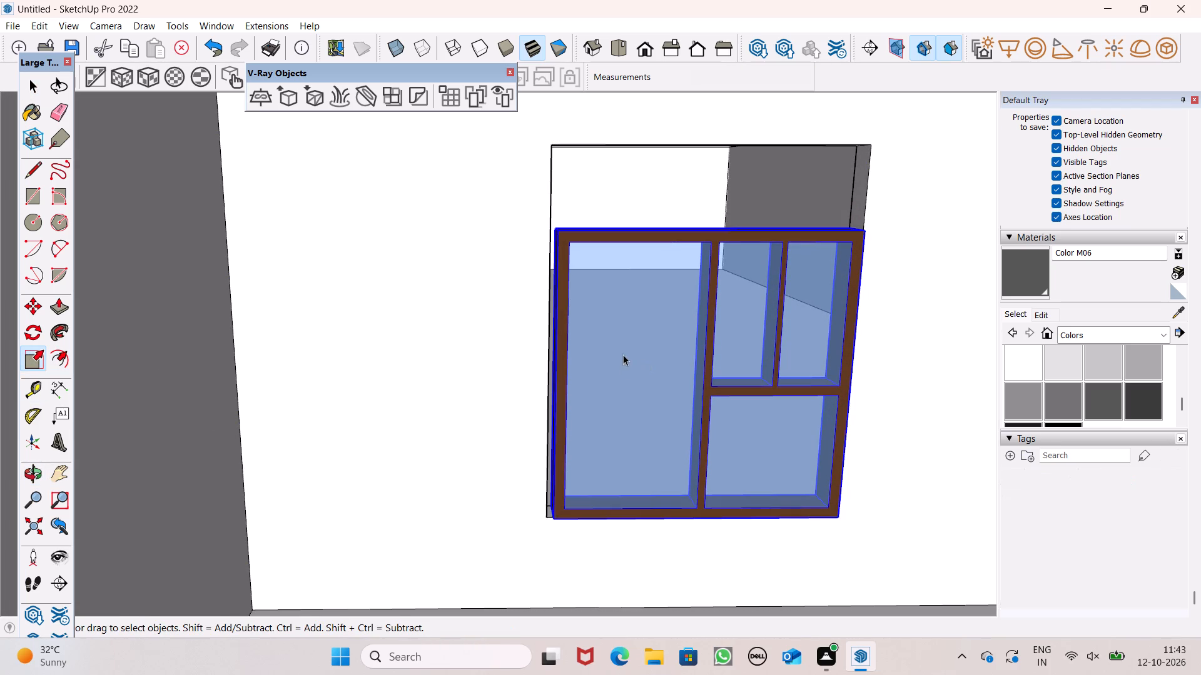
{"action": "left_click", "coordinate": [666, 355]}
{"action": "left_click", "coordinate": [31, 357]}
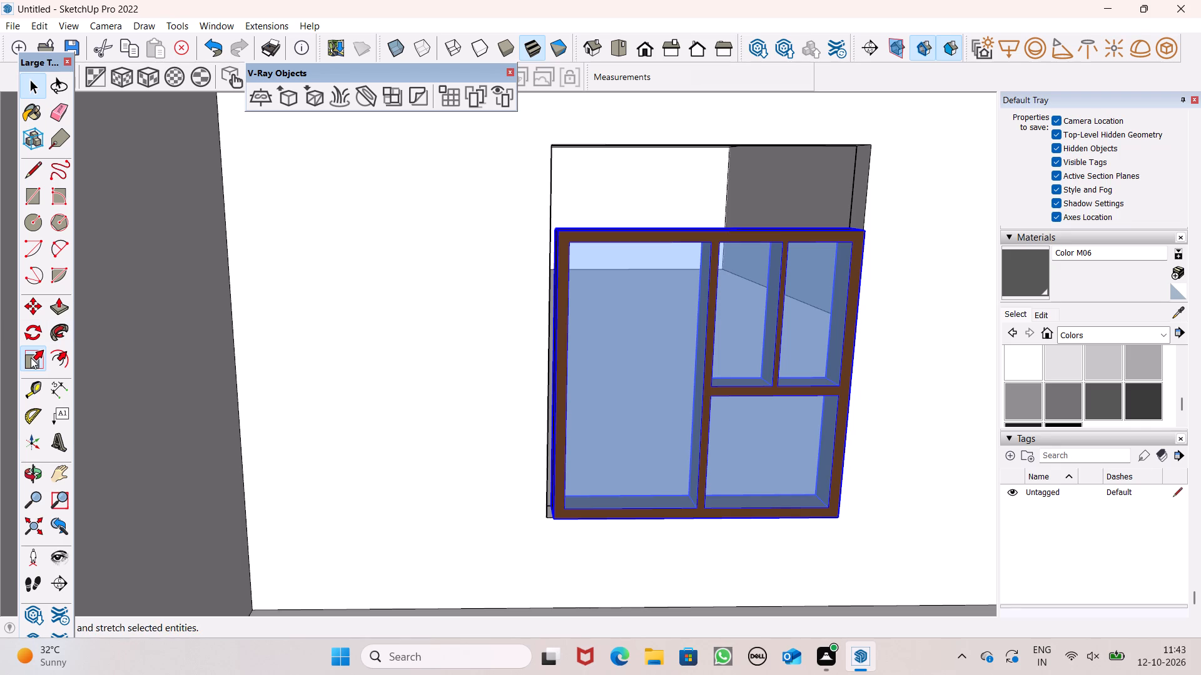
{"action": "scroll", "coordinate": [526, 406], "scroll_direction": "up", "scroll_amount": 7}
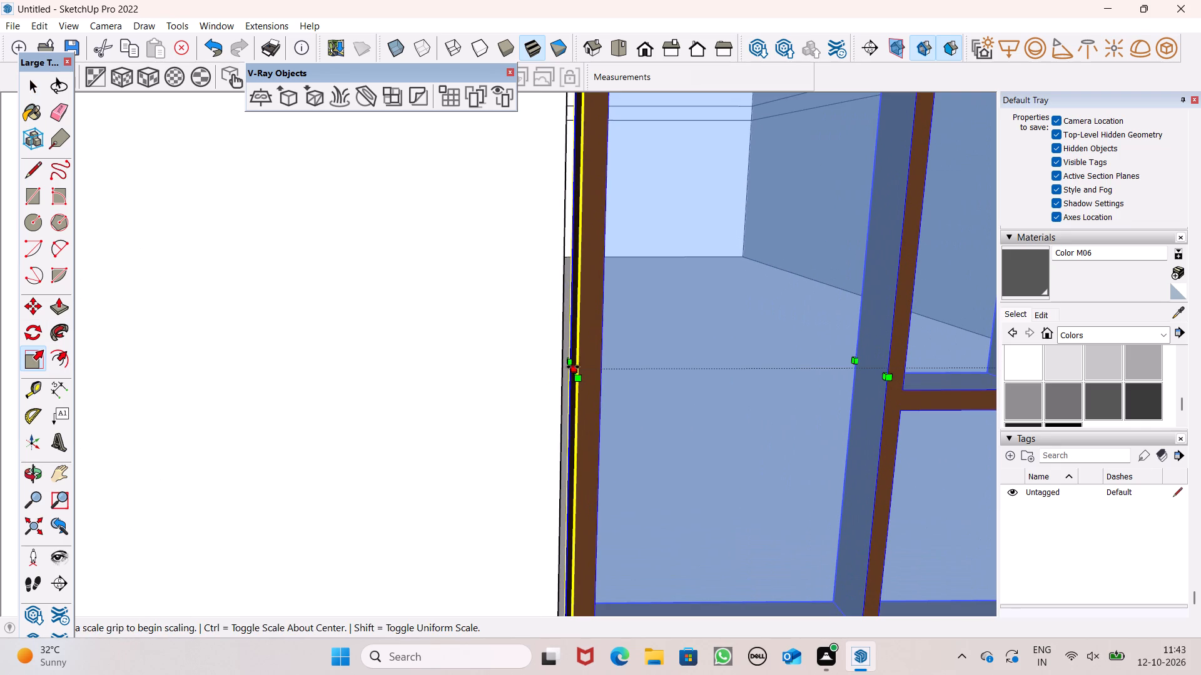
{"action": "left_click_drag", "start_coordinate": [575, 367], "coordinate": [550, 366]}
{"action": "scroll", "coordinate": [702, 391], "scroll_direction": "down", "scroll_amount": 2}
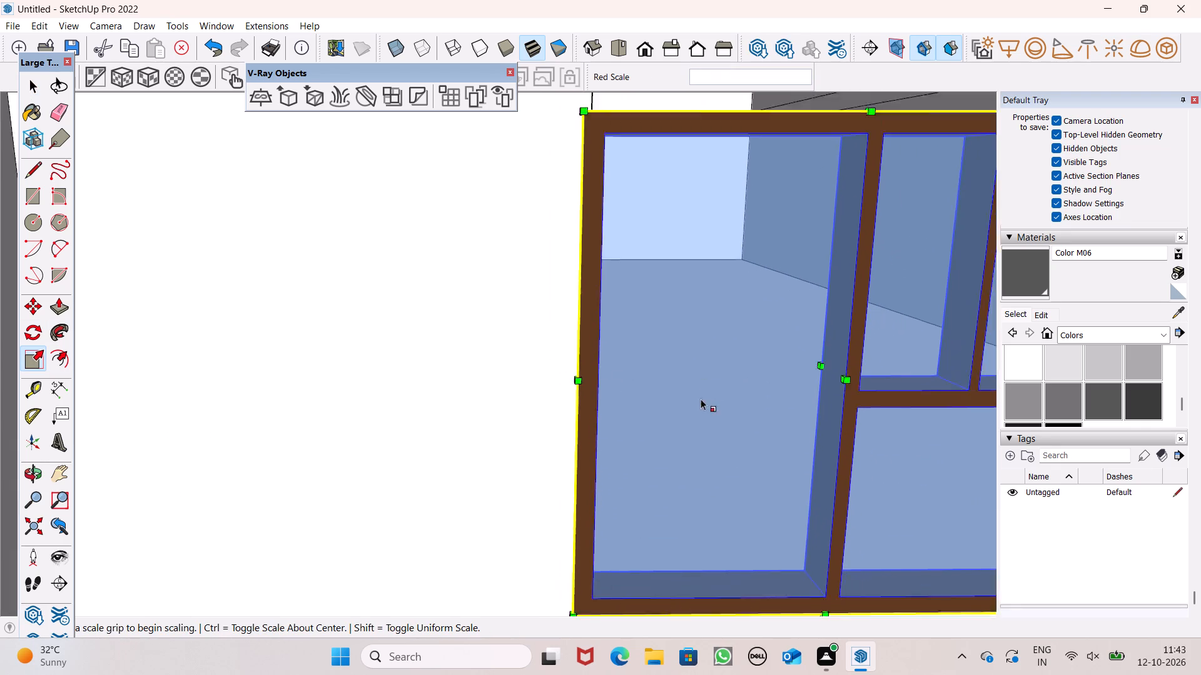
{"action": "scroll", "coordinate": [701, 399], "scroll_direction": "down", "scroll_amount": 4}
{"action": "scroll", "coordinate": [768, 305], "scroll_direction": "down", "scroll_amount": 3}
Stretch the window copy upward along the blue axis so it reaches the top edge of the opening.
{"action": "middle_click_drag", "start_coordinate": [817, 318], "coordinate": [813, 314]}
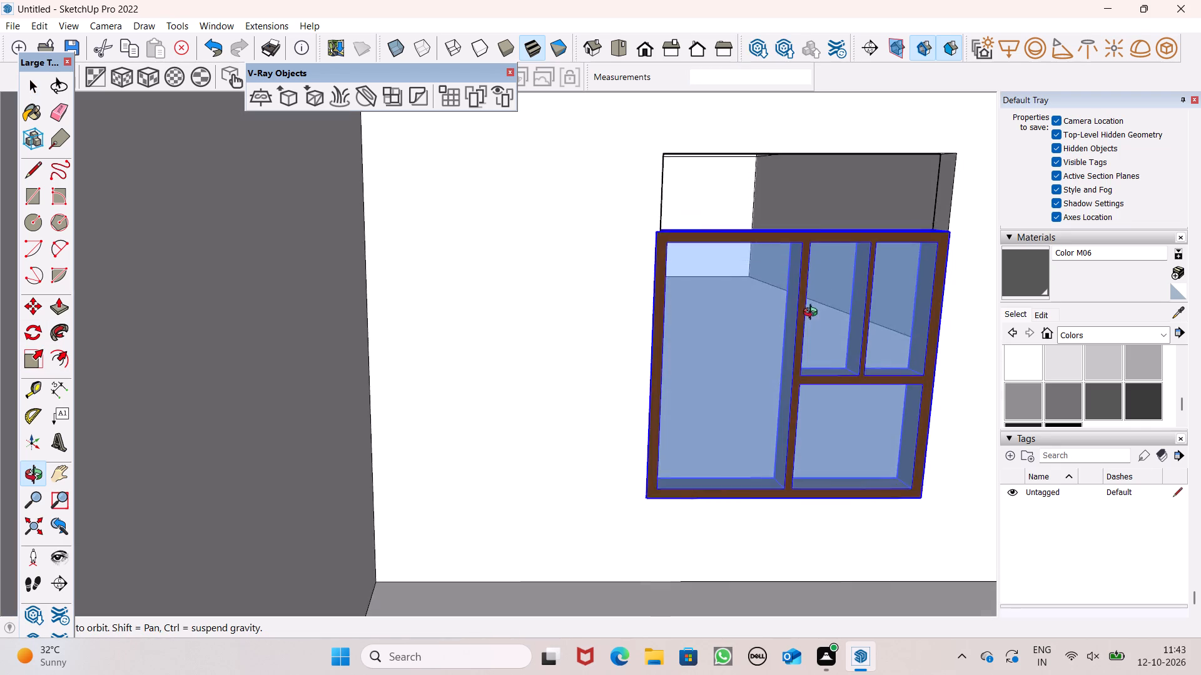
{"action": "middle_click_drag", "start_coordinate": [813, 314], "coordinate": [806, 304]}
{"action": "scroll", "coordinate": [778, 194], "scroll_direction": "up", "scroll_amount": 4}
{"action": "scroll", "coordinate": [783, 209], "scroll_direction": "down", "scroll_amount": 5}
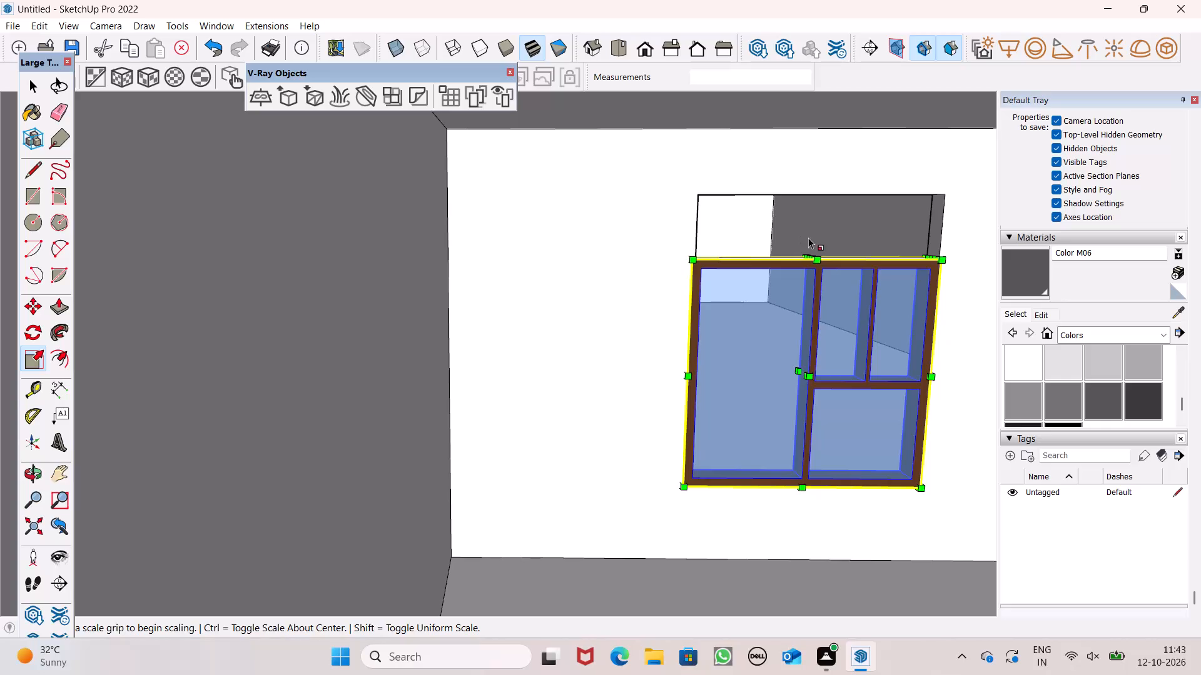
{"action": "scroll", "coordinate": [804, 236], "scroll_direction": "up", "scroll_amount": 1}
{"action": "middle_click_drag", "start_coordinate": [808, 288], "coordinate": [818, 299]}
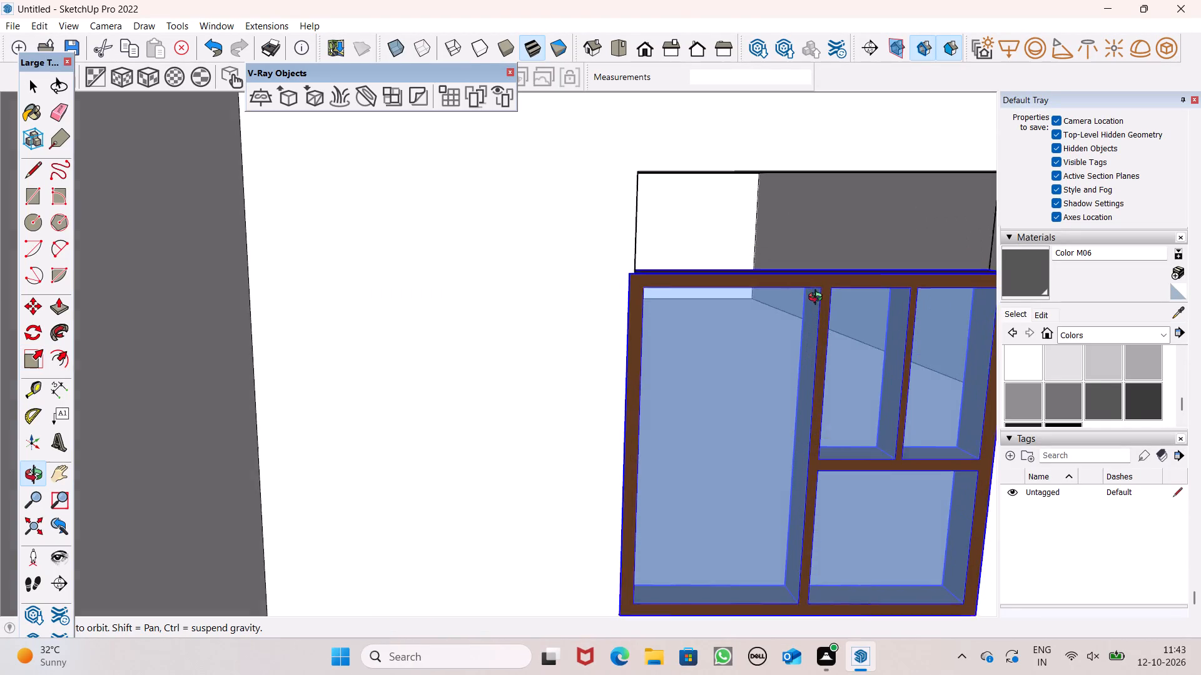
{"action": "middle_click_drag", "start_coordinate": [818, 299], "coordinate": [828, 328]}
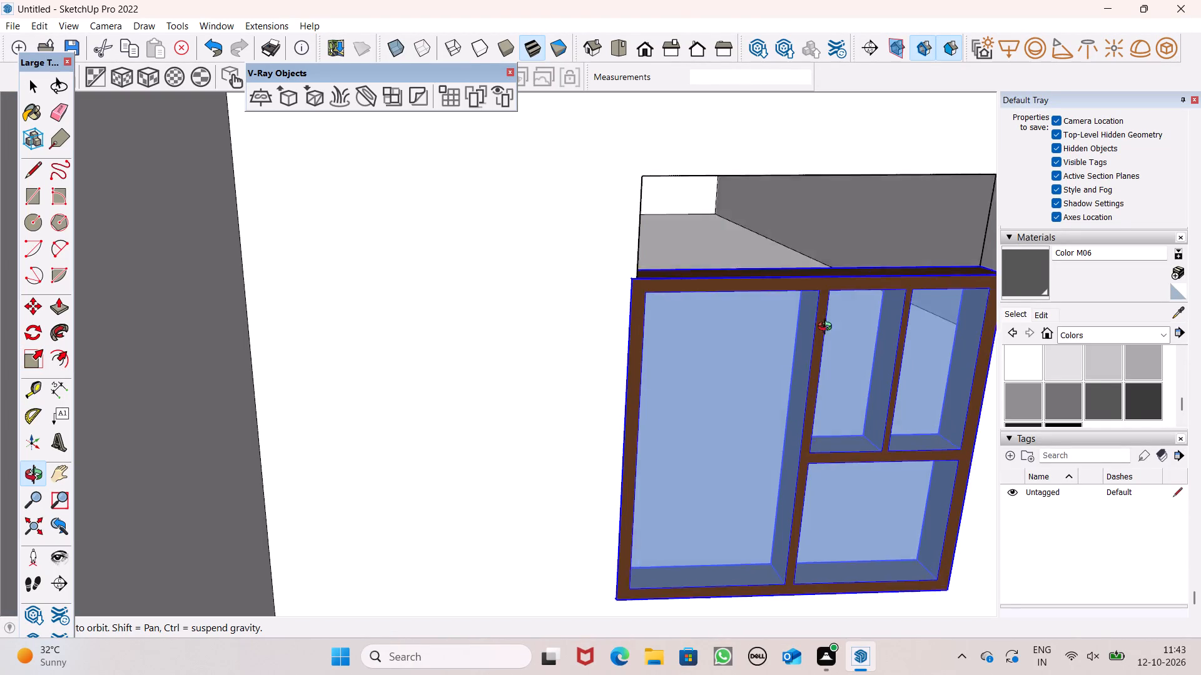
{"action": "middle_click_drag", "start_coordinate": [828, 328], "coordinate": [823, 316]}
{"action": "left_click_drag", "start_coordinate": [816, 267], "coordinate": [803, 186]}
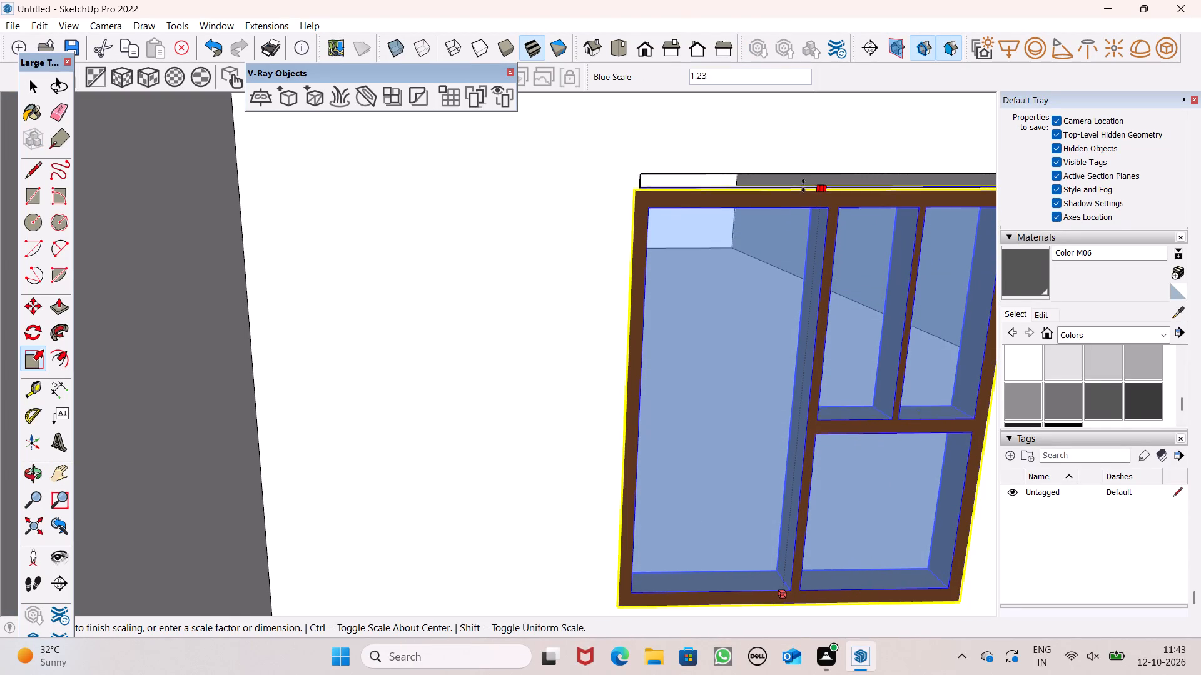
{"action": "left_click_drag", "start_coordinate": [803, 186], "coordinate": [799, 171]}
{"action": "key", "text": "space"}
{"action": "key", "text": "space"}
{"action": "scroll", "coordinate": [589, 206], "scroll_direction": "down", "scroll_amount": 6}
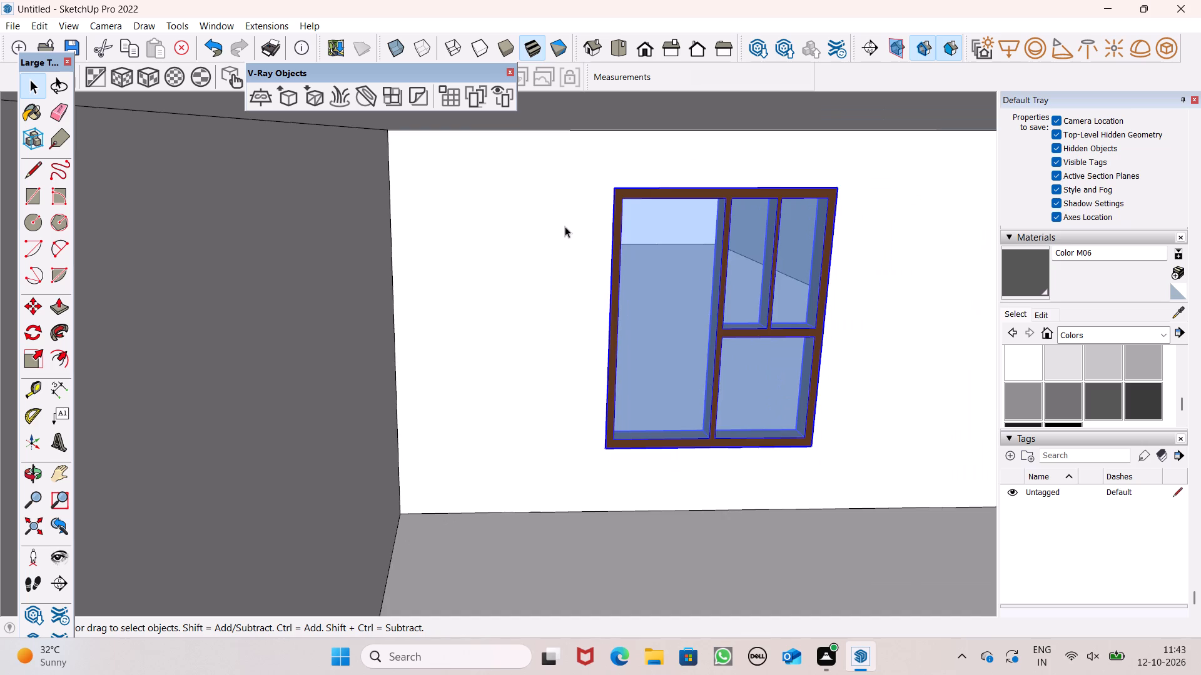
{"action": "scroll", "coordinate": [565, 230], "scroll_direction": "down", "scroll_amount": 16}
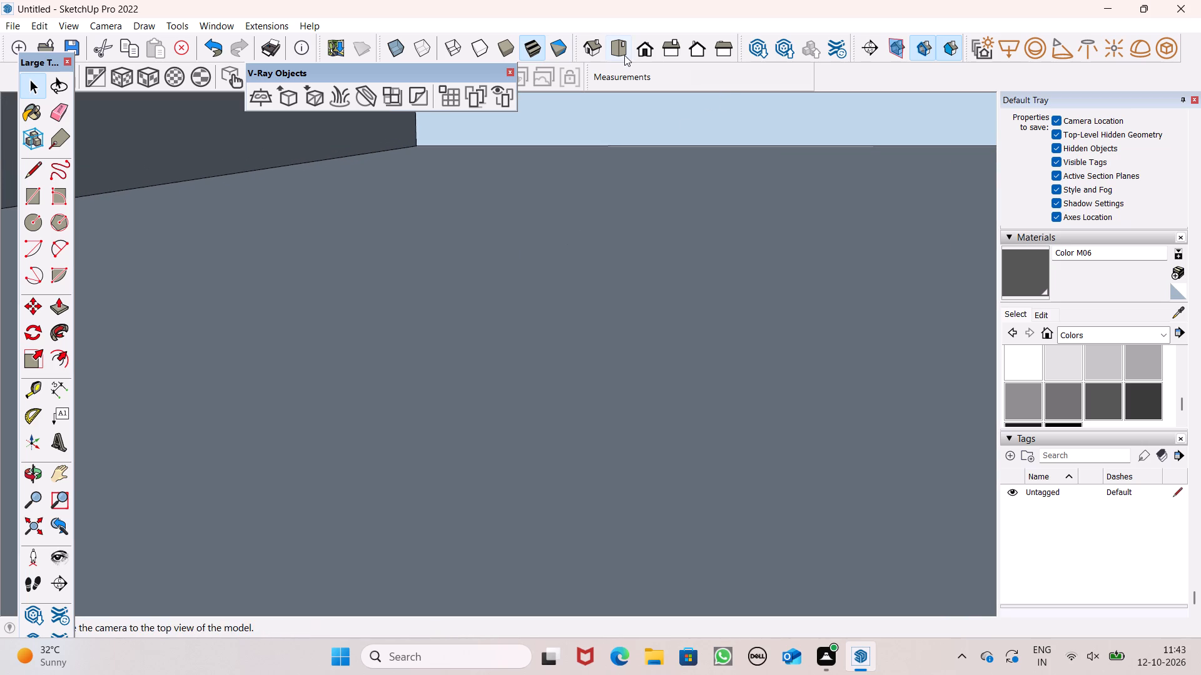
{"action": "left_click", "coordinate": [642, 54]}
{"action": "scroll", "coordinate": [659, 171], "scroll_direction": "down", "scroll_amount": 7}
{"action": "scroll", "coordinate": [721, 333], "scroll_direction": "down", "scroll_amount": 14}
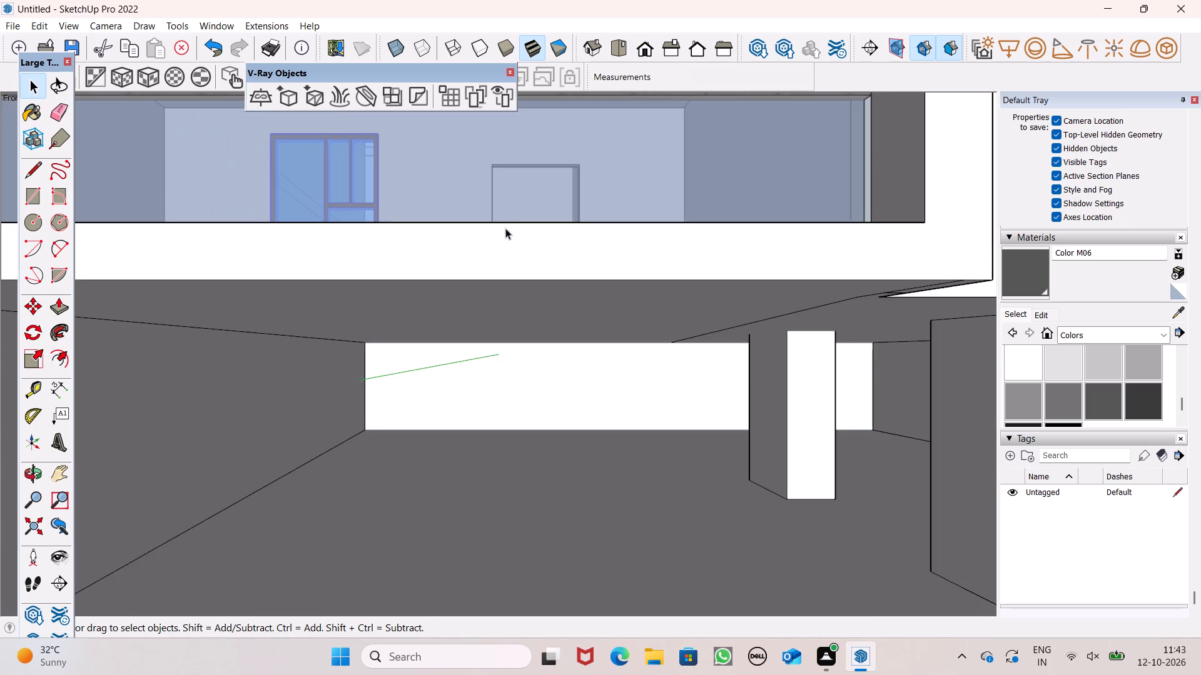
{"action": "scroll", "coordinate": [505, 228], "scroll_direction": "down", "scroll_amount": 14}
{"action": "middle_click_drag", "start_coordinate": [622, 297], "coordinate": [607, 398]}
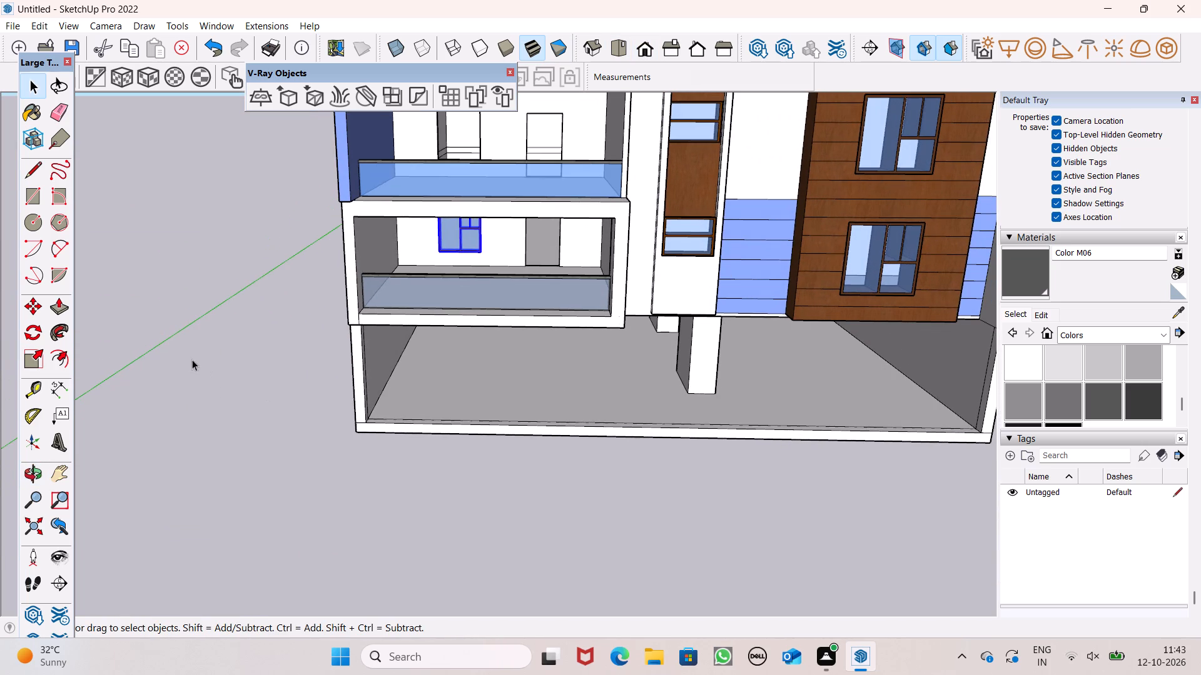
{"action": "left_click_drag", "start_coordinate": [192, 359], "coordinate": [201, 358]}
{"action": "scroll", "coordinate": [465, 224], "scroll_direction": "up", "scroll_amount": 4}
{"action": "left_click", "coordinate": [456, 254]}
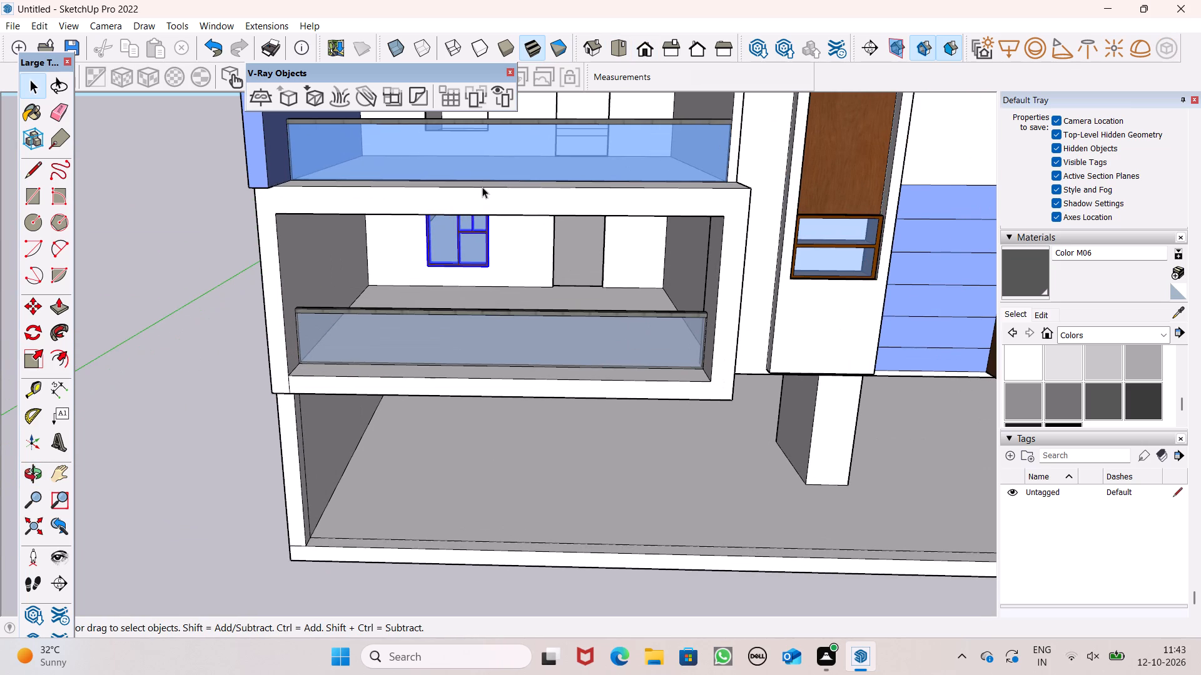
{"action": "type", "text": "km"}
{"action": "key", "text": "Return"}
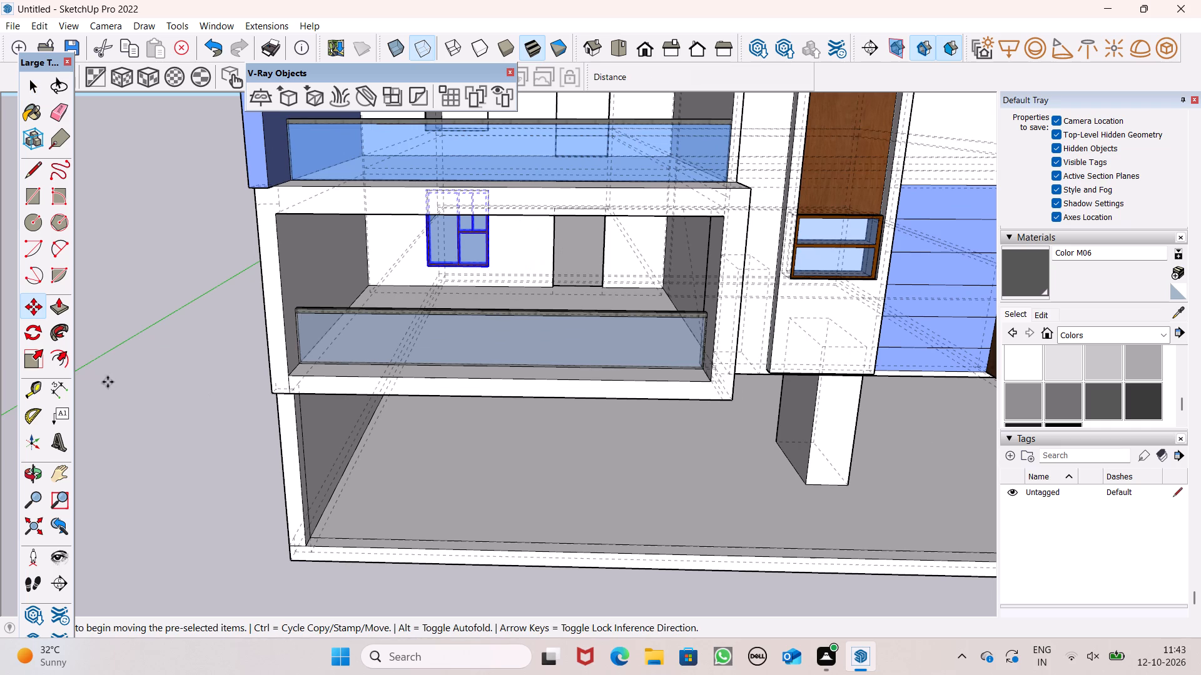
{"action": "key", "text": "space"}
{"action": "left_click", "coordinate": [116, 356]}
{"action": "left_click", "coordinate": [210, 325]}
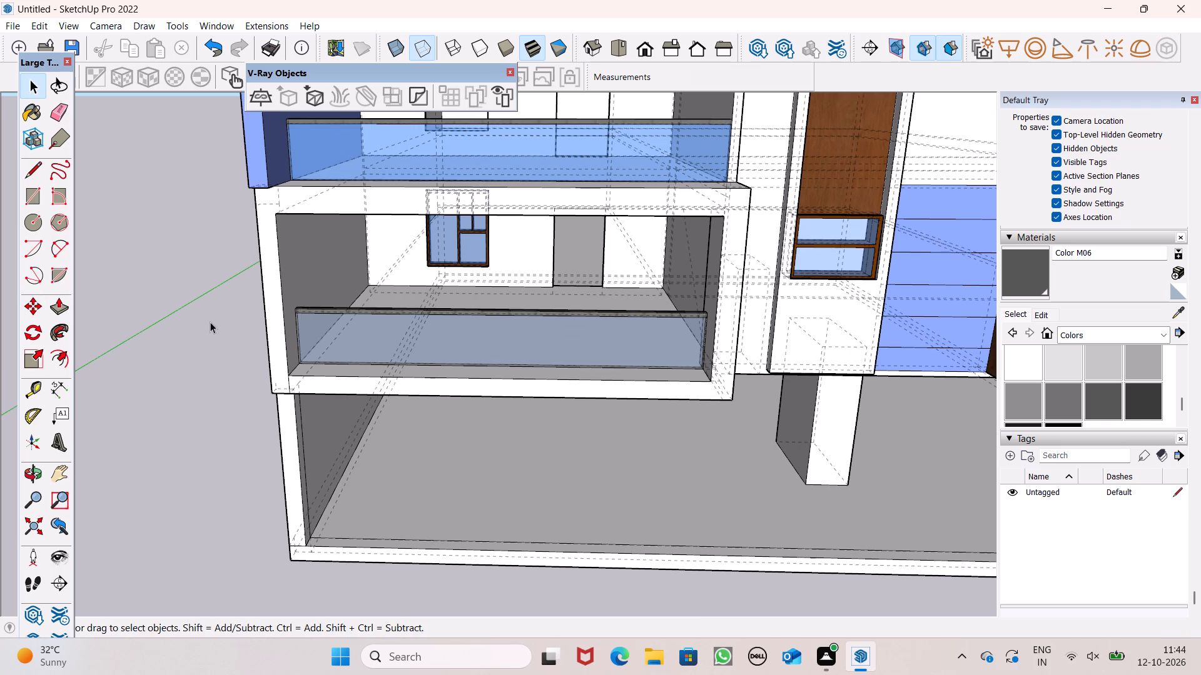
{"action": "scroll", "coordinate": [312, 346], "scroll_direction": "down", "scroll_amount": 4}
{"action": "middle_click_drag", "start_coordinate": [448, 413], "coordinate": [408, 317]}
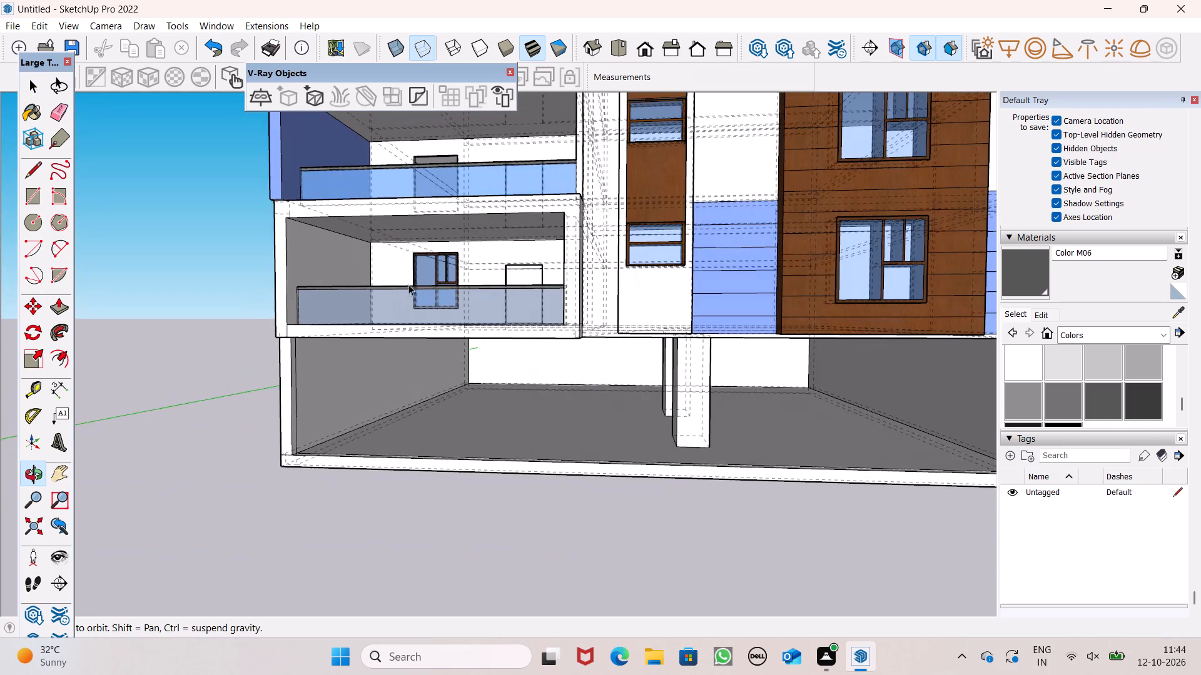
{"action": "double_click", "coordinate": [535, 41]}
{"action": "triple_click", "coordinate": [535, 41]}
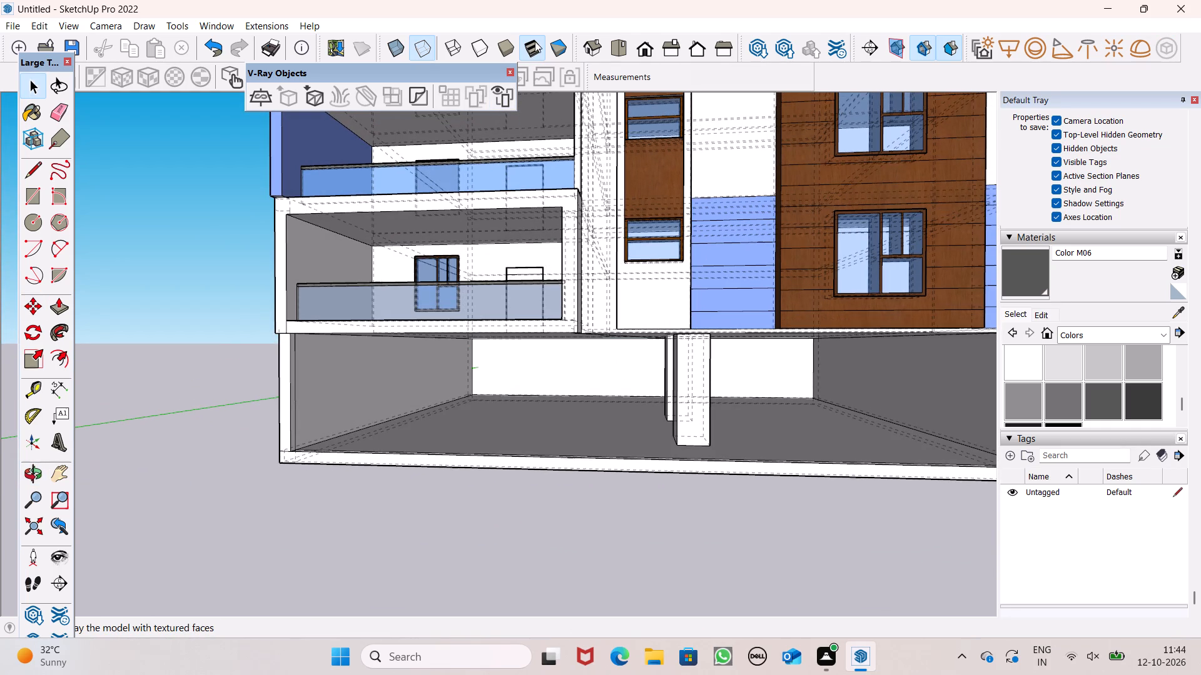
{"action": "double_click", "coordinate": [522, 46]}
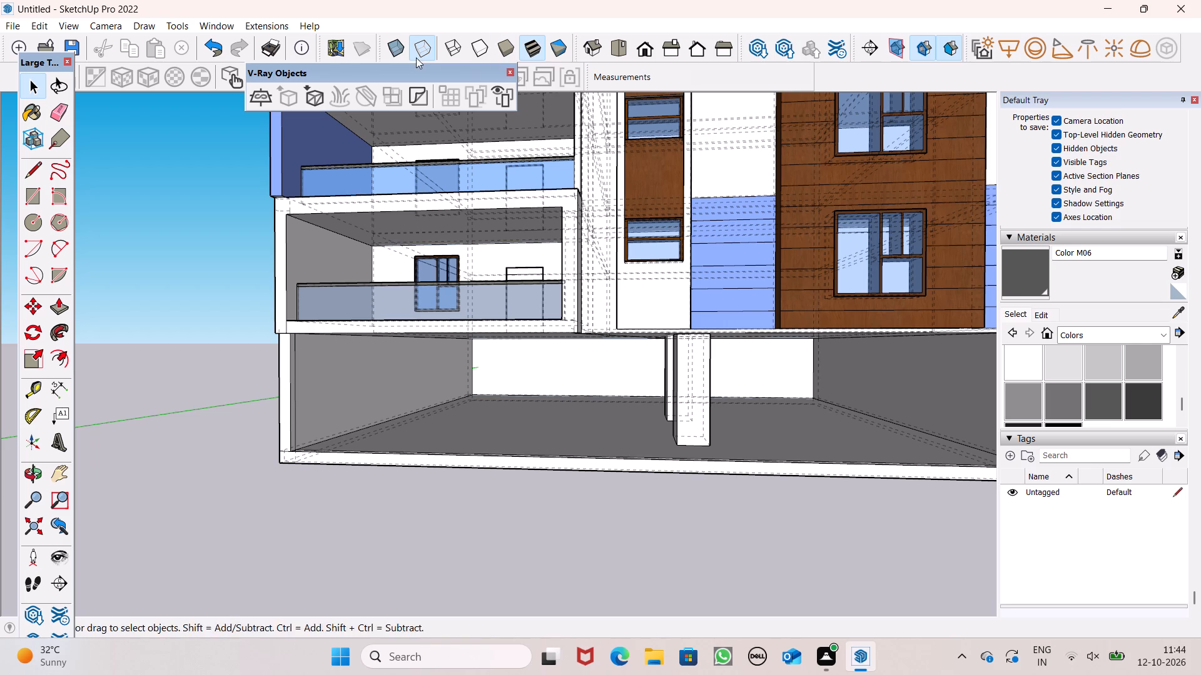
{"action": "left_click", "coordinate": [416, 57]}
Copy the fitted window from the lowest balcony straight up to the rear-wall opening of the balcony above.
{"action": "scroll", "coordinate": [517, 304], "scroll_direction": "down", "scroll_amount": 3}
{"action": "middle_click_drag", "start_coordinate": [532, 351], "coordinate": [573, 466]}
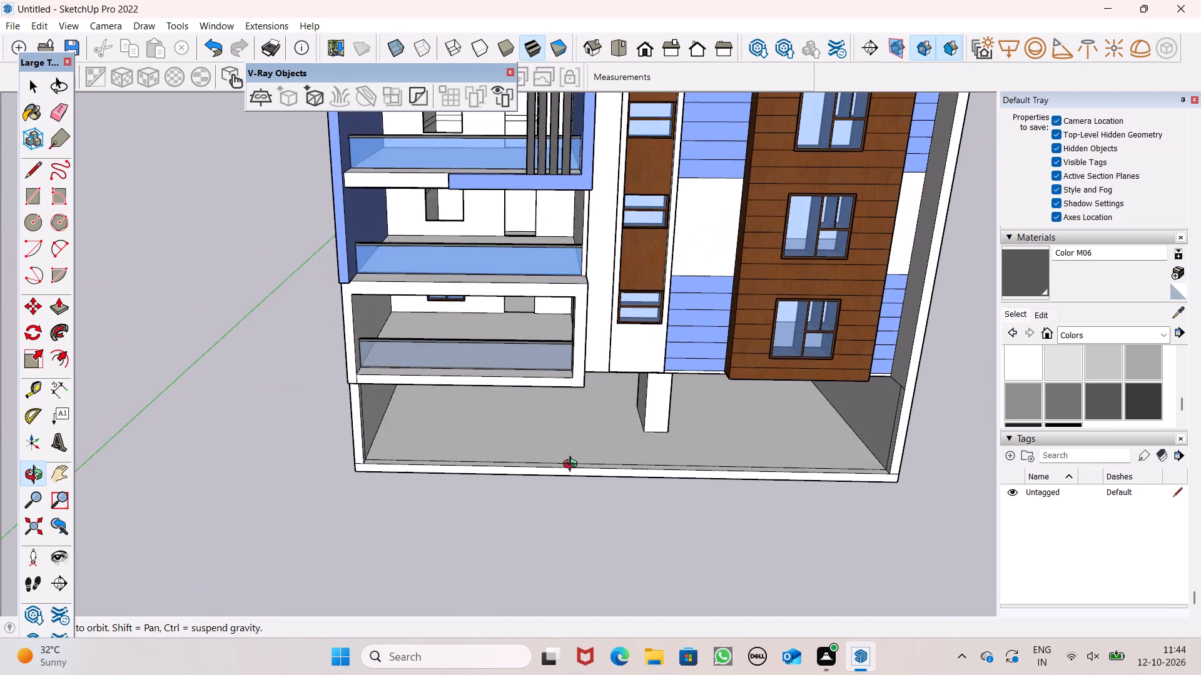
{"action": "middle_click_drag", "start_coordinate": [573, 466], "coordinate": [565, 441]}
{"action": "scroll", "coordinate": [324, 196], "scroll_direction": "up", "scroll_amount": 6}
{"action": "middle_click_drag", "start_coordinate": [591, 457], "coordinate": [553, 321]}
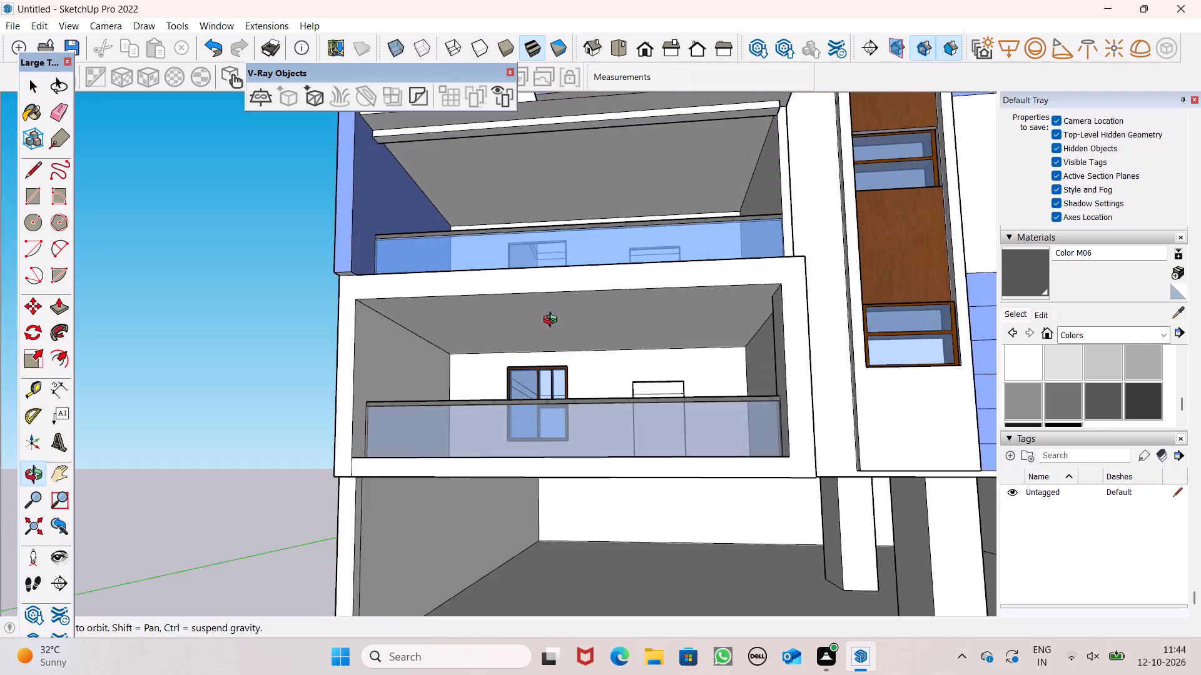
{"action": "middle_click_drag", "start_coordinate": [553, 321], "coordinate": [561, 404]}
{"action": "left_click", "coordinate": [545, 374]}
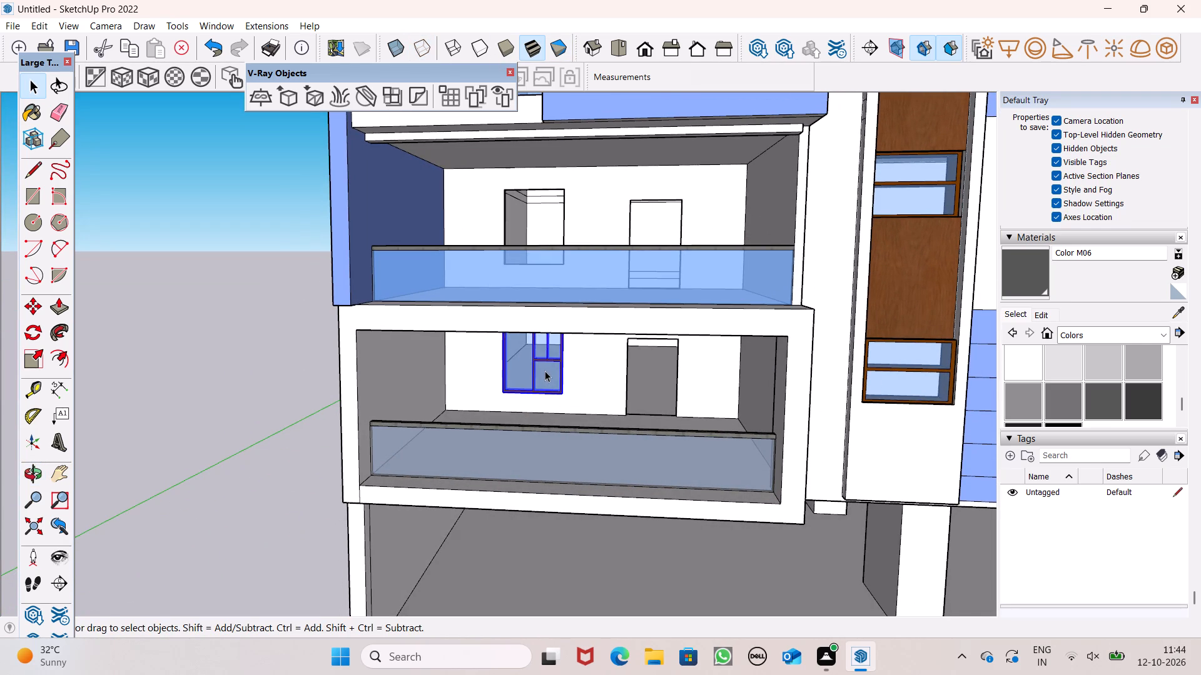
{"action": "key", "text": "m"}
{"action": "key", "text": "Return"}
{"action": "left_click_drag", "start_coordinate": [567, 394], "coordinate": [564, 263]}
Shift the new window copy about 1 9/16" so its lower corner meets the lower corner of the upper opening.
{"action": "scroll", "coordinate": [551, 203], "scroll_direction": "up", "scroll_amount": 7}
{"action": "middle_click_drag", "start_coordinate": [573, 281], "coordinate": [550, 342]}
{"action": "scroll", "coordinate": [559, 305], "scroll_direction": "up", "scroll_amount": 7}
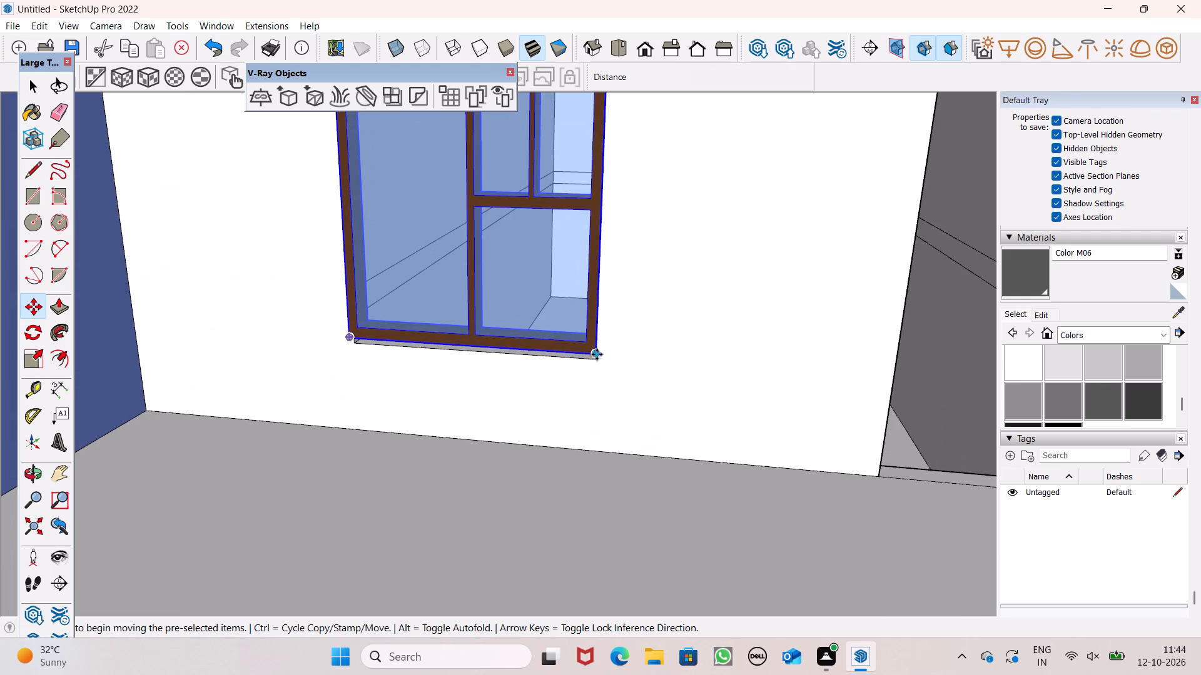
{"action": "left_click_drag", "start_coordinate": [593, 351], "coordinate": [596, 361]}
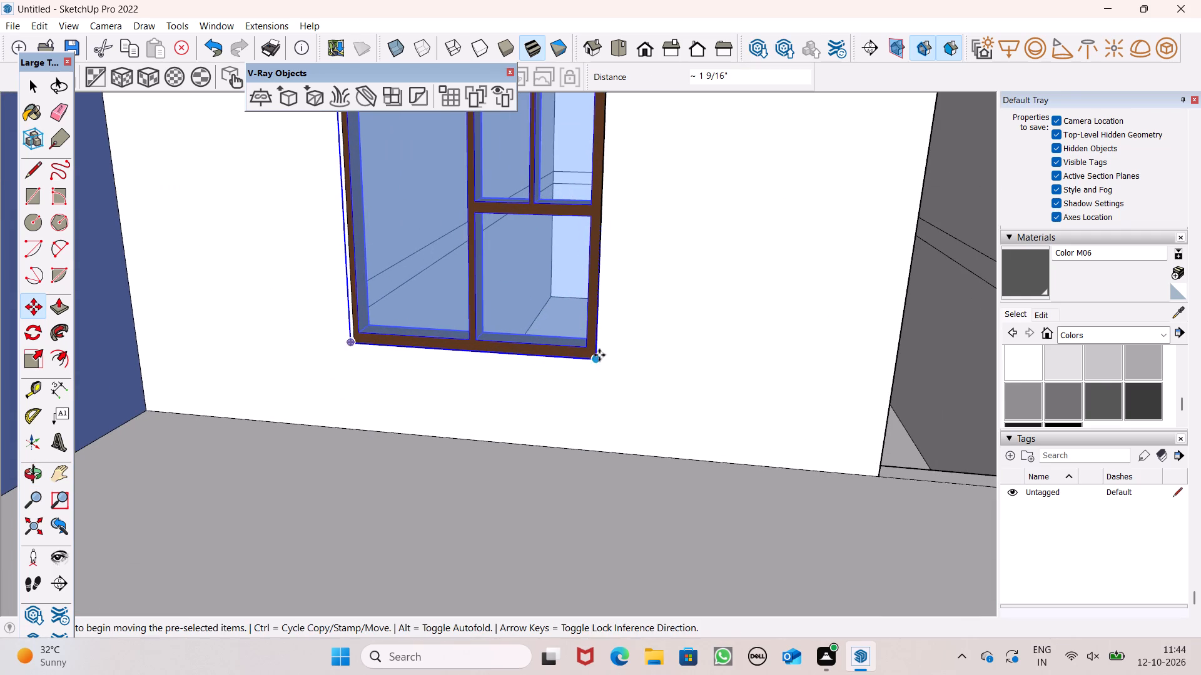
{"action": "key", "text": "space"}
Return to the front view and examine how the windows sit in the rear-wall openings of the two lowest balconies.
{"action": "scroll", "coordinate": [594, 366], "scroll_direction": "down", "scroll_amount": 1}
{"action": "middle_click_drag", "start_coordinate": [607, 378], "coordinate": [641, 274]}
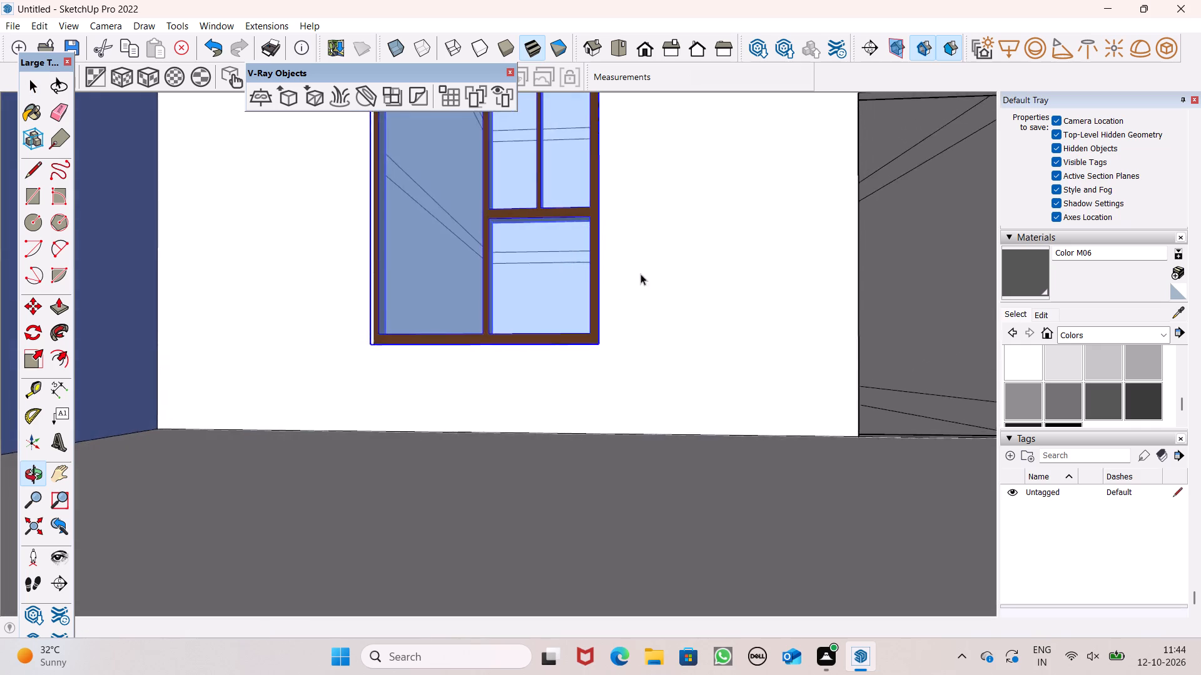
{"action": "scroll", "coordinate": [637, 289], "scroll_direction": "down", "scroll_amount": 5}
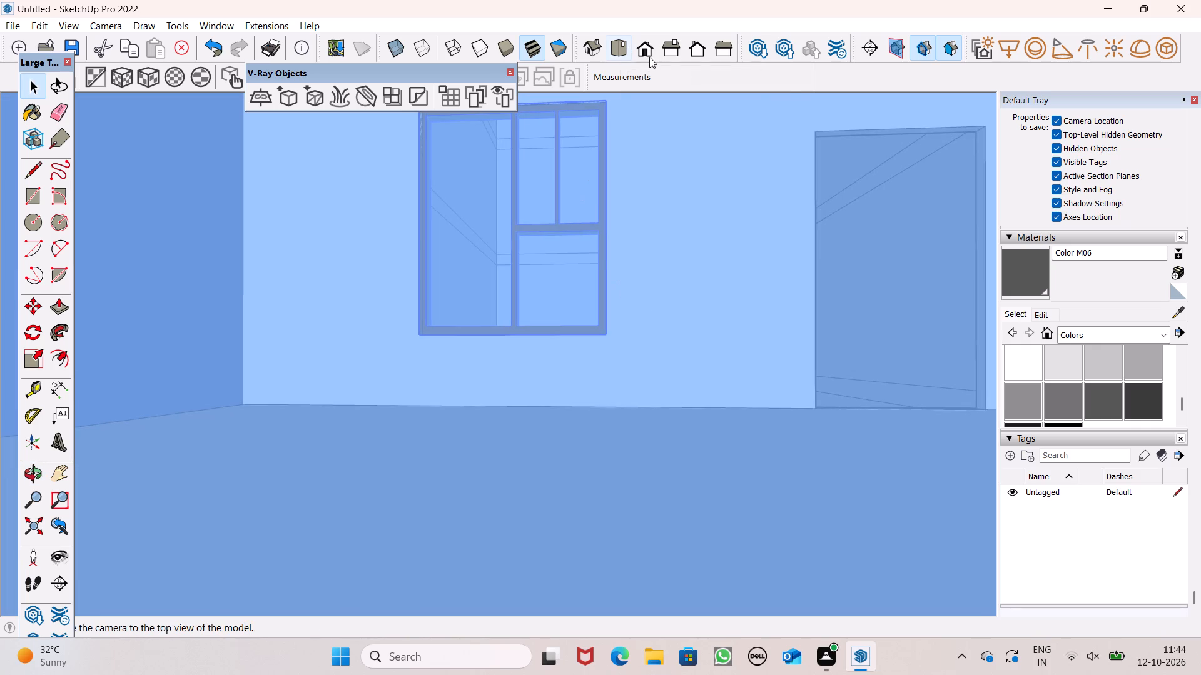
{"action": "left_click", "coordinate": [651, 57]}
{"action": "scroll", "coordinate": [673, 222], "scroll_direction": "down", "scroll_amount": 15}
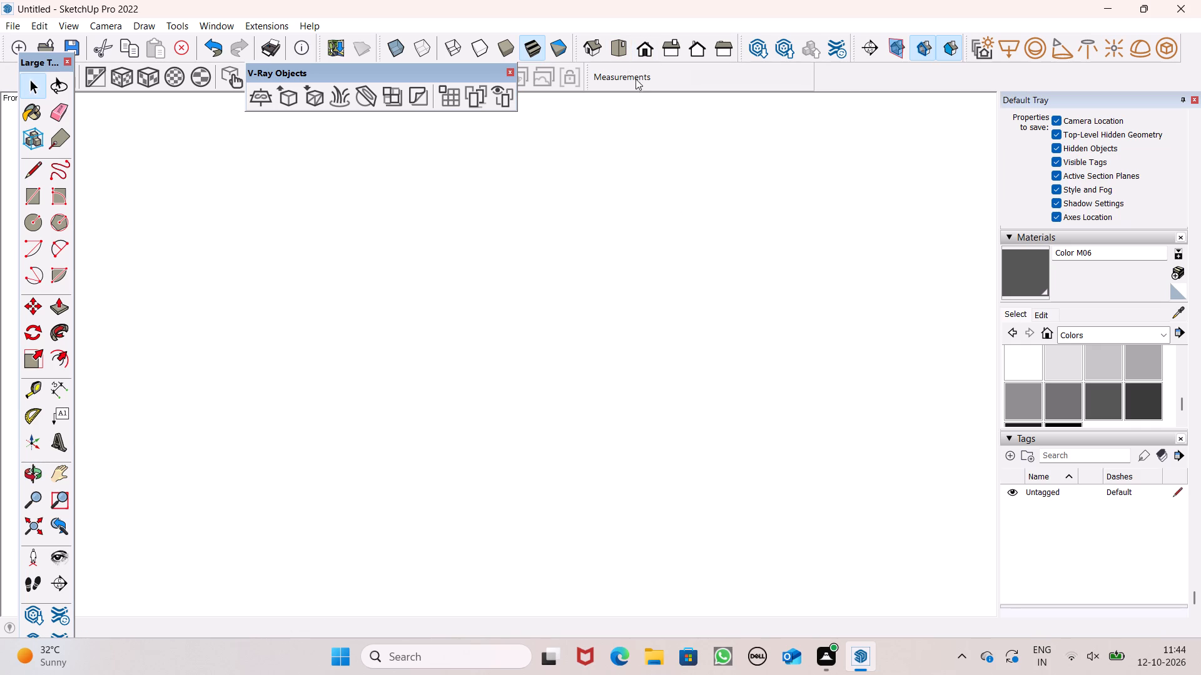
{"action": "left_click", "coordinate": [640, 55]}
{"action": "double_click", "coordinate": [647, 51]}
{"action": "scroll", "coordinate": [582, 232], "scroll_direction": "down", "scroll_amount": 4}
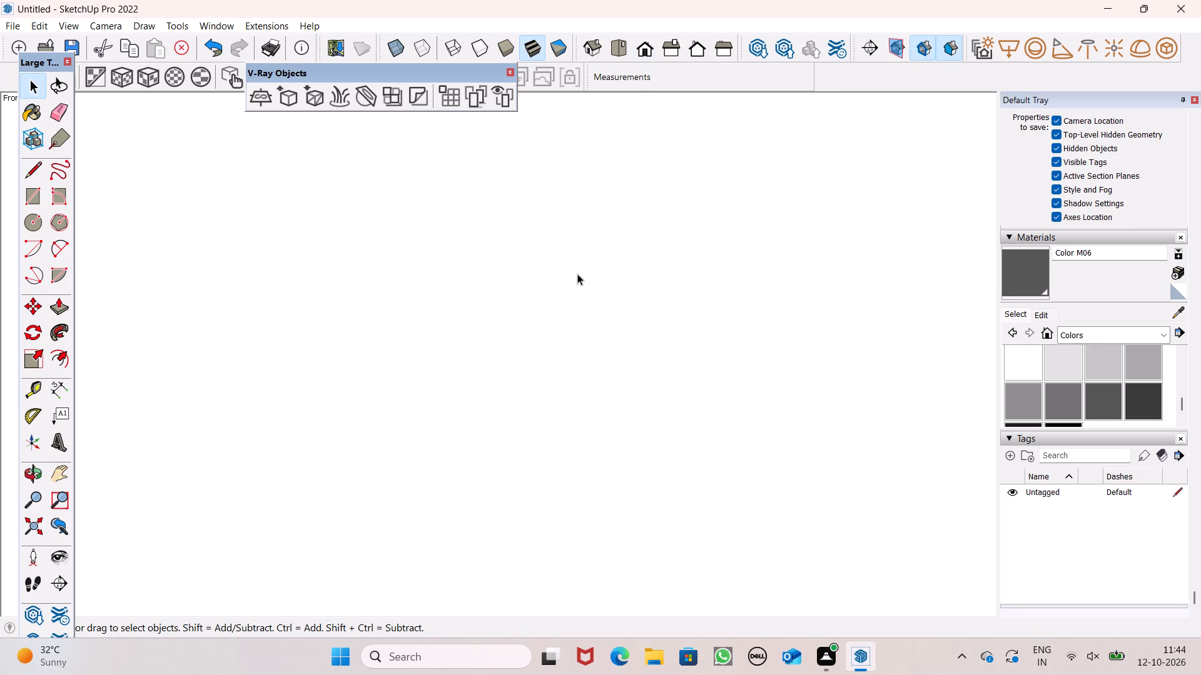
{"action": "scroll", "coordinate": [577, 274], "scroll_direction": "down", "scroll_amount": 20}
{"action": "scroll", "coordinate": [577, 274], "scroll_direction": "down", "scroll_amount": 3}
{"action": "scroll", "coordinate": [675, 274], "scroll_direction": "down", "scroll_amount": 14}
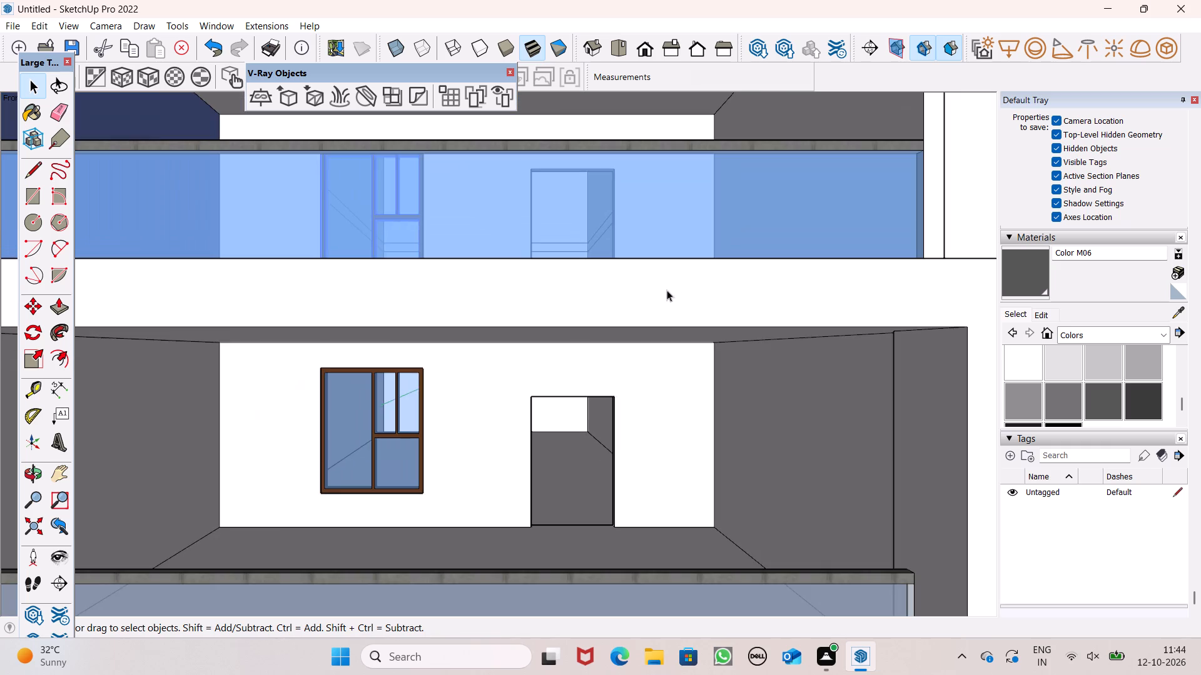
{"action": "scroll", "coordinate": [670, 239], "scroll_direction": "down", "scroll_amount": 15}
{"action": "scroll", "coordinate": [599, 299], "scroll_direction": "up", "scroll_amount": 8}
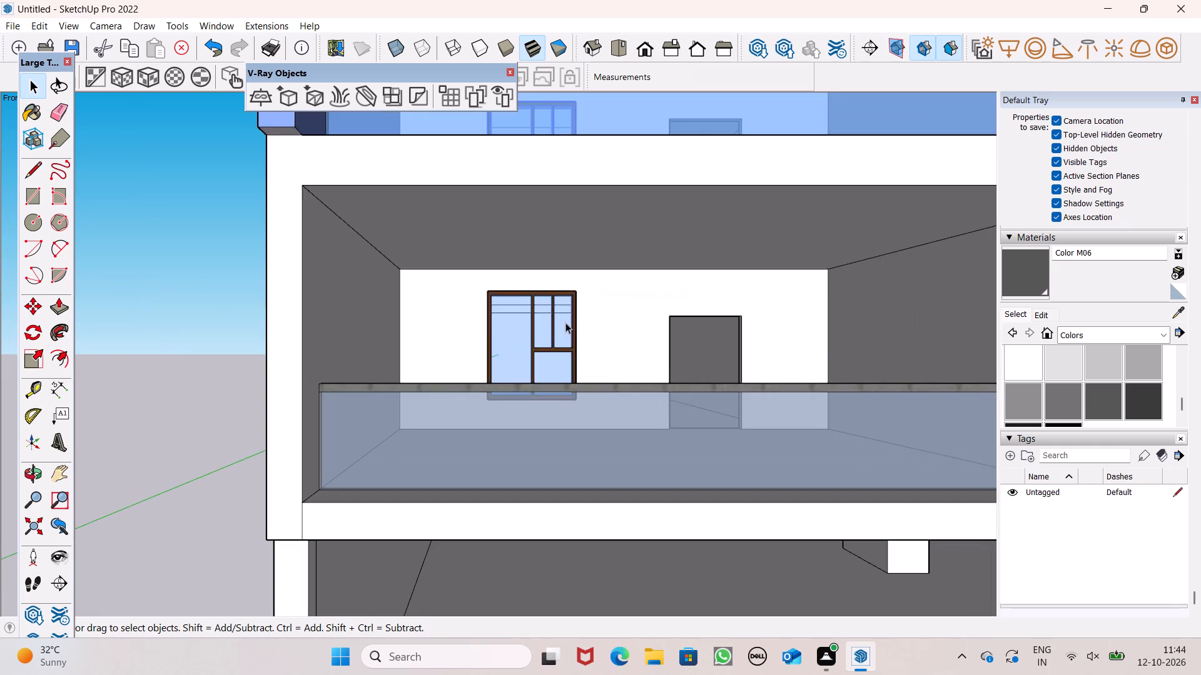
{"action": "scroll", "coordinate": [563, 311], "scroll_direction": "up", "scroll_amount": 6}
{"action": "scroll", "coordinate": [557, 309], "scroll_direction": "down", "scroll_amount": 10}
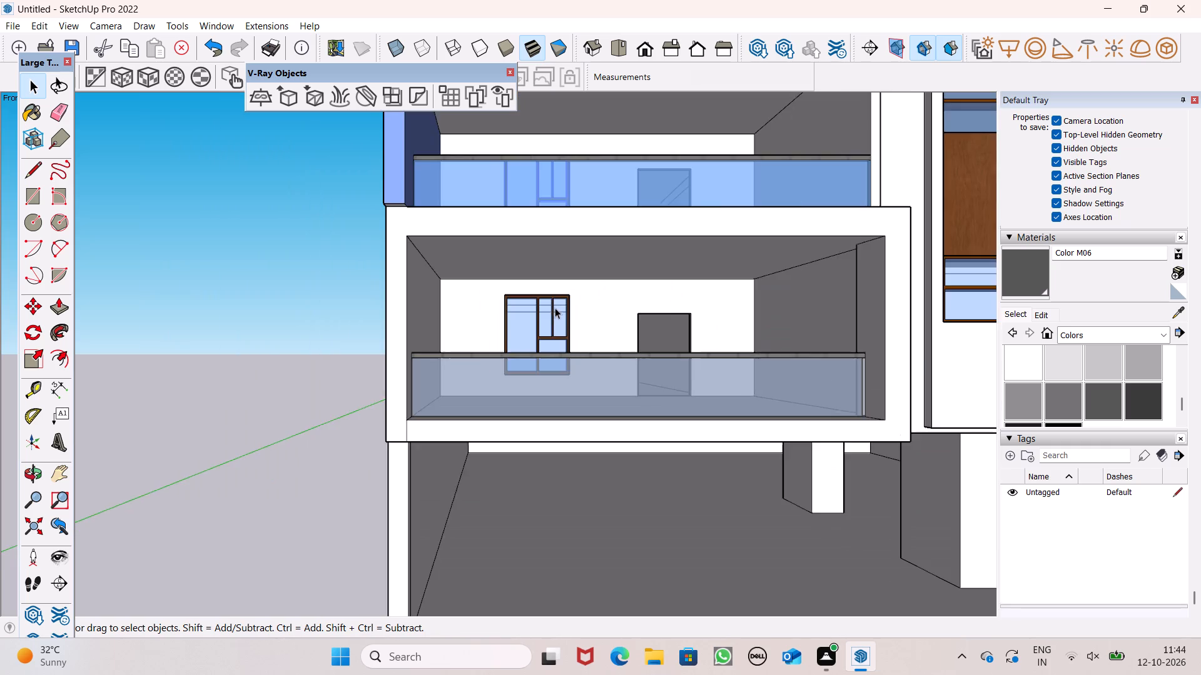
Scale the window in the second balcony's opening by 1.00 along red and 0.81 along green to reduce its depth.
{"action": "middle_click_drag", "start_coordinate": [554, 317], "coordinate": [560, 389]}
{"action": "scroll", "coordinate": [554, 120], "scroll_direction": "up", "scroll_amount": 5}
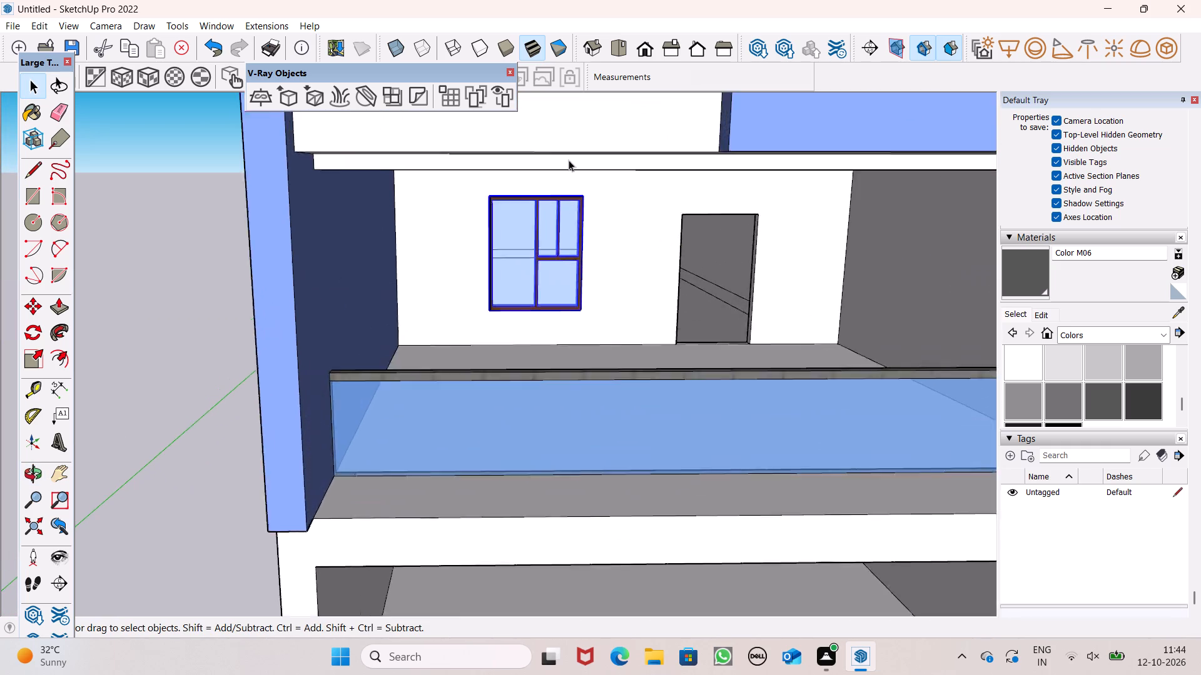
{"action": "scroll", "coordinate": [569, 160], "scroll_direction": "up", "scroll_amount": 3}
{"action": "scroll", "coordinate": [497, 212], "scroll_direction": "up", "scroll_amount": 13}
{"action": "left_click", "coordinate": [485, 222]}
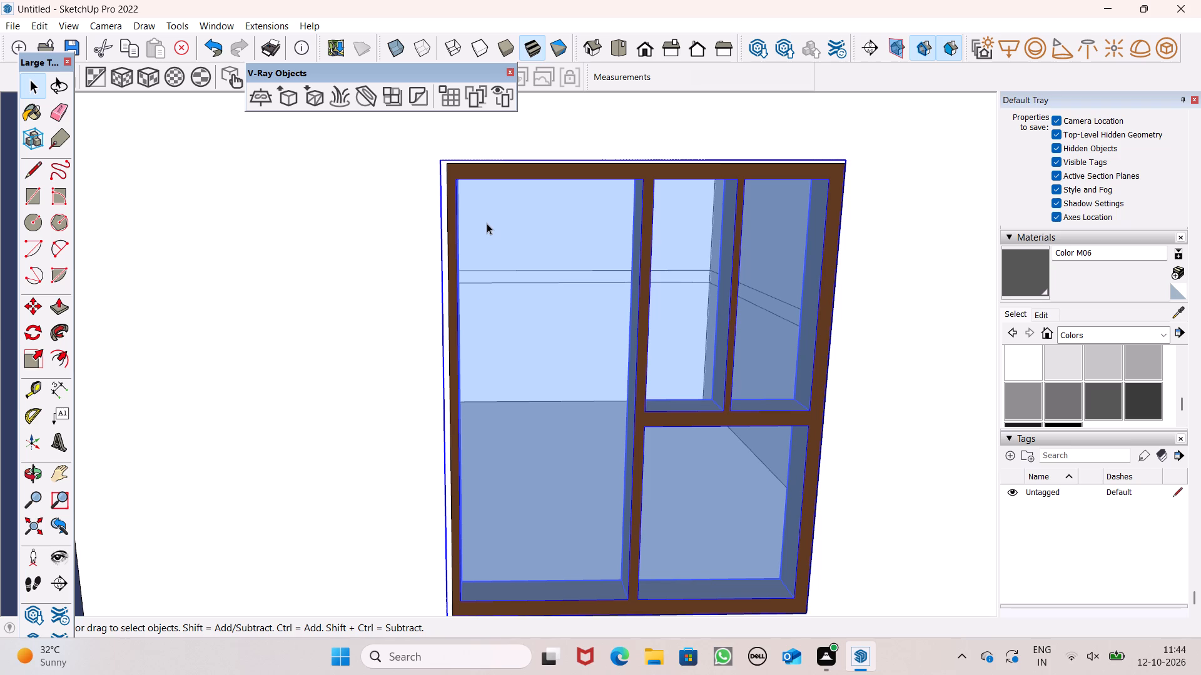
{"action": "key", "text": "space"}
{"action": "scroll", "coordinate": [724, 328], "scroll_direction": "down", "scroll_amount": 1}
{"action": "key", "text": "m"}
{"action": "key", "text": "Return"}
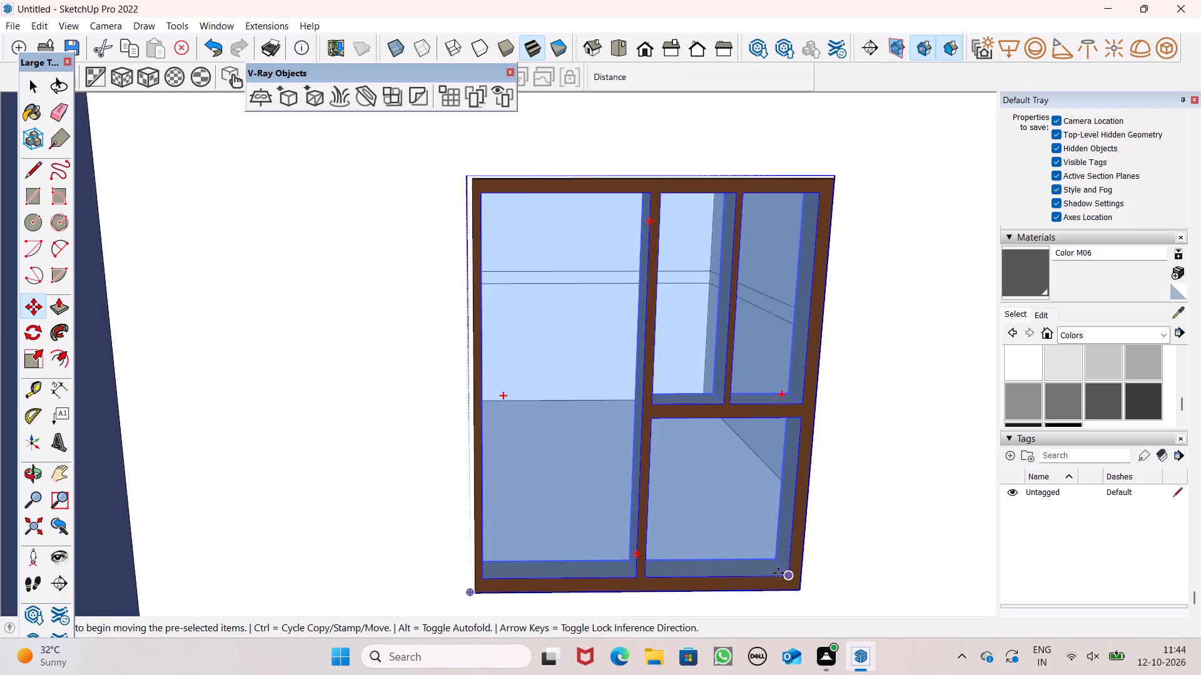
{"action": "key", "text": "space"}
{"action": "left_click", "coordinate": [27, 358]}
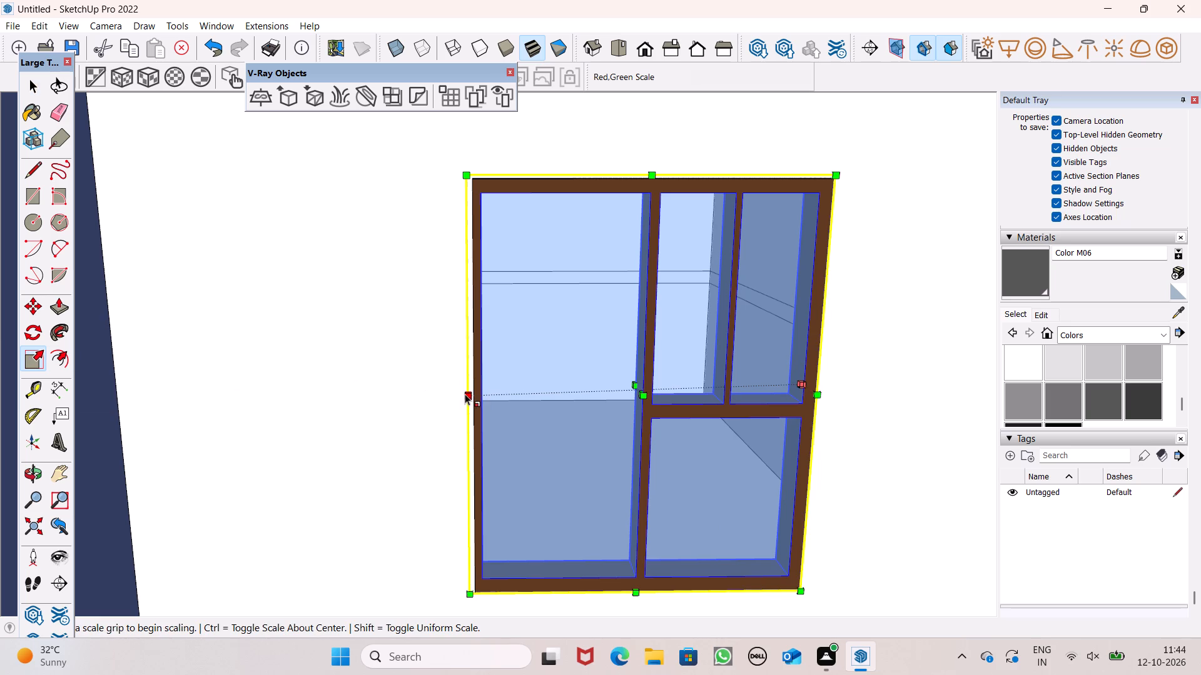
{"action": "left_click_drag", "start_coordinate": [467, 392], "coordinate": [479, 394]}
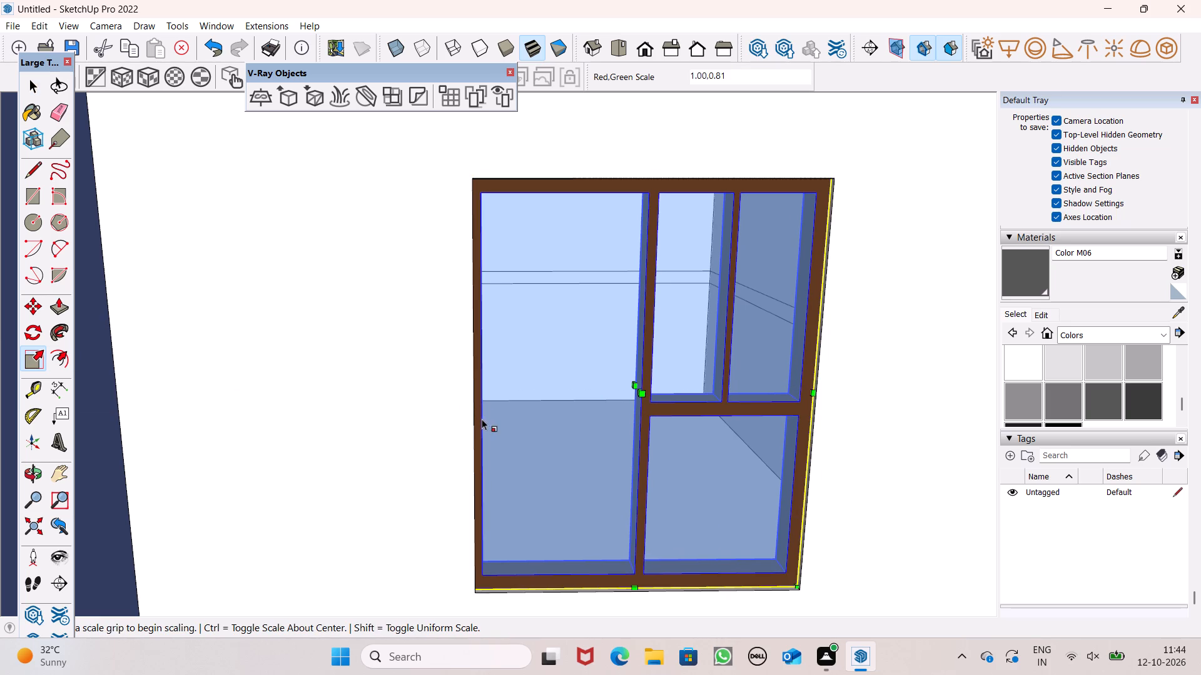
{"action": "key", "text": "space"}
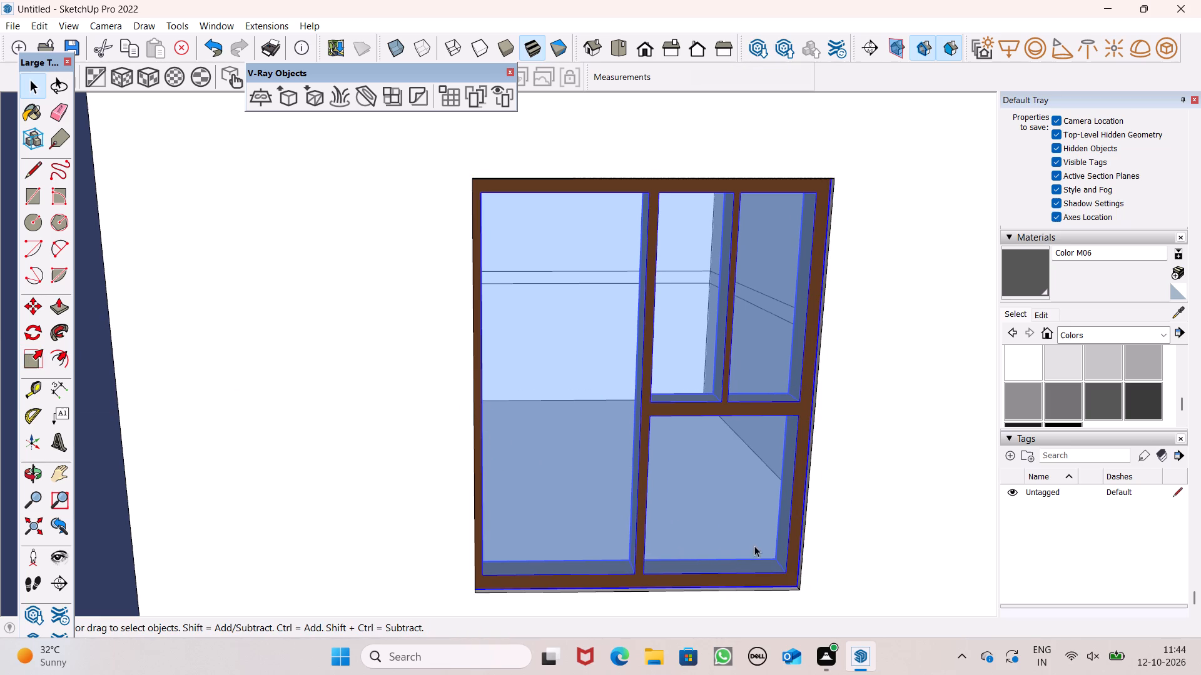
Move the scaled window about 1 1/4" so its lower outer corner meets the lower front corner of the wall opening.
{"action": "key", "text": "m"}
{"action": "key", "text": "Return"}
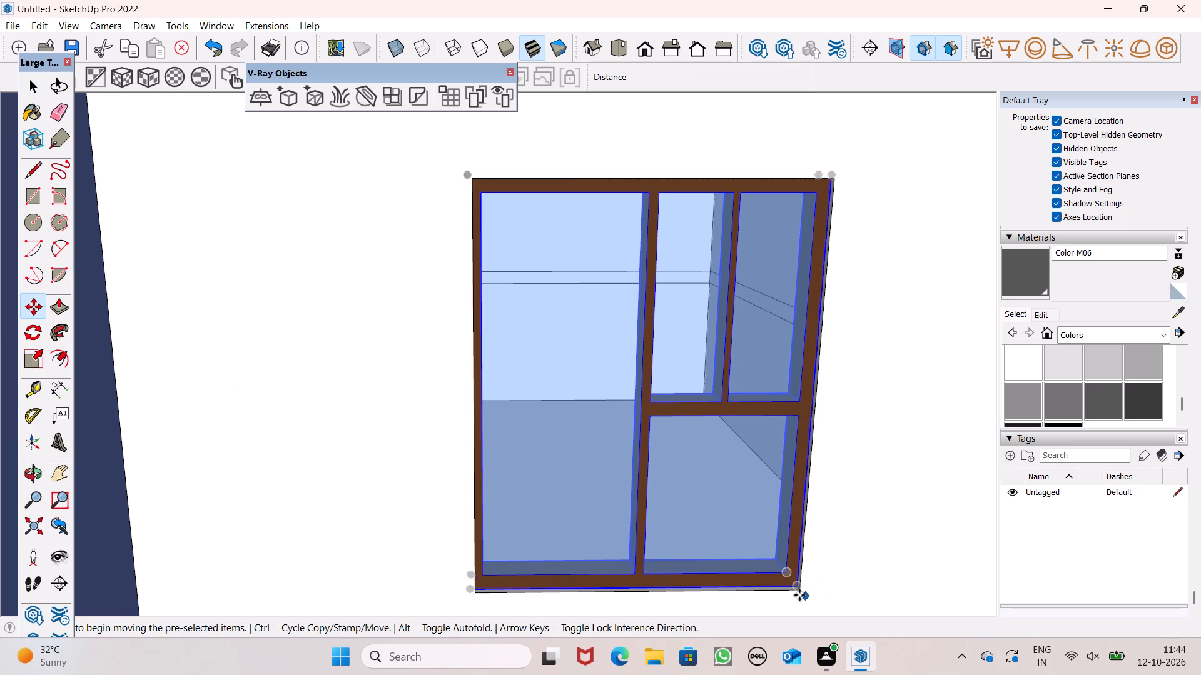
{"action": "left_click_drag", "start_coordinate": [796, 584], "coordinate": [799, 595]}
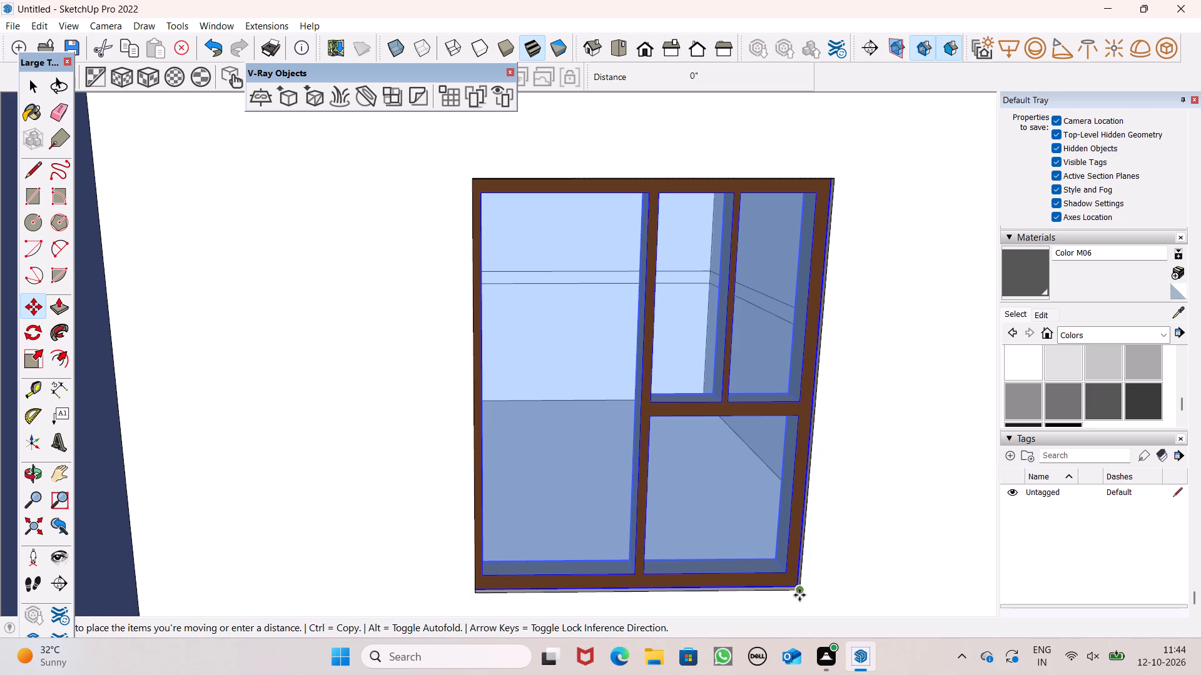
{"action": "left_click_drag", "start_coordinate": [799, 595], "coordinate": [807, 601]}
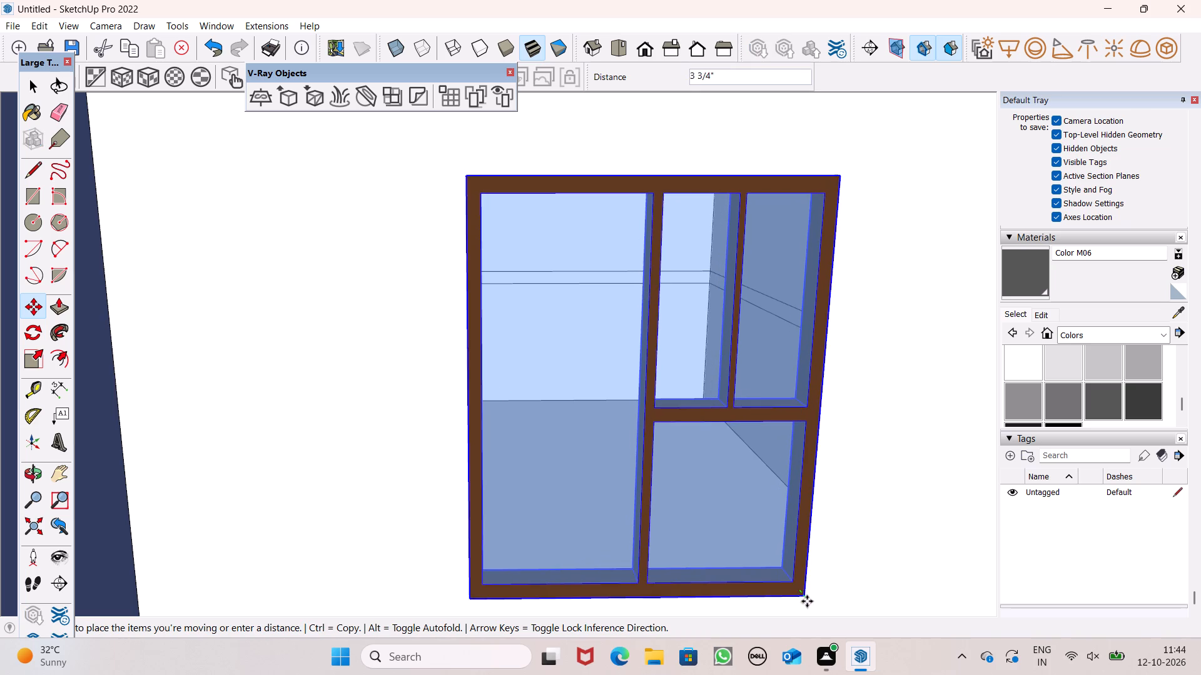
{"action": "left_click_drag", "start_coordinate": [807, 601], "coordinate": [804, 597]}
{"action": "scroll", "coordinate": [801, 604], "scroll_direction": "up", "scroll_amount": 4}
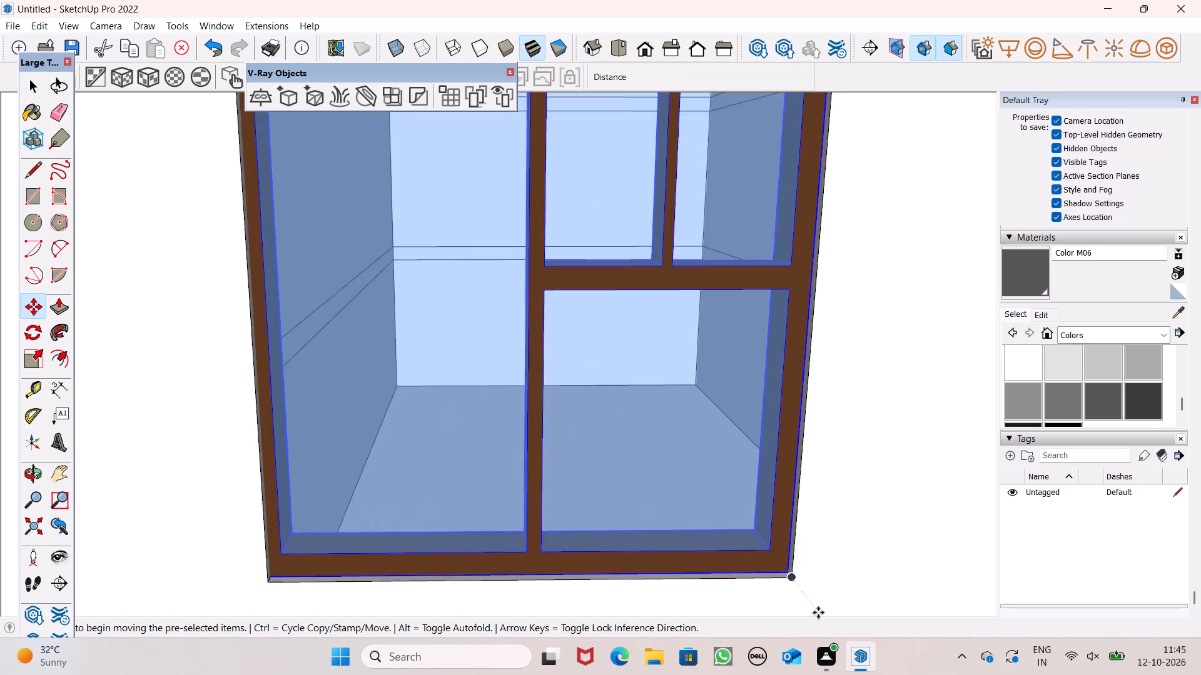
{"action": "scroll", "coordinate": [818, 612], "scroll_direction": "up", "scroll_amount": 4}
{"action": "scroll", "coordinate": [763, 577], "scroll_direction": "up", "scroll_amount": 16}
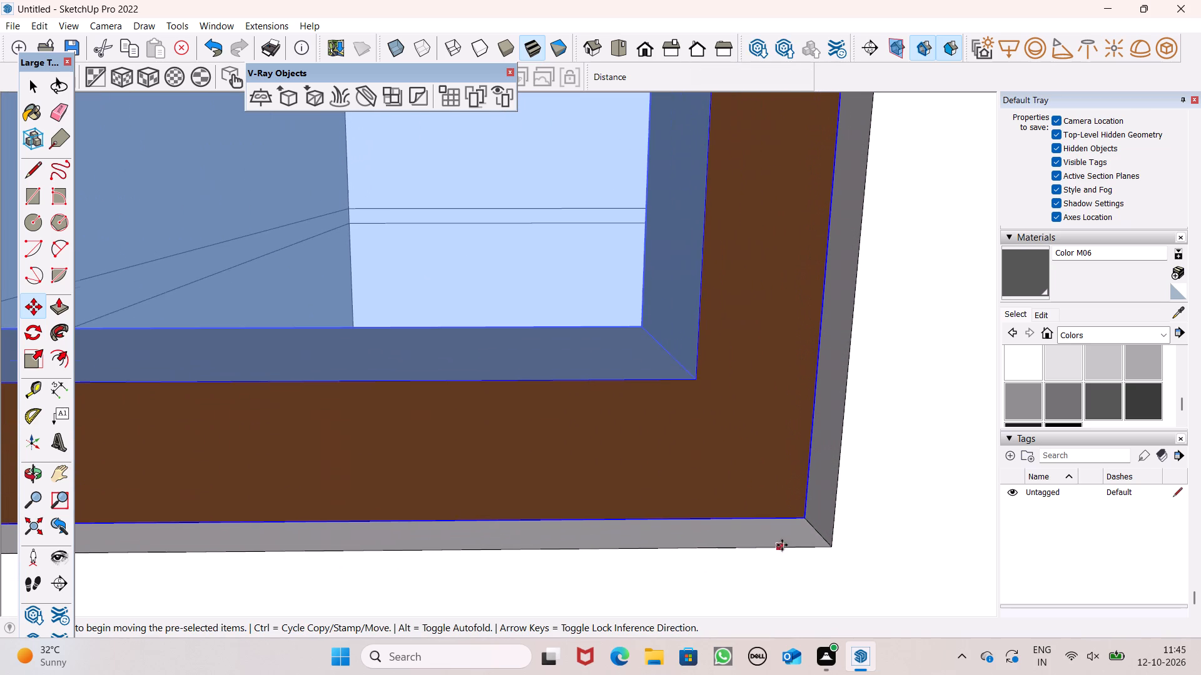
{"action": "left_click_drag", "start_coordinate": [803, 514], "coordinate": [829, 554]}
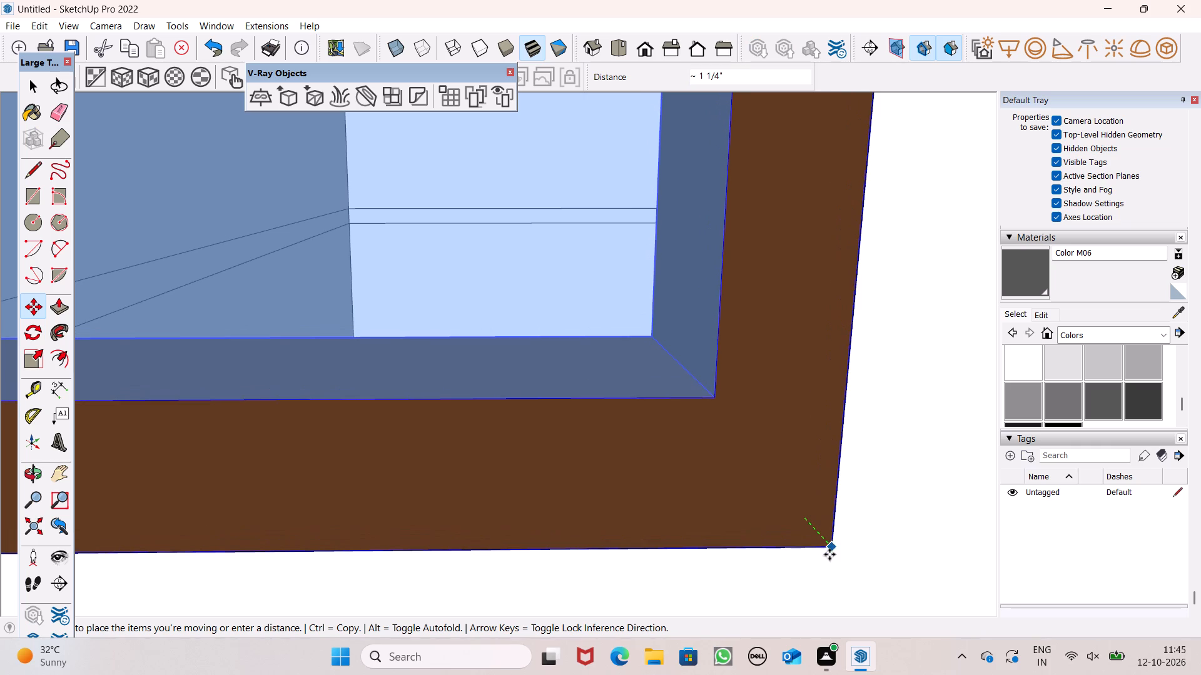
{"action": "left_click_drag", "start_coordinate": [829, 554], "coordinate": [831, 556]}
{"action": "key", "text": "space"}
Copy the second balcony's fitted window straight up to the rear wall of the third balcony.
{"action": "scroll", "coordinate": [803, 486], "scroll_direction": "down", "scroll_amount": 15}
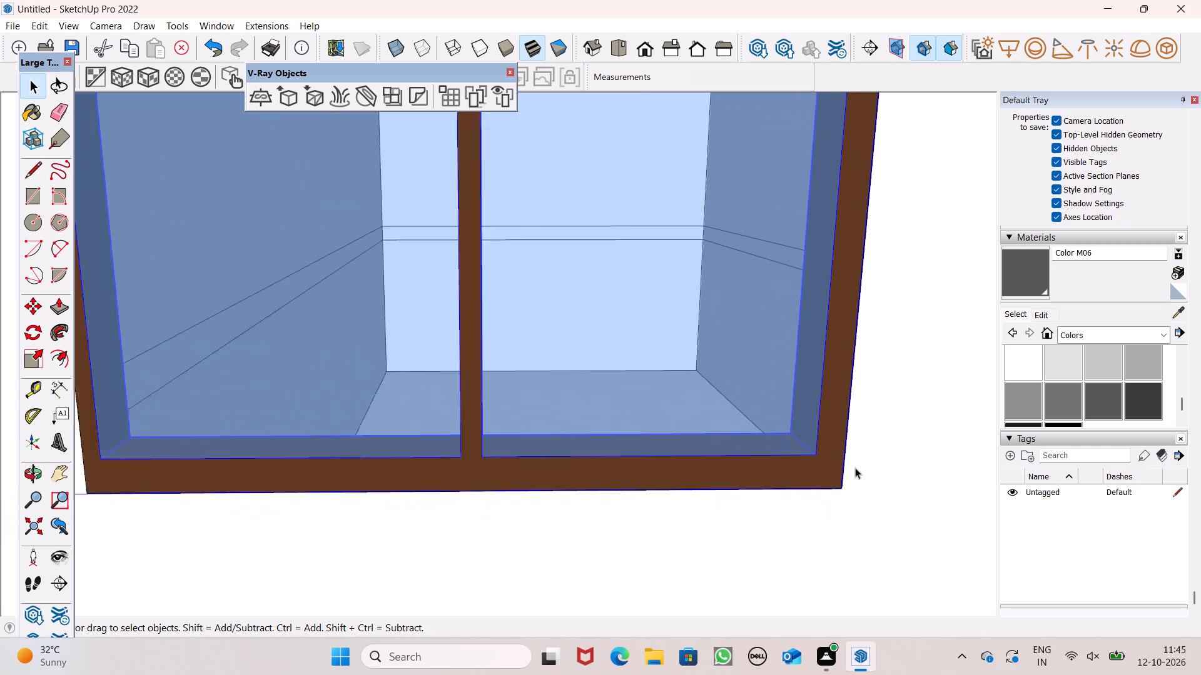
{"action": "scroll", "coordinate": [855, 467], "scroll_direction": "down", "scroll_amount": 7}
{"action": "scroll", "coordinate": [837, 479], "scroll_direction": "down", "scroll_amount": 15}
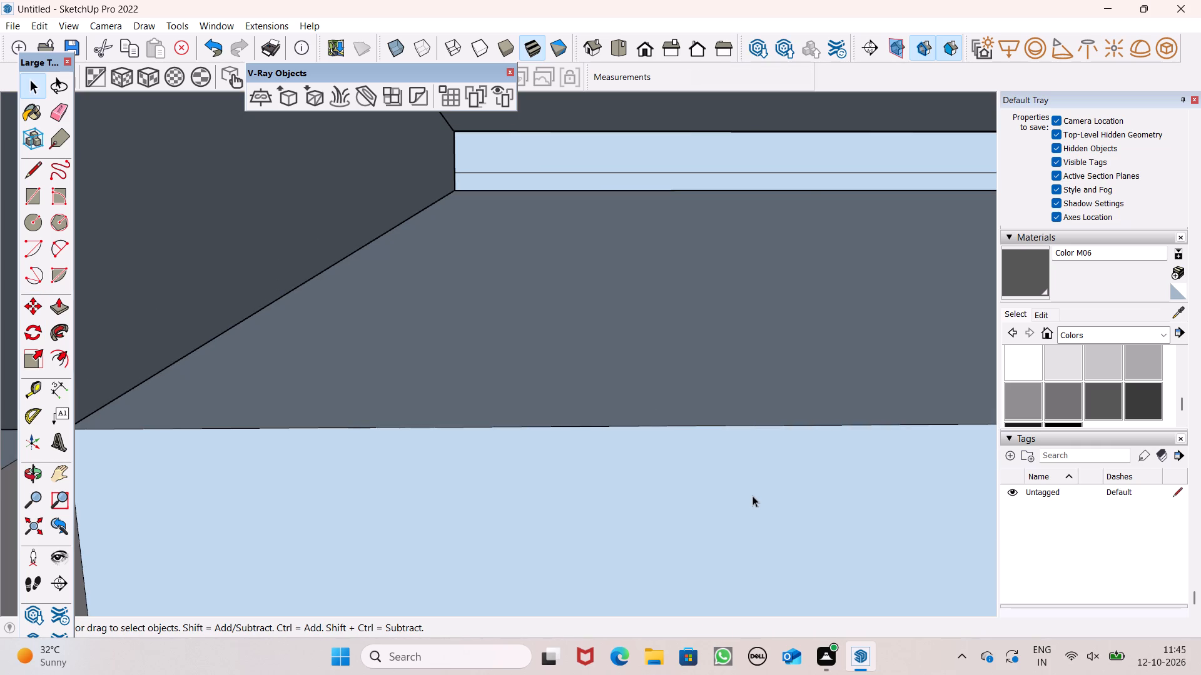
{"action": "left_click", "coordinate": [636, 50]}
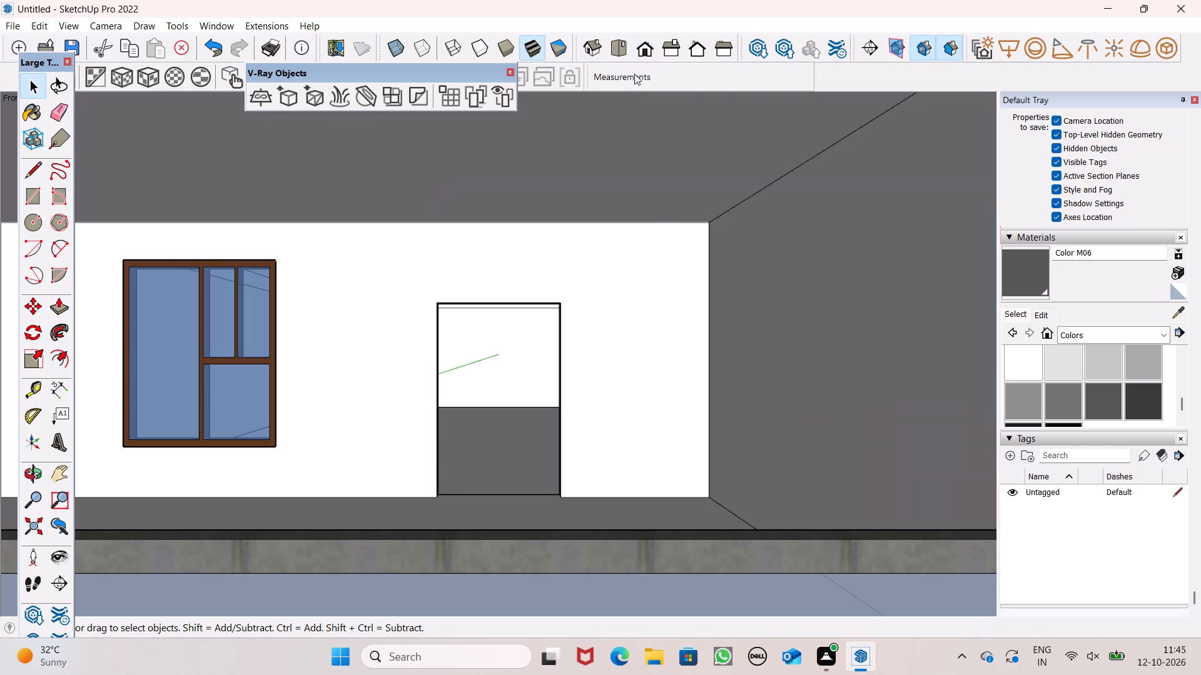
{"action": "scroll", "coordinate": [545, 339], "scroll_direction": "down", "scroll_amount": 5}
{"action": "middle_click_drag", "start_coordinate": [417, 242], "coordinate": [423, 320]}
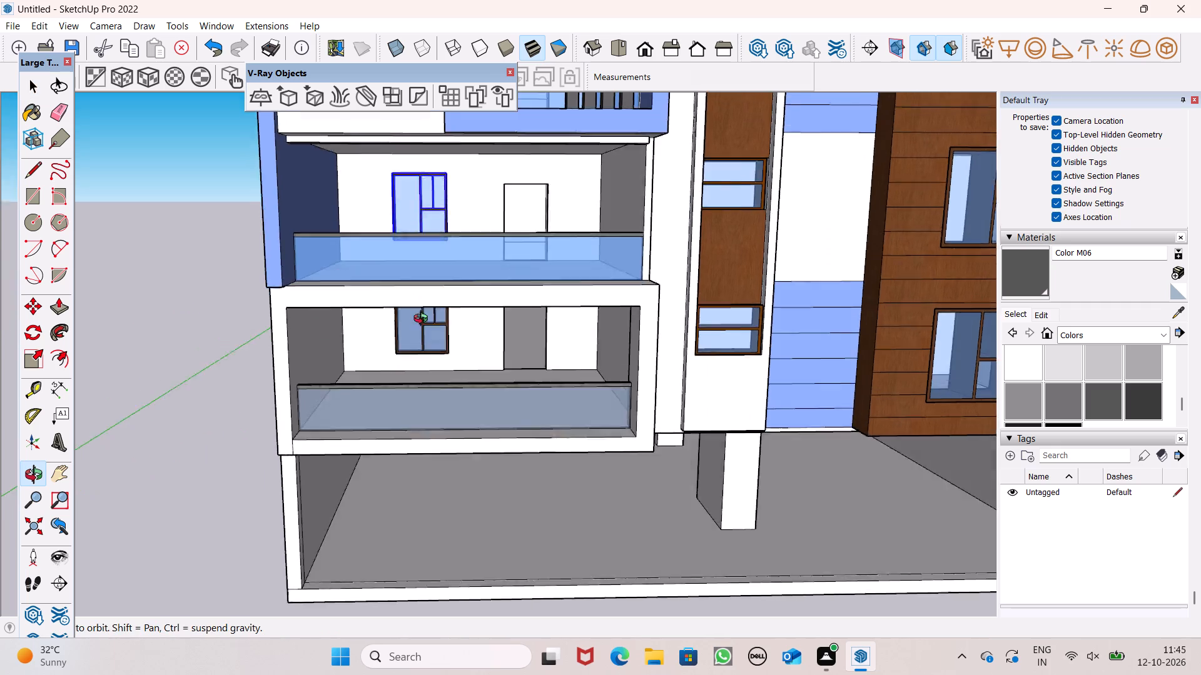
{"action": "middle_click_drag", "start_coordinate": [423, 320], "coordinate": [397, 337]}
{"action": "scroll", "coordinate": [412, 236], "scroll_direction": "up", "scroll_amount": 8}
{"action": "scroll", "coordinate": [437, 161], "scroll_direction": "up", "scroll_amount": 7}
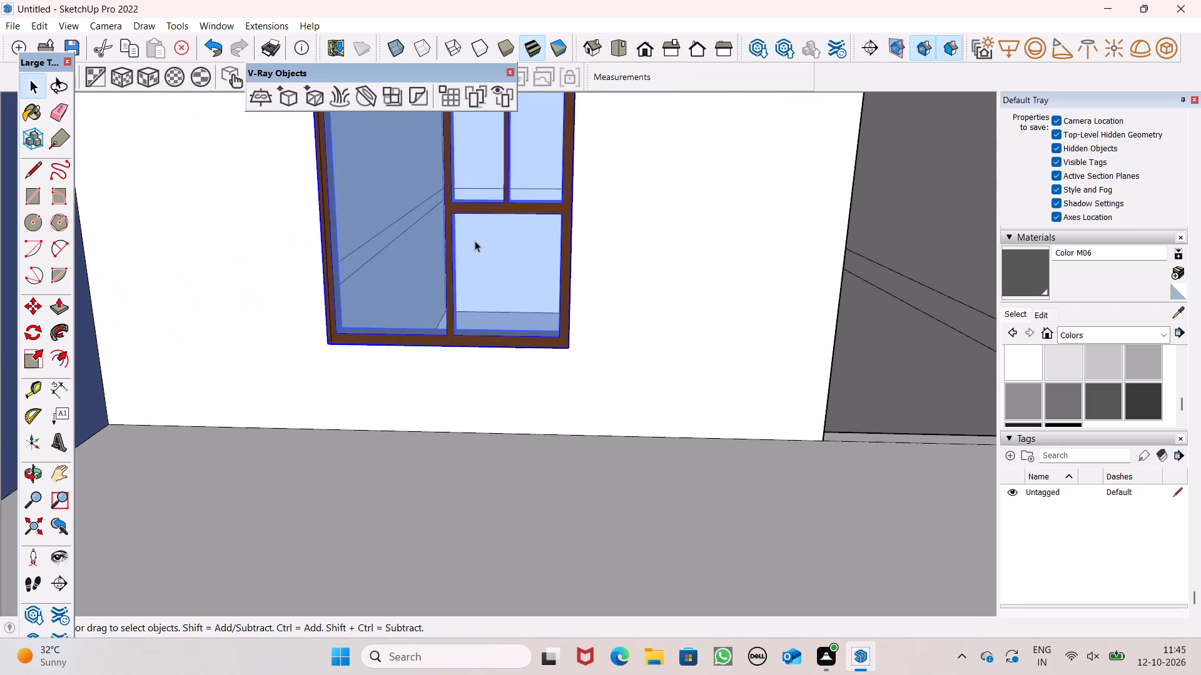
{"action": "scroll", "coordinate": [478, 271], "scroll_direction": "down", "scroll_amount": 7}
{"action": "key", "text": "m"}
{"action": "key", "text": "Return"}
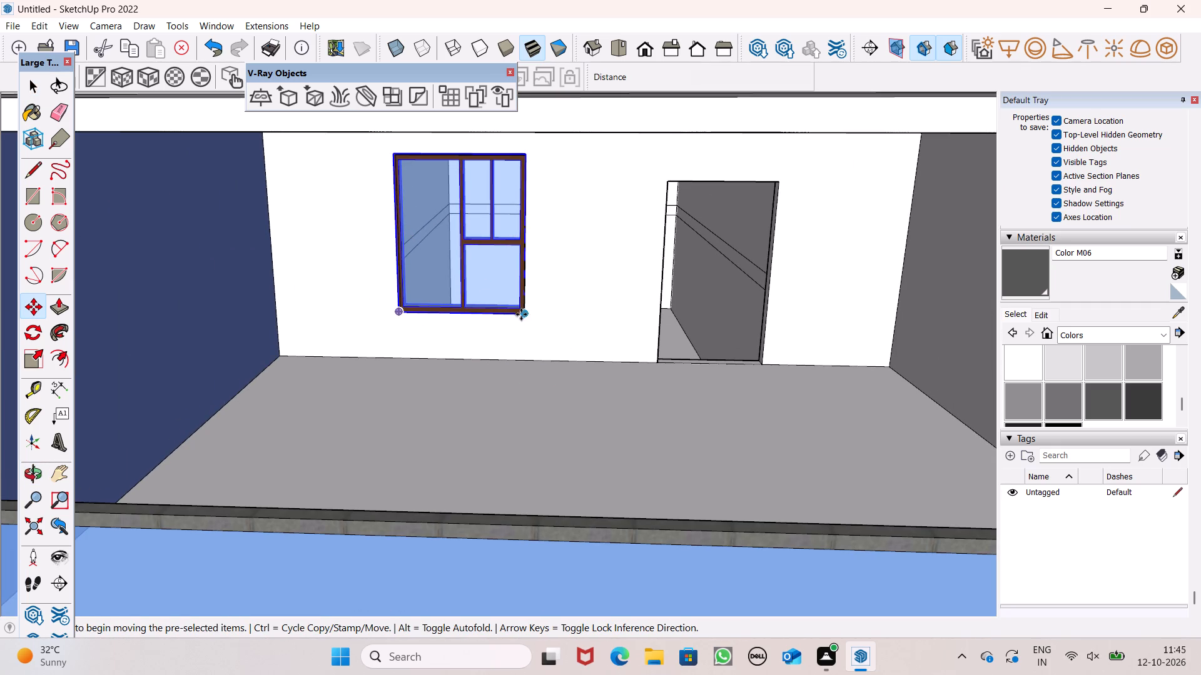
{"action": "left_click_drag", "start_coordinate": [521, 313], "coordinate": [531, 99]}
{"action": "scroll", "coordinate": [567, 315], "scroll_direction": "down", "scroll_amount": 6}
{"action": "scroll", "coordinate": [573, 237], "scroll_direction": "down", "scroll_amount": 6}
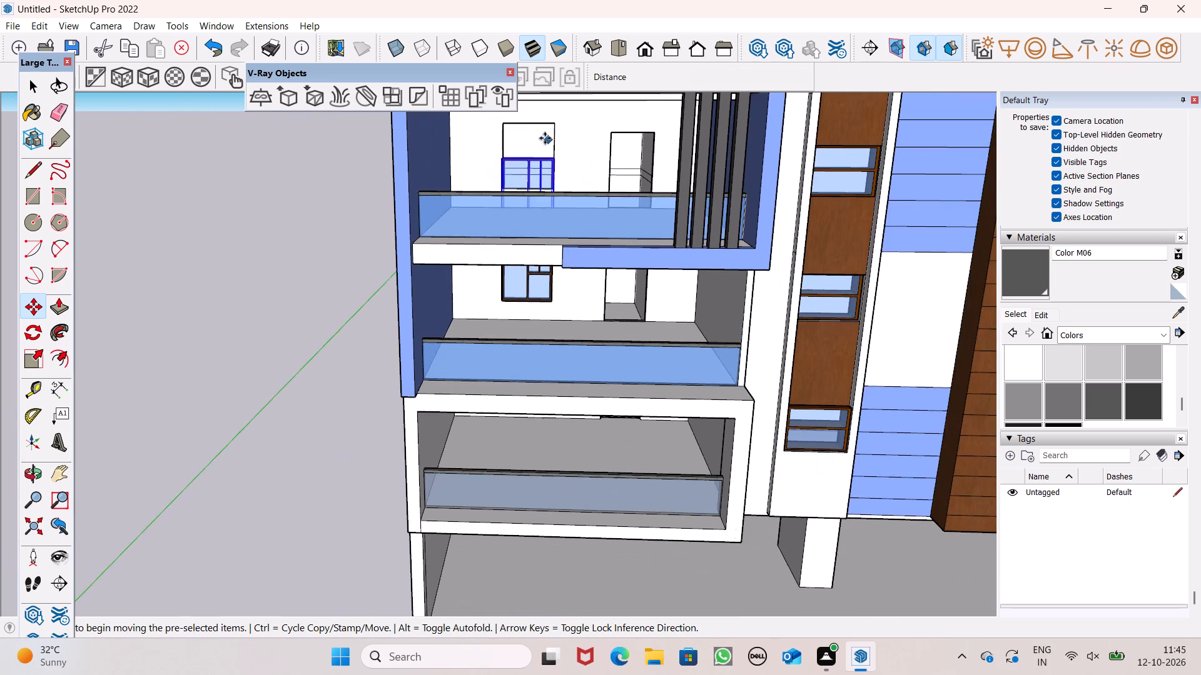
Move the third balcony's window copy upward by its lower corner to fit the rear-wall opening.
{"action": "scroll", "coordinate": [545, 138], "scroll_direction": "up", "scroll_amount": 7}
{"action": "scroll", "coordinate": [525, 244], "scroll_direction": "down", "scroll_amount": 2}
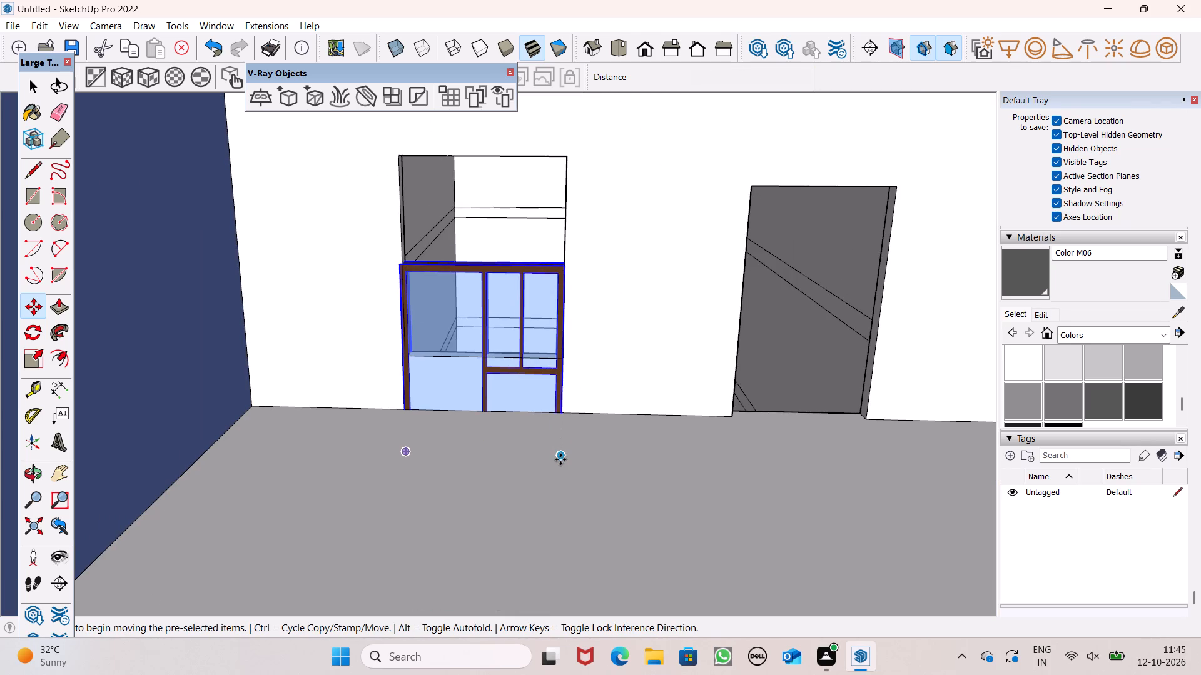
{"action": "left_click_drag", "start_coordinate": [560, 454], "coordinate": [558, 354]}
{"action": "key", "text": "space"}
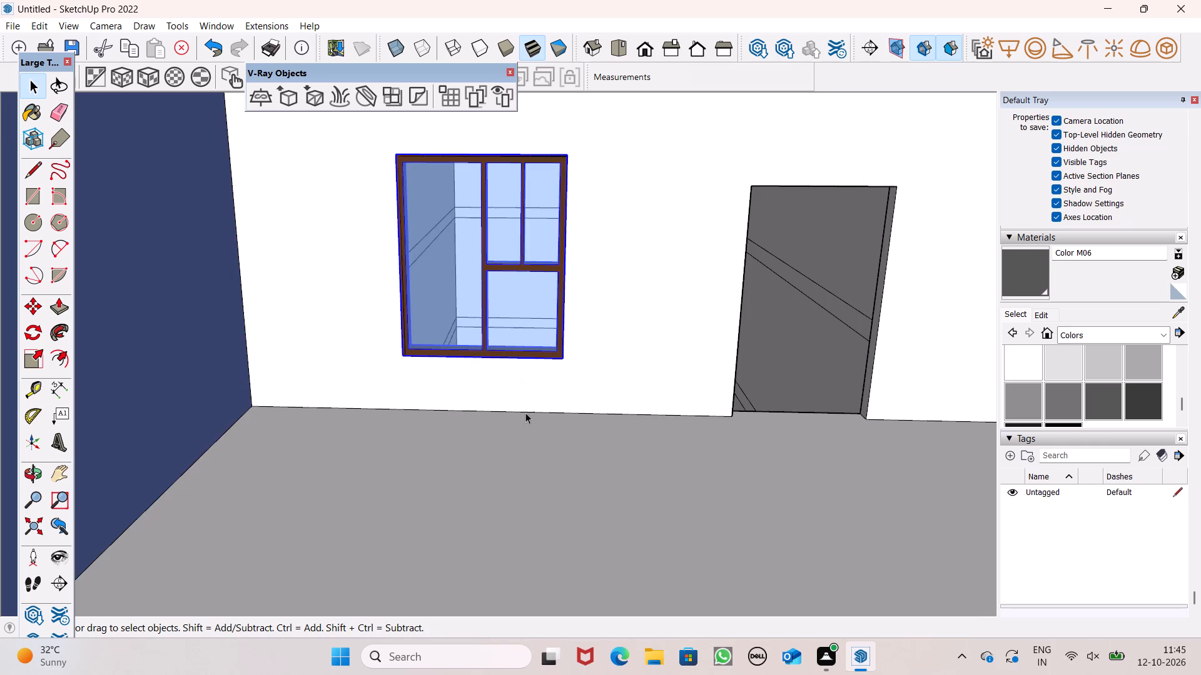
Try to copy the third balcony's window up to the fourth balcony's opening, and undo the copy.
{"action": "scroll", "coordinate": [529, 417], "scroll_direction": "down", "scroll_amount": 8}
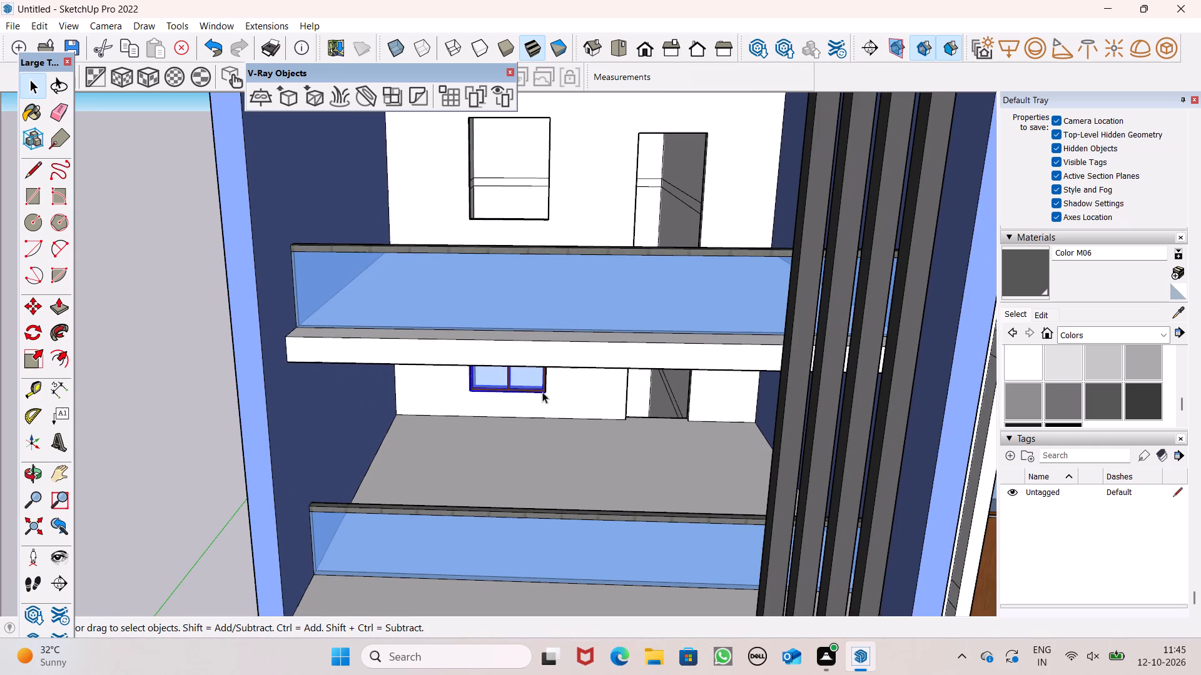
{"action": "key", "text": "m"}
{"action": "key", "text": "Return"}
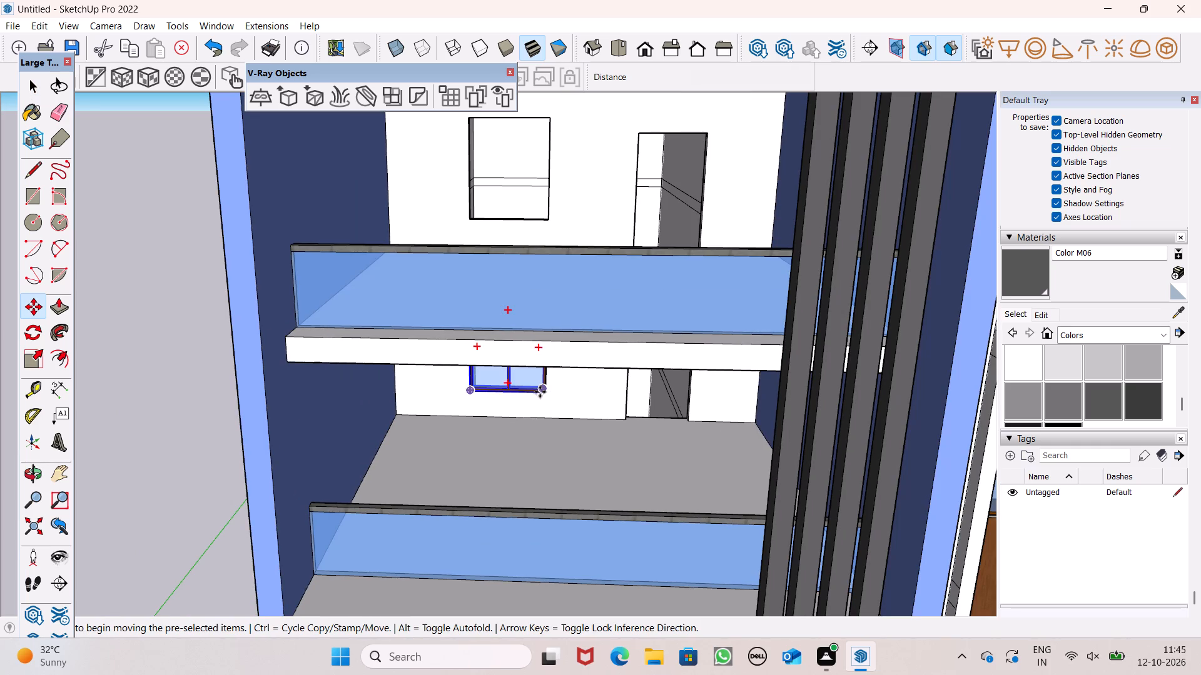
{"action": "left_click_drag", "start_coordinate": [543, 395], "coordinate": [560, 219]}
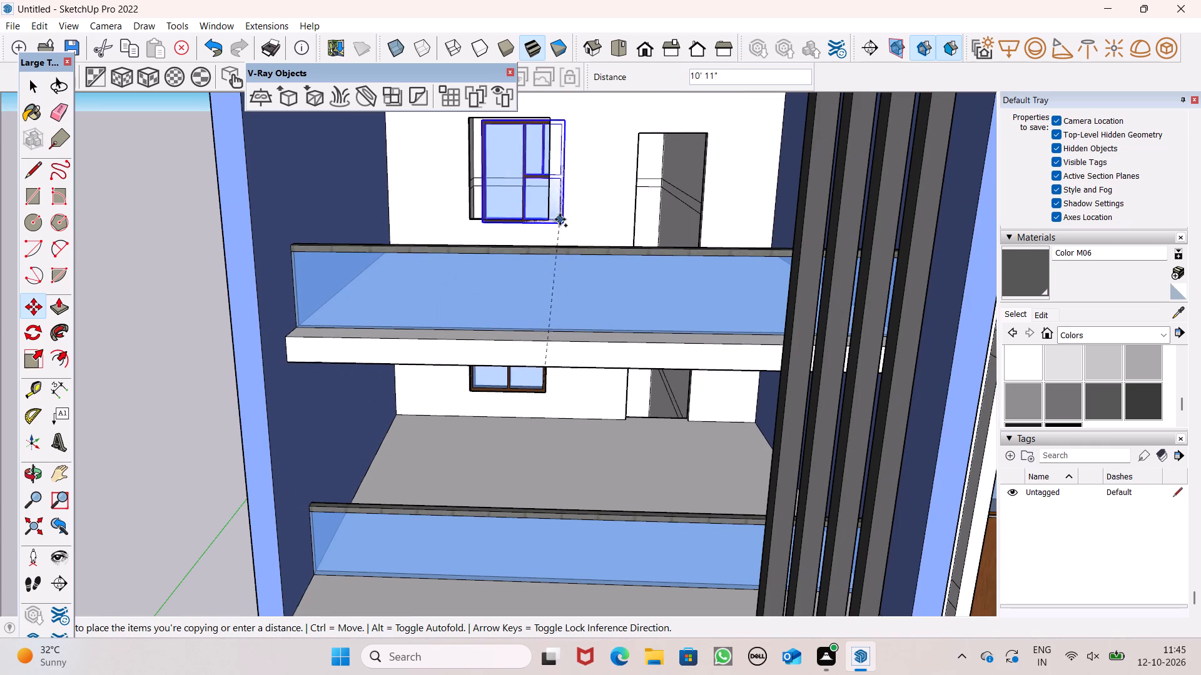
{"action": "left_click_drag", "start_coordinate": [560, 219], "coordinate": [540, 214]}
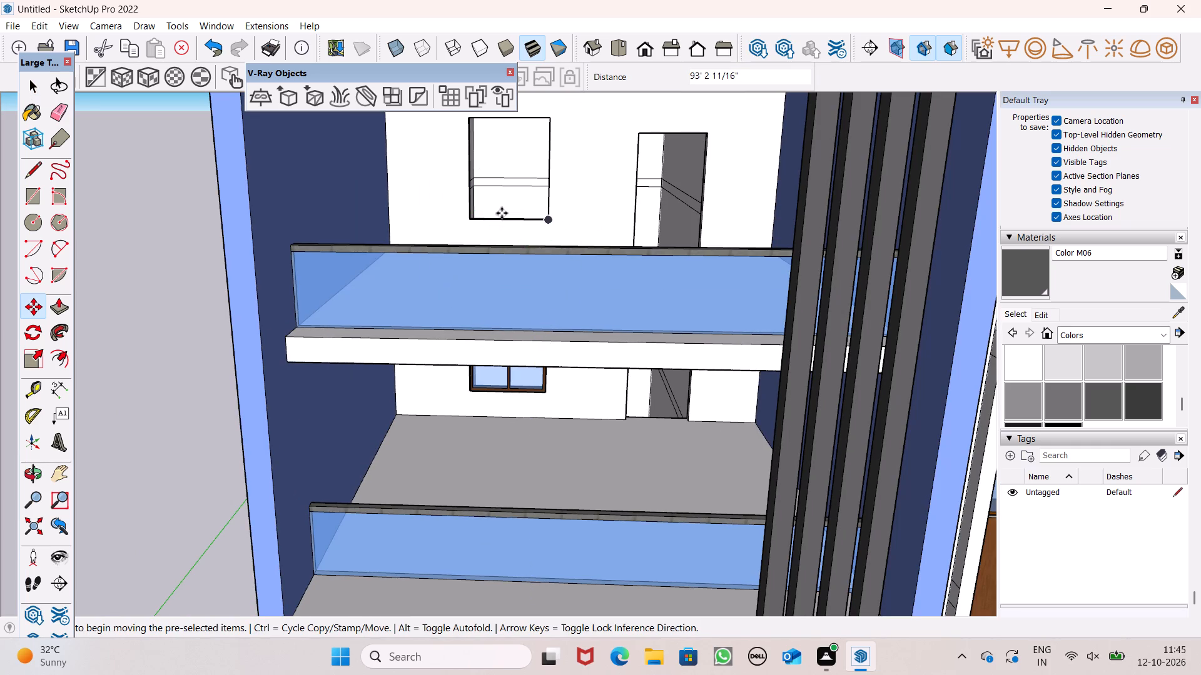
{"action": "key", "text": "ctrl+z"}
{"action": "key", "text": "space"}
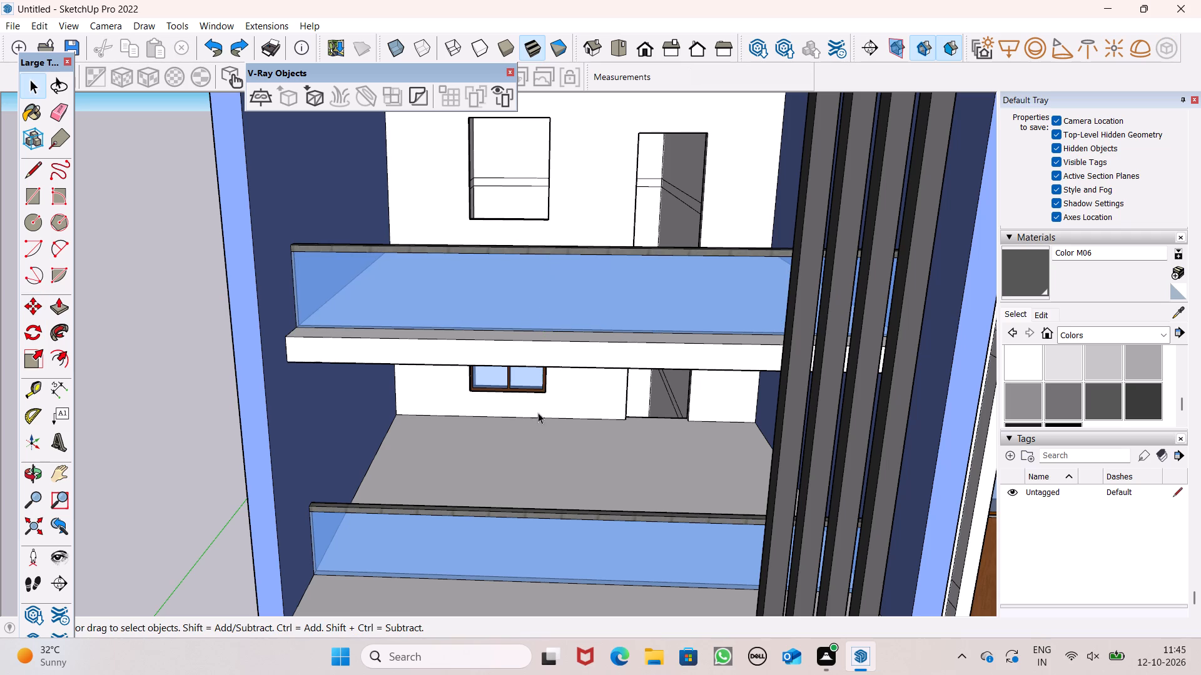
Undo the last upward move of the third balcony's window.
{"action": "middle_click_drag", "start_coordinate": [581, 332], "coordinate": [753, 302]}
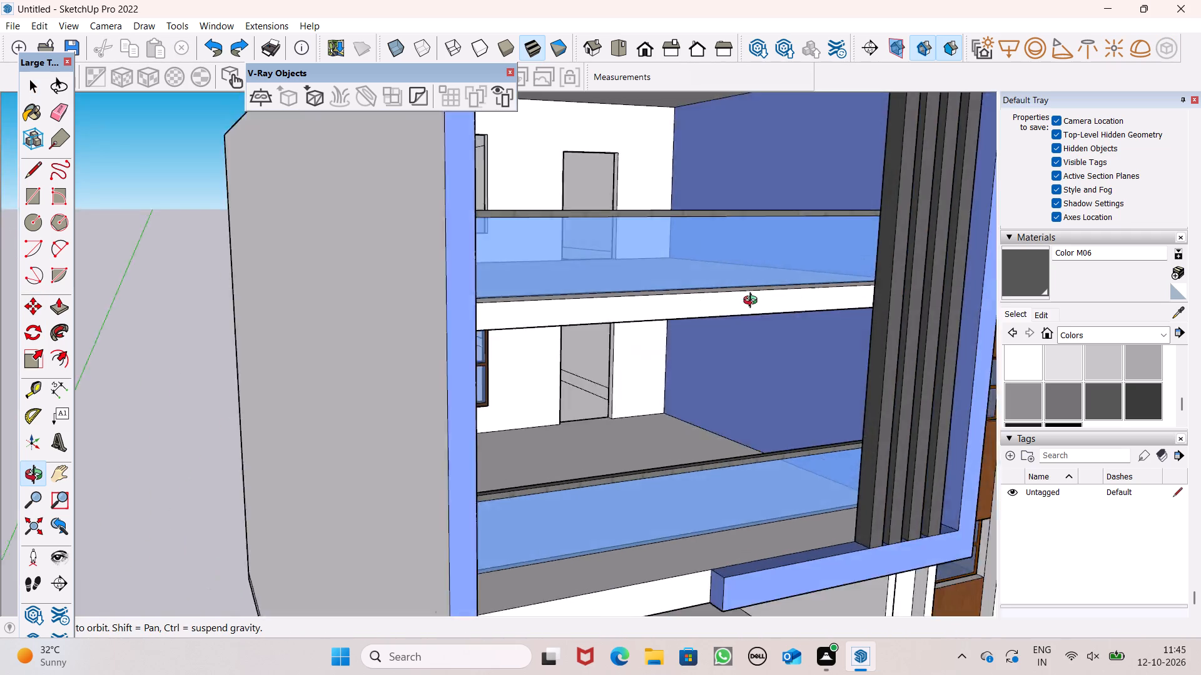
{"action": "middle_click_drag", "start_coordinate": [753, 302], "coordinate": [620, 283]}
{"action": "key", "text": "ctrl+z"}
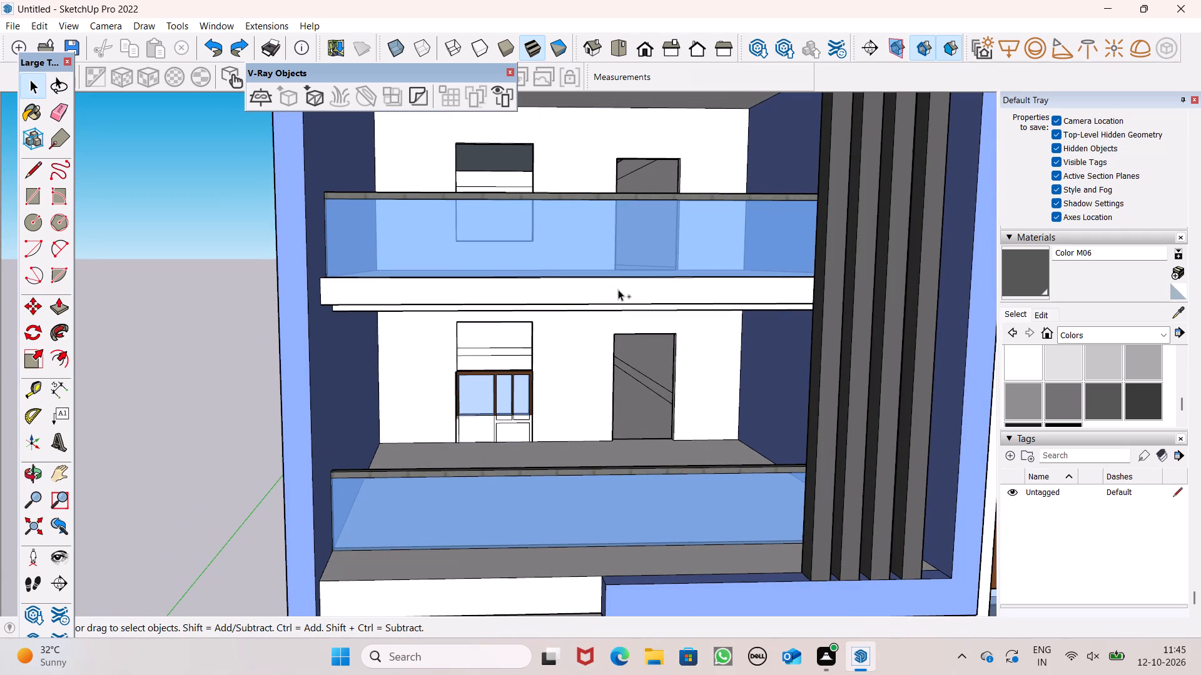
Move the third balcony's window straight up about 3' 6 5/8" so its lower corner meets the opening's lower corner.
{"action": "left_click", "coordinate": [507, 393]}
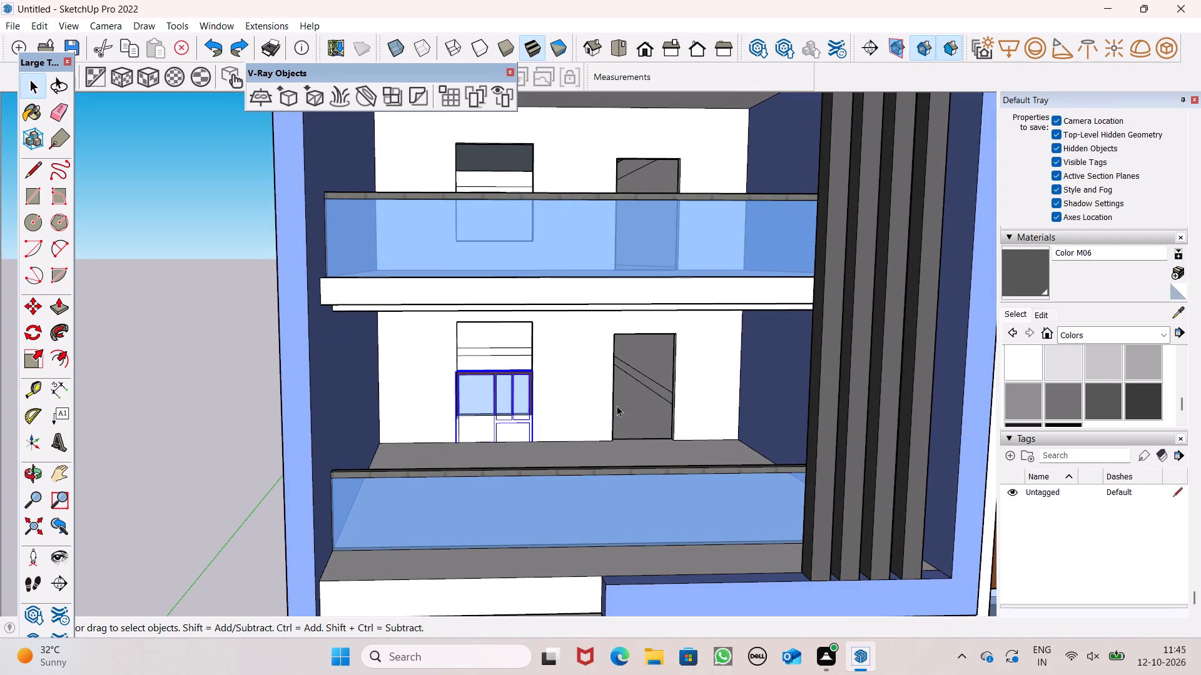
{"action": "key", "text": "m"}
{"action": "key", "text": "Return"}
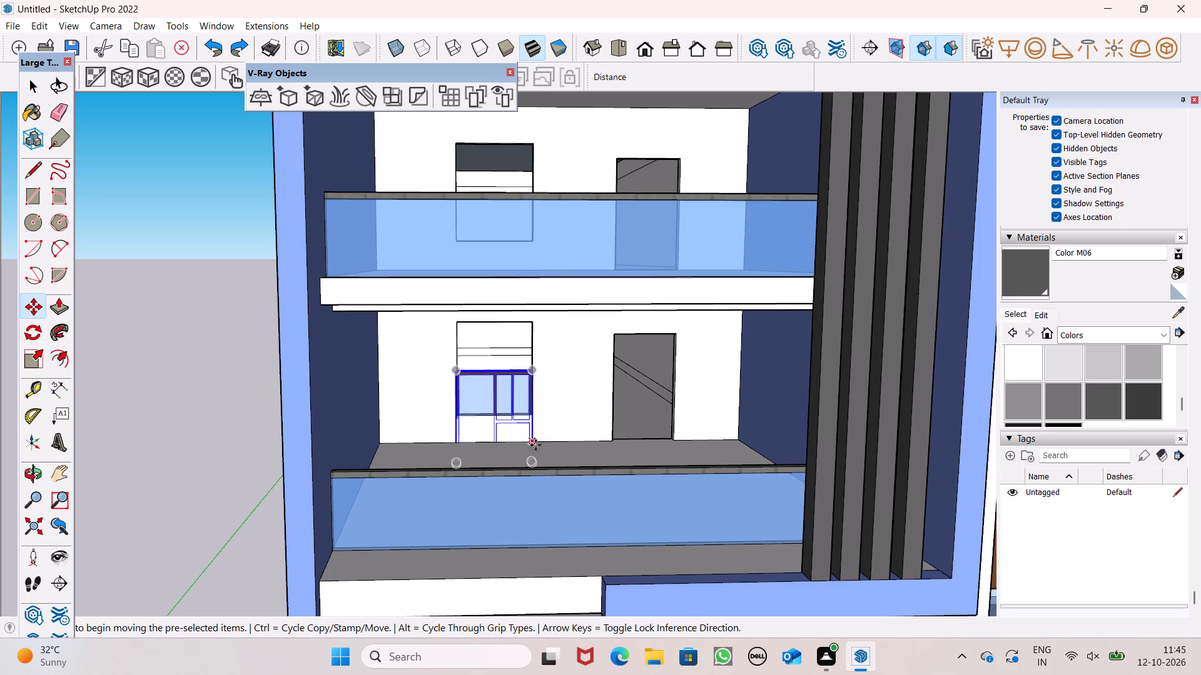
{"action": "left_click_drag", "start_coordinate": [535, 467], "coordinate": [537, 409]}
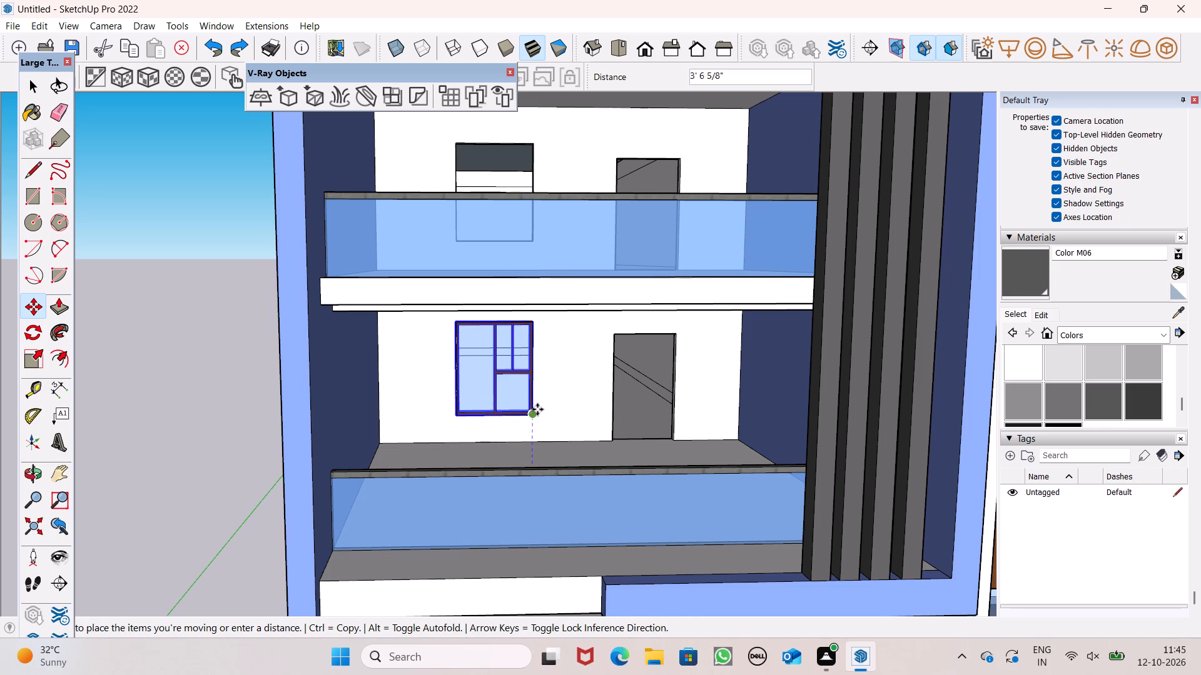
{"action": "left_click_drag", "start_coordinate": [537, 409], "coordinate": [534, 409]}
{"action": "scroll", "coordinate": [527, 356], "scroll_direction": "up", "scroll_amount": 7}
{"action": "scroll", "coordinate": [571, 445], "scroll_direction": "down", "scroll_amount": 2}
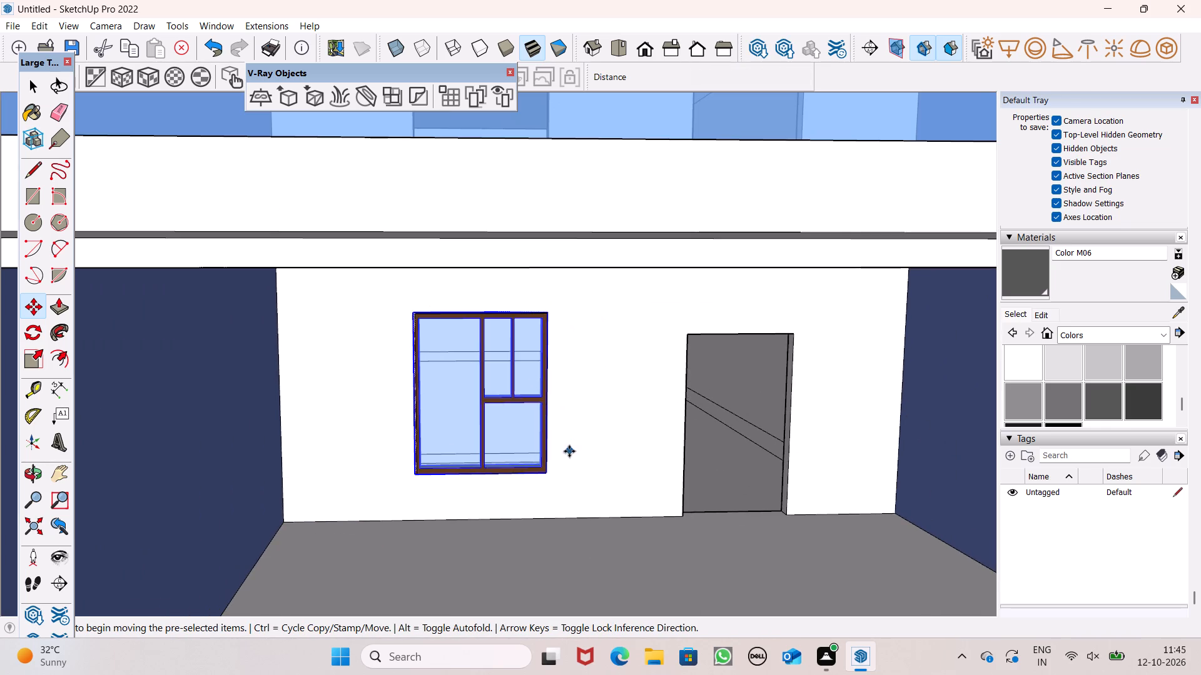
Copy the third balcony's window straight up about 11' 1" into the fourth balcony's rear-wall opening.
{"action": "scroll", "coordinate": [568, 453], "scroll_direction": "down", "scroll_amount": 2}
{"action": "key", "text": "m"}
{"action": "key", "text": "Return"}
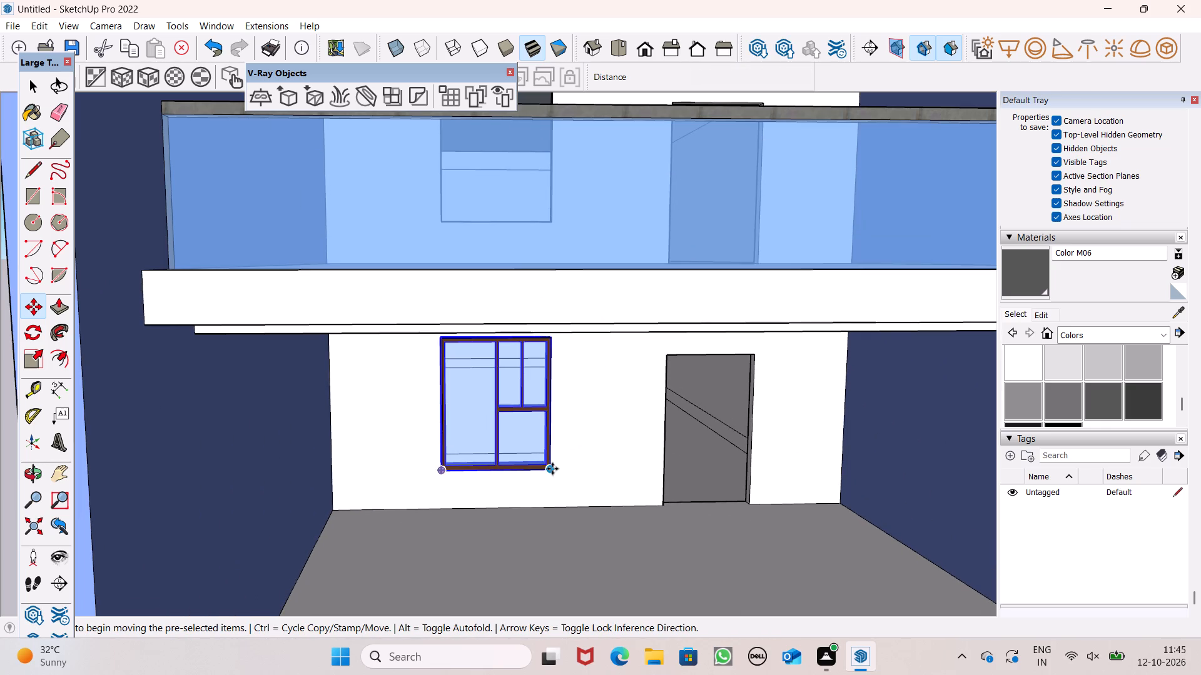
{"action": "left_click_drag", "start_coordinate": [552, 469], "coordinate": [556, 221]}
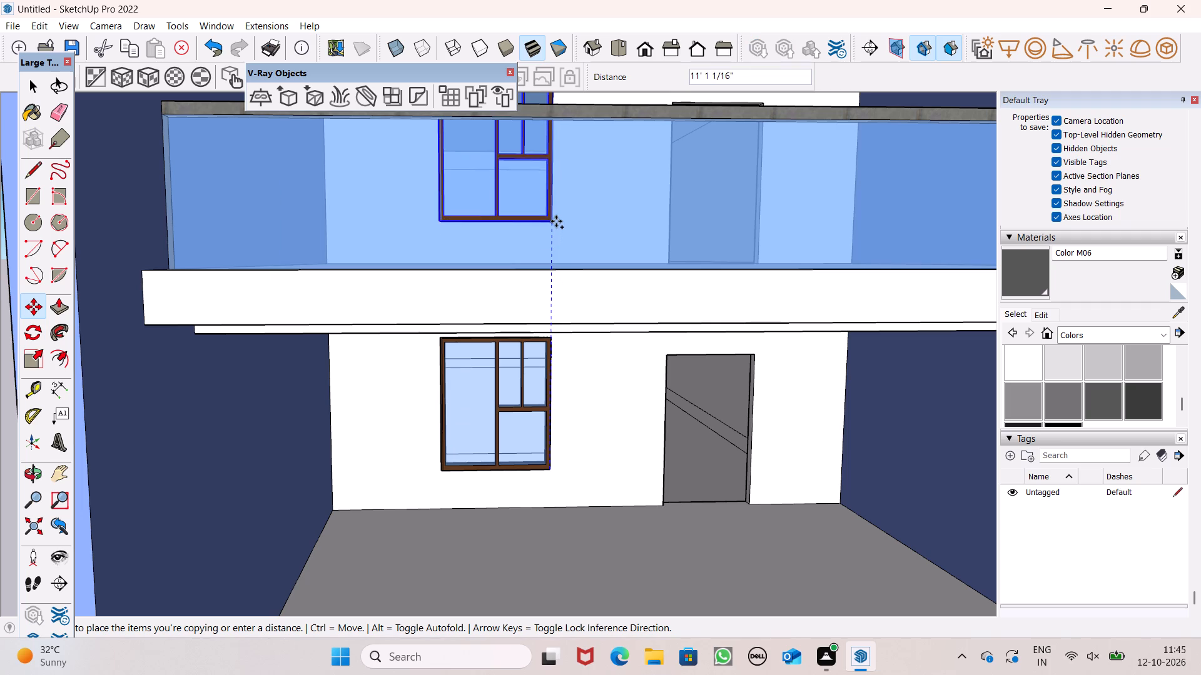
{"action": "left_click_drag", "start_coordinate": [556, 221], "coordinate": [556, 221]}
Examine the copied windows from several angles and check the interior surfaces visible through the balcony door openings.
{"action": "middle_click_drag", "start_coordinate": [567, 289], "coordinate": [524, 406]}
{"action": "scroll", "coordinate": [526, 367], "scroll_direction": "down", "scroll_amount": 10}
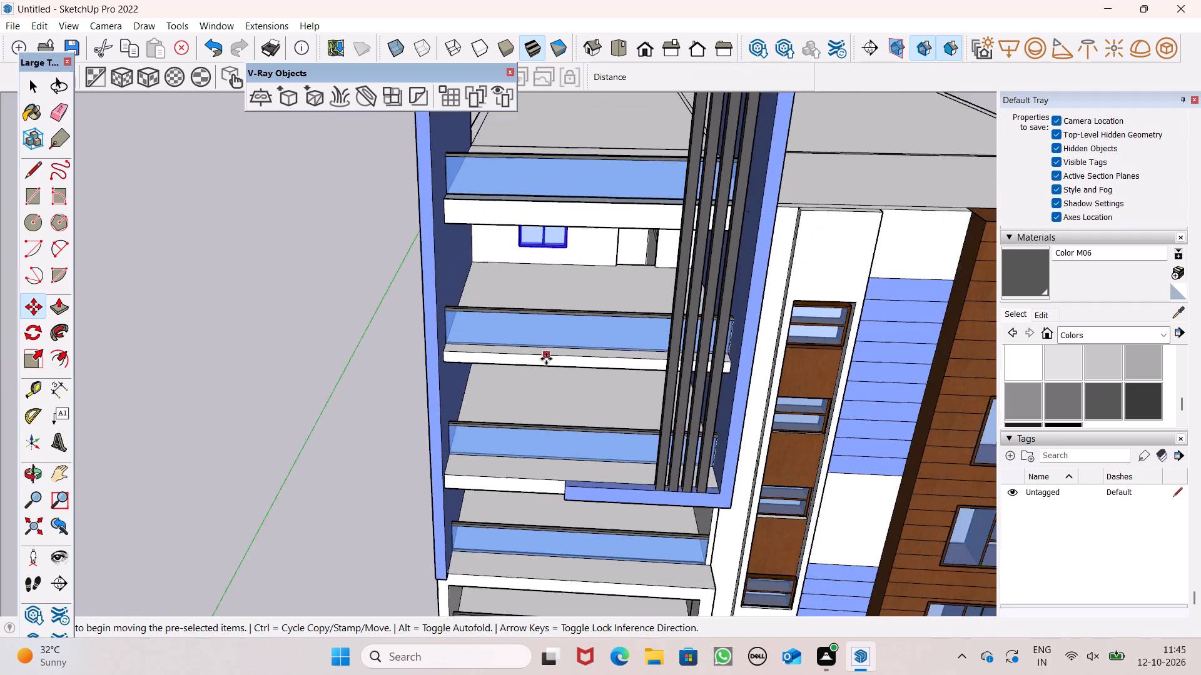
{"action": "scroll", "coordinate": [546, 359], "scroll_direction": "down", "scroll_amount": 2}
{"action": "middle_click_drag", "start_coordinate": [574, 310], "coordinate": [592, 229]}
{"action": "scroll", "coordinate": [571, 224], "scroll_direction": "up", "scroll_amount": 8}
{"action": "scroll", "coordinate": [641, 290], "scroll_direction": "up", "scroll_amount": 6}
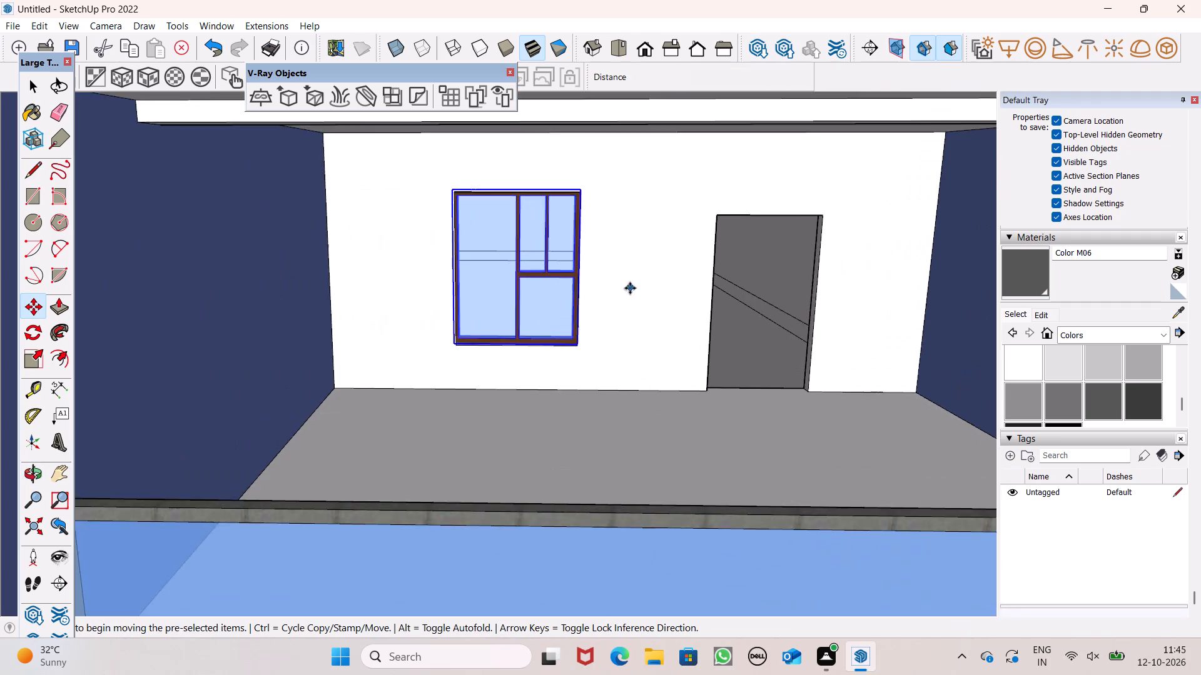
{"action": "scroll", "coordinate": [616, 340], "scroll_direction": "up", "scroll_amount": 1}
{"action": "middle_click_drag", "start_coordinate": [616, 341], "coordinate": [525, 351]}
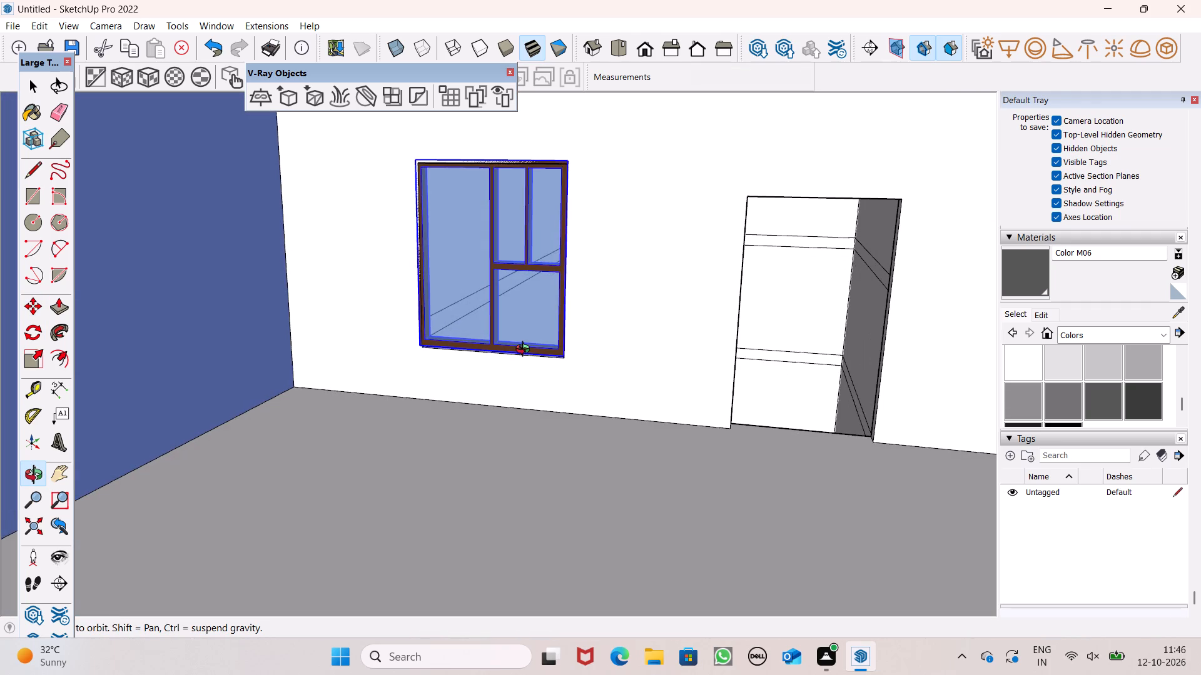
{"action": "middle_click_drag", "start_coordinate": [525, 351], "coordinate": [527, 351]}
{"action": "key", "text": "space"}
{"action": "left_click", "coordinate": [793, 421]}
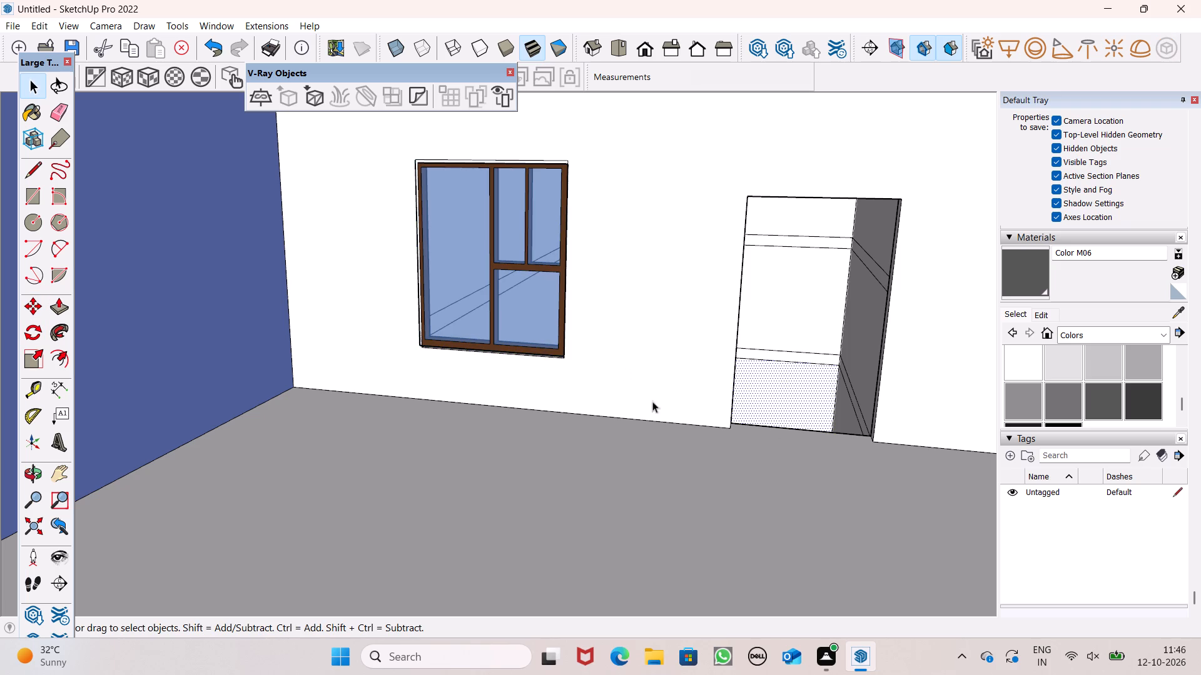
{"action": "middle_click_drag", "start_coordinate": [502, 342], "coordinate": [568, 314]}
{"action": "scroll", "coordinate": [802, 388], "scroll_direction": "up", "scroll_amount": 2}
{"action": "scroll", "coordinate": [611, 326], "scroll_direction": "down", "scroll_amount": 12}
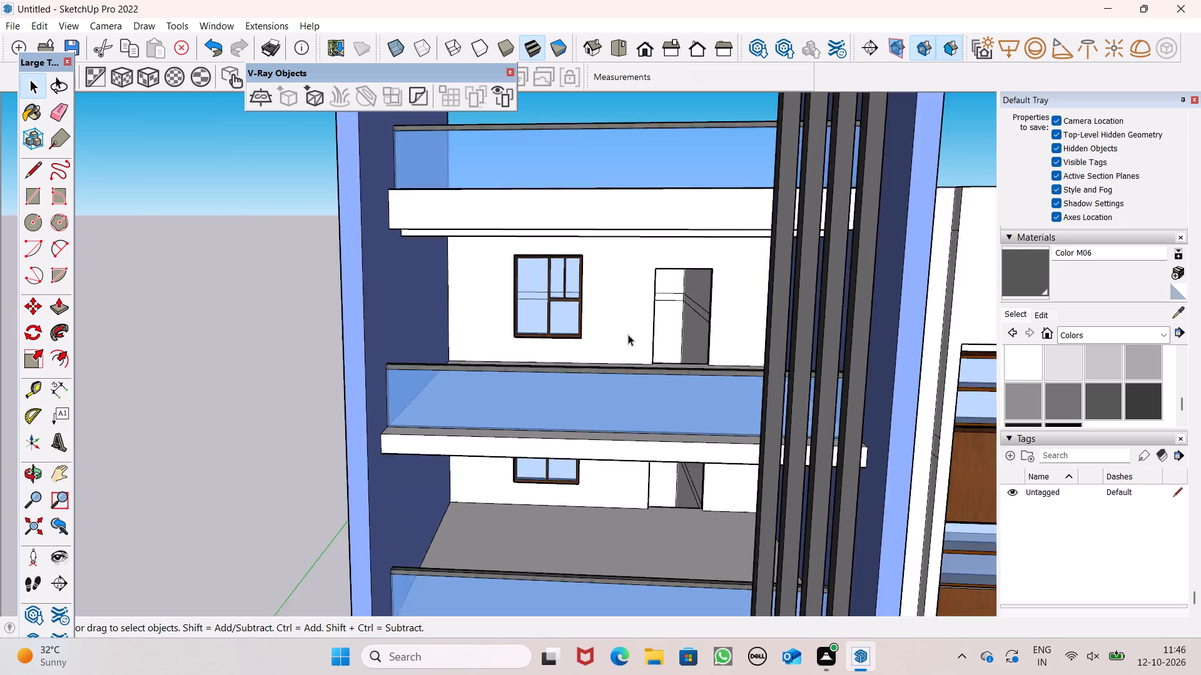
{"action": "scroll", "coordinate": [628, 334], "scroll_direction": "down", "scroll_amount": 2}
{"action": "middle_click_drag", "start_coordinate": [630, 436], "coordinate": [642, 357]}
{"action": "scroll", "coordinate": [652, 277], "scroll_direction": "up", "scroll_amount": 1}
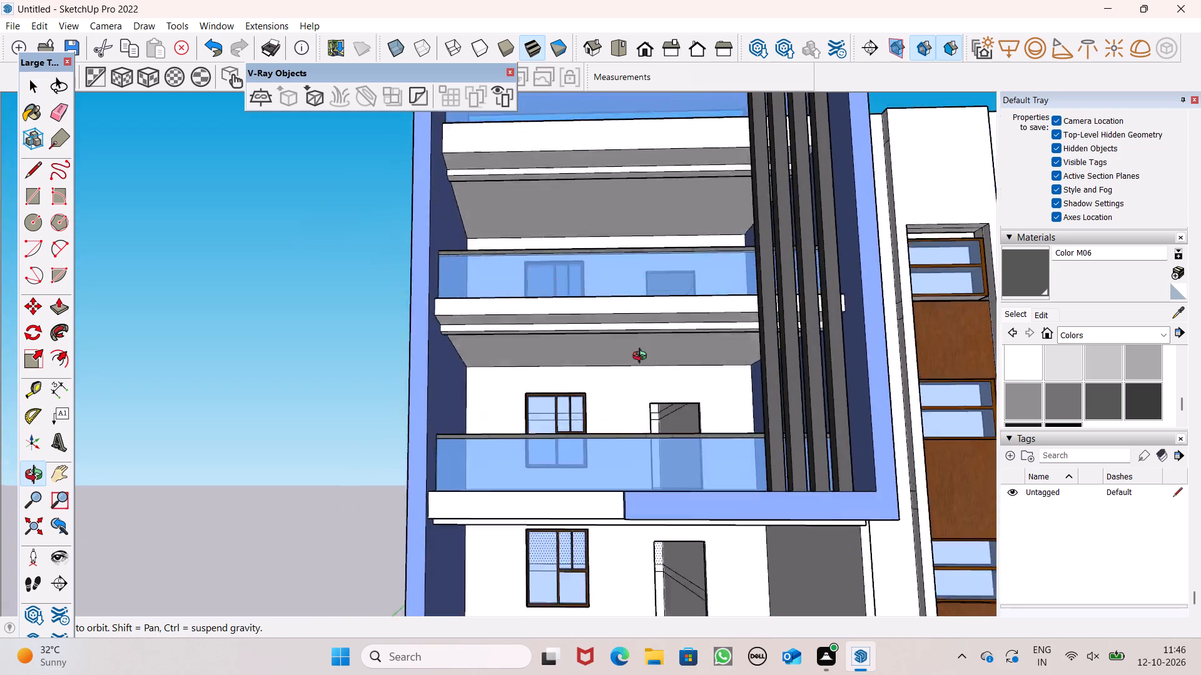
{"action": "middle_click_drag", "start_coordinate": [642, 357], "coordinate": [615, 471]}
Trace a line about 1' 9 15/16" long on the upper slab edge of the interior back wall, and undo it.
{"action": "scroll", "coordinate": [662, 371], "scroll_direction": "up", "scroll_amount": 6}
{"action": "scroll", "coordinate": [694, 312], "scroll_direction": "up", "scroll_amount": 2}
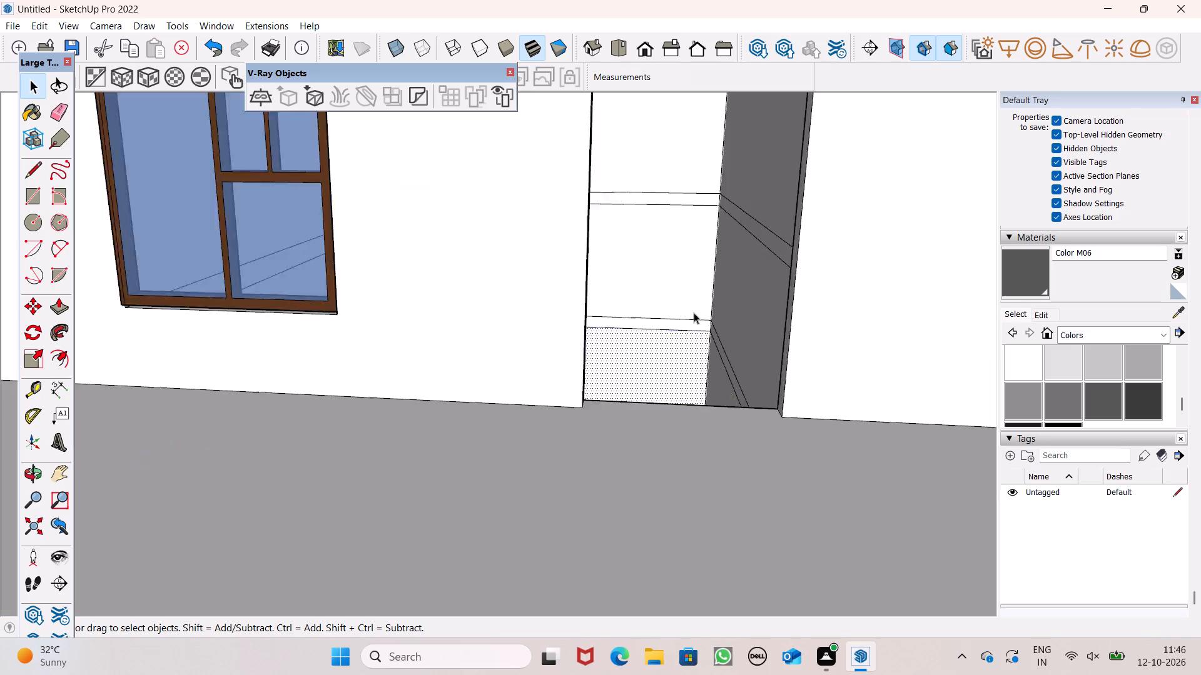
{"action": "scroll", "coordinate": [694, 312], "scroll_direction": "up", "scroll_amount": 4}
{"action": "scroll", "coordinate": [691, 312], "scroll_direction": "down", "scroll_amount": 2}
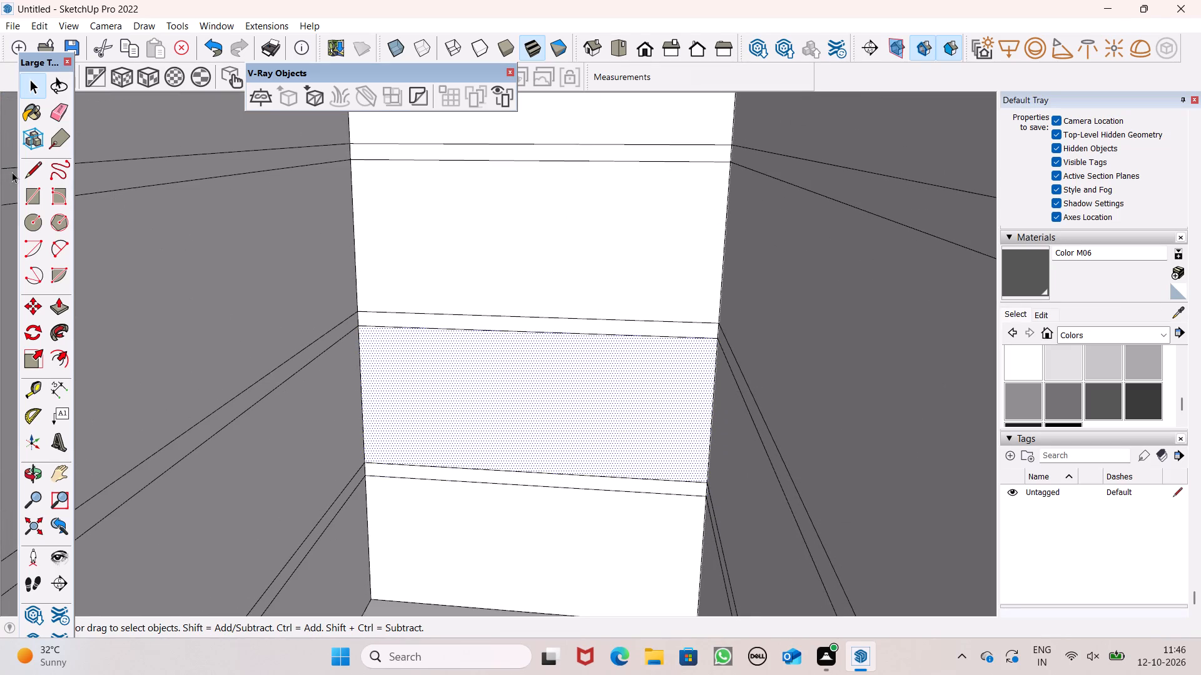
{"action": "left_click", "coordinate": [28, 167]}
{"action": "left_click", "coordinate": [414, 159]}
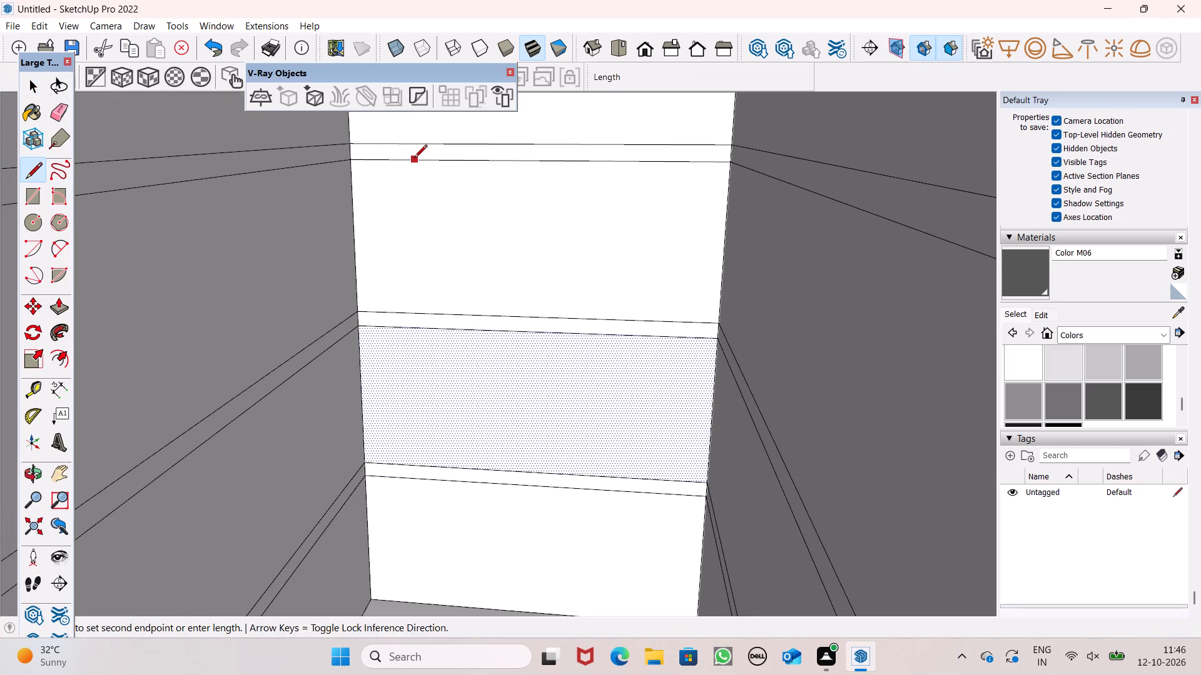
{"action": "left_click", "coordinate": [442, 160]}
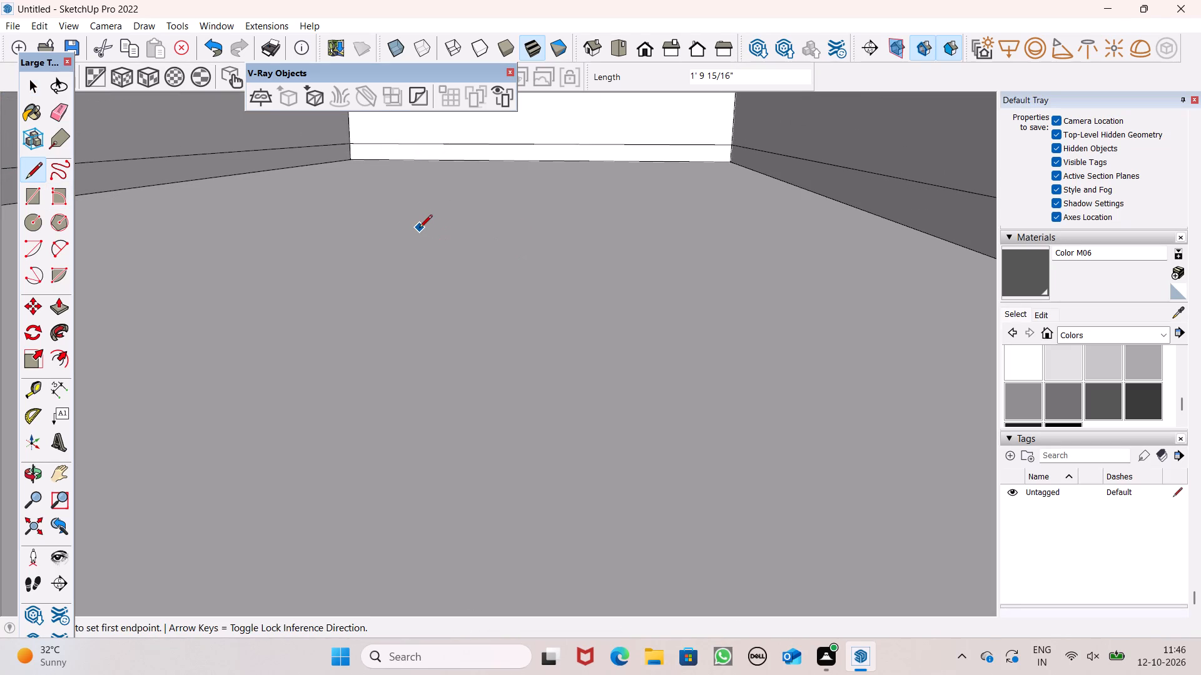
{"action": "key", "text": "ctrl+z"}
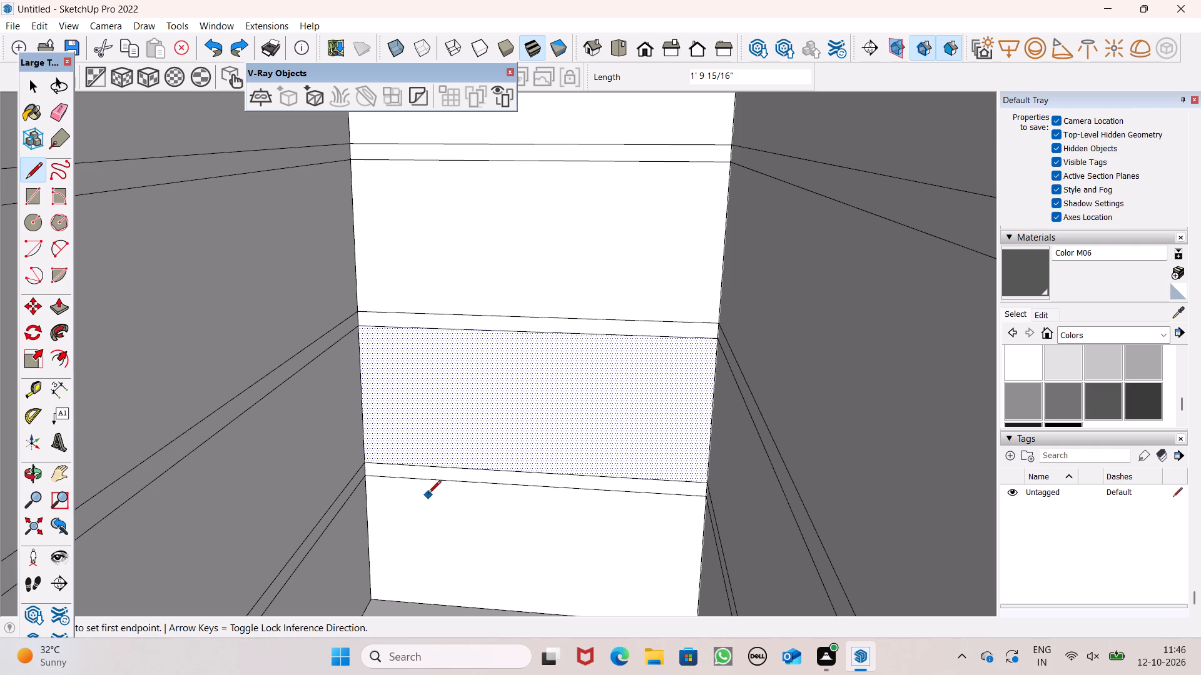
Close the missing interior floor faces by tracing short lines about 11 5/8", 2' 1" and 3' 5 15/16" on three back-wall slab edges.
{"action": "left_click", "coordinate": [431, 478]}
{"action": "left_click", "coordinate": [444, 483]}
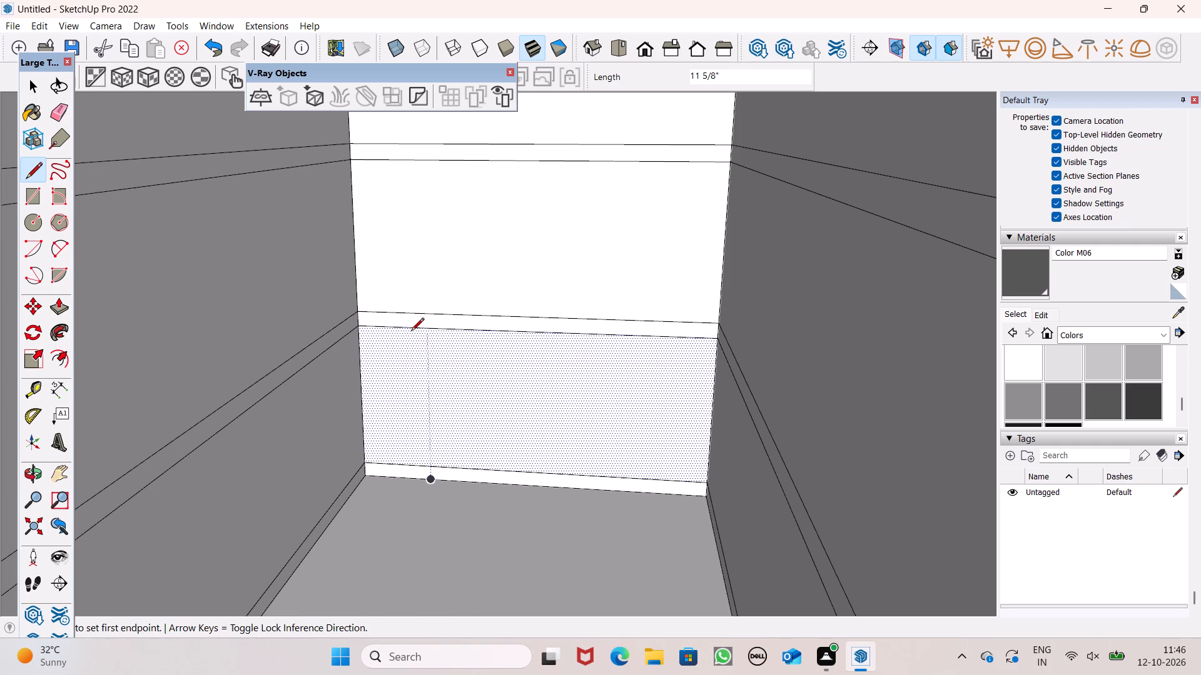
{"action": "left_click_drag", "start_coordinate": [411, 331], "coordinate": [418, 330]}
{"action": "left_click", "coordinate": [440, 335]}
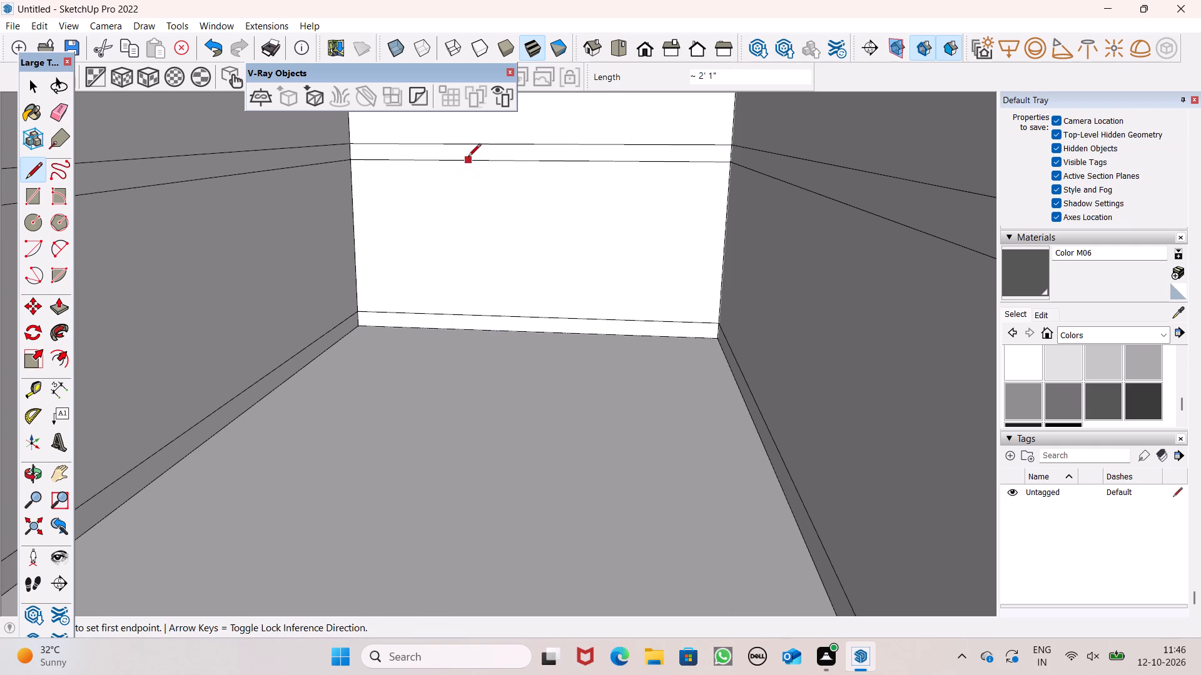
{"action": "left_click_drag", "start_coordinate": [469, 156], "coordinate": [480, 156]}
{"action": "left_click", "coordinate": [524, 164]}
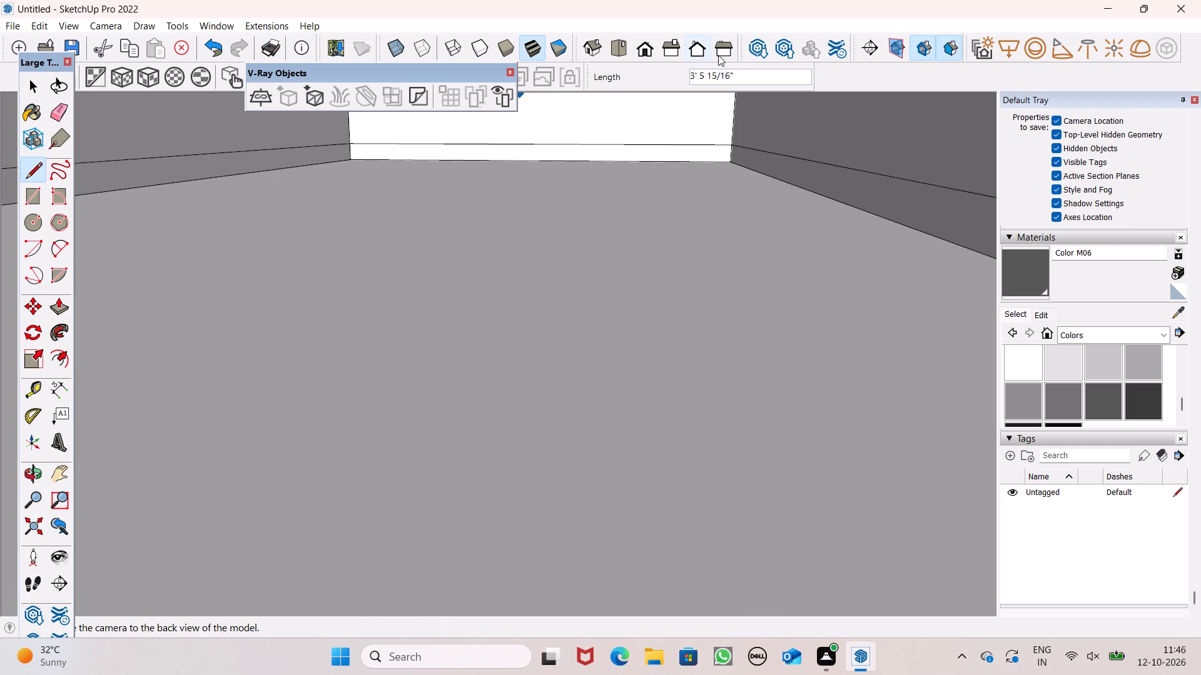
Inspect the balcony facade from the front and from other angles, checking the interior floors and ceilings behind the window and door openings.
{"action": "left_click", "coordinate": [634, 49]}
{"action": "scroll", "coordinate": [717, 160], "scroll_direction": "down", "scroll_amount": 8}
{"action": "scroll", "coordinate": [696, 238], "scroll_direction": "down", "scroll_amount": 13}
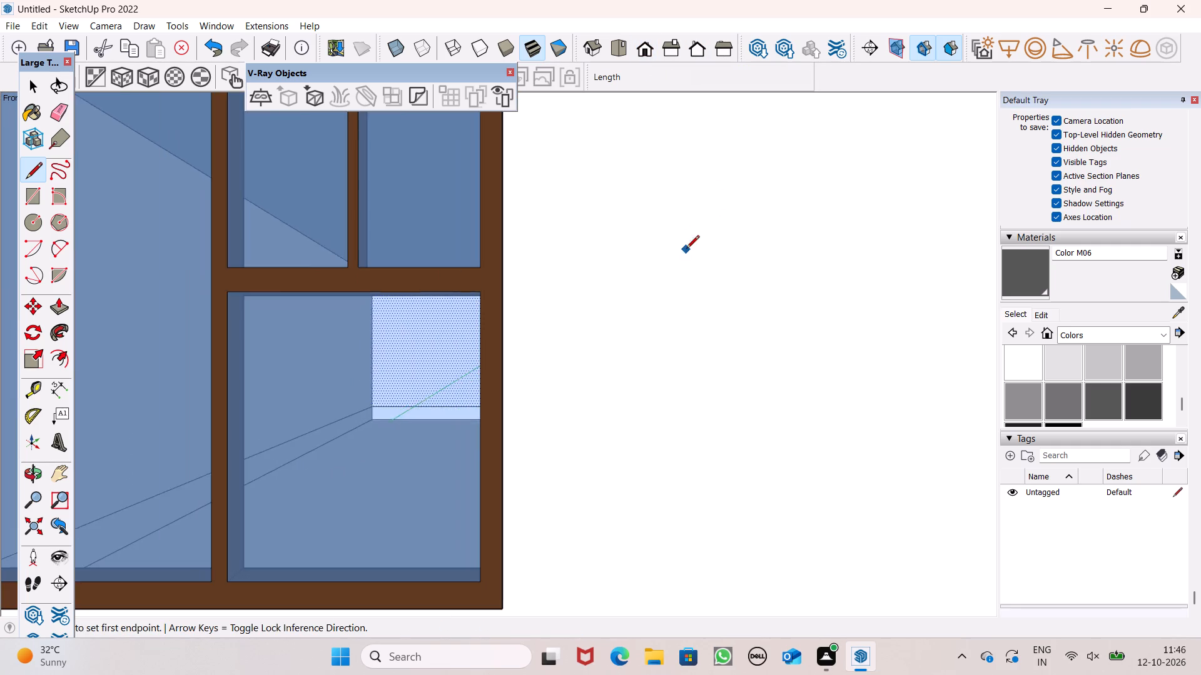
{"action": "scroll", "coordinate": [686, 249], "scroll_direction": "down", "scroll_amount": 7}
{"action": "scroll", "coordinate": [635, 254], "scroll_direction": "down", "scroll_amount": 7}
{"action": "scroll", "coordinate": [592, 302], "scroll_direction": "down", "scroll_amount": 15}
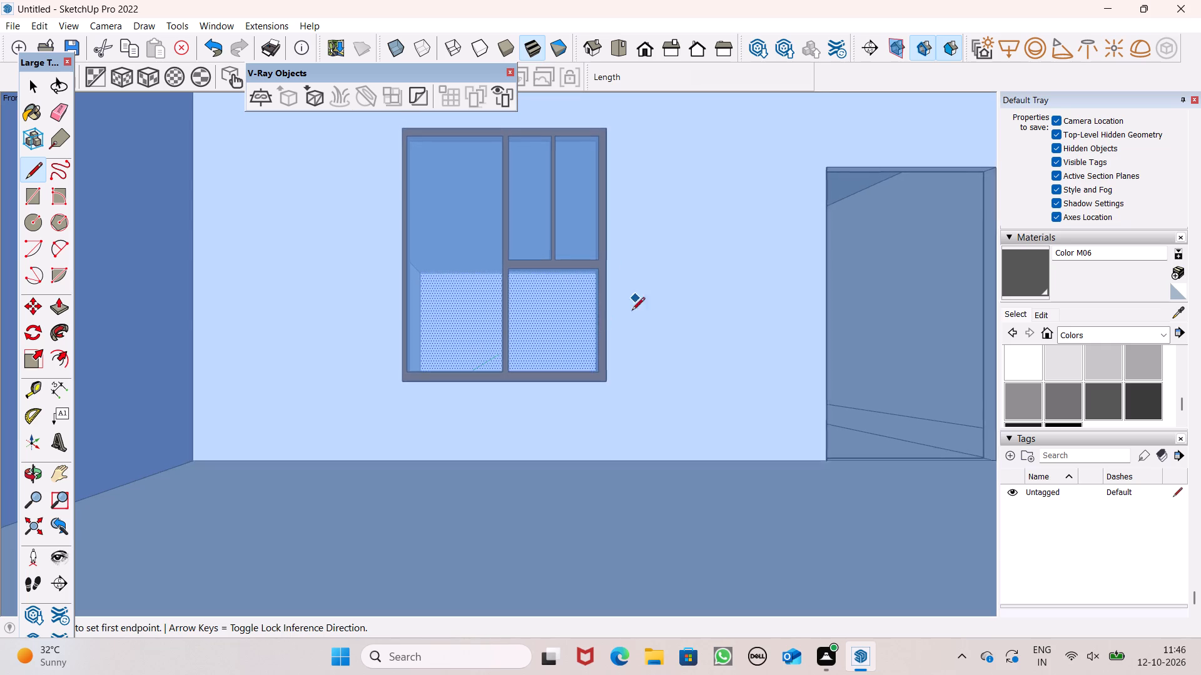
{"action": "scroll", "coordinate": [632, 311], "scroll_direction": "down", "scroll_amount": 6}
{"action": "key", "text": "space"}
{"action": "left_click", "coordinate": [649, 49]}
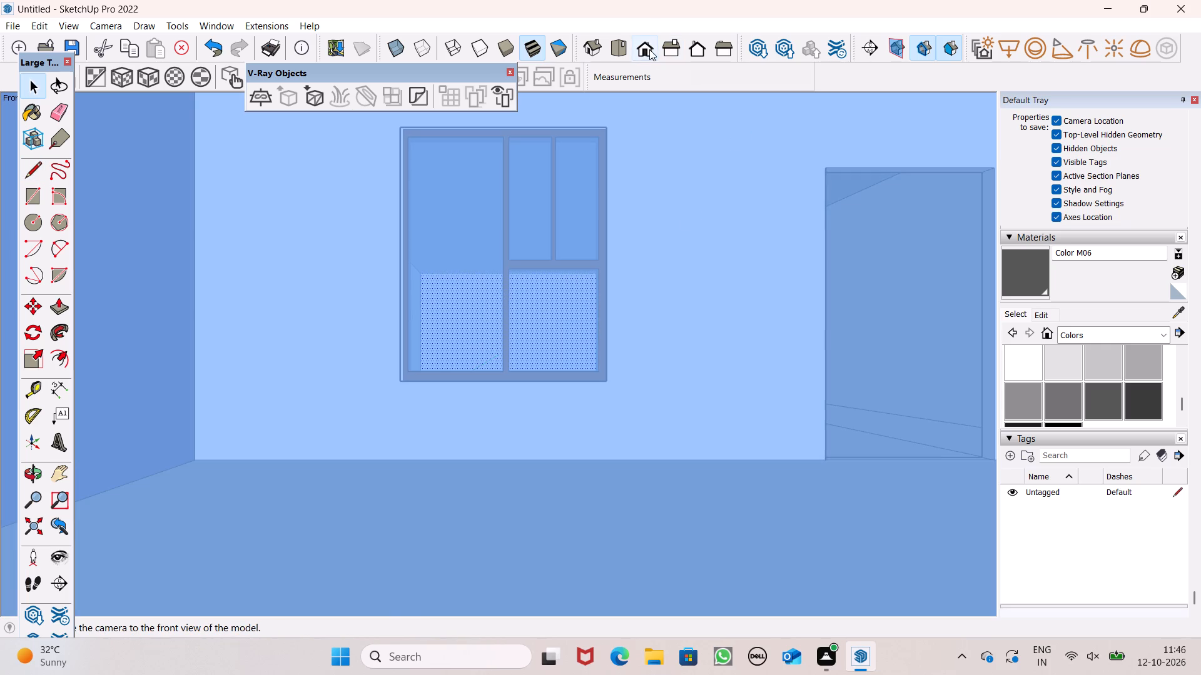
{"action": "left_click", "coordinate": [661, 49]}
{"action": "left_click", "coordinate": [647, 60]}
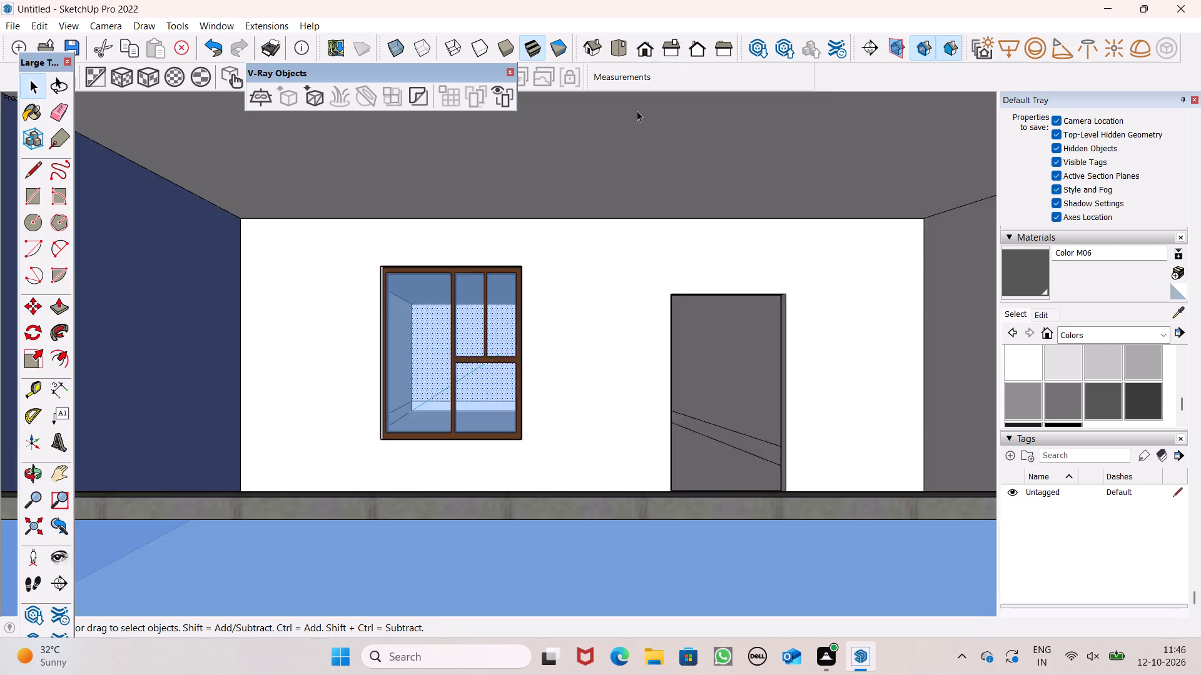
{"action": "scroll", "coordinate": [637, 119], "scroll_direction": "down", "scroll_amount": 12}
{"action": "middle_click_drag", "start_coordinate": [647, 376], "coordinate": [650, 284]}
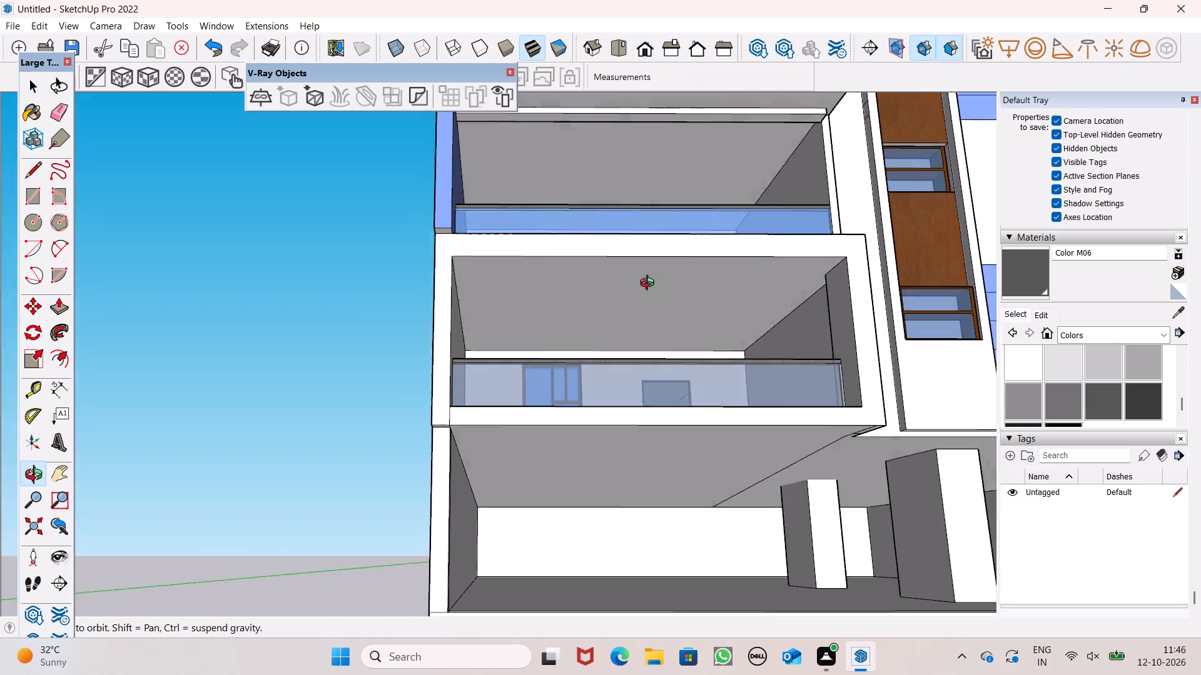
{"action": "middle_click_drag", "start_coordinate": [650, 284], "coordinate": [636, 466]}
{"action": "scroll", "coordinate": [626, 406], "scroll_direction": "up", "scroll_amount": 1}
{"action": "scroll", "coordinate": [621, 290], "scroll_direction": "down", "scroll_amount": 10}
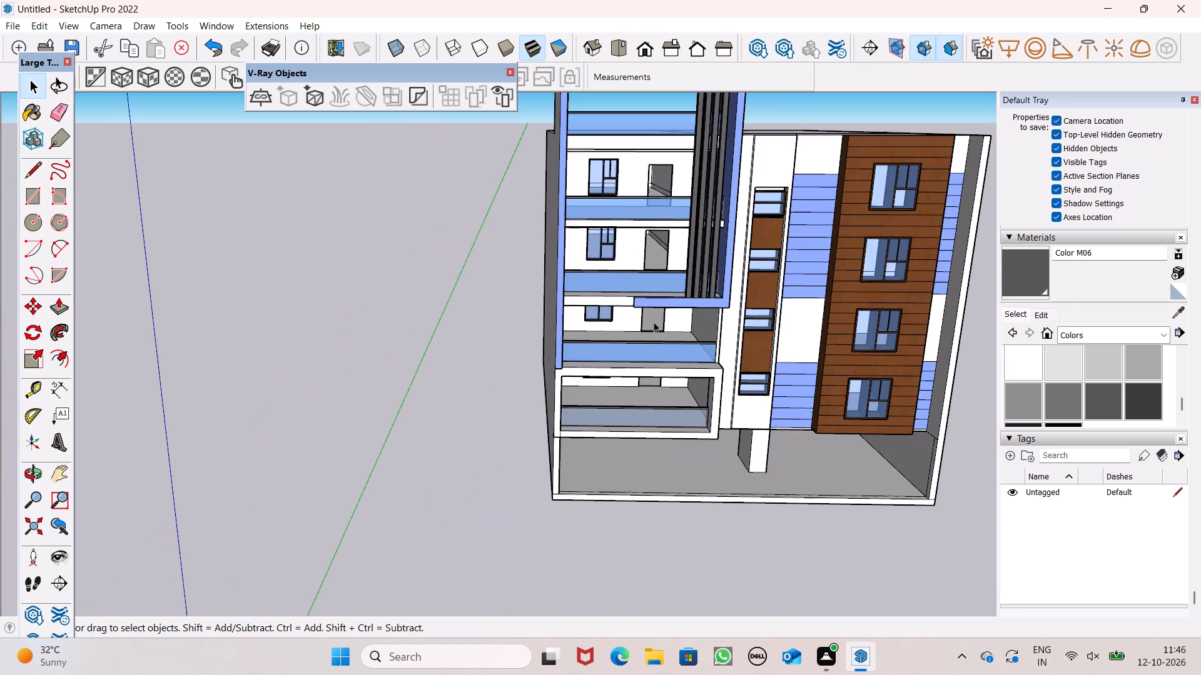
{"action": "scroll", "coordinate": [727, 201], "scroll_direction": "up", "scroll_amount": 8}
{"action": "middle_click_drag", "start_coordinate": [694, 291], "coordinate": [636, 168]}
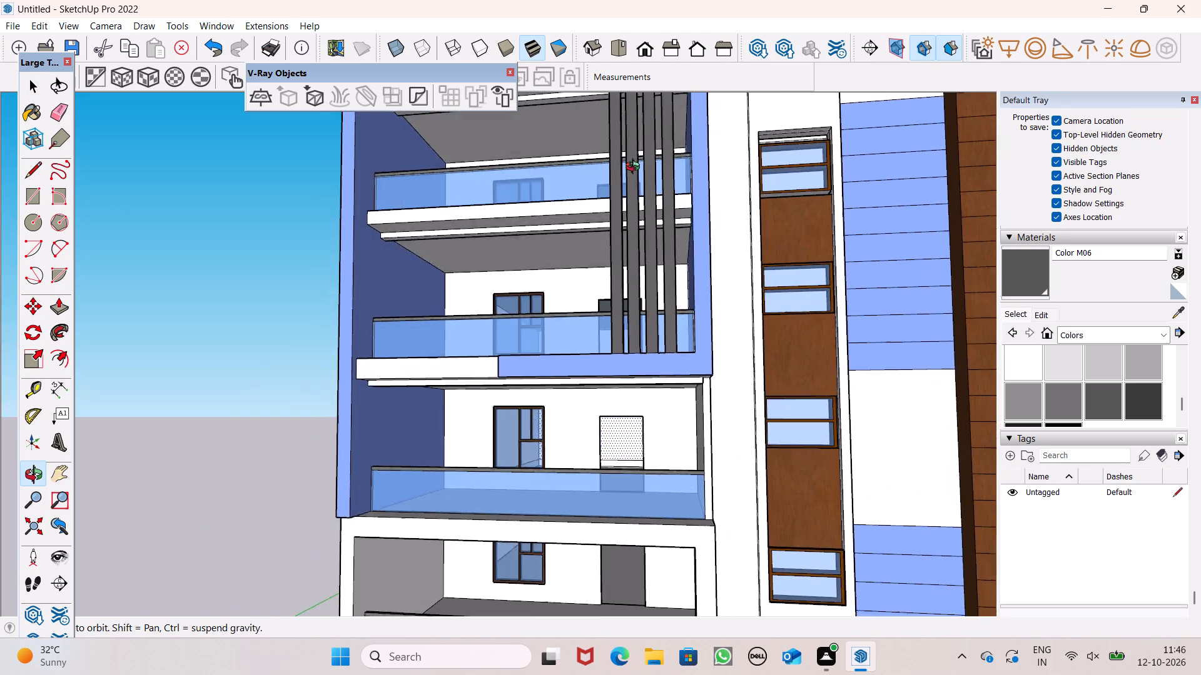
{"action": "middle_click_drag", "start_coordinate": [636, 168], "coordinate": [715, 66]}
{"action": "scroll", "coordinate": [621, 436], "scroll_direction": "up", "scroll_amount": 1}
{"action": "middle_click_drag", "start_coordinate": [621, 438], "coordinate": [599, 487]}
{"action": "scroll", "coordinate": [626, 335], "scroll_direction": "down", "scroll_amount": 5}
{"action": "scroll", "coordinate": [614, 541], "scroll_direction": "up", "scroll_amount": 8}
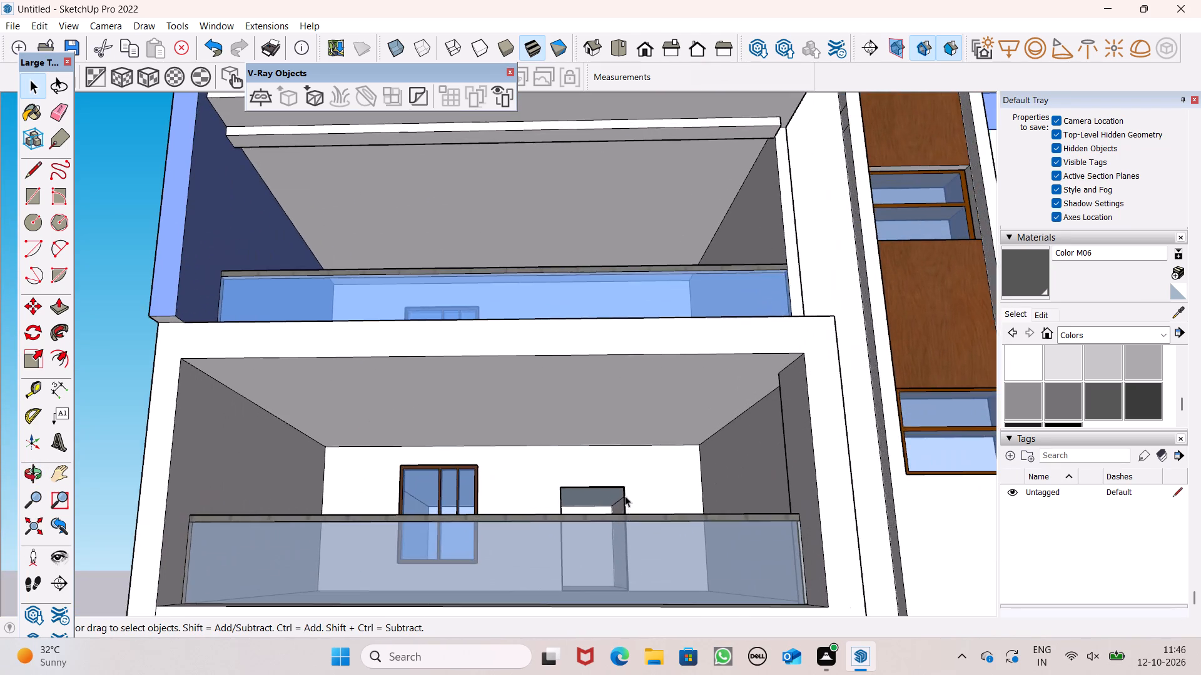
{"action": "scroll", "coordinate": [605, 515], "scroll_direction": "up", "scroll_amount": 13}
{"action": "scroll", "coordinate": [599, 481], "scroll_direction": "down", "scroll_amount": 5}
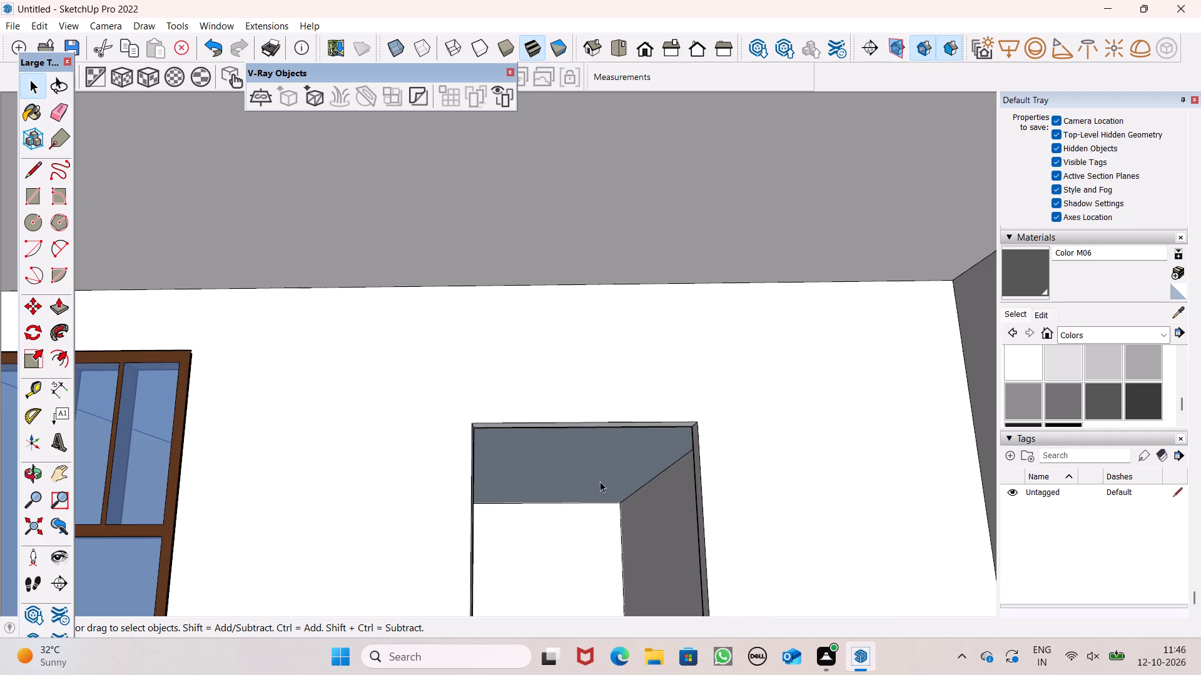
{"action": "middle_click_drag", "start_coordinate": [595, 496], "coordinate": [590, 471]}
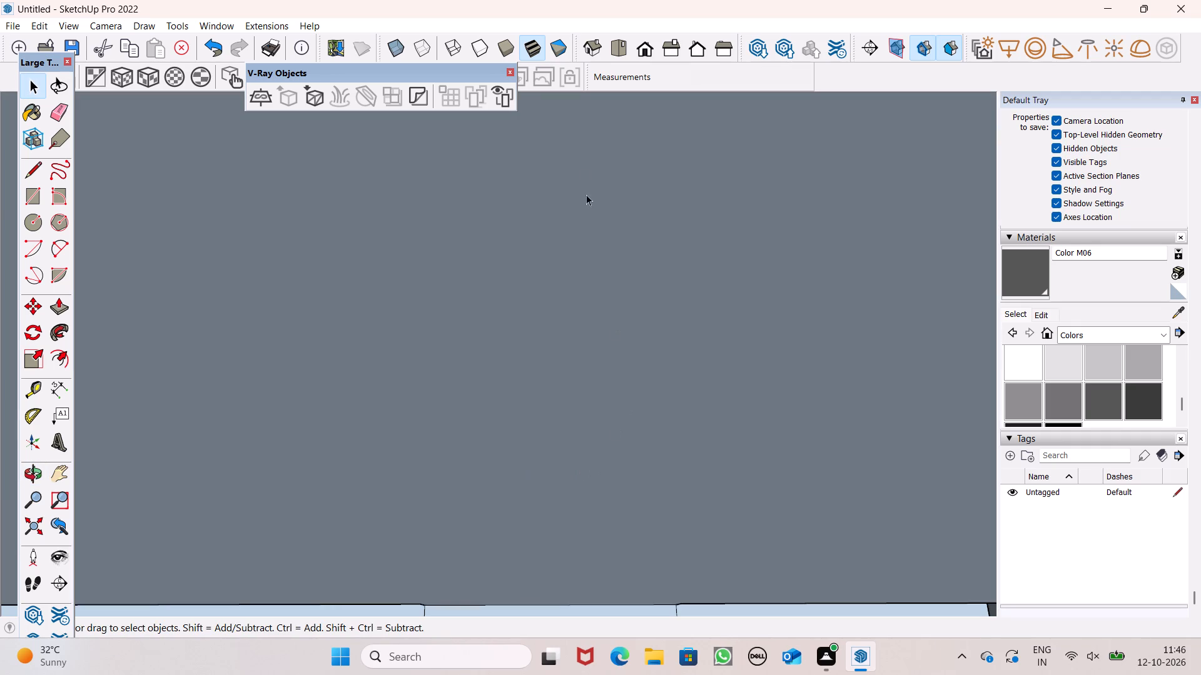
Examine the balcony facade from the front and from below, closing in on the ceiling behind the lowest balcony's door opening.
{"action": "left_click", "coordinate": [639, 51]}
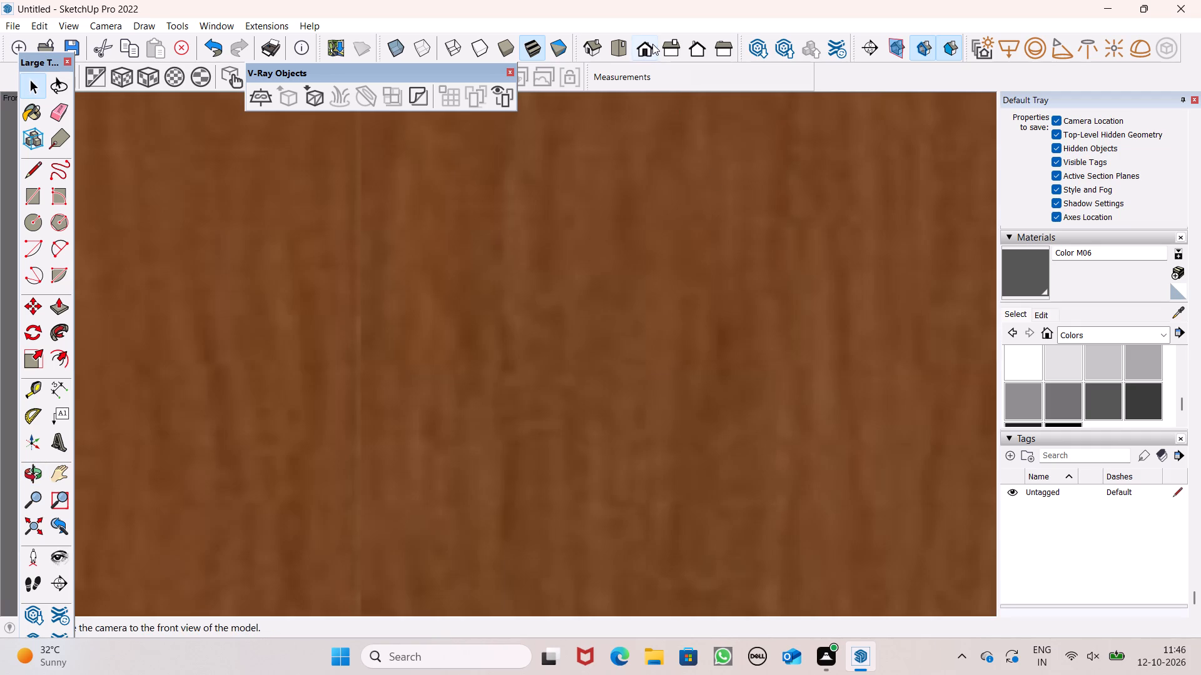
{"action": "left_click", "coordinate": [652, 44]}
{"action": "scroll", "coordinate": [760, 365], "scroll_direction": "down", "scroll_amount": 17}
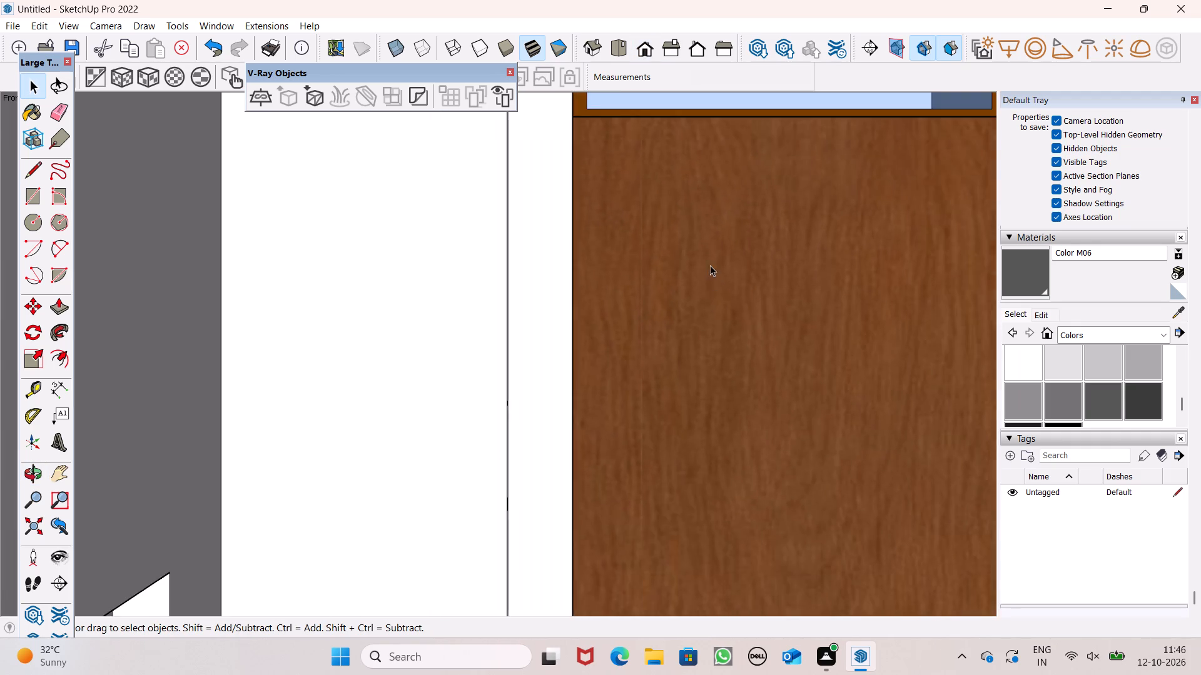
{"action": "scroll", "coordinate": [710, 264], "scroll_direction": "down", "scroll_amount": 13}
{"action": "scroll", "coordinate": [749, 334], "scroll_direction": "down", "scroll_amount": 6}
{"action": "middle_click_drag", "start_coordinate": [575, 401], "coordinate": [589, 291]}
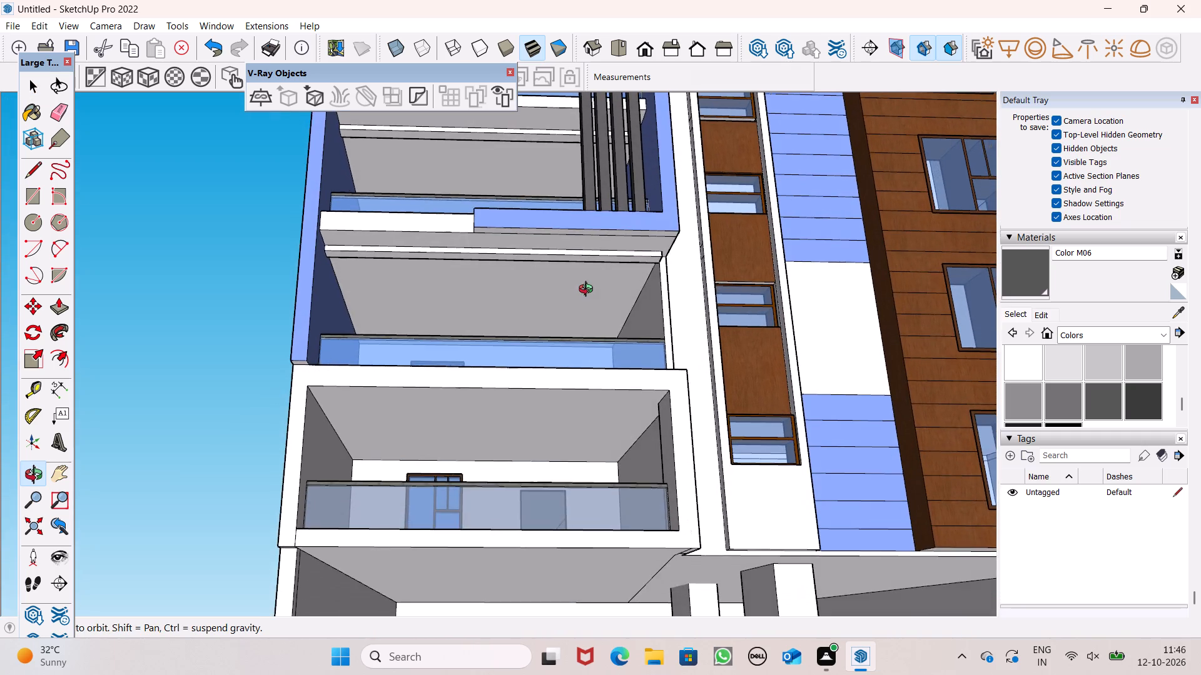
{"action": "middle_click_drag", "start_coordinate": [589, 291], "coordinate": [590, 308]}
{"action": "scroll", "coordinate": [538, 456], "scroll_direction": "up", "scroll_amount": 8}
{"action": "scroll", "coordinate": [539, 552], "scroll_direction": "up", "scroll_amount": 1}
{"action": "middle_click", "coordinate": [539, 550]}
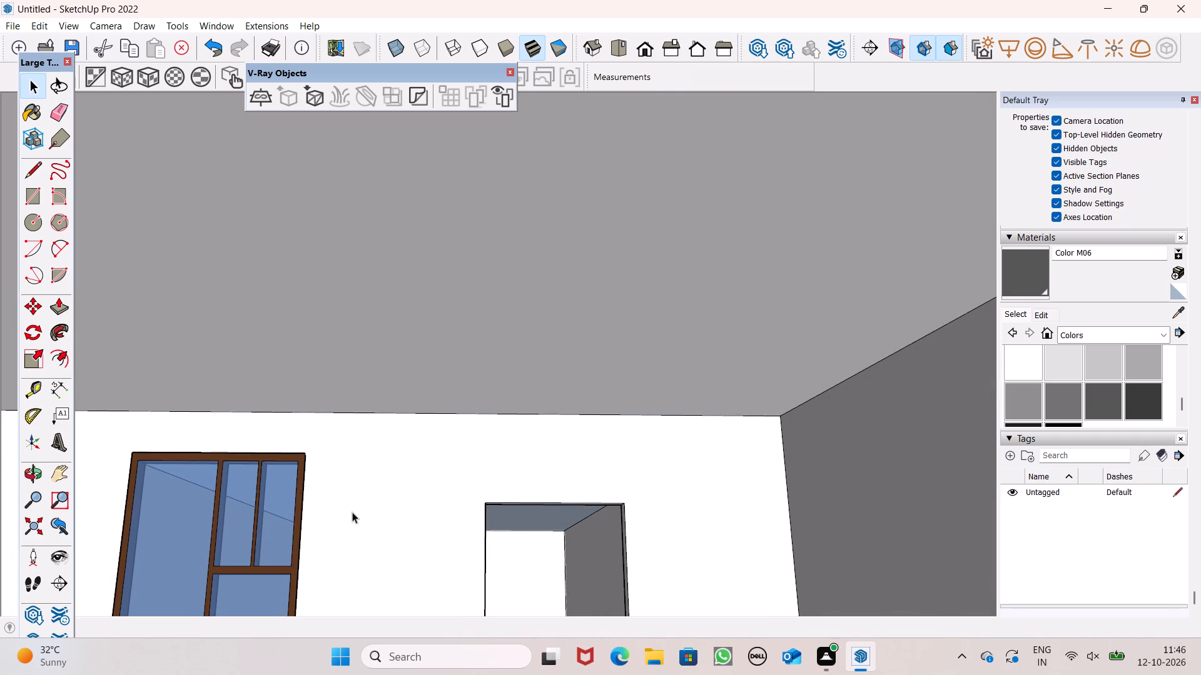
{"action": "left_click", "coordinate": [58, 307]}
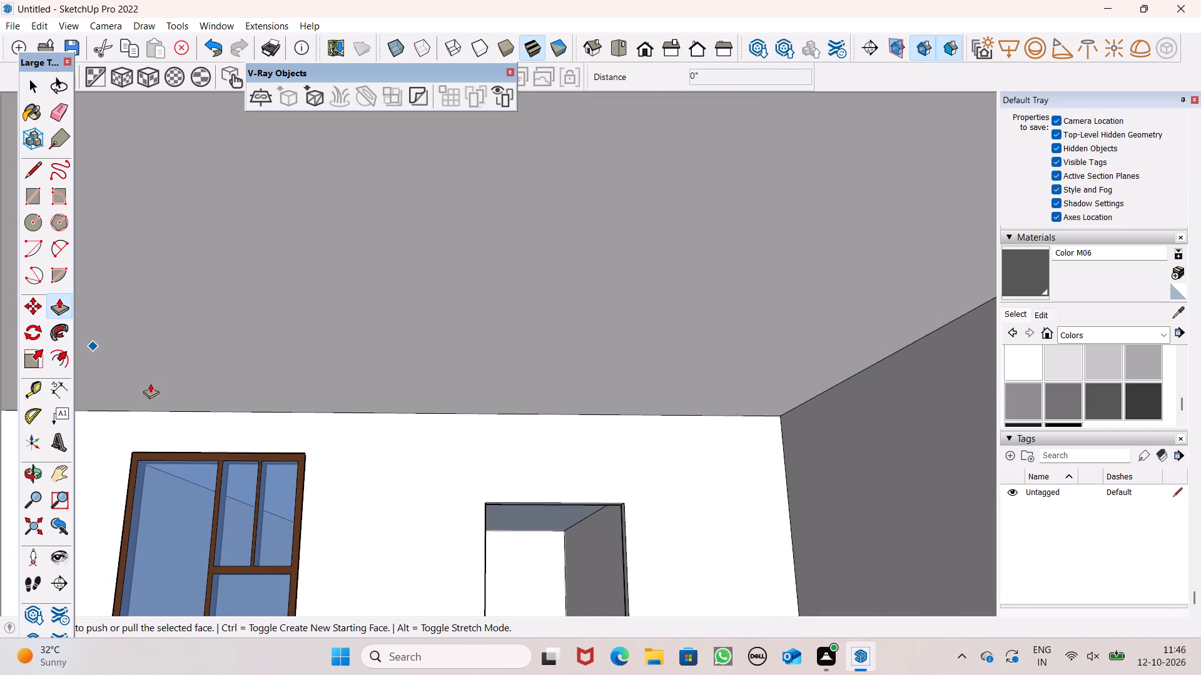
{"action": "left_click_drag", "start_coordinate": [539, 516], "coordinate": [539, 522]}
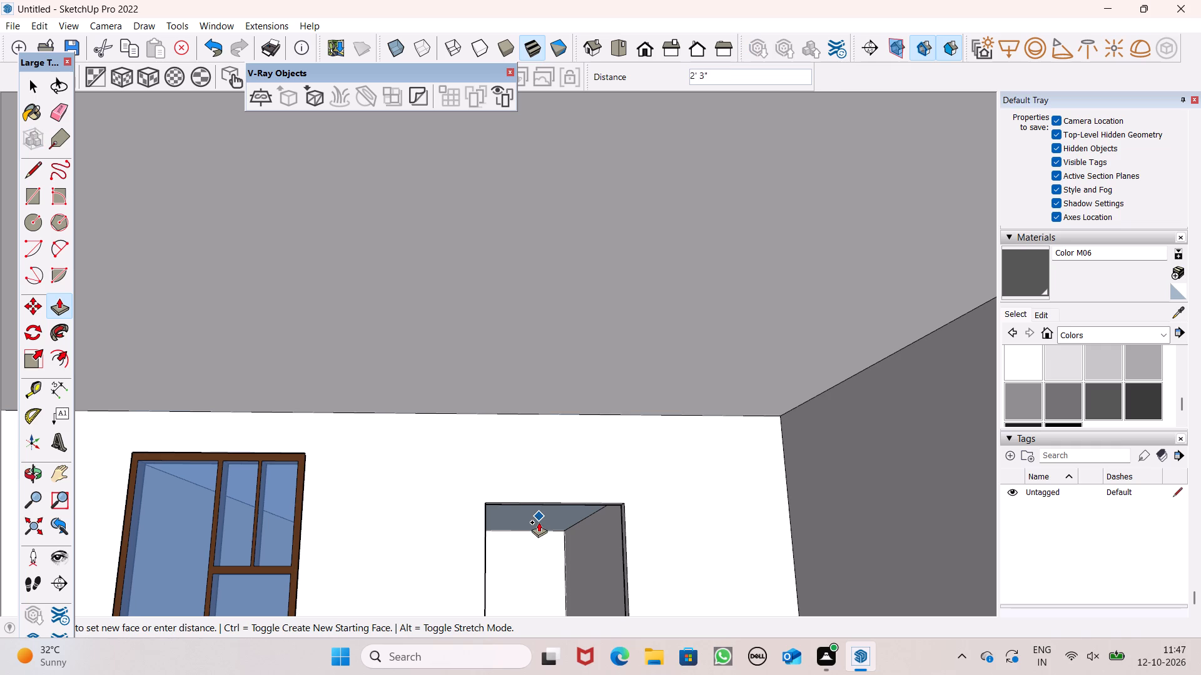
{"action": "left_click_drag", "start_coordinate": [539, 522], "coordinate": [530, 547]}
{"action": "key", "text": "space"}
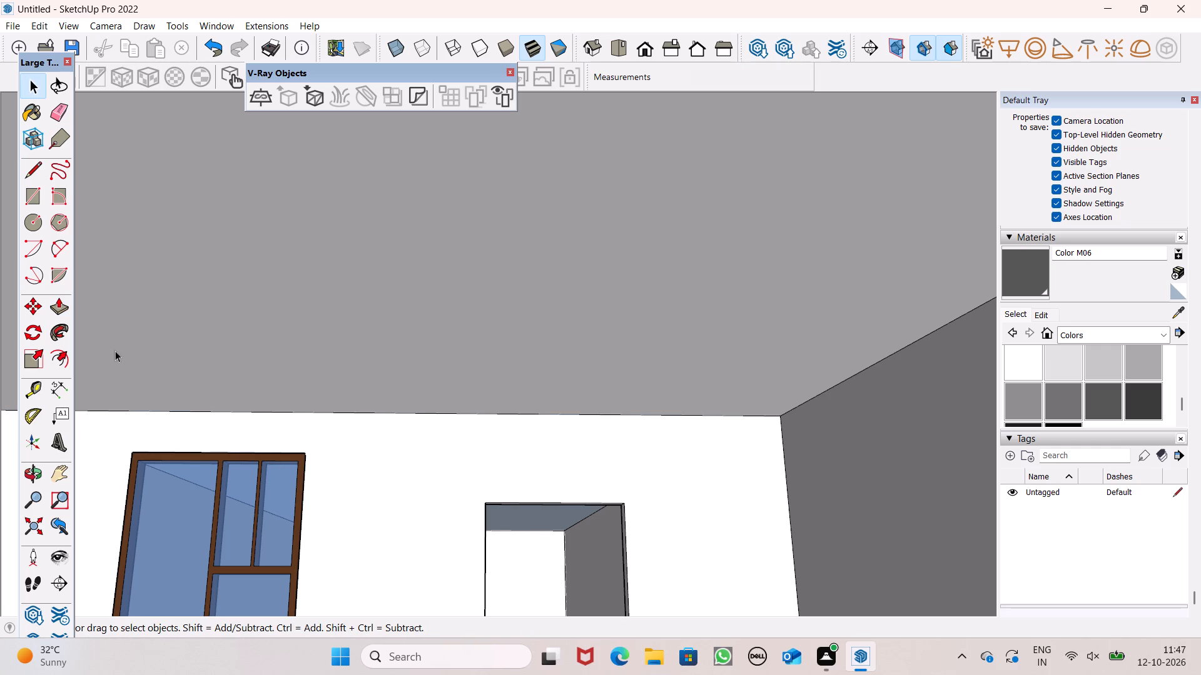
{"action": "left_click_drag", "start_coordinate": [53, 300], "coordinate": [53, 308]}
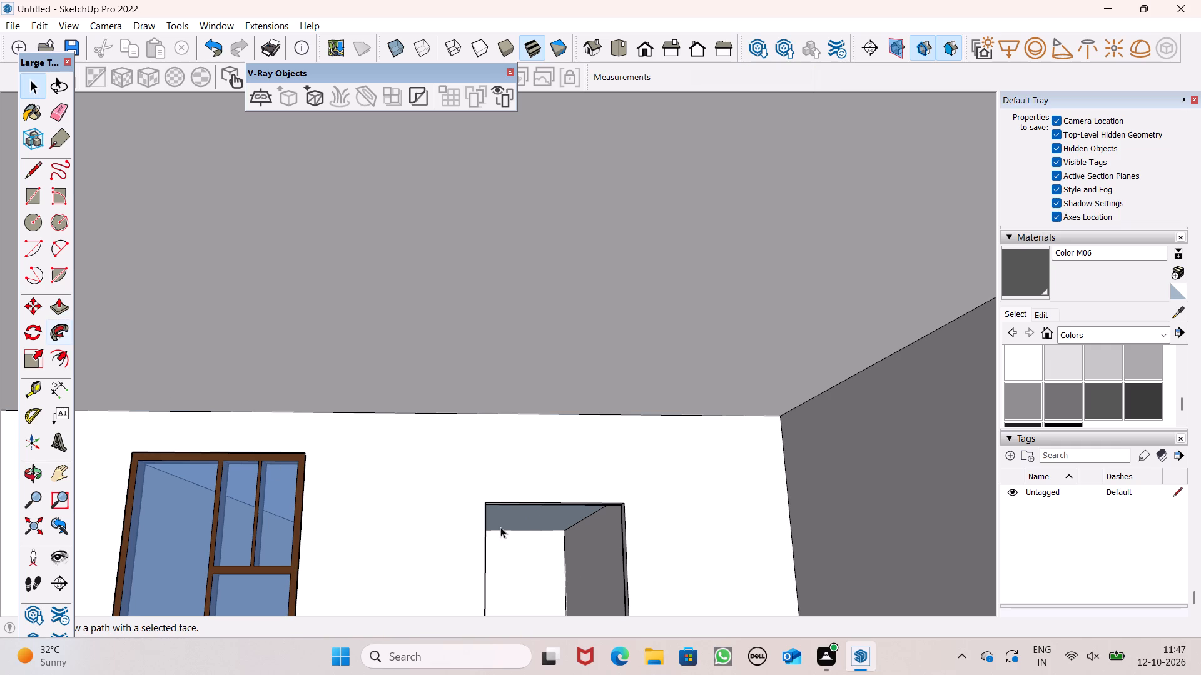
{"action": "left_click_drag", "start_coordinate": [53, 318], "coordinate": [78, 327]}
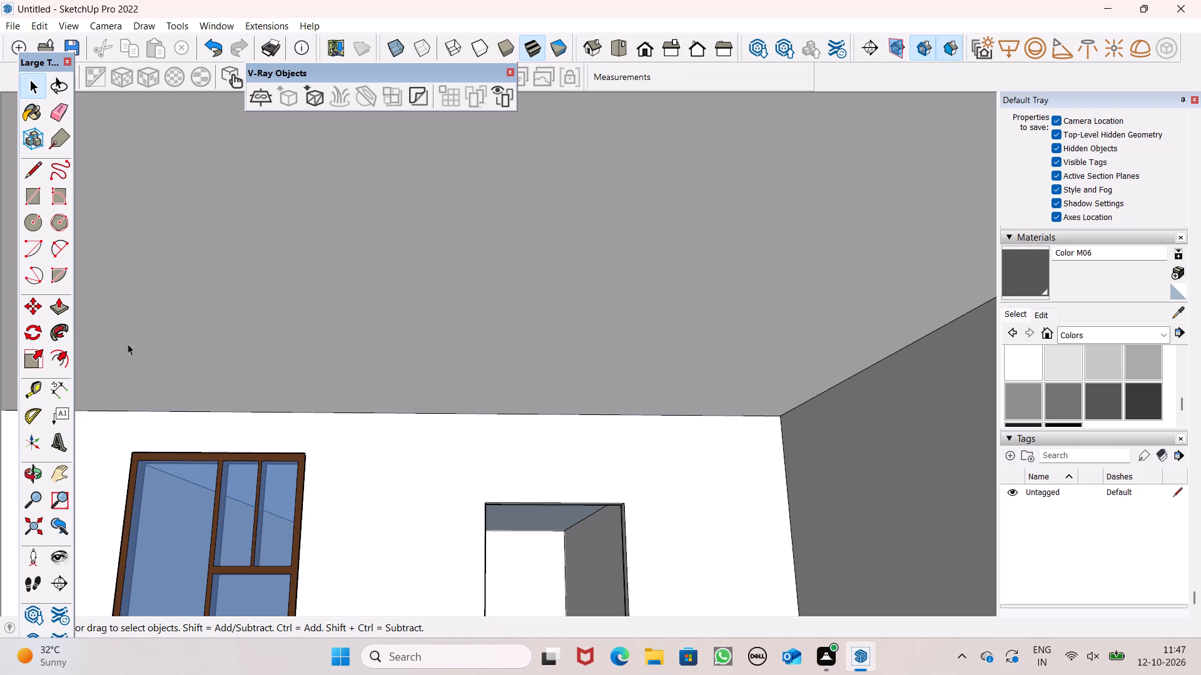
Push/Pull the interior ceiling face behind the lowest balcony's door opening by 4".
{"action": "left_click", "coordinate": [50, 303]}
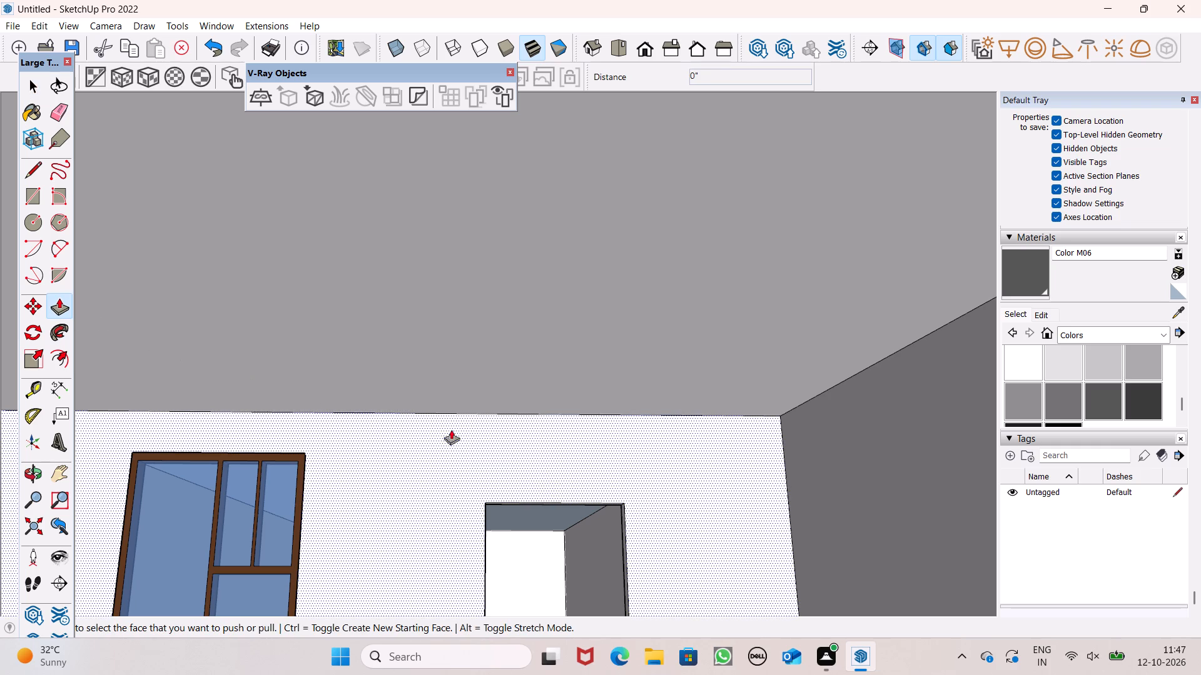
{"action": "left_click", "coordinate": [550, 516]}
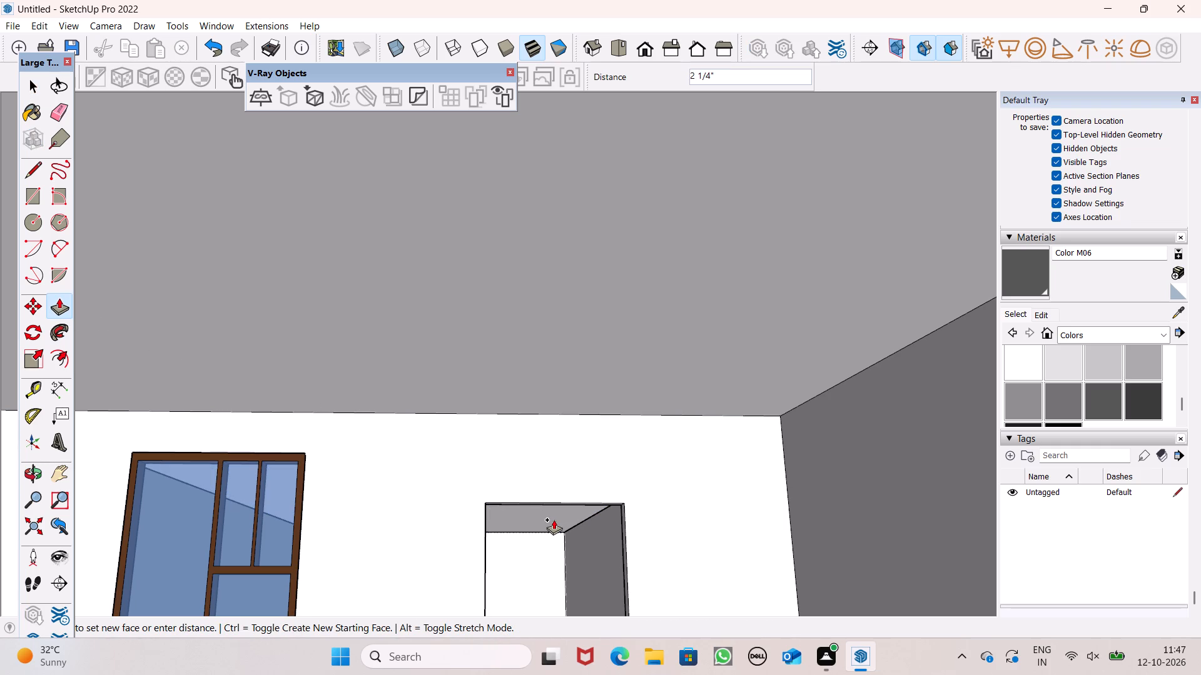
{"action": "key", "text": "4"}
{"action": "key", "text": "shift+quotedbl"}
{"action": "key", "text": "Return"}
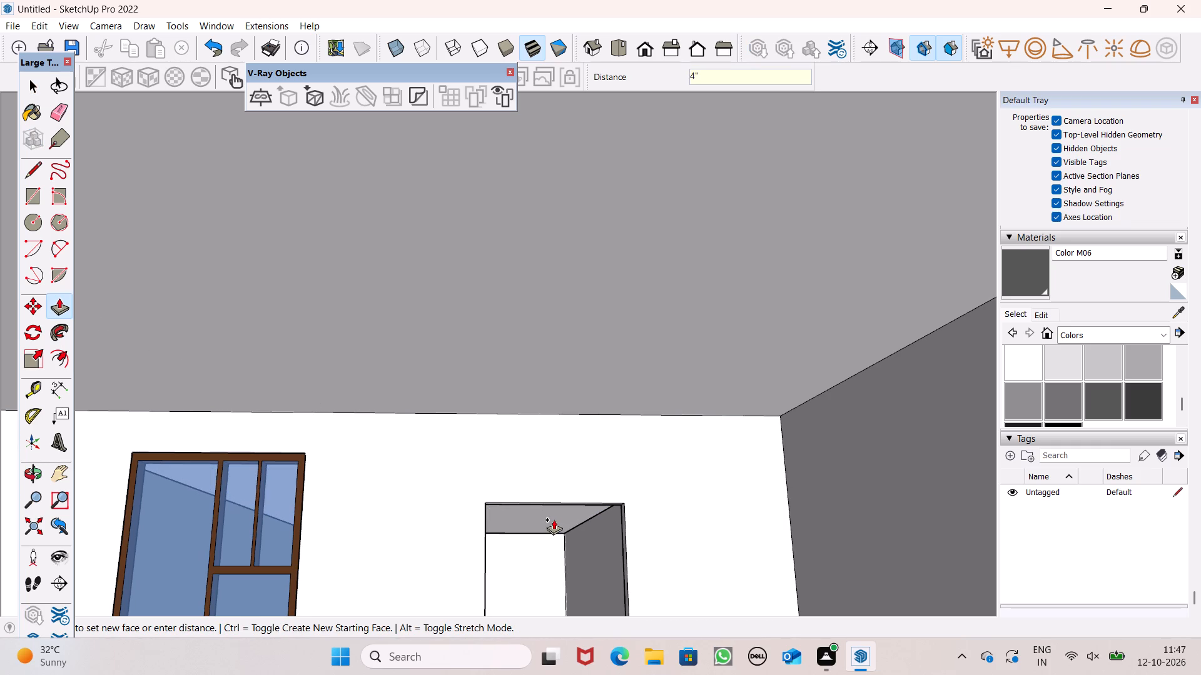
Push/Pull the interior ceiling face behind the door opening of the second balcony from the bottom by 4".
{"action": "scroll", "coordinate": [609, 422], "scroll_direction": "down", "scroll_amount": 4}
{"action": "middle_click_drag", "start_coordinate": [619, 432], "coordinate": [622, 530]}
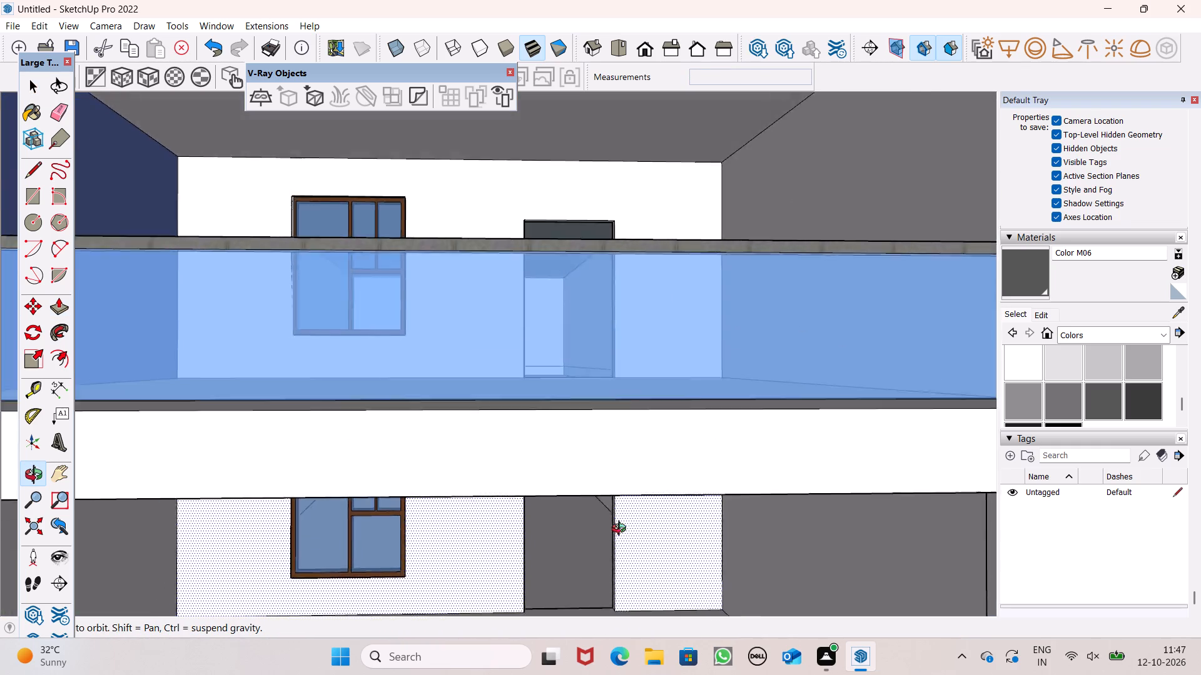
{"action": "middle_click_drag", "start_coordinate": [622, 530], "coordinate": [565, 576]}
{"action": "scroll", "coordinate": [609, 559], "scroll_direction": "down", "scroll_amount": 1}
{"action": "middle_click_drag", "start_coordinate": [565, 569], "coordinate": [565, 521]}
{"action": "scroll", "coordinate": [569, 377], "scroll_direction": "up", "scroll_amount": 6}
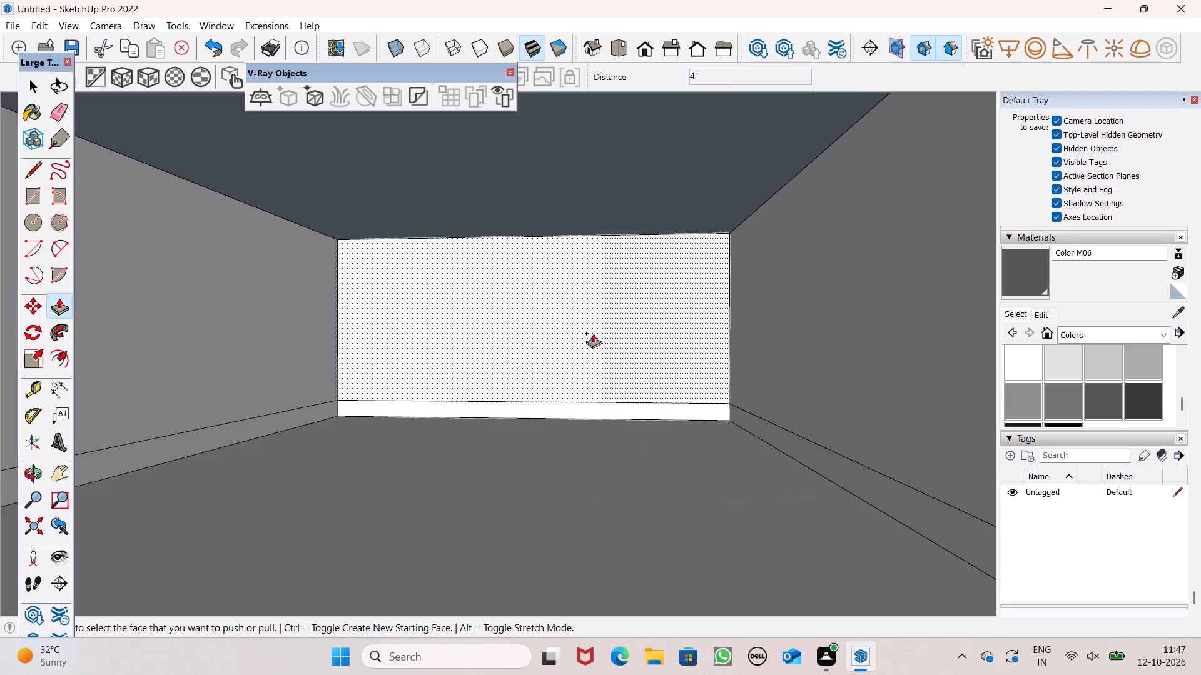
{"action": "left_click_drag", "start_coordinate": [662, 184], "coordinate": [662, 199]}
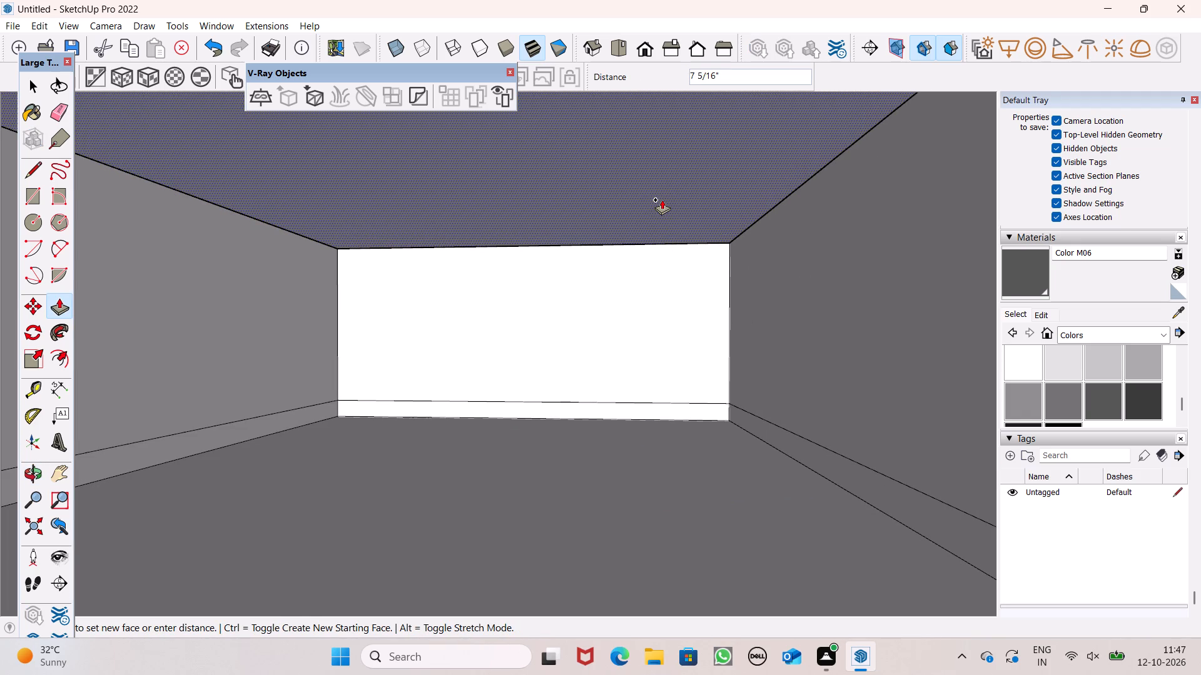
{"action": "left_click_drag", "start_coordinate": [662, 199], "coordinate": [662, 200]}
{"action": "type", "text": "4\""}
{"action": "key", "text": "Return"}
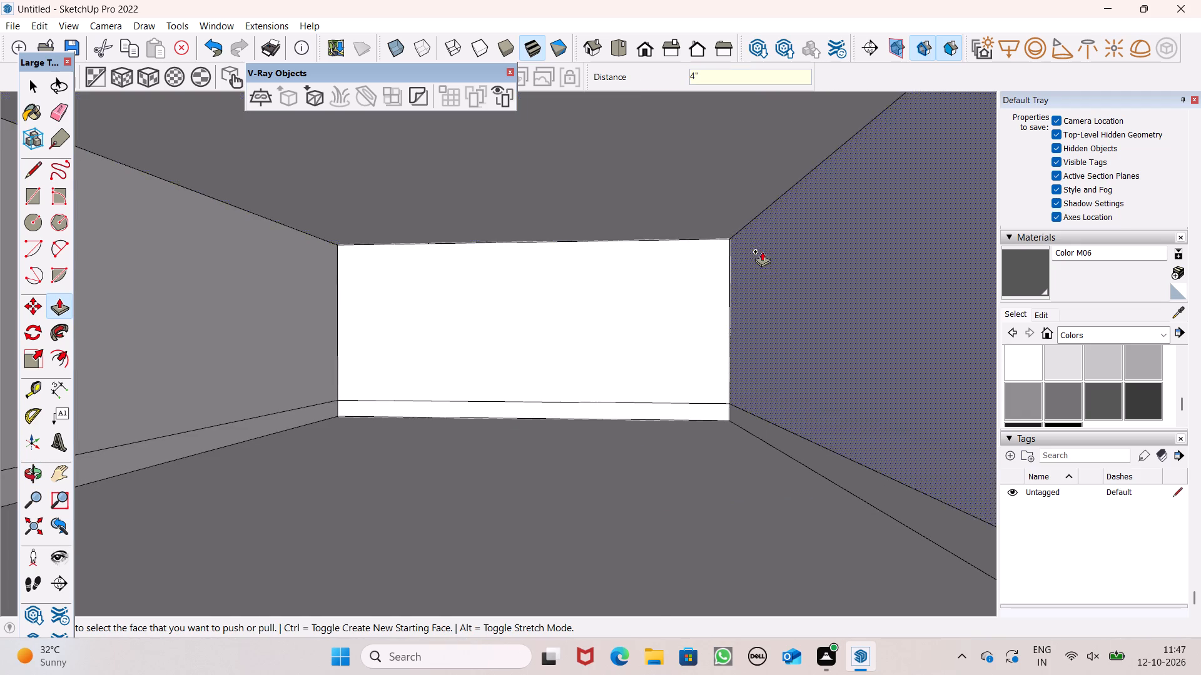
Push/Pull the interior ceiling face behind the door opening of the third balcony from the bottom.
{"action": "scroll", "coordinate": [764, 257], "scroll_direction": "down", "scroll_amount": 19}
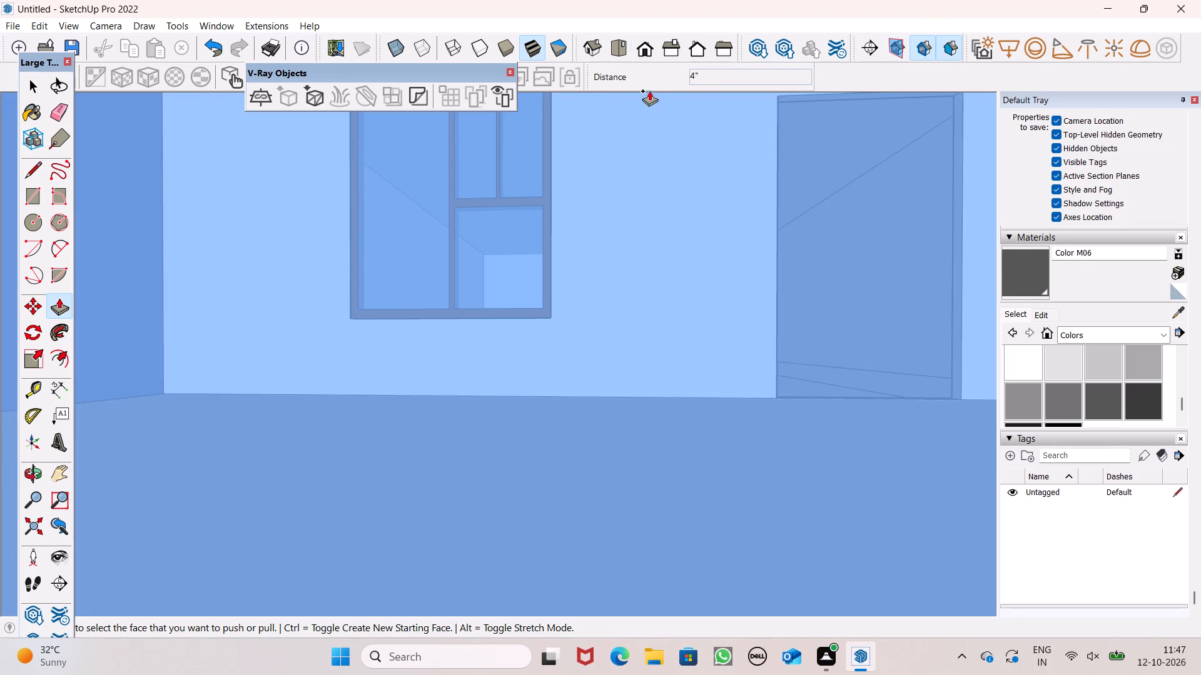
{"action": "left_click", "coordinate": [649, 47]}
{"action": "scroll", "coordinate": [677, 146], "scroll_direction": "down", "scroll_amount": 7}
{"action": "scroll", "coordinate": [677, 239], "scroll_direction": "down", "scroll_amount": 10}
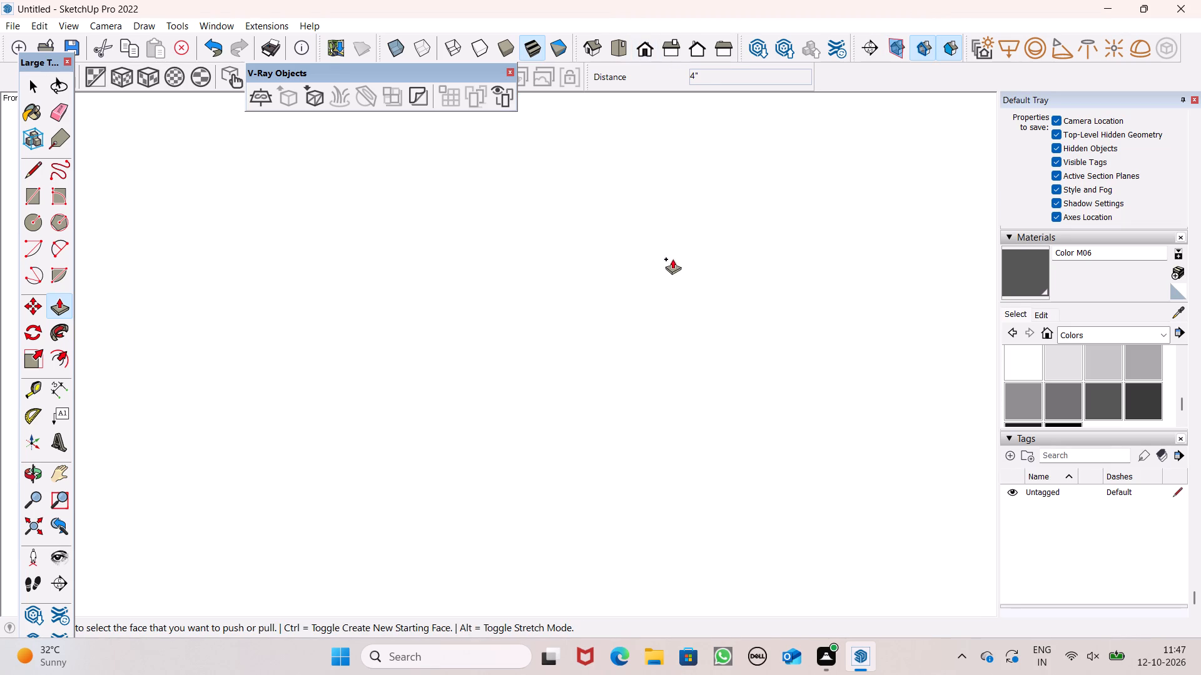
{"action": "scroll", "coordinate": [672, 259], "scroll_direction": "down", "scroll_amount": 13}
{"action": "left_click", "coordinate": [700, 52]}
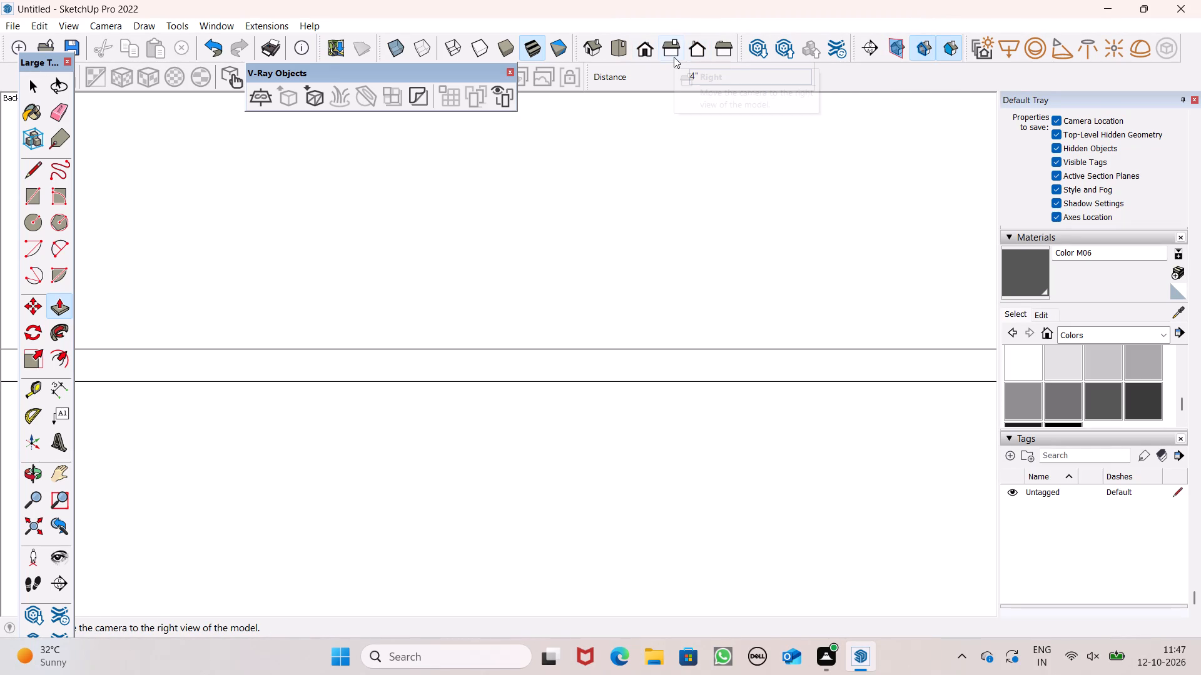
{"action": "left_click", "coordinate": [674, 57]}
{"action": "left_click", "coordinate": [634, 61]}
{"action": "scroll", "coordinate": [507, 260], "scroll_direction": "up", "scroll_amount": 1}
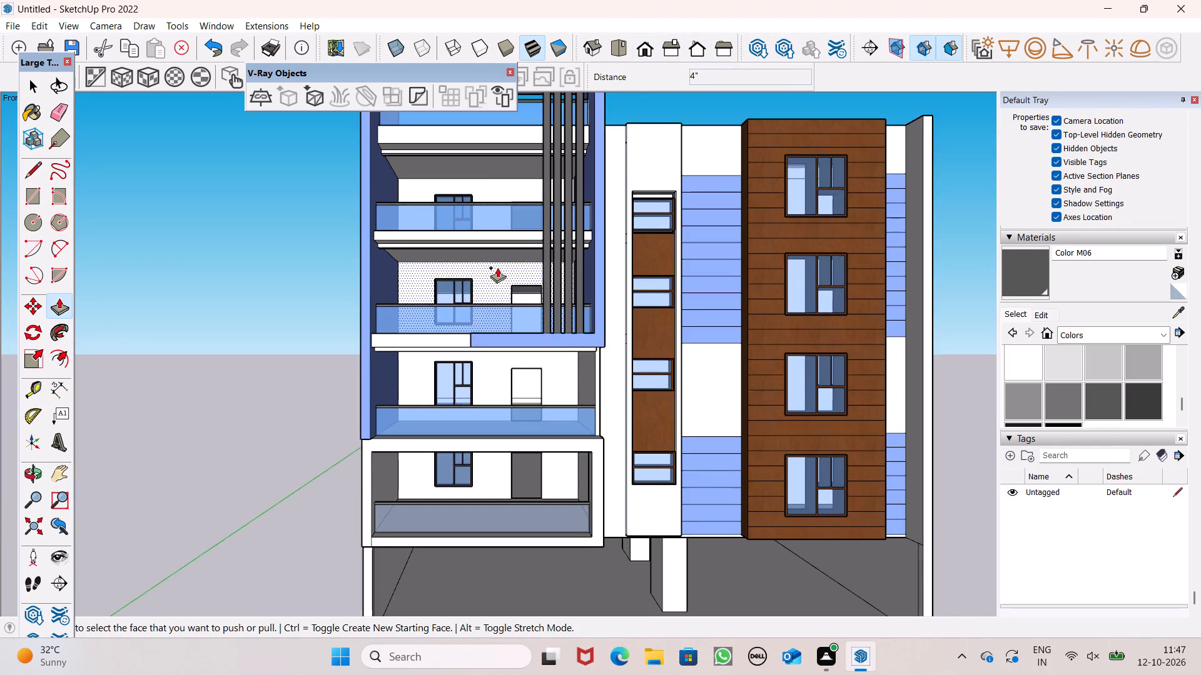
{"action": "middle_click_drag", "start_coordinate": [504, 278], "coordinate": [510, 281]}
{"action": "scroll", "coordinate": [535, 294], "scroll_direction": "up", "scroll_amount": 7}
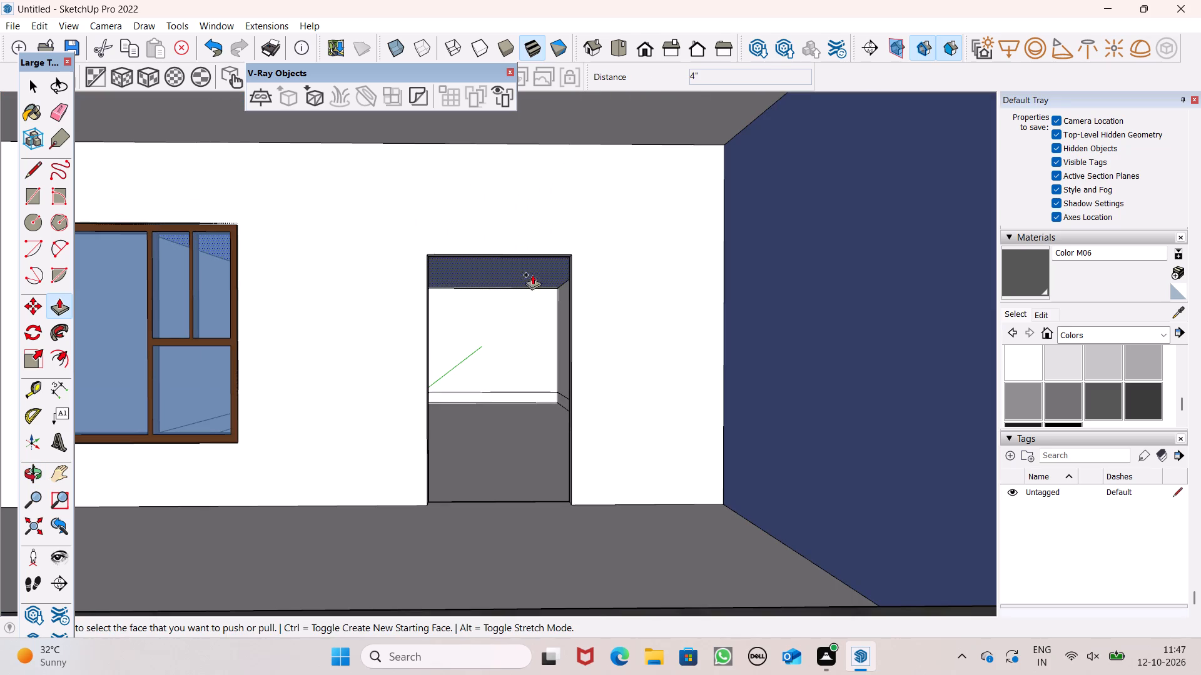
Push/Pull the interior ceiling face behind the balcony door opening in view by 4".
{"action": "left_click_drag", "start_coordinate": [538, 273], "coordinate": [540, 280]}
{"action": "key", "text": "4"}
{"action": "key", "text": "shift+quotedbl"}
{"action": "key", "text": "Return"}
Push/Pull the interior ceiling face by 4" behind the door opening of the balcony just above the slab where the vertical fins end.
{"action": "middle_click_drag", "start_coordinate": [572, 208], "coordinate": [555, 283]}
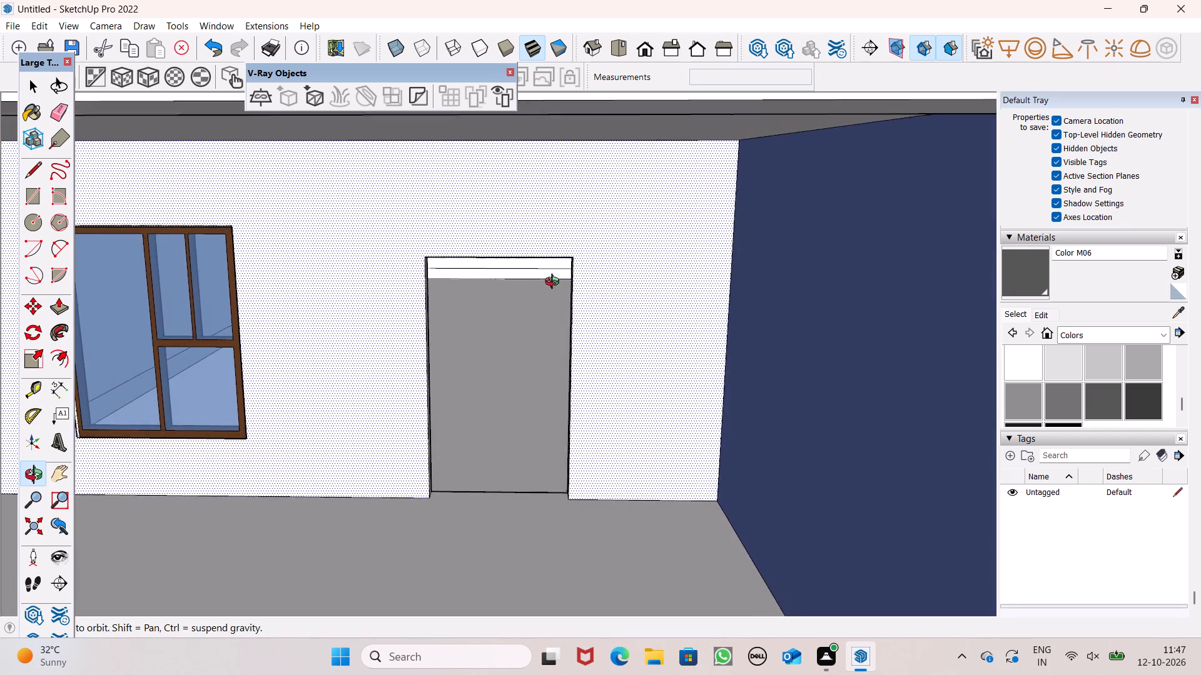
{"action": "middle_click_drag", "start_coordinate": [555, 283], "coordinate": [493, 383]}
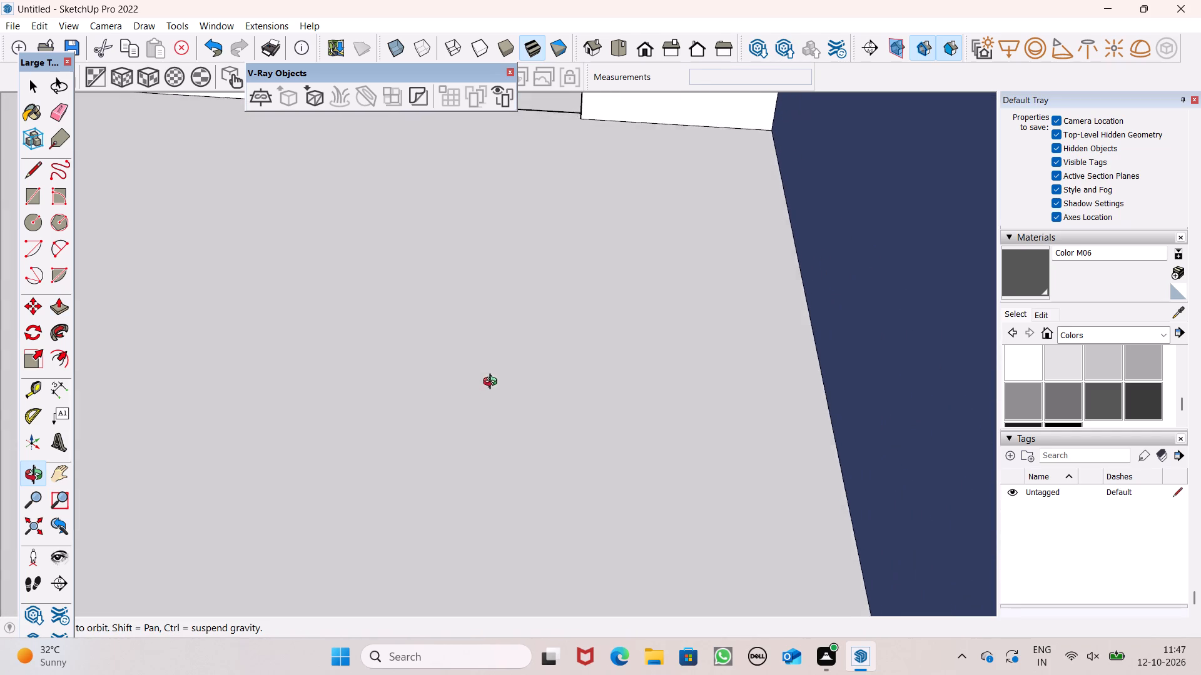
{"action": "middle_click_drag", "start_coordinate": [493, 383], "coordinate": [493, 376]}
{"action": "scroll", "coordinate": [560, 206], "scroll_direction": "down", "scroll_amount": 11}
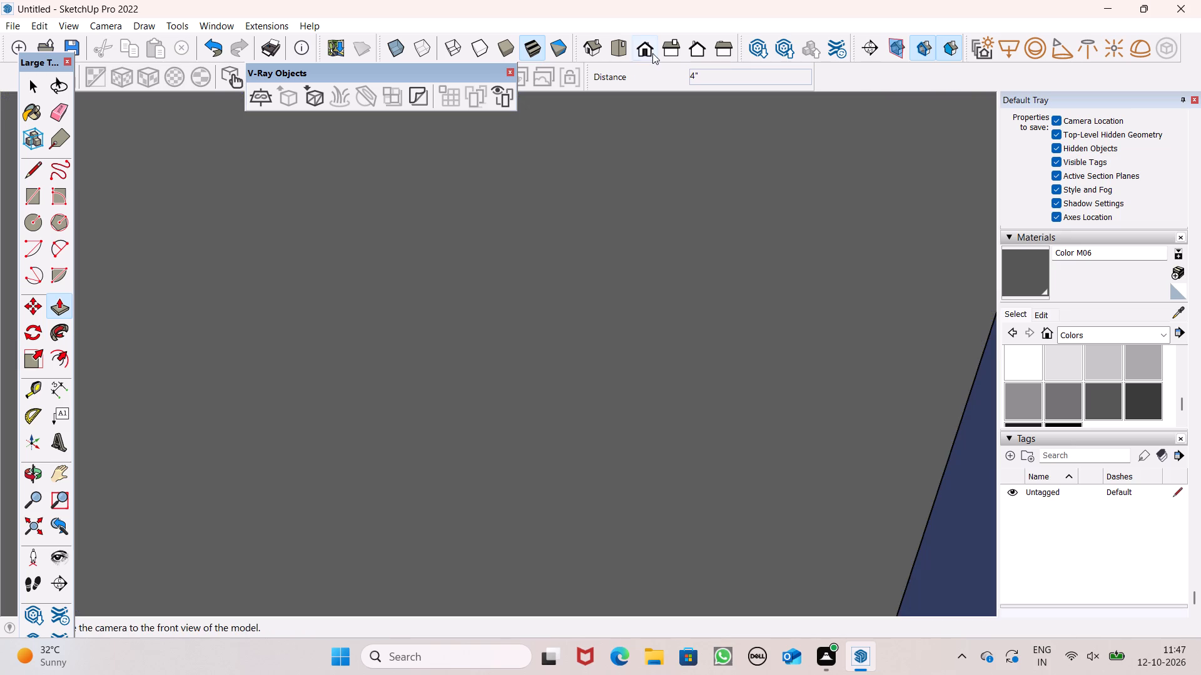
{"action": "left_click", "coordinate": [652, 53]}
{"action": "scroll", "coordinate": [592, 272], "scroll_direction": "down", "scroll_amount": 13}
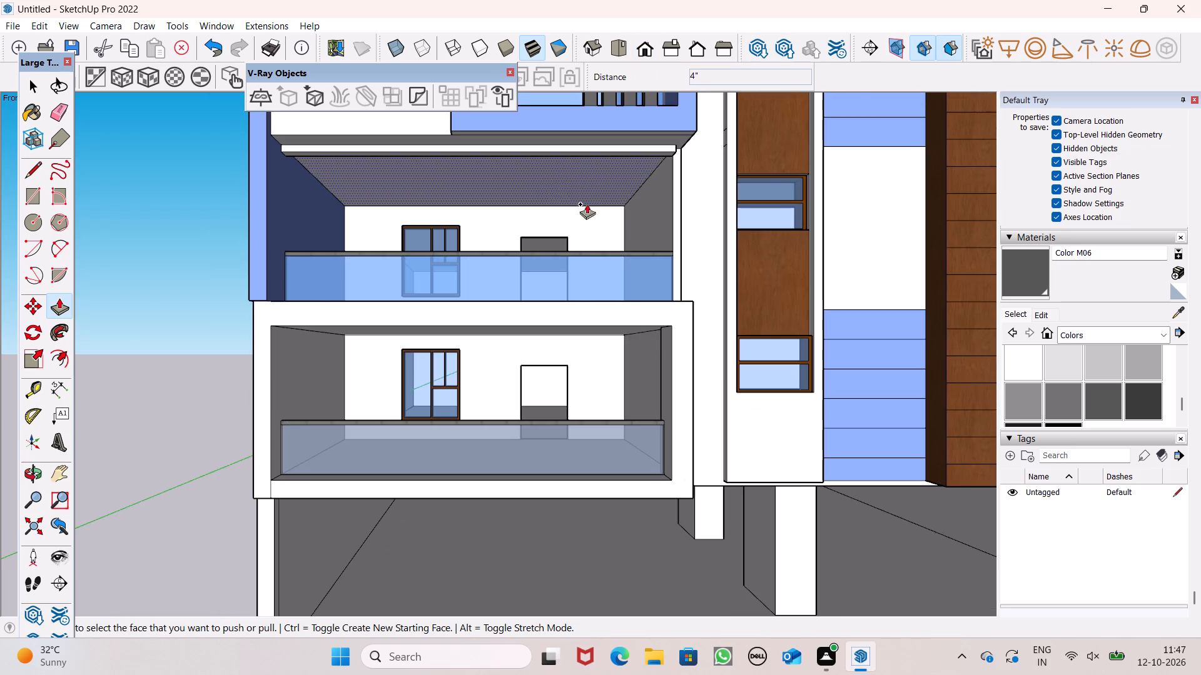
{"action": "scroll", "coordinate": [587, 242], "scroll_direction": "down", "scroll_amount": 6}
{"action": "scroll", "coordinate": [583, 136], "scroll_direction": "up", "scroll_amount": 7}
{"action": "middle_click_drag", "start_coordinate": [586, 221], "coordinate": [600, 80]}
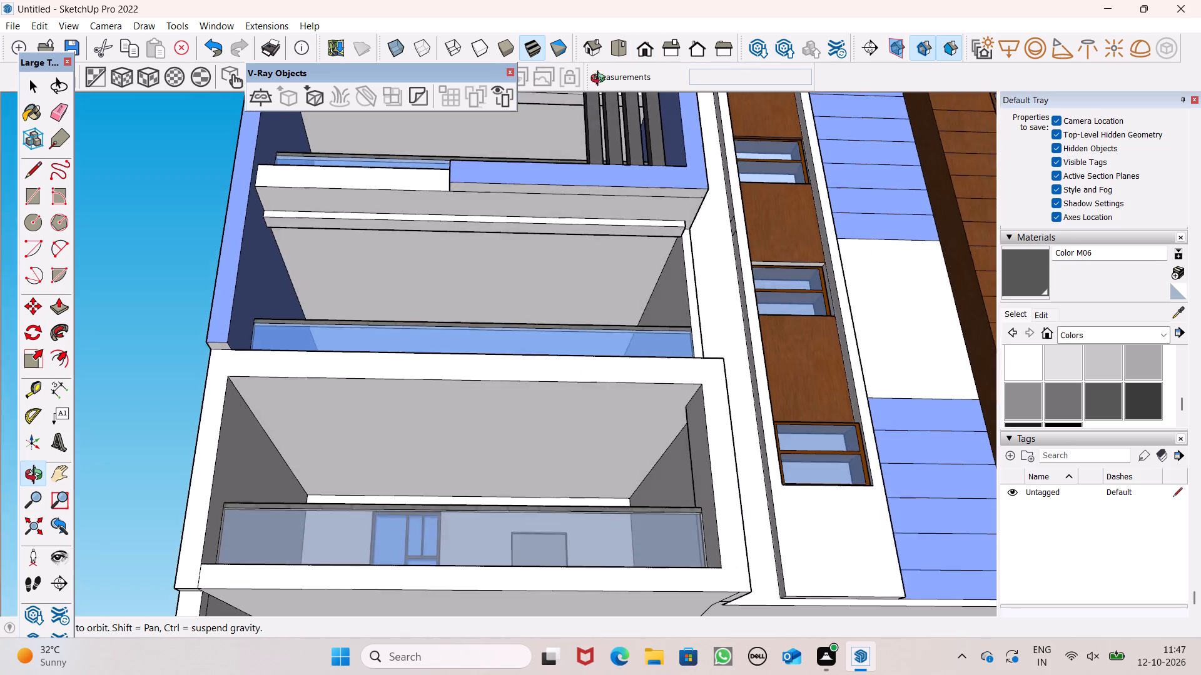
{"action": "middle_click_drag", "start_coordinate": [600, 80], "coordinate": [539, 139]}
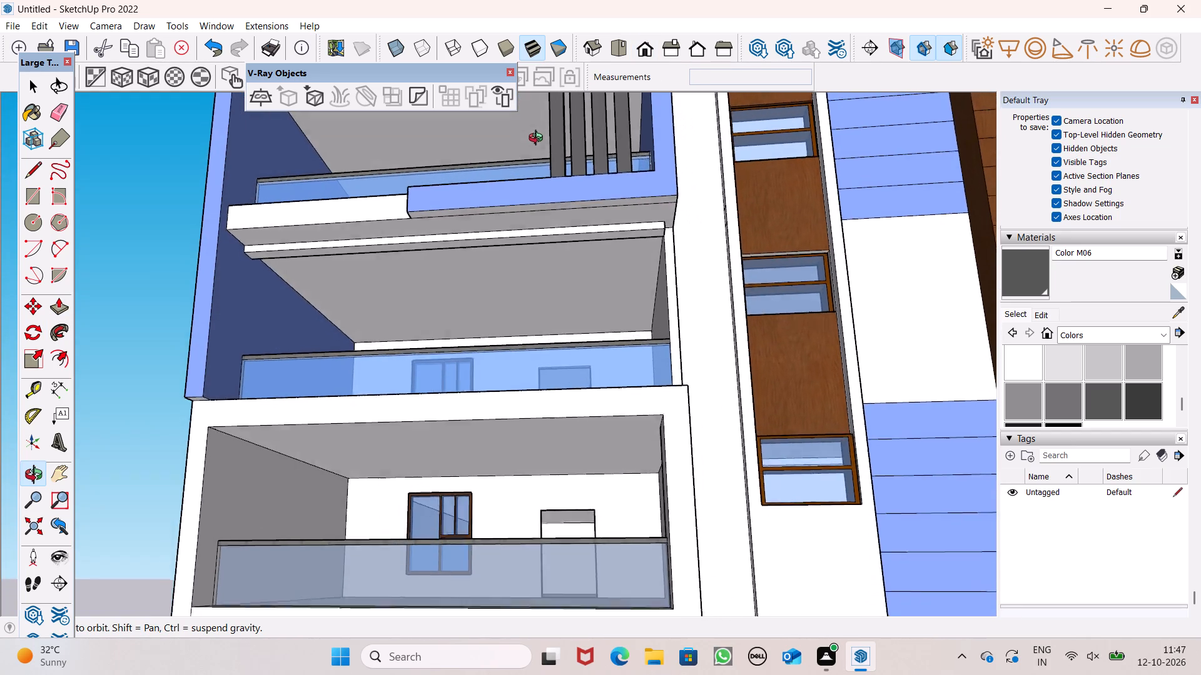
{"action": "middle_click_drag", "start_coordinate": [539, 139], "coordinate": [576, 234]}
{"action": "scroll", "coordinate": [547, 194], "scroll_direction": "up", "scroll_amount": 4}
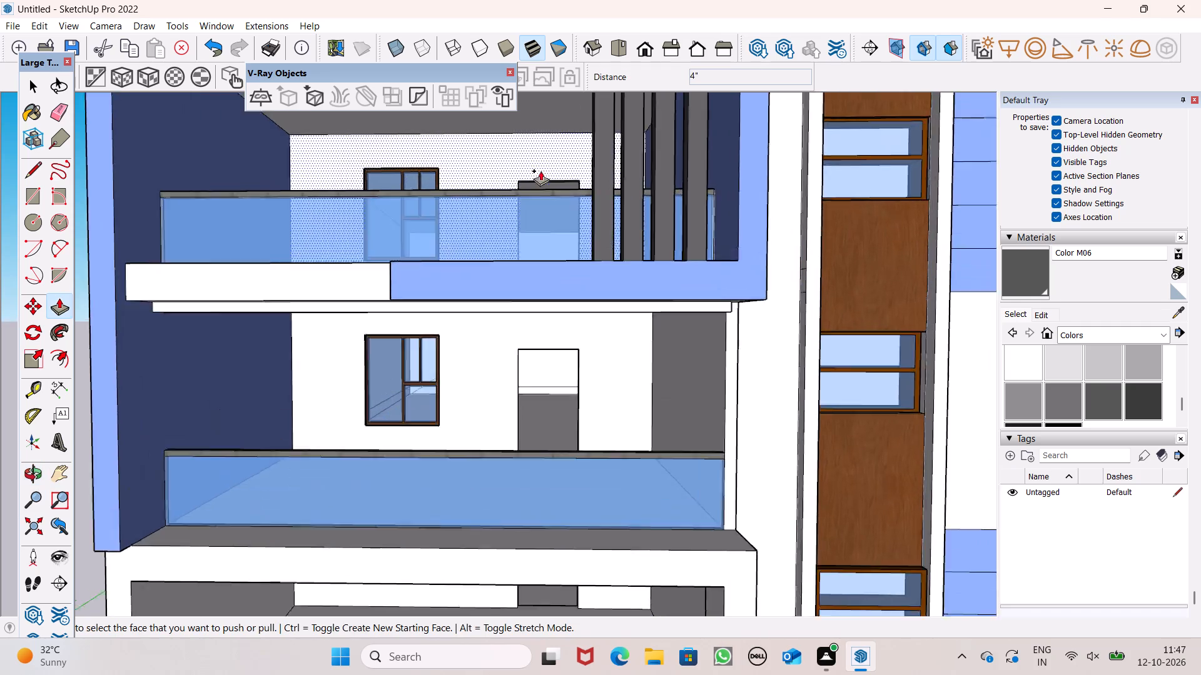
{"action": "scroll", "coordinate": [540, 171], "scroll_direction": "up", "scroll_amount": 4}
{"action": "scroll", "coordinate": [564, 227], "scroll_direction": "up", "scroll_amount": 7}
{"action": "left_click_drag", "start_coordinate": [565, 203], "coordinate": [563, 214], "text": "ctrl"}
{"action": "type", "text": "4\""}
{"action": "key", "text": "Return"}
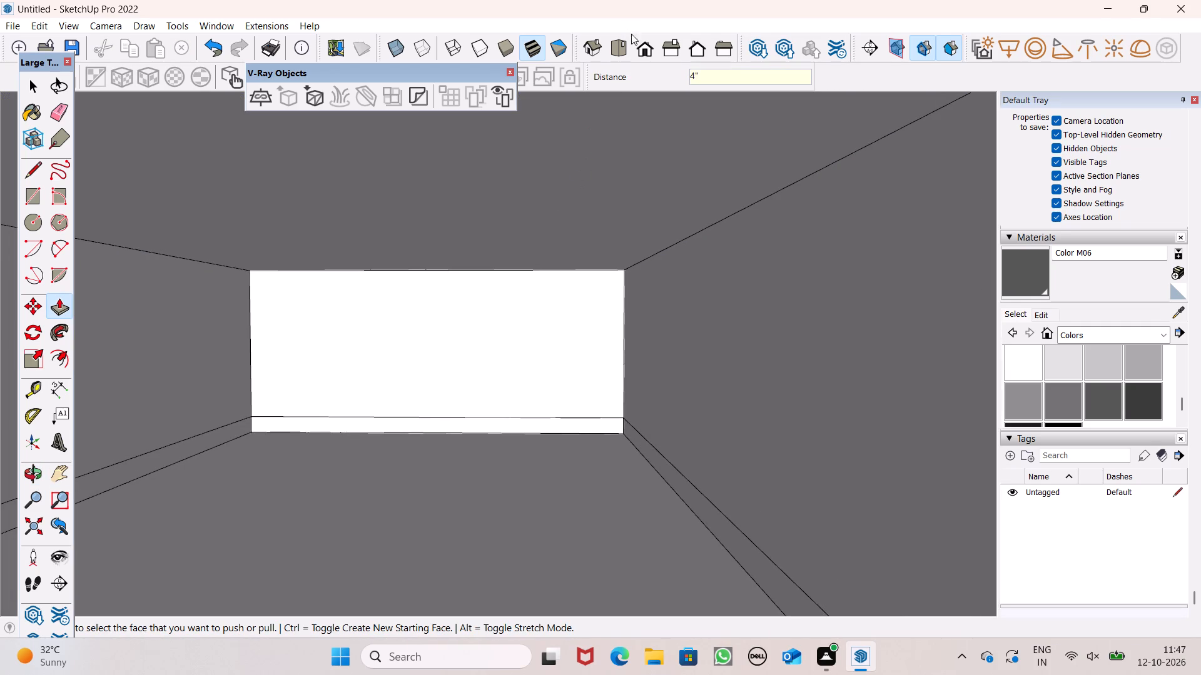
Examine the whole front facade from above and below, including the balcony openings and the open ground floor.
{"action": "left_click", "coordinate": [644, 49]}
{"action": "scroll", "coordinate": [676, 163], "scroll_direction": "down", "scroll_amount": 13}
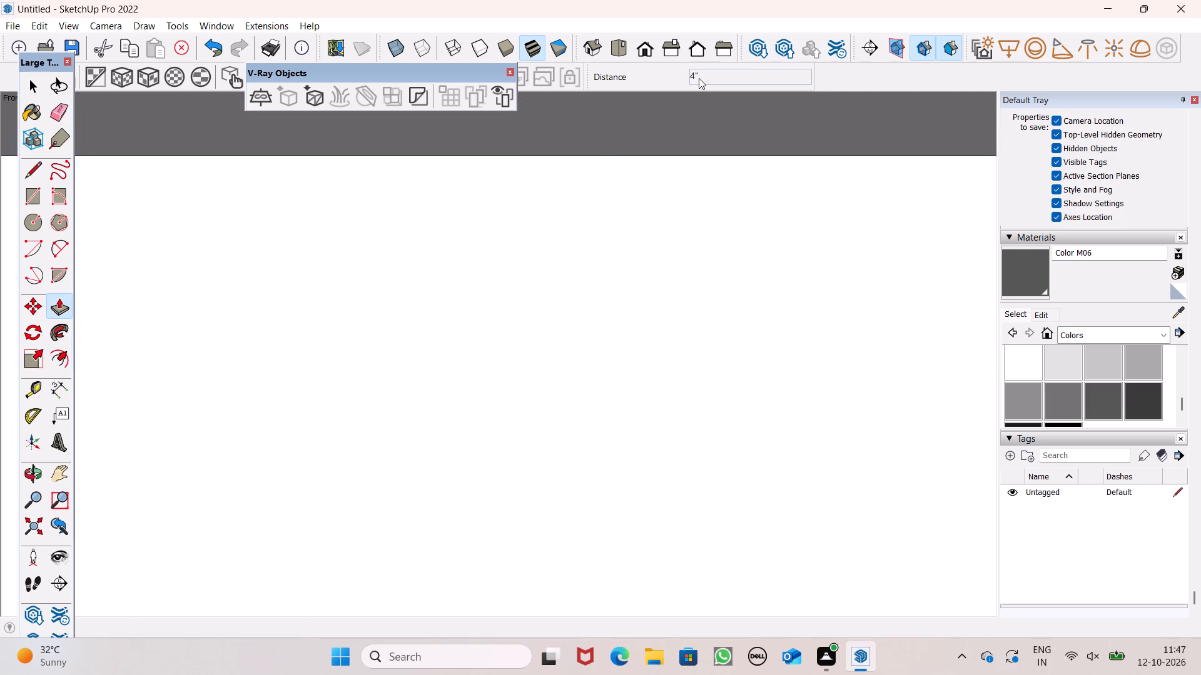
{"action": "scroll", "coordinate": [699, 78], "scroll_direction": "down", "scroll_amount": 20}
{"action": "scroll", "coordinate": [699, 78], "scroll_direction": "down", "scroll_amount": 2}
{"action": "key", "text": "space"}
{"action": "scroll", "coordinate": [680, 178], "scroll_direction": "down", "scroll_amount": 20}
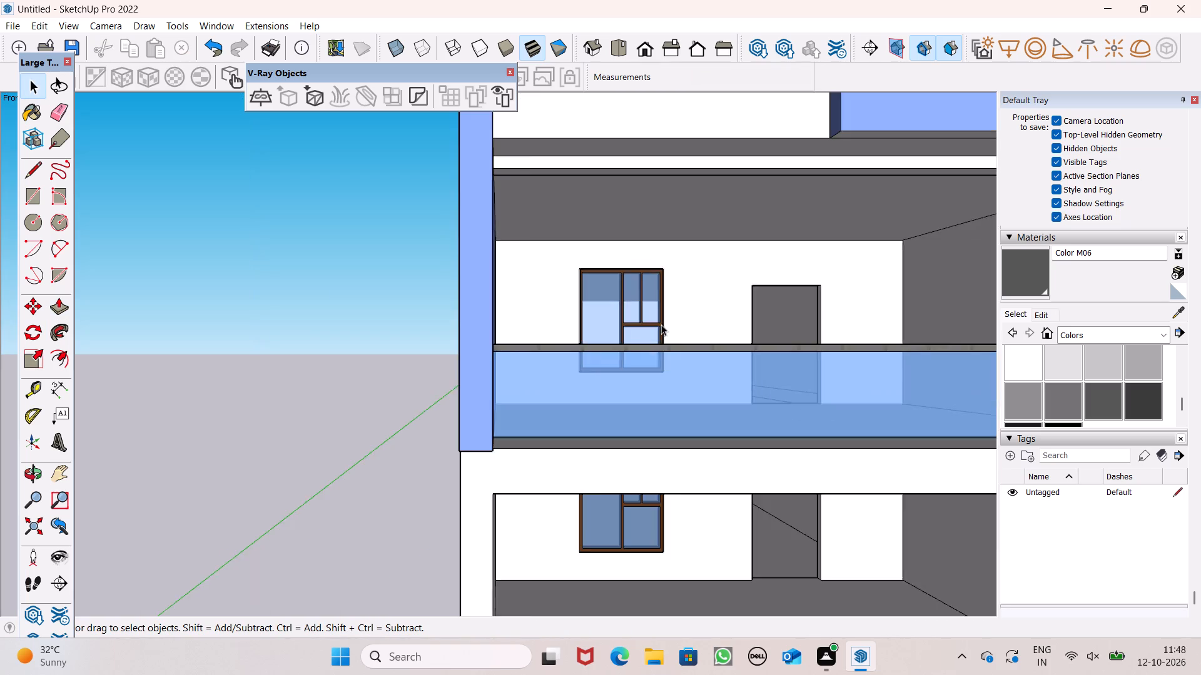
{"action": "scroll", "coordinate": [661, 324], "scroll_direction": "down", "scroll_amount": 17}
{"action": "middle_click_drag", "start_coordinate": [727, 384], "coordinate": [694, 479]}
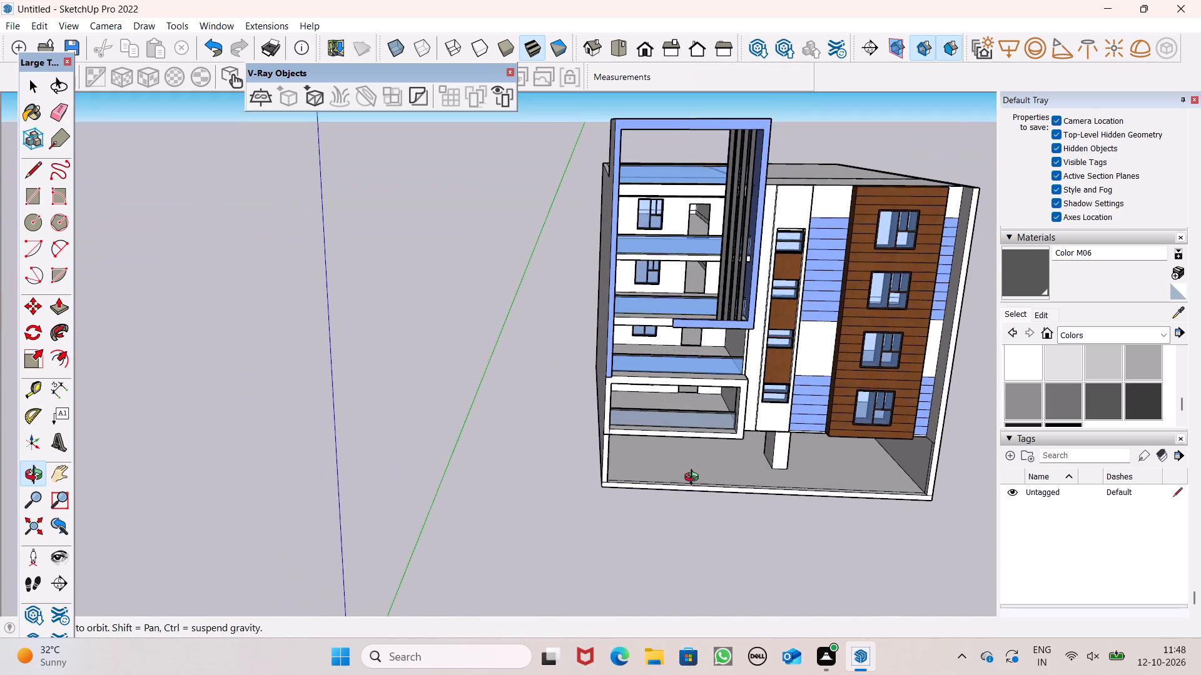
{"action": "middle_click_drag", "start_coordinate": [694, 479], "coordinate": [693, 480]}
{"action": "left_click", "coordinate": [583, 430]}
{"action": "scroll", "coordinate": [1010, 476], "scroll_direction": "up", "scroll_amount": 2}
{"action": "middle_click_drag", "start_coordinate": [1014, 474], "coordinate": [980, 376]}
{"action": "scroll", "coordinate": [831, 403], "scroll_direction": "down", "scroll_amount": 3}
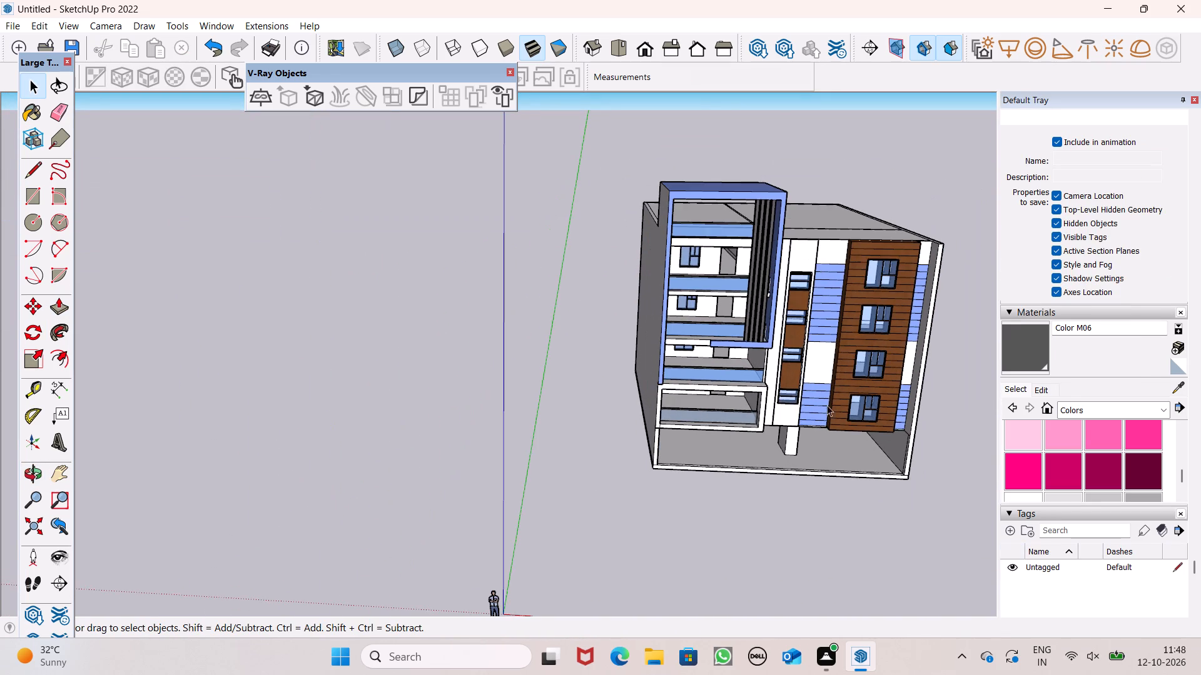
{"action": "middle_click_drag", "start_coordinate": [839, 417], "coordinate": [834, 287]}
{"action": "scroll", "coordinate": [728, 438], "scroll_direction": "up", "scroll_amount": 7}
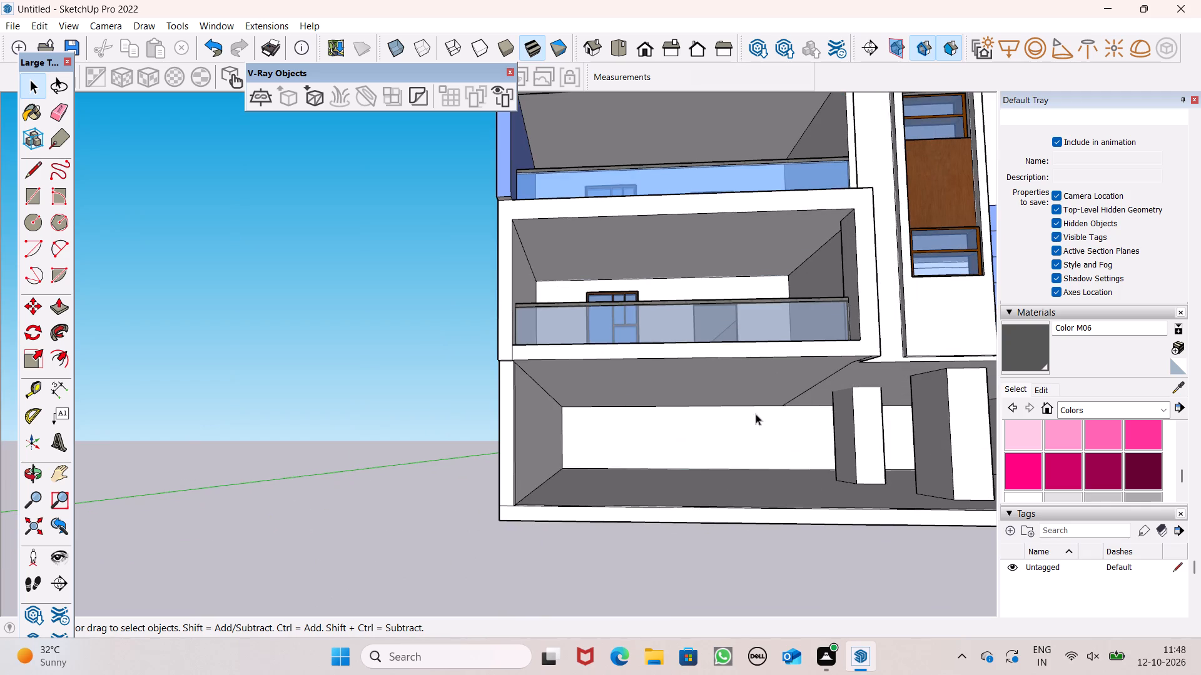
{"action": "scroll", "coordinate": [758, 403], "scroll_direction": "down", "scroll_amount": 2}
{"action": "middle_click_drag", "start_coordinate": [847, 394], "coordinate": [873, 435]}
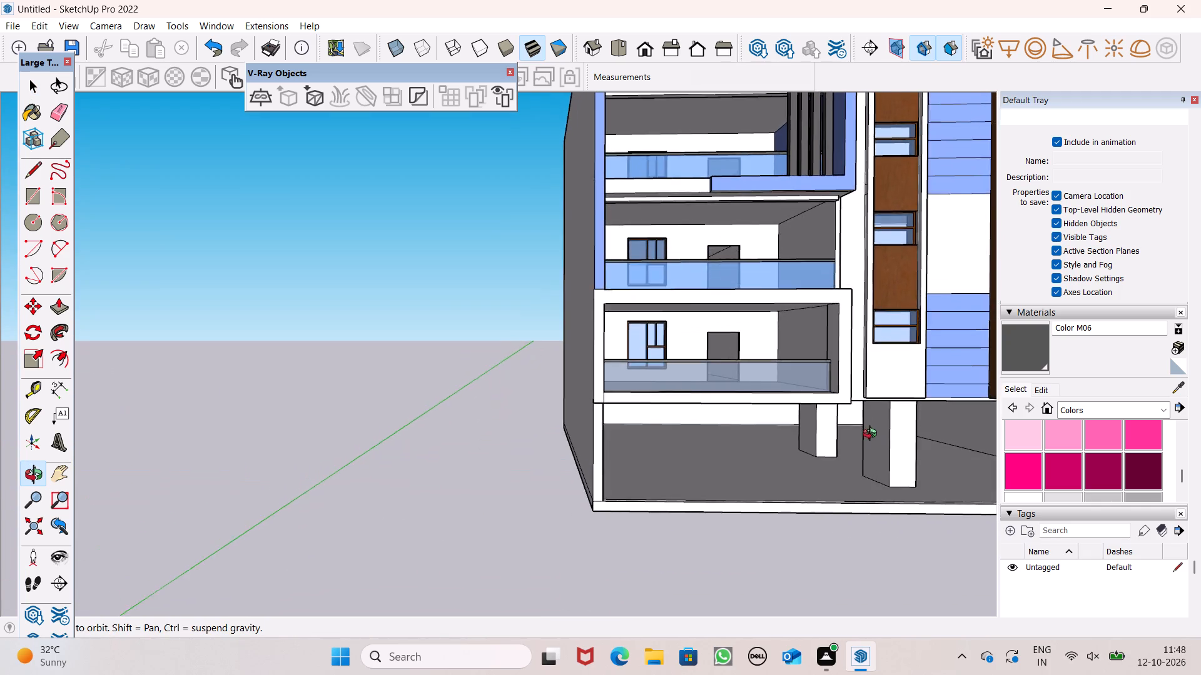
{"action": "middle_click_drag", "start_coordinate": [873, 435], "coordinate": [855, 407]}
{"action": "scroll", "coordinate": [812, 351], "scroll_direction": "down", "scroll_amount": 2}
{"action": "scroll", "coordinate": [747, 354], "scroll_direction": "down", "scroll_amount": 6}
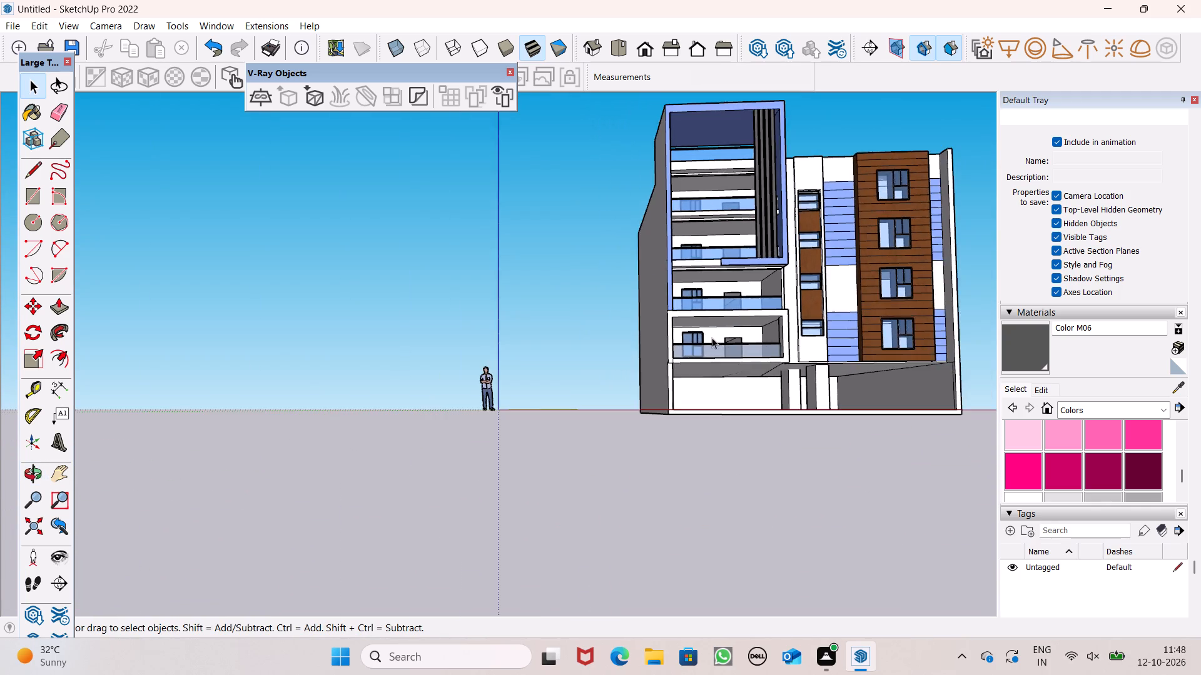
{"action": "scroll", "coordinate": [696, 327], "scroll_direction": "down", "scroll_amount": 5}
Erase the paired horizontal floor lines at the four floor levels across the side wall beside the brown-clad facade.
{"action": "middle_click_drag", "start_coordinate": [714, 326], "coordinate": [307, 432]}
{"action": "scroll", "coordinate": [869, 375], "scroll_direction": "up", "scroll_amount": 1}
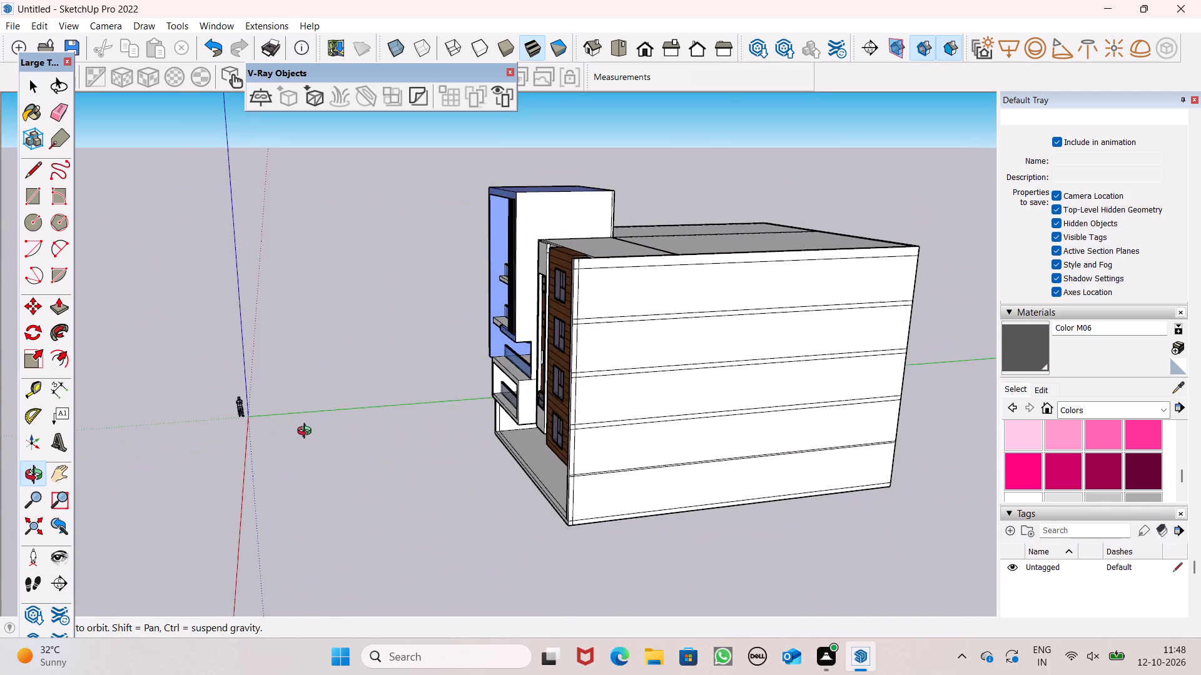
{"action": "middle_click_drag", "start_coordinate": [307, 432], "coordinate": [325, 439]}
{"action": "scroll", "coordinate": [721, 446], "scroll_direction": "up", "scroll_amount": 2}
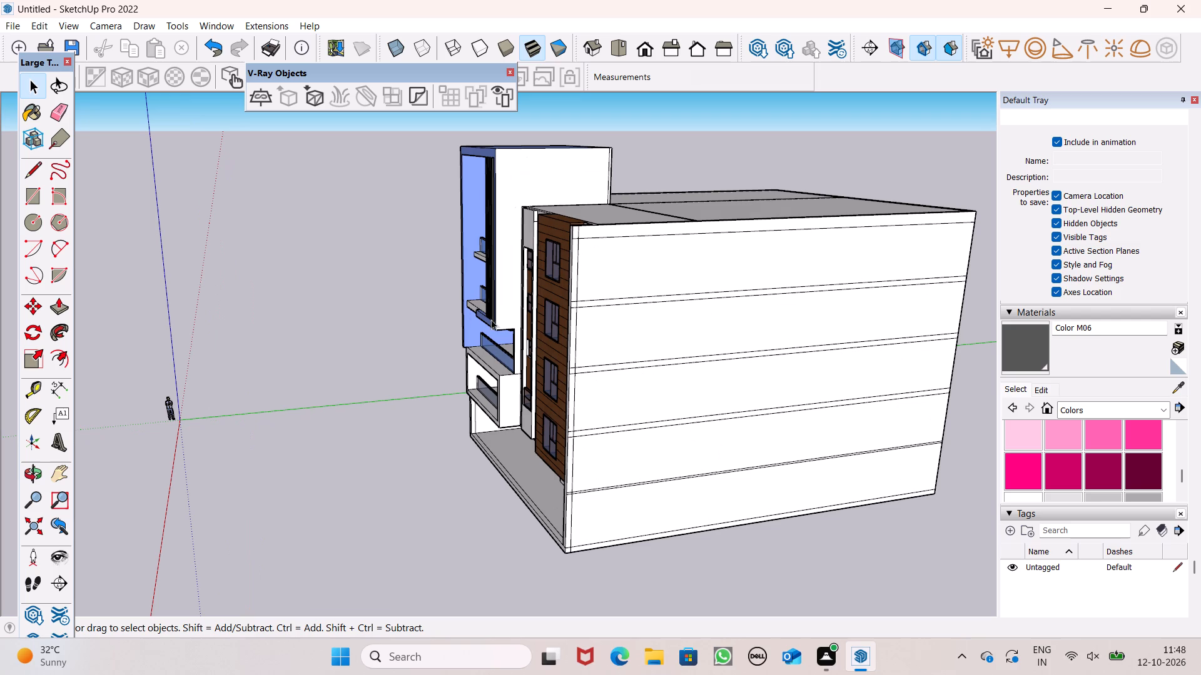
{"action": "left_click", "coordinate": [64, 114]}
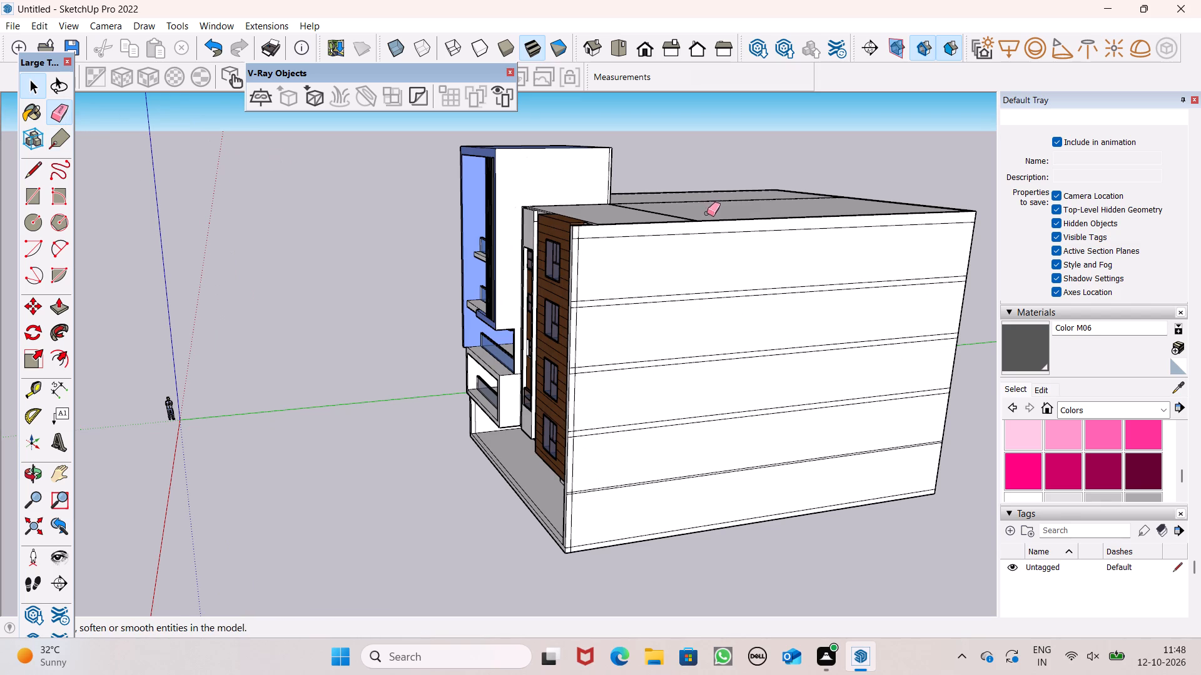
{"action": "left_click_drag", "start_coordinate": [706, 282], "coordinate": [727, 478]}
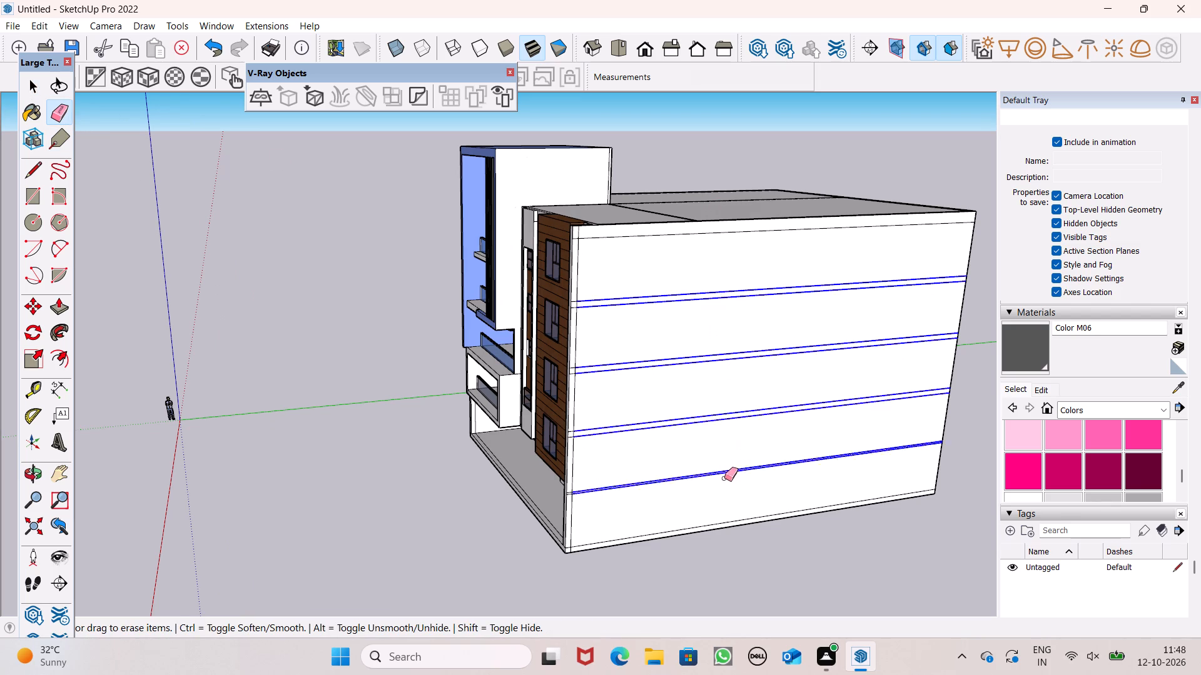
{"action": "scroll", "coordinate": [635, 294], "scroll_direction": "up", "scroll_amount": 6}
{"action": "left_click", "coordinate": [542, 234]}
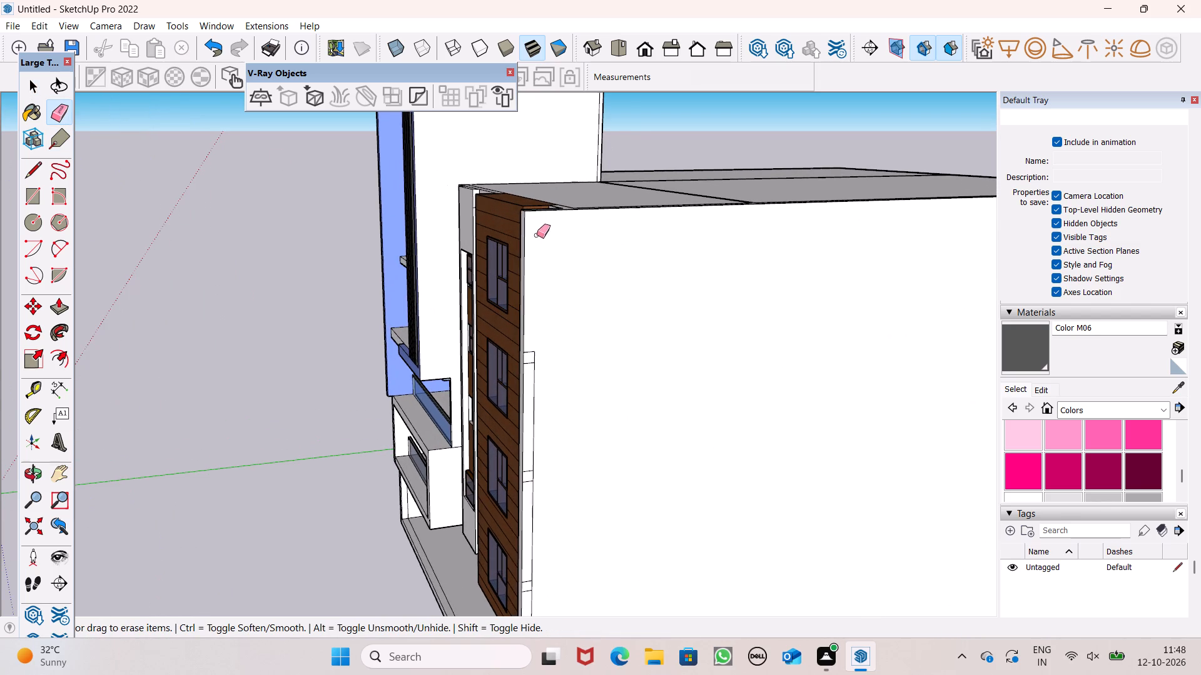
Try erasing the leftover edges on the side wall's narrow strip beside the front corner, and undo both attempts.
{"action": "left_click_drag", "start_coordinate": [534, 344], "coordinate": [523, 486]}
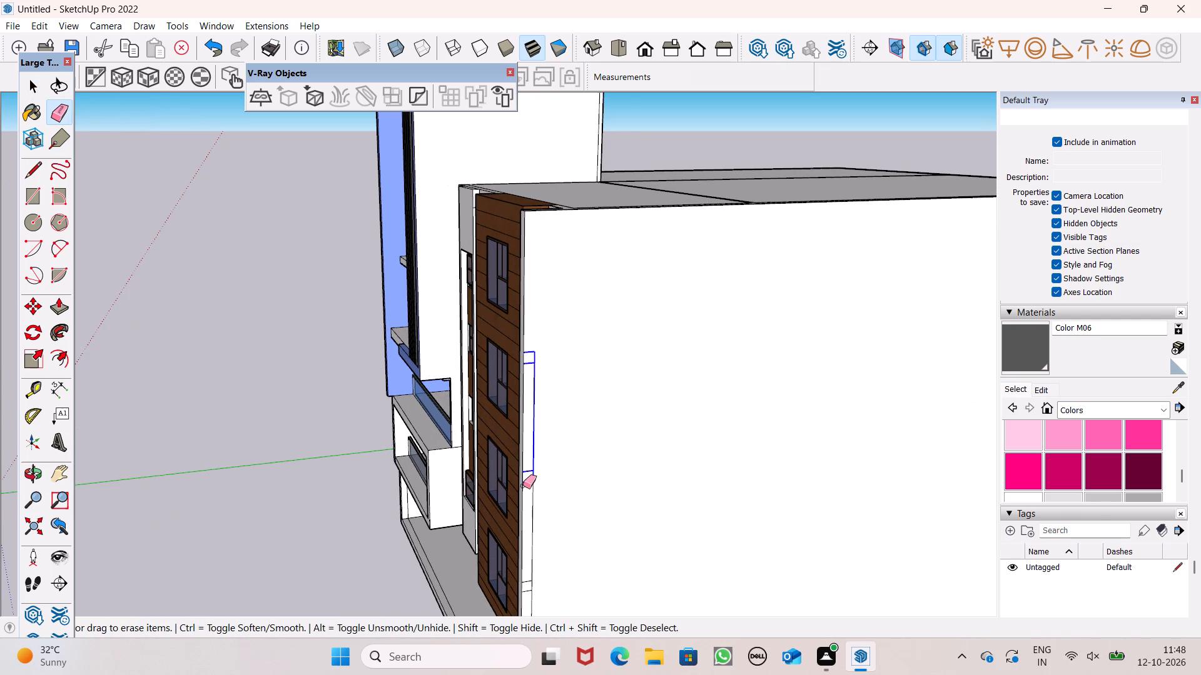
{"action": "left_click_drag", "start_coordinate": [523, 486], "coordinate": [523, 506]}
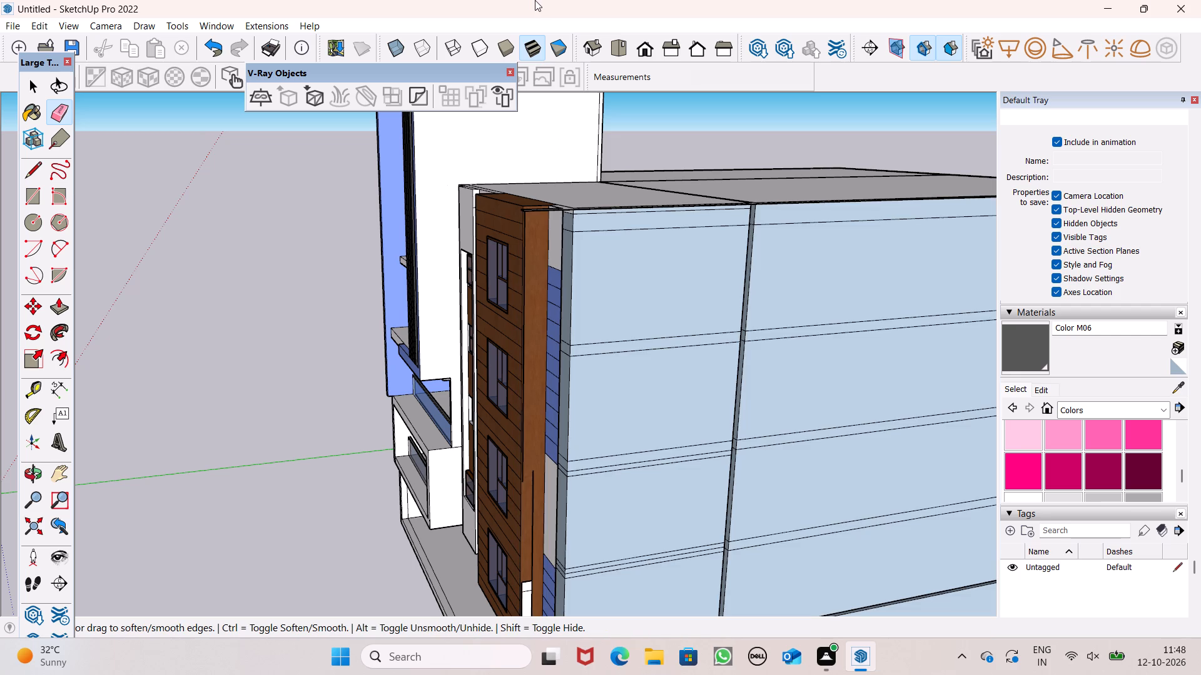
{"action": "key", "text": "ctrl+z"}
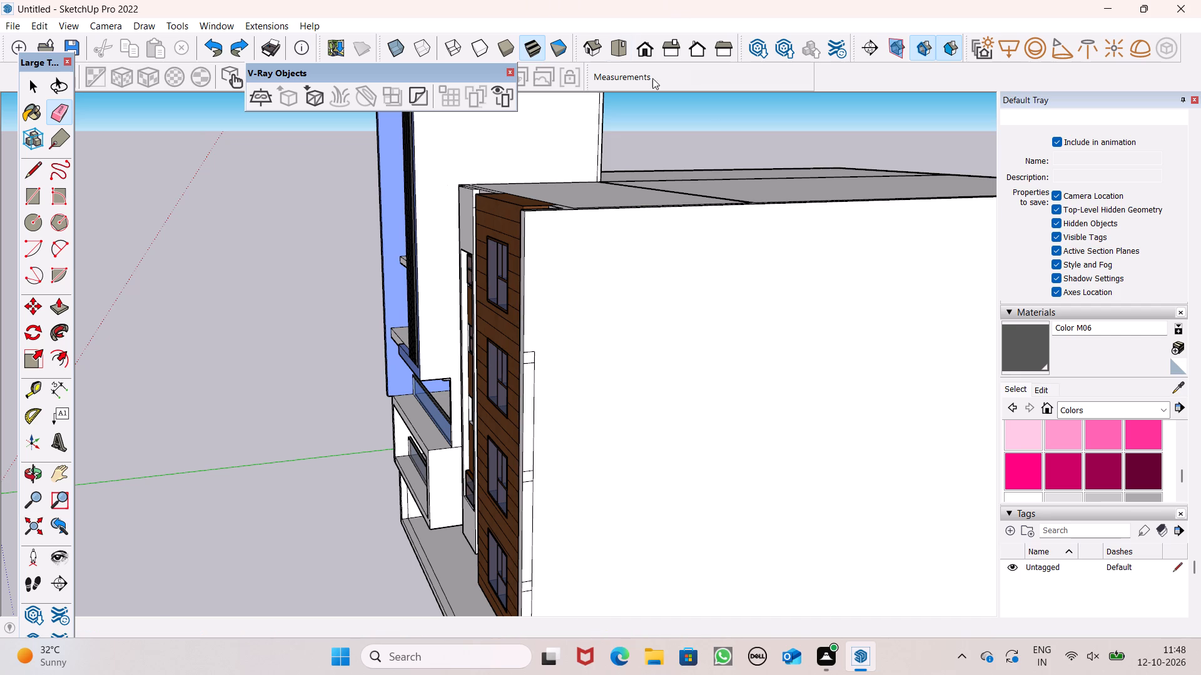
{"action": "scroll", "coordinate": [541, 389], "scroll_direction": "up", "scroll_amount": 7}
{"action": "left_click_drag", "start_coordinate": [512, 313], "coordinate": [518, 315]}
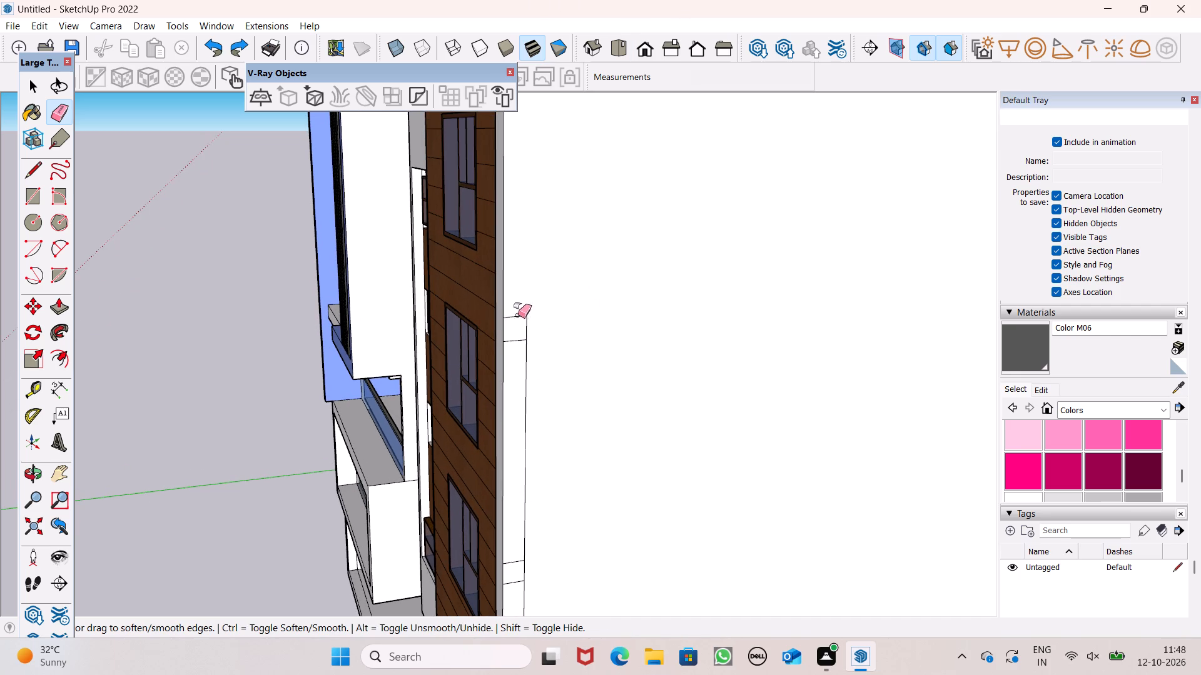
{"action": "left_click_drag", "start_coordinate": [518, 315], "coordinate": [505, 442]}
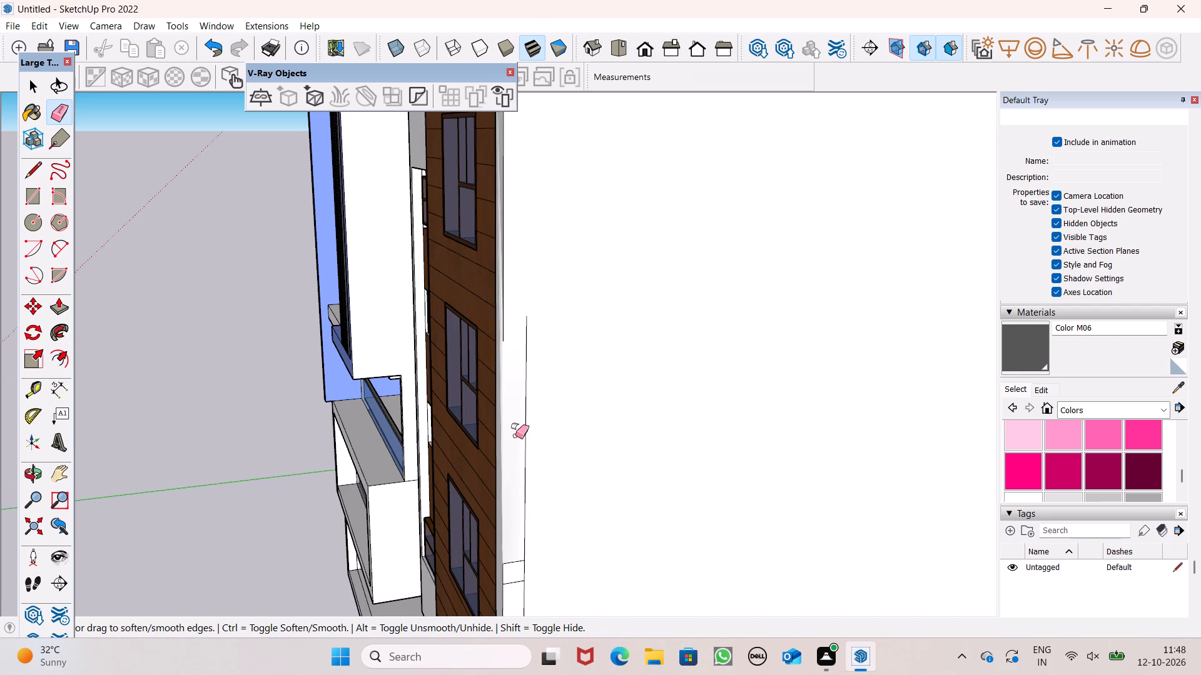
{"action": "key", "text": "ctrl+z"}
Erase the leftover short floor lines and vertical edges beside the front corner on the upper part of the side wall.
{"action": "left_click_drag", "start_coordinate": [518, 309], "coordinate": [520, 344]}
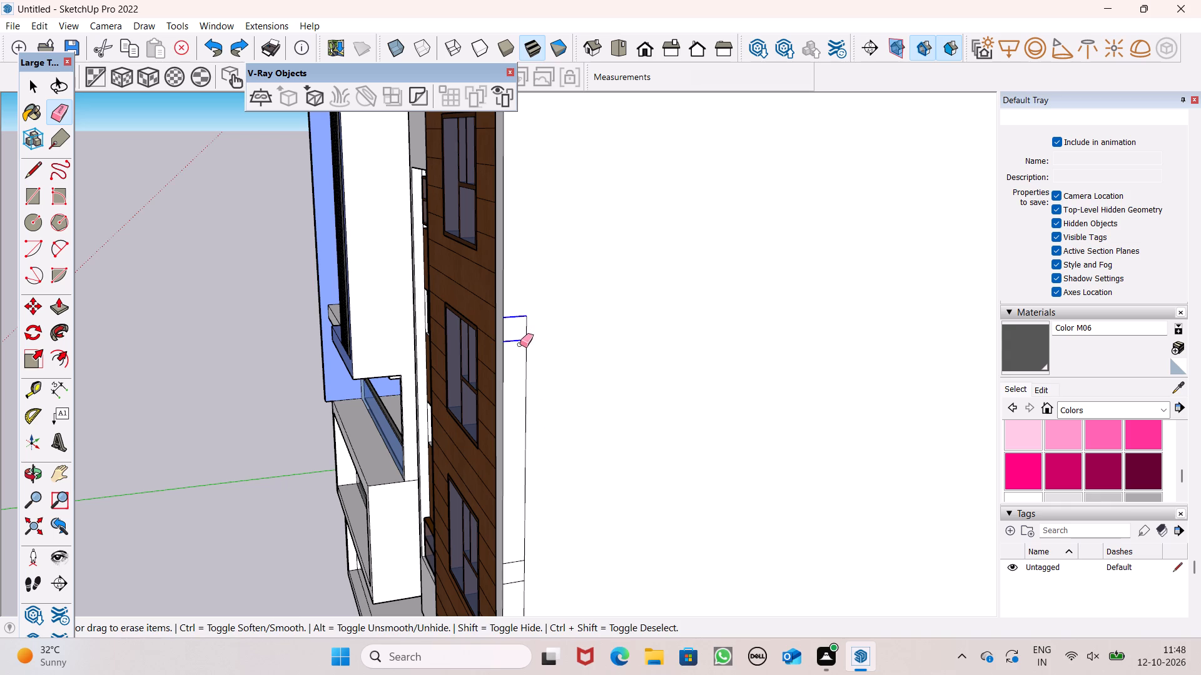
{"action": "left_click_drag", "start_coordinate": [520, 344], "coordinate": [524, 384]}
{"action": "left_click_drag", "start_coordinate": [537, 371], "coordinate": [517, 382]}
{"action": "scroll", "coordinate": [618, 306], "scroll_direction": "down", "scroll_amount": 4}
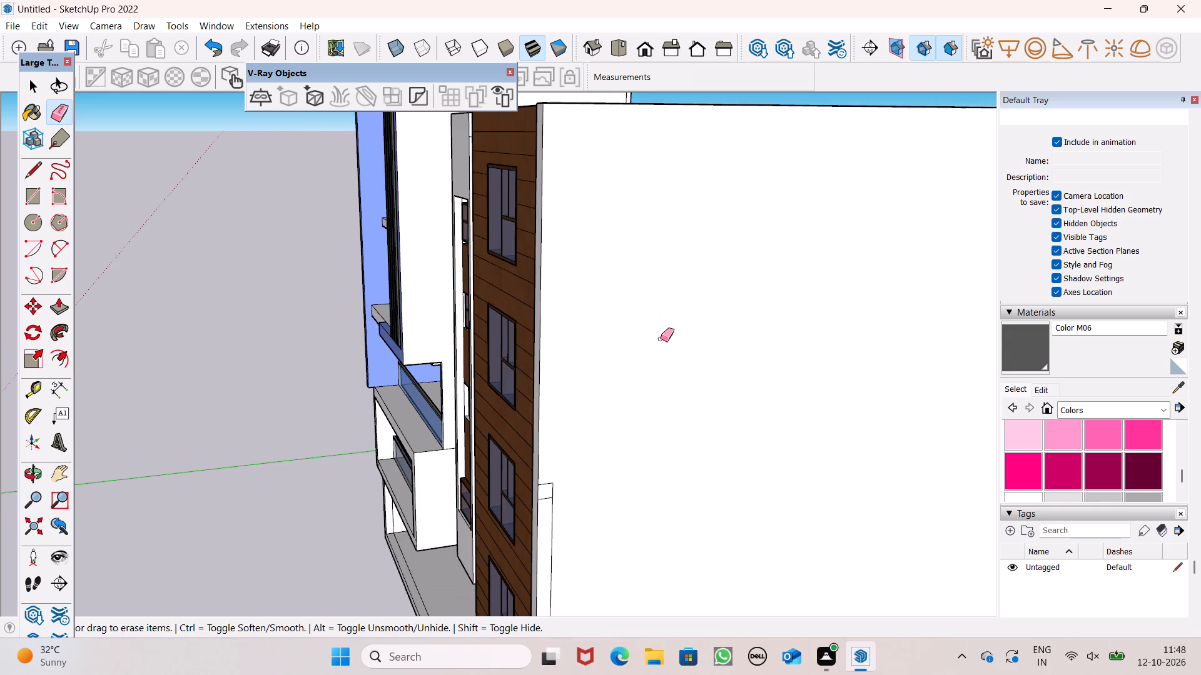
{"action": "scroll", "coordinate": [661, 338], "scroll_direction": "down", "scroll_amount": 7}
{"action": "scroll", "coordinate": [671, 264], "scroll_direction": "down", "scroll_amount": 6}
{"action": "scroll", "coordinate": [672, 482], "scroll_direction": "up", "scroll_amount": 8}
{"action": "scroll", "coordinate": [604, 356], "scroll_direction": "up", "scroll_amount": 7}
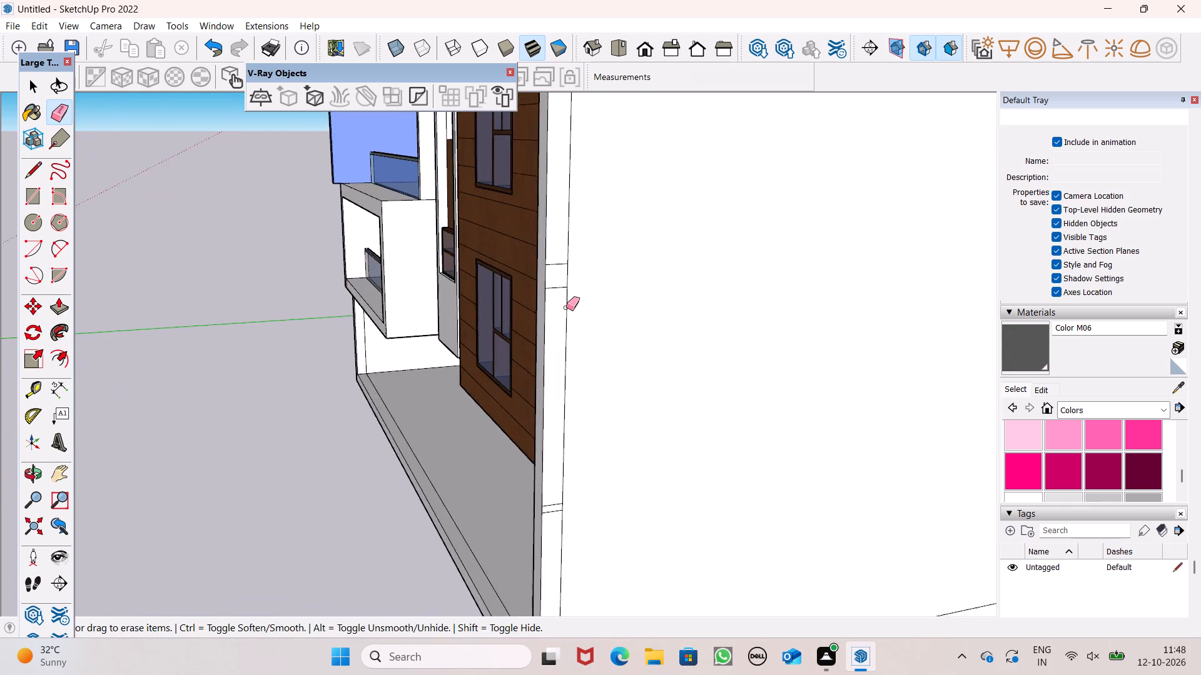
{"action": "scroll", "coordinate": [566, 307], "scroll_direction": "up", "scroll_amount": 3}
{"action": "left_click_drag", "start_coordinate": [557, 221], "coordinate": [575, 282]}
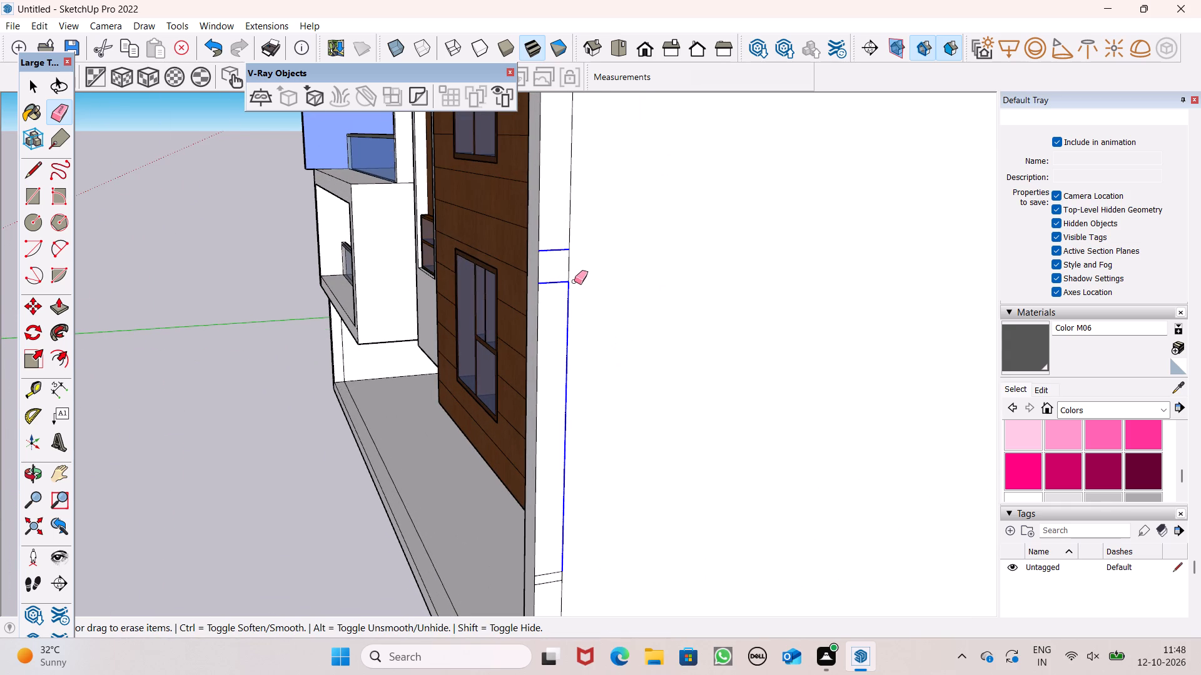
{"action": "left_click_drag", "start_coordinate": [589, 219], "coordinate": [565, 236]}
Erase the leftover short lines and vertical edge at the ground-floor end of the side wall's front strip.
{"action": "scroll", "coordinate": [614, 219], "scroll_direction": "down", "scroll_amount": 7}
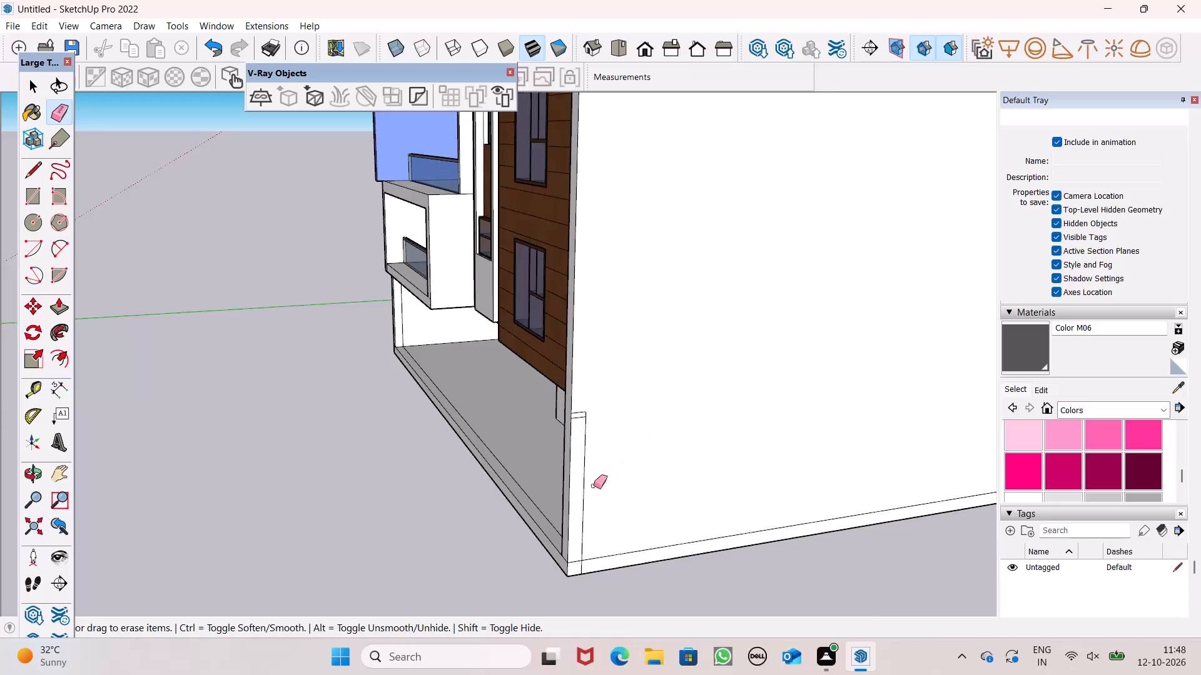
{"action": "scroll", "coordinate": [572, 515], "scroll_direction": "up", "scroll_amount": 7}
{"action": "left_click_drag", "start_coordinate": [581, 332], "coordinate": [596, 404]}
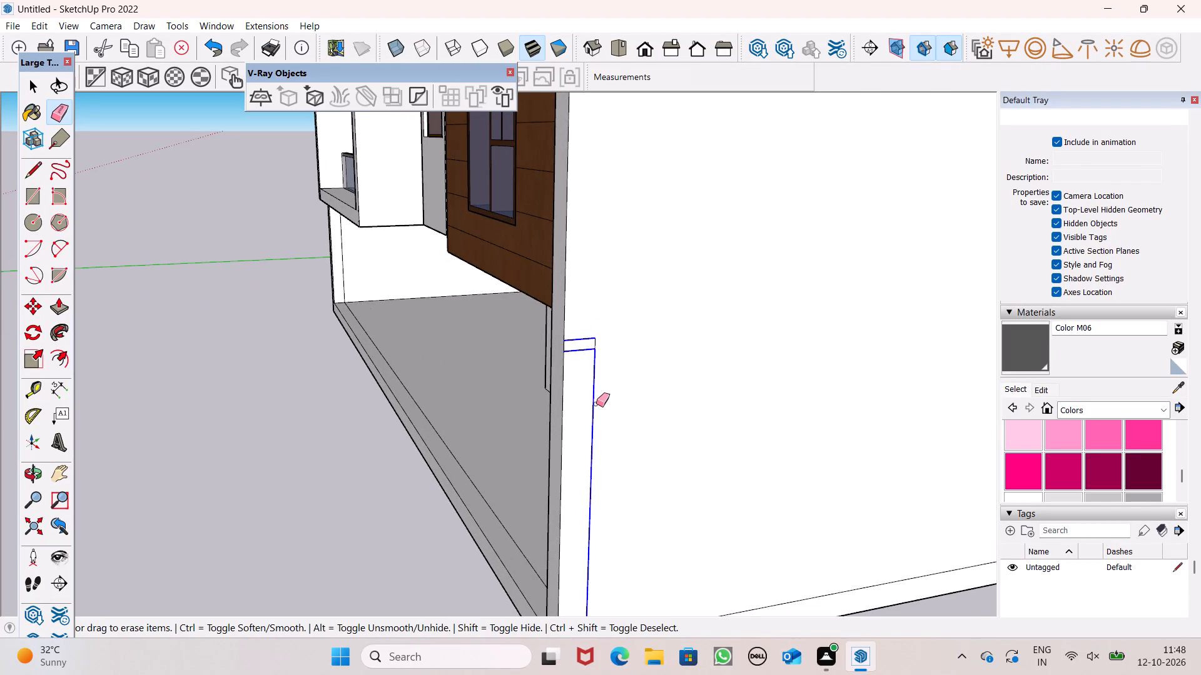
{"action": "left_click_drag", "start_coordinate": [596, 404], "coordinate": [599, 402]}
{"action": "scroll", "coordinate": [660, 266], "scroll_direction": "down", "scroll_amount": 6}
{"action": "scroll", "coordinate": [608, 497], "scroll_direction": "up", "scroll_amount": 6}
{"action": "left_click_drag", "start_coordinate": [631, 501], "coordinate": [618, 501]}
Erase the remaining small rectangle of edges beside the front corner at mid-height on the side wall.
{"action": "scroll", "coordinate": [681, 414], "scroll_direction": "down", "scroll_amount": 20}
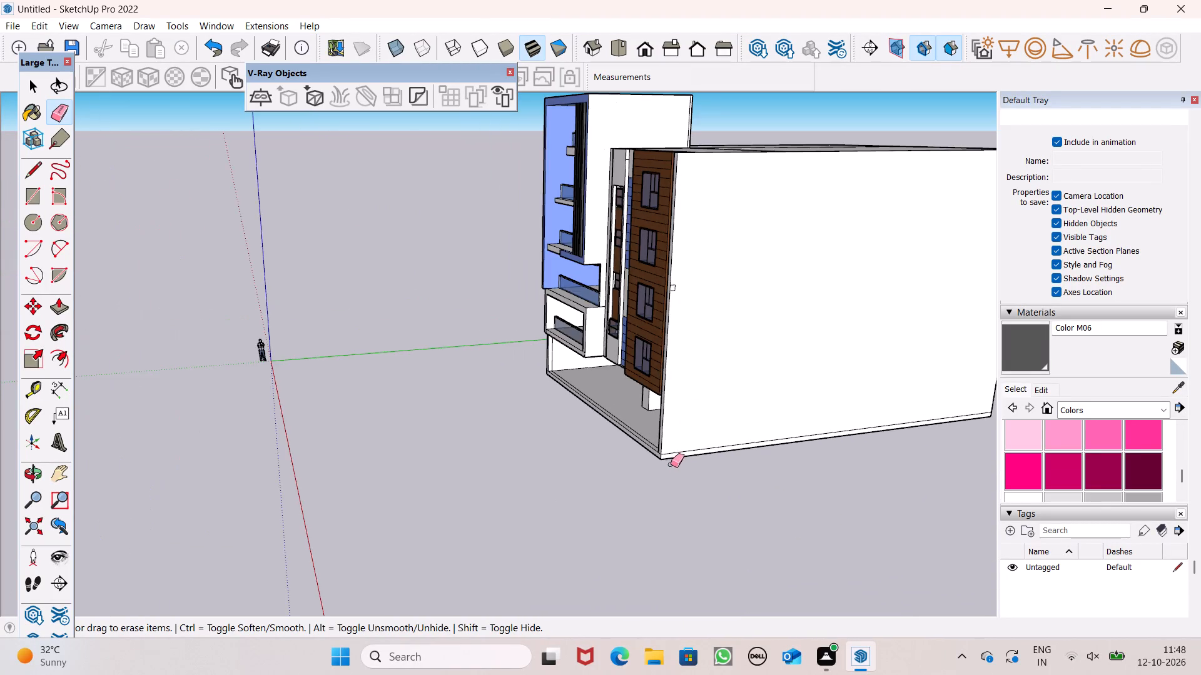
{"action": "scroll", "coordinate": [716, 278], "scroll_direction": "up", "scroll_amount": 14}
{"action": "scroll", "coordinate": [611, 310], "scroll_direction": "up", "scroll_amount": 4}
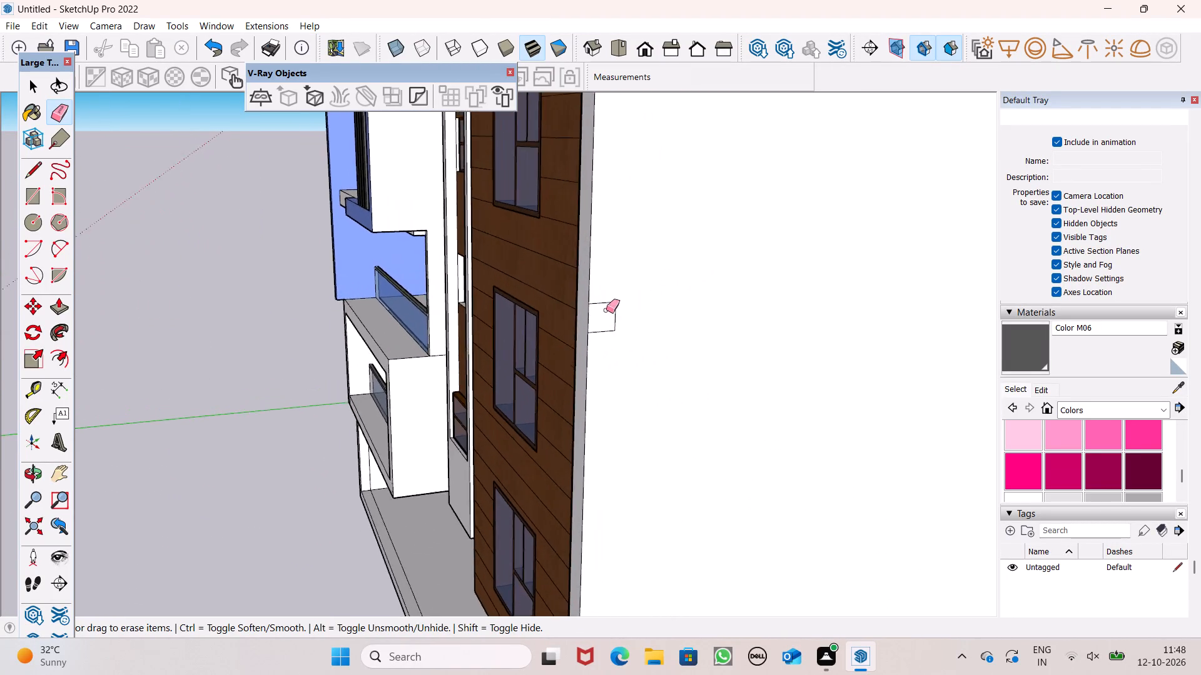
{"action": "scroll", "coordinate": [606, 310], "scroll_direction": "up", "scroll_amount": 4}
{"action": "left_click_drag", "start_coordinate": [613, 290], "coordinate": [627, 312]}
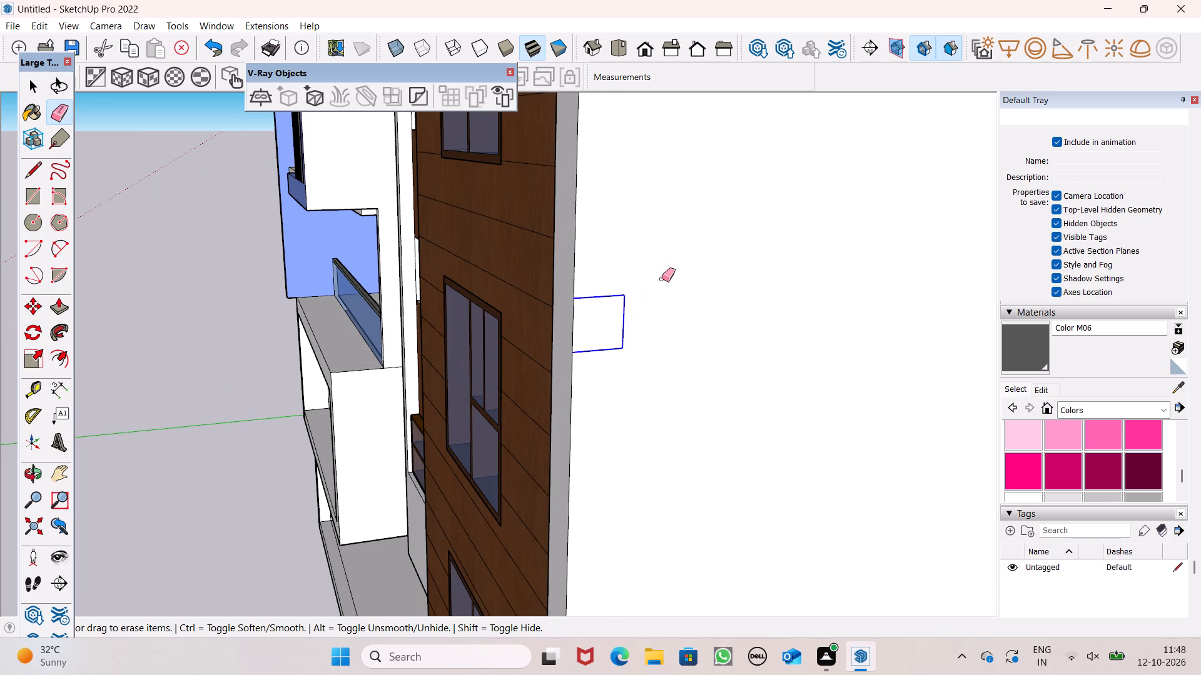
{"action": "scroll", "coordinate": [672, 268], "scroll_direction": "down", "scroll_amount": 14}
{"action": "key", "text": "space"}
{"action": "middle_click_drag", "start_coordinate": [646, 327], "coordinate": [1081, 269]}
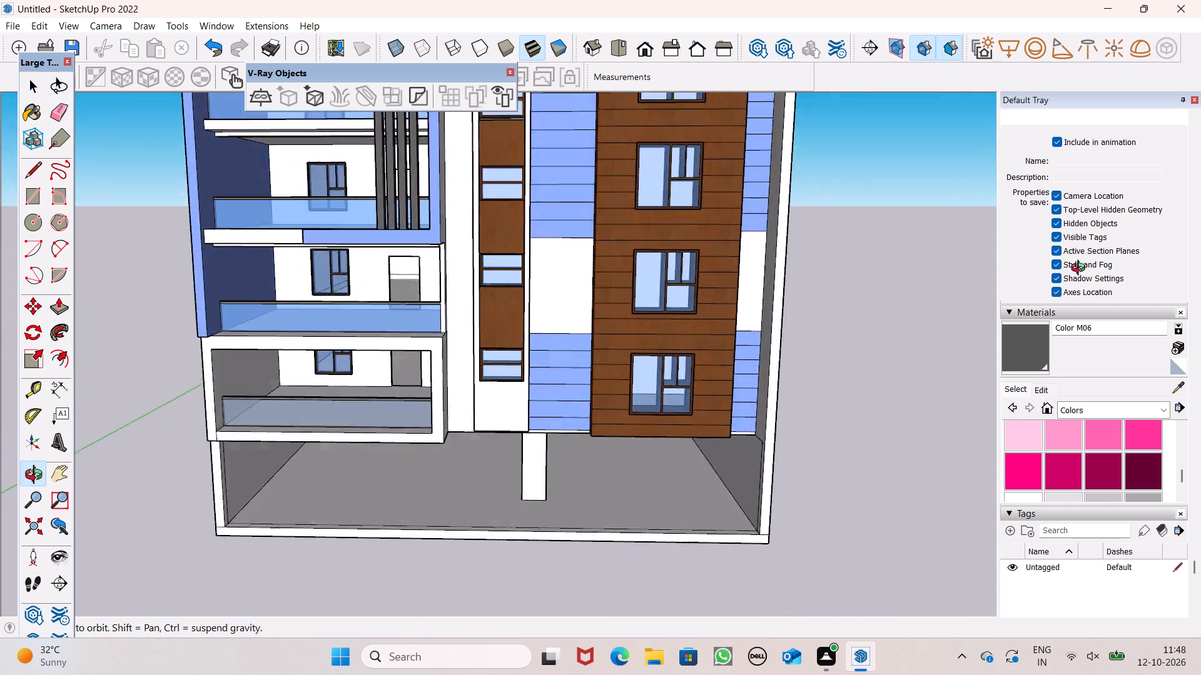
Examine the whole building from the front, above the roof and along its side walls.
{"action": "middle_click_drag", "start_coordinate": [1081, 269], "coordinate": [1090, 259]}
{"action": "scroll", "coordinate": [774, 361], "scroll_direction": "up", "scroll_amount": 1}
{"action": "middle_click_drag", "start_coordinate": [773, 216], "coordinate": [751, 382]}
{"action": "scroll", "coordinate": [749, 382], "scroll_direction": "down", "scroll_amount": 7}
{"action": "scroll", "coordinate": [764, 317], "scroll_direction": "up", "scroll_amount": 3}
{"action": "scroll", "coordinate": [764, 208], "scroll_direction": "down", "scroll_amount": 4}
{"action": "middle_click_drag", "start_coordinate": [776, 212], "coordinate": [709, 293]}
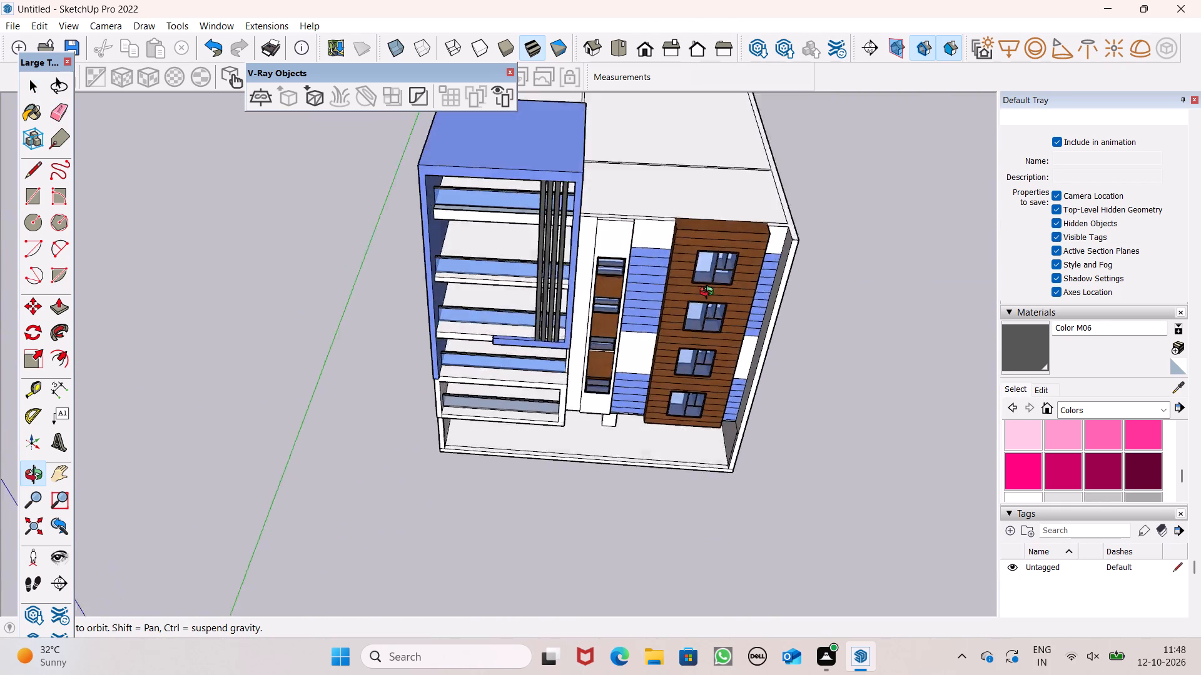
{"action": "middle_click_drag", "start_coordinate": [709, 293], "coordinate": [0, 264]}
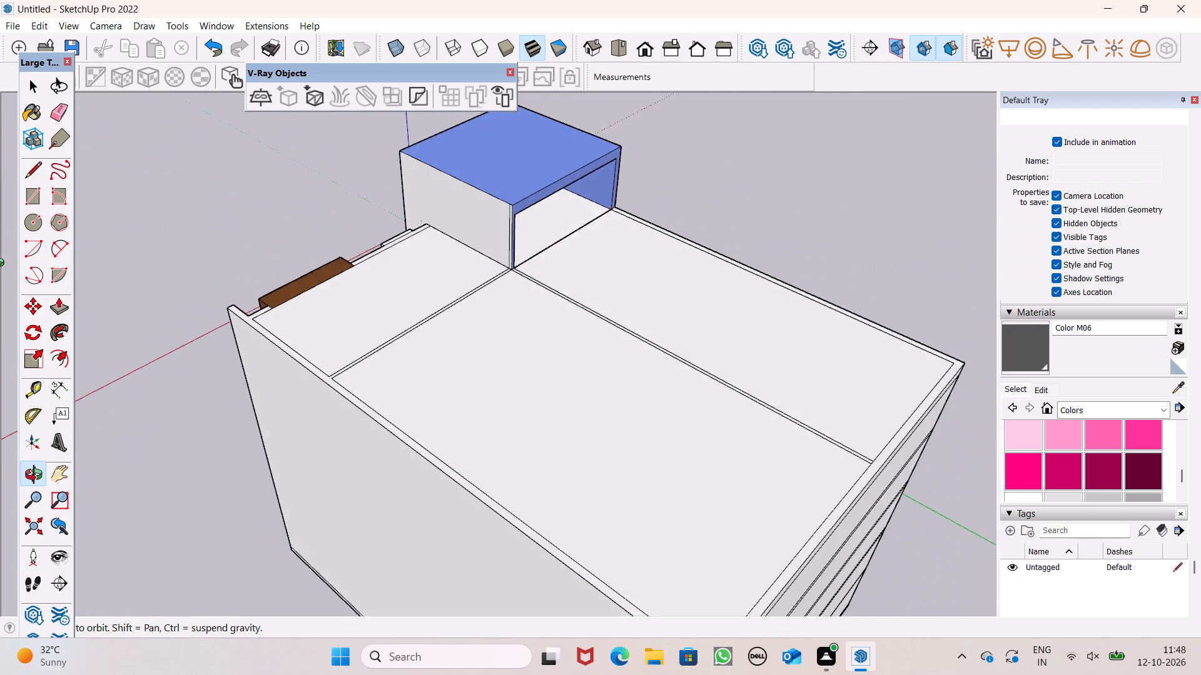
{"action": "middle_click_drag", "start_coordinate": [0, 264], "coordinate": [900, 149]}
{"action": "scroll", "coordinate": [780, 173], "scroll_direction": "down", "scroll_amount": 1}
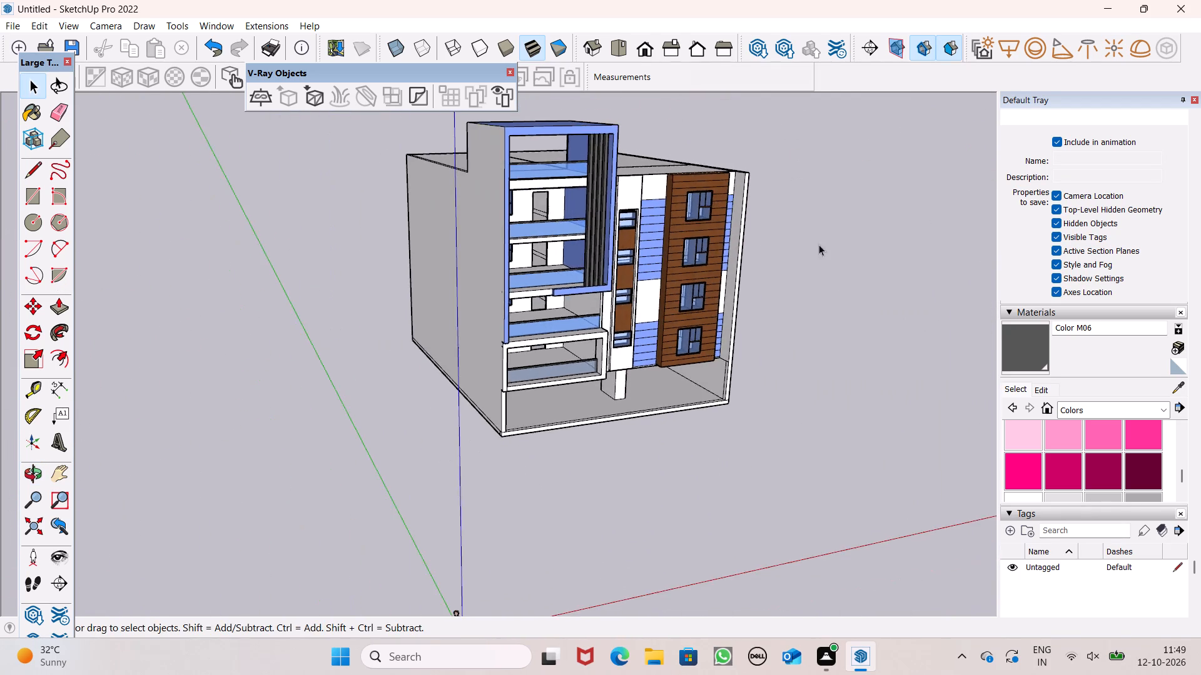
{"action": "scroll", "coordinate": [819, 244], "scroll_direction": "down", "scroll_amount": 1}
{"action": "middle_click_drag", "start_coordinate": [841, 279], "coordinate": [731, 254]}
{"action": "key", "text": "space"}
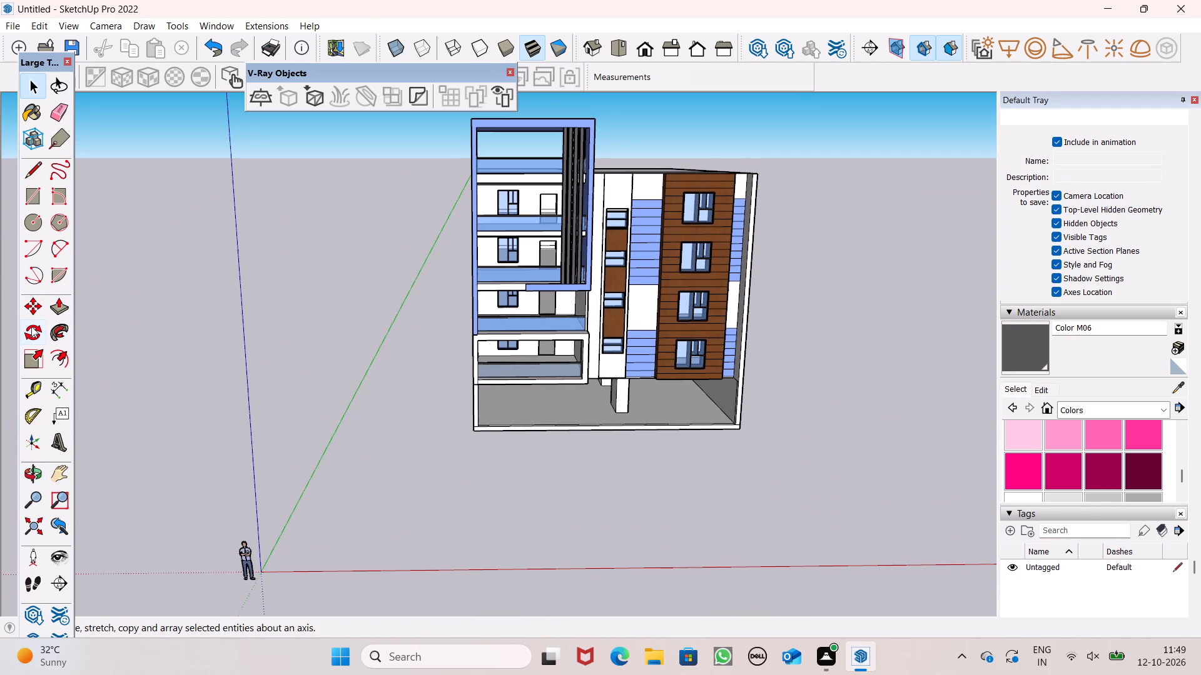
Draw a vertical rectangle of 4' by 7' beside the building's front, parallel to the facade.
{"action": "left_click", "coordinate": [26, 184]}
{"action": "scroll", "coordinate": [685, 298], "scroll_direction": "down", "scroll_amount": 3}
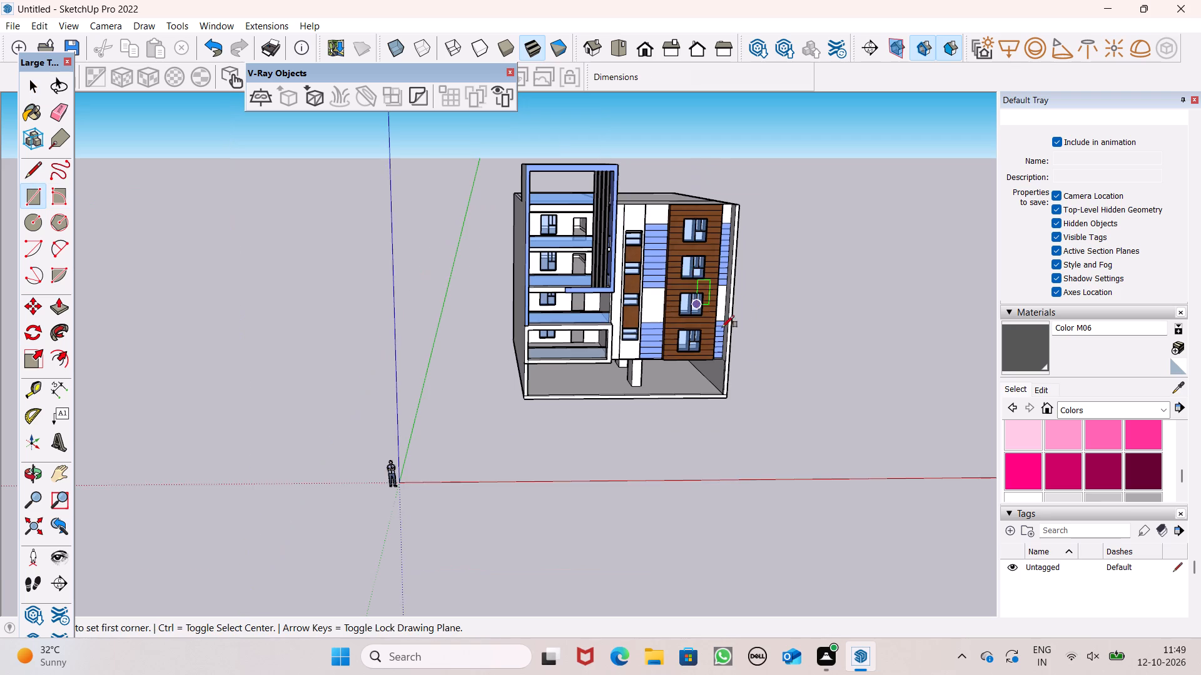
{"action": "middle_click_drag", "start_coordinate": [787, 407], "coordinate": [766, 331]}
{"action": "scroll", "coordinate": [853, 429], "scroll_direction": "up", "scroll_amount": 8}
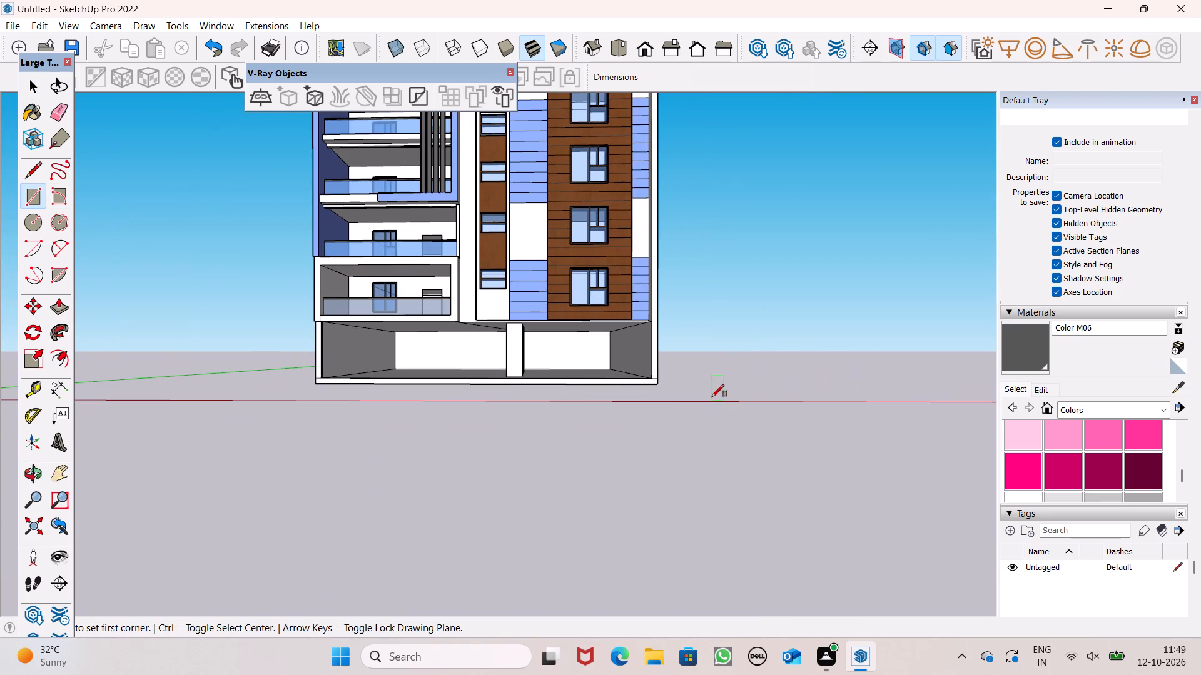
{"action": "left_click", "coordinate": [739, 284]}
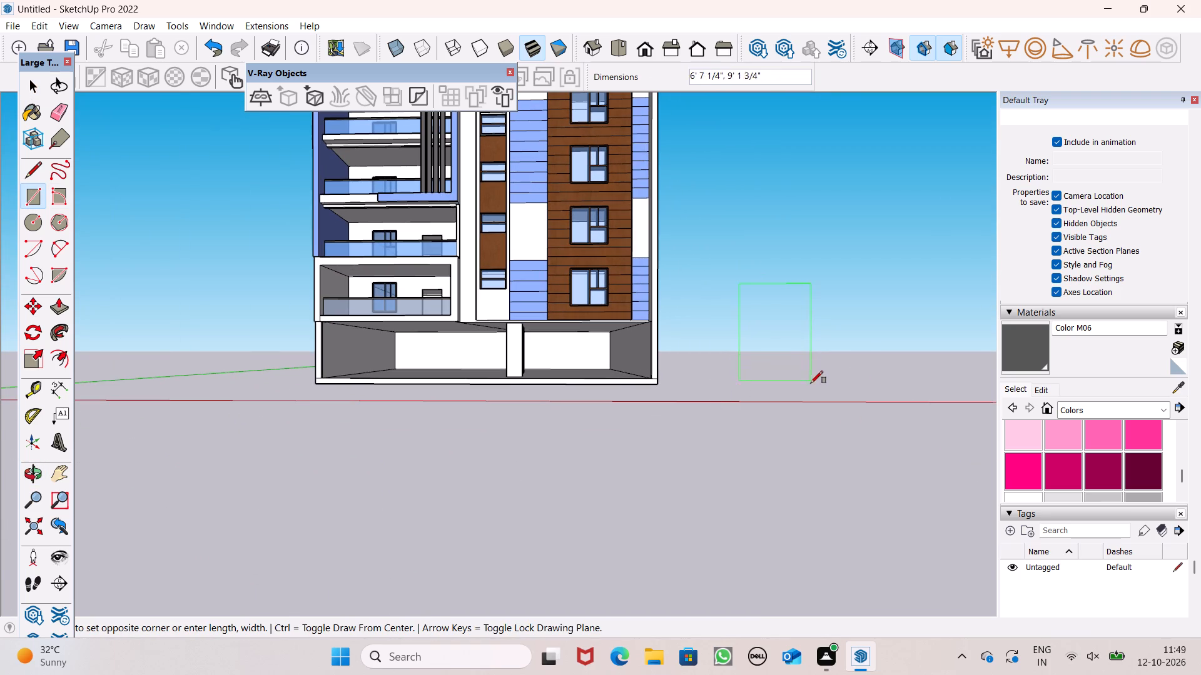
{"action": "type", "text": "4',"}
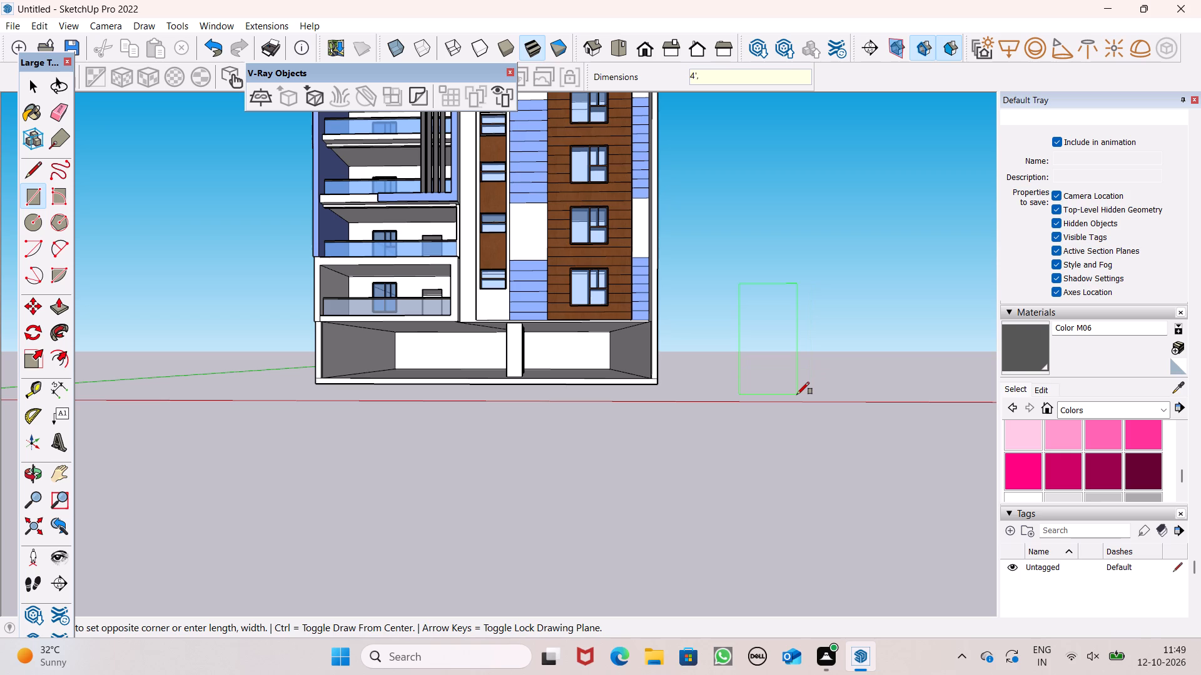
{"action": "type", "text": "7'"}
{"action": "key", "text": "Return"}
{"action": "key", "text": "space"}
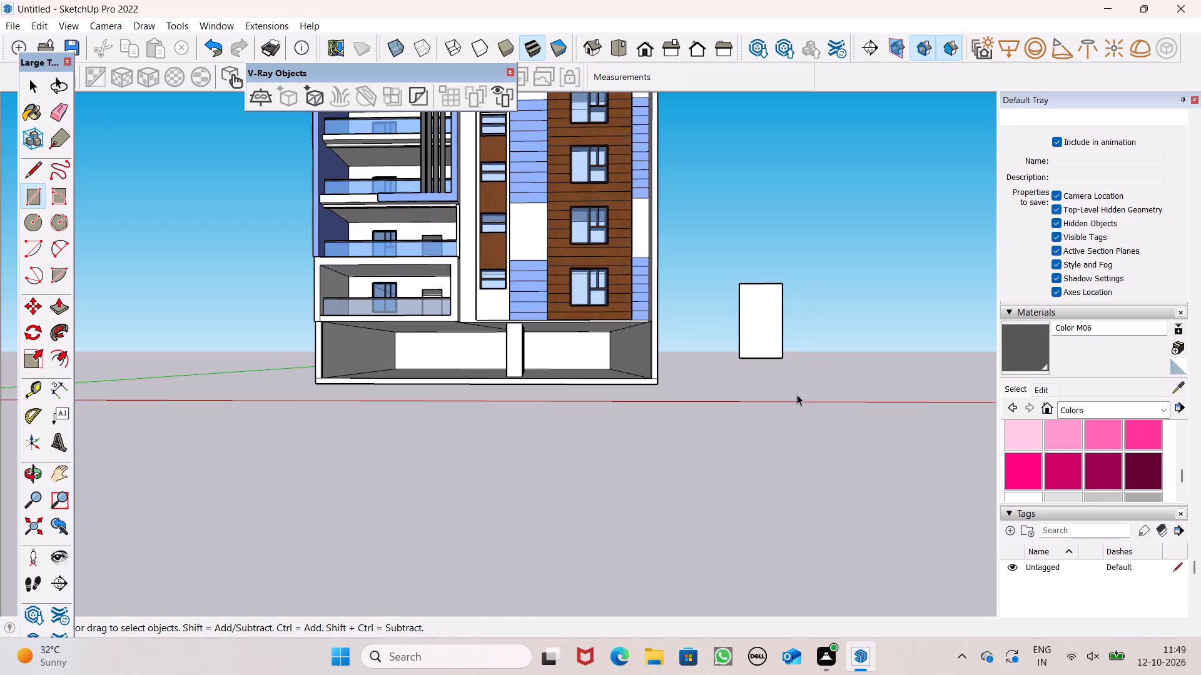
Offset the new rectangle's outline inward by about 4" to form a door frame border.
{"action": "scroll", "coordinate": [912, 304], "scroll_direction": "up", "scroll_amount": 4}
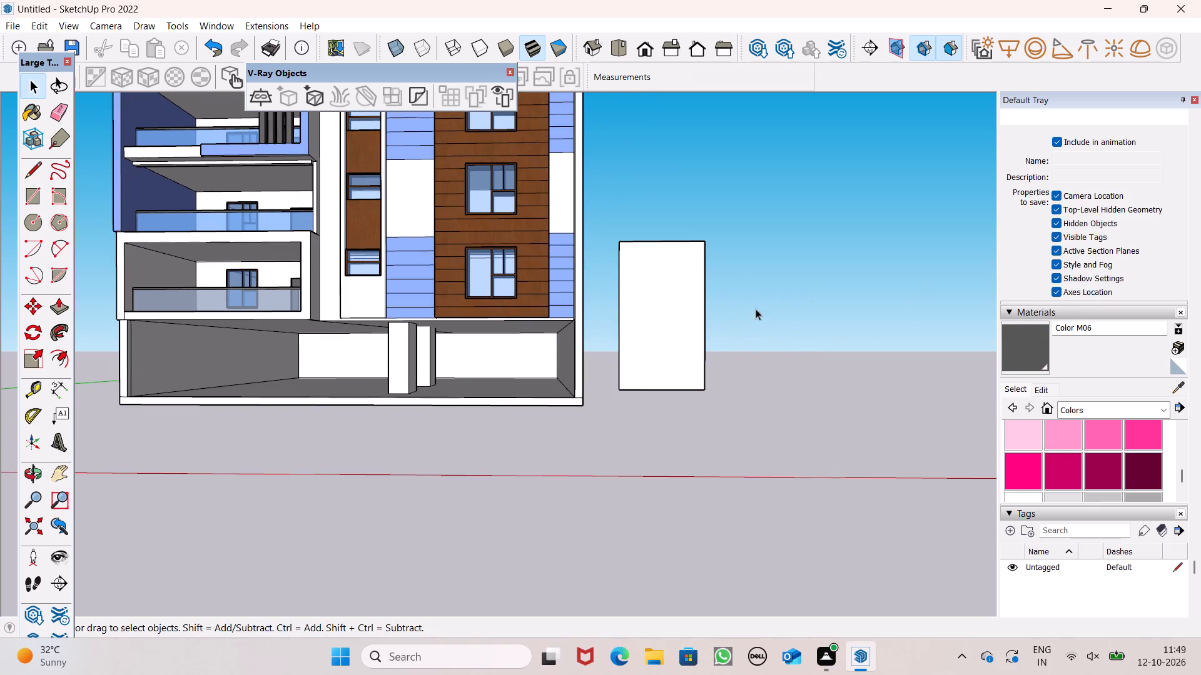
{"action": "left_click", "coordinate": [59, 363]}
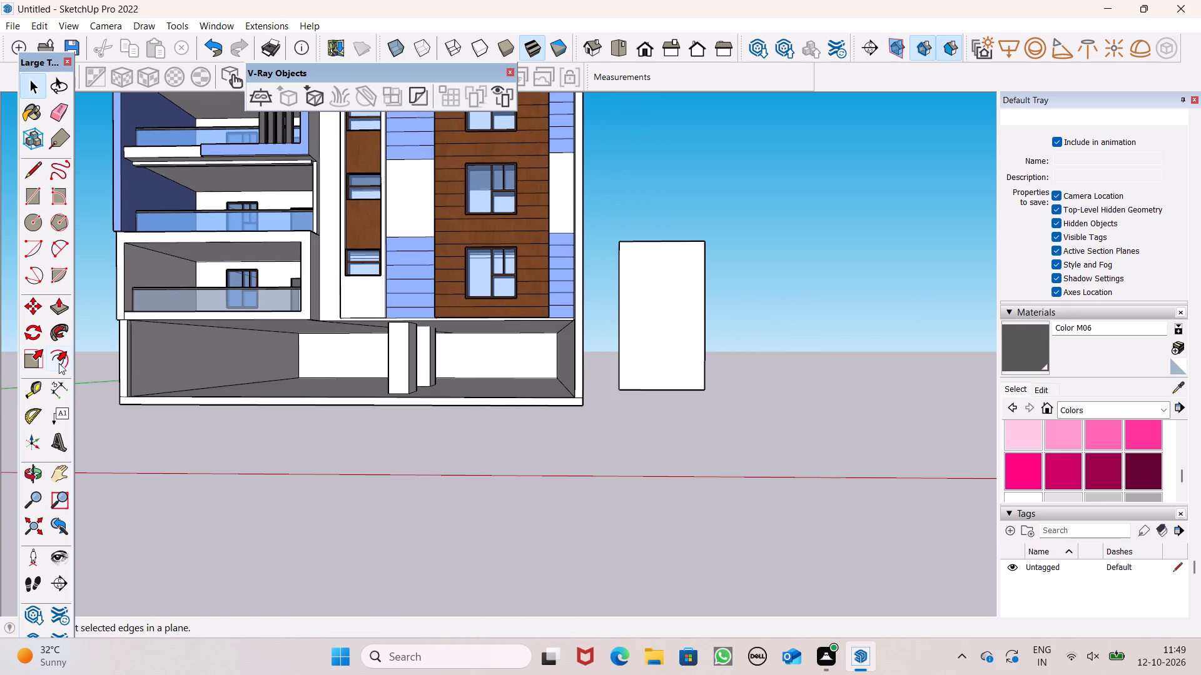
{"action": "scroll", "coordinate": [629, 314], "scroll_direction": "up", "scroll_amount": 3}
{"action": "left_click_drag", "start_coordinate": [694, 222], "coordinate": [689, 227]}
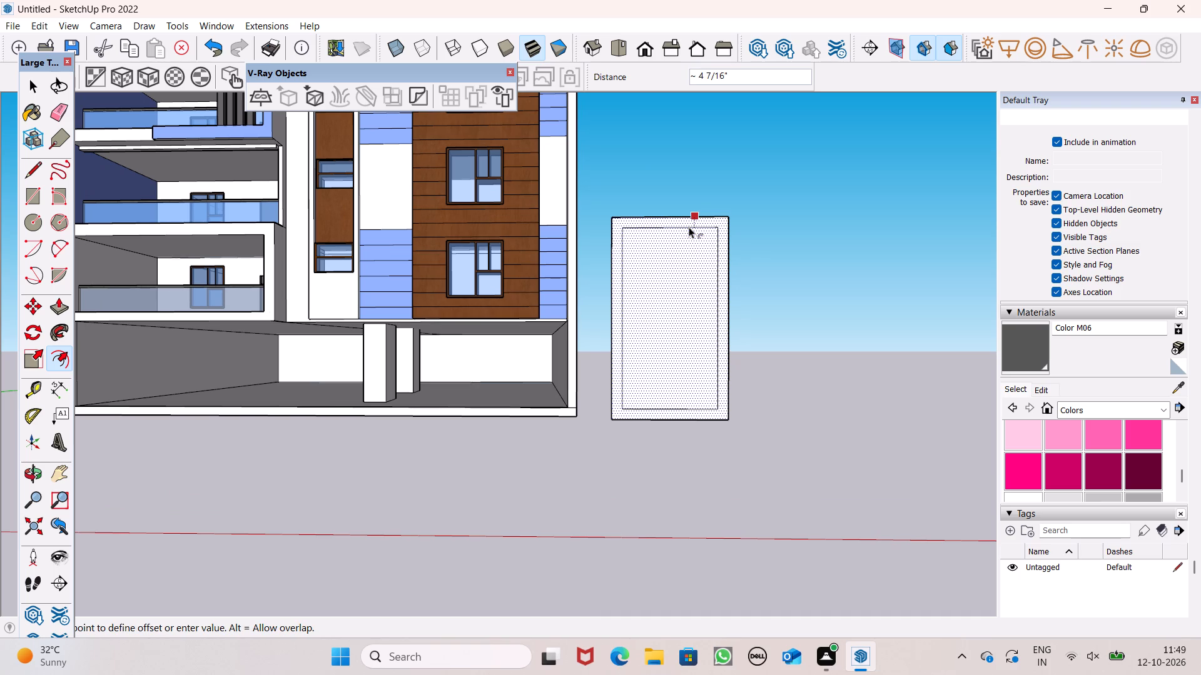
{"action": "left_click_drag", "start_coordinate": [689, 227], "coordinate": [689, 226]}
{"action": "key", "text": "space"}
{"action": "scroll", "coordinate": [764, 266], "scroll_direction": "down", "scroll_amount": 1}
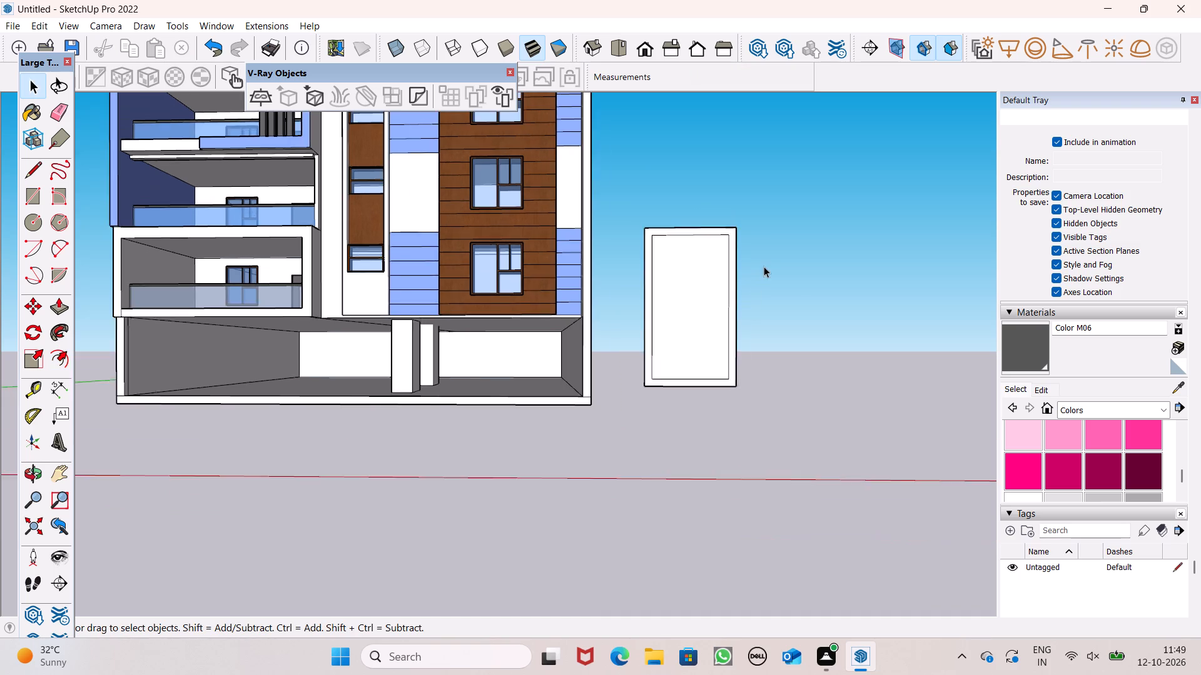
Push/Pull the border face of the door rectangle by 4" to give the frame thickness.
{"action": "scroll", "coordinate": [764, 266], "scroll_direction": "down", "scroll_amount": 1}
{"action": "middle_click_drag", "start_coordinate": [781, 357], "coordinate": [759, 385]}
{"action": "scroll", "coordinate": [724, 279], "scroll_direction": "down", "scroll_amount": 2}
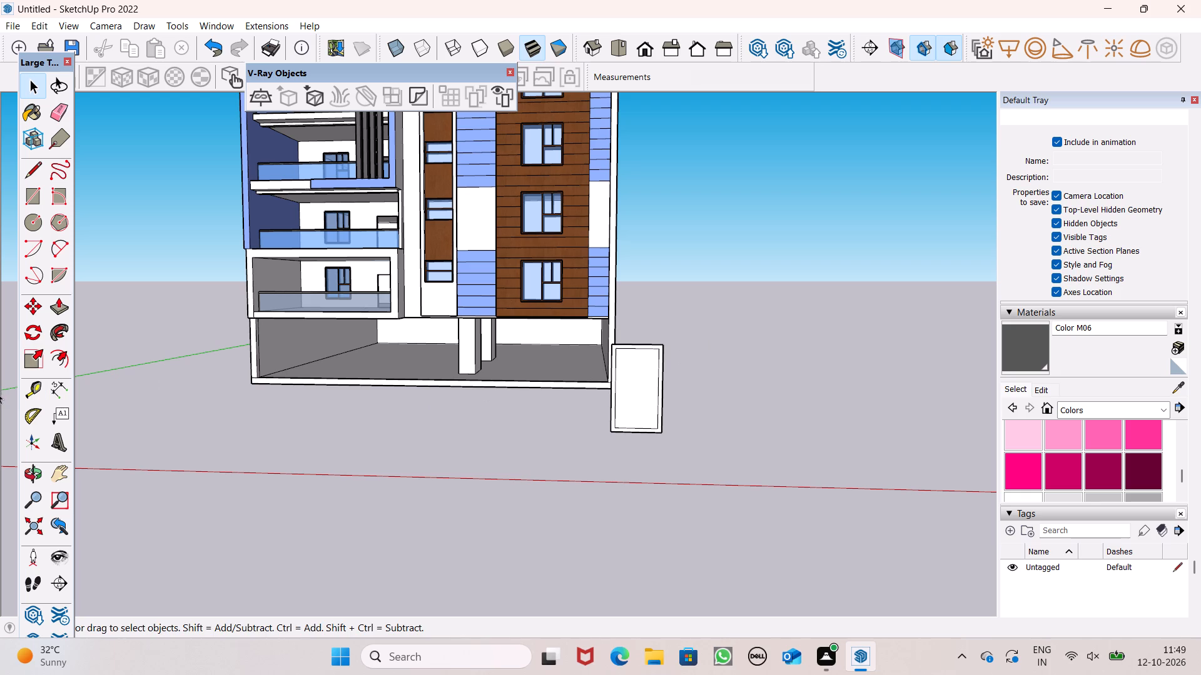
{"action": "left_click", "coordinate": [68, 304]}
{"action": "scroll", "coordinate": [769, 387], "scroll_direction": "up", "scroll_amount": 3}
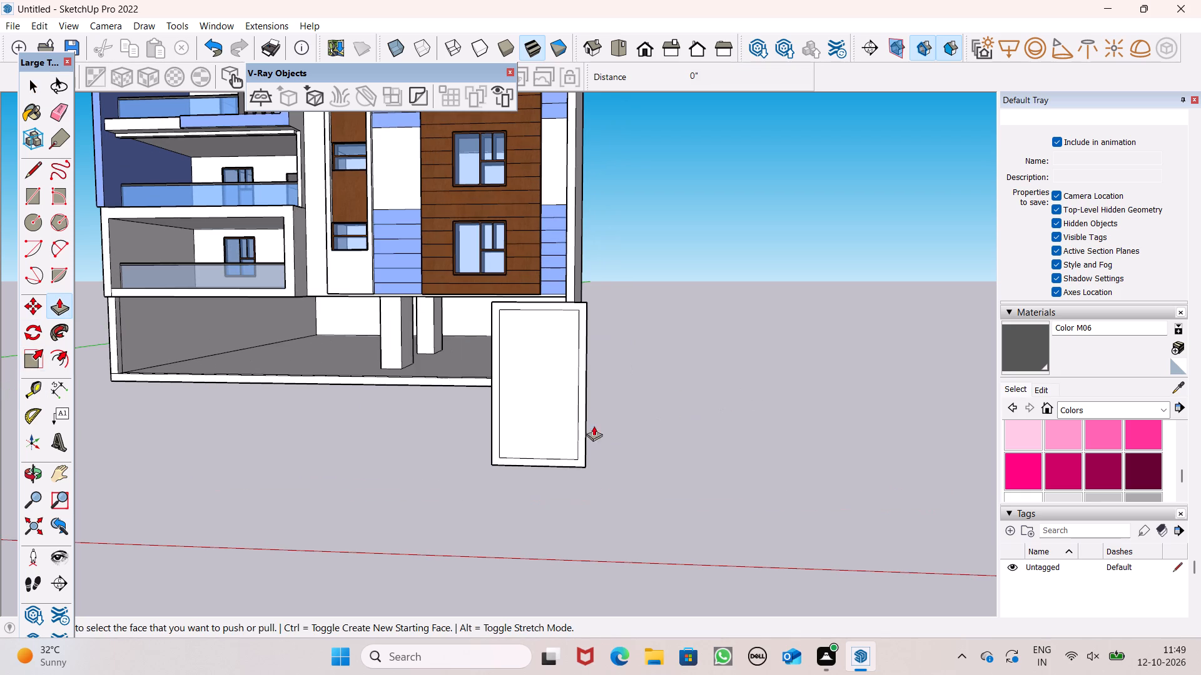
{"action": "left_click_drag", "start_coordinate": [582, 456], "coordinate": [589, 447]}
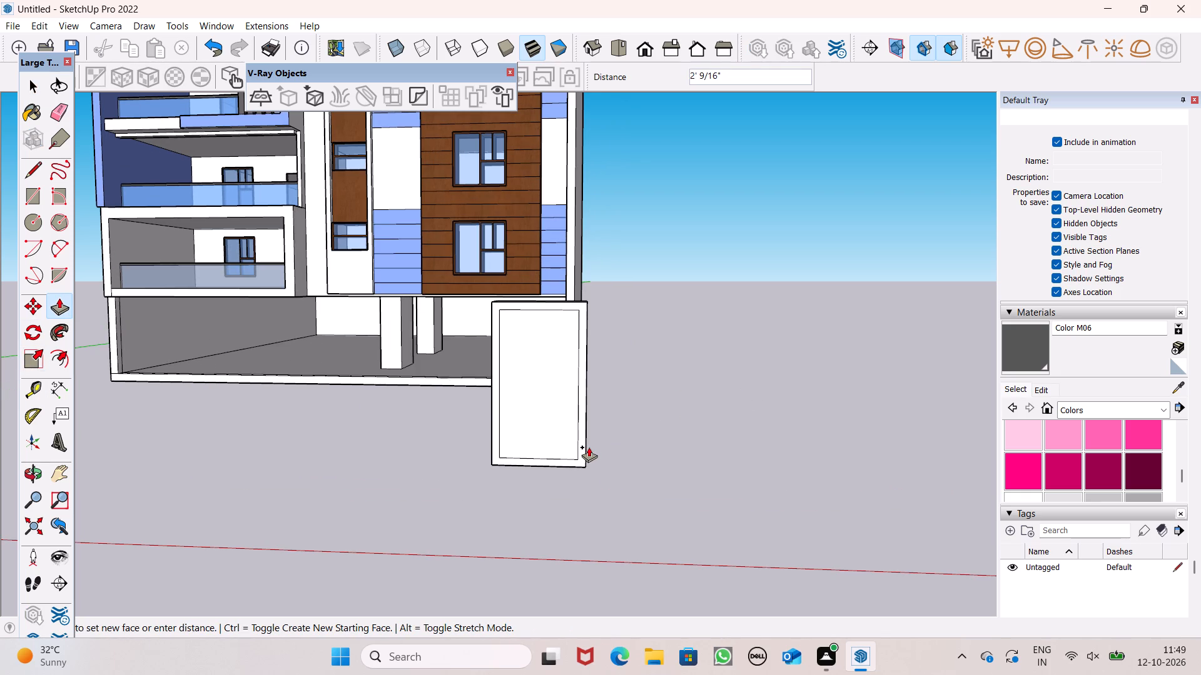
{"action": "left_click_drag", "start_coordinate": [589, 447], "coordinate": [589, 447]}
{"action": "left_click_drag", "start_coordinate": [589, 447], "coordinate": [594, 441]}
{"action": "key", "text": "4"}
{"action": "key", "text": "shift+quotedbl"}
{"action": "key", "text": "Return"}
Push/Pull the door frame's border face again by about 2 5/8".
{"action": "scroll", "coordinate": [691, 332], "scroll_direction": "down", "scroll_amount": 4}
{"action": "middle_click_drag", "start_coordinate": [685, 376], "coordinate": [403, 399]}
{"action": "scroll", "coordinate": [726, 296], "scroll_direction": "down", "scroll_amount": 6}
{"action": "scroll", "coordinate": [538, 336], "scroll_direction": "up", "scroll_amount": 1}
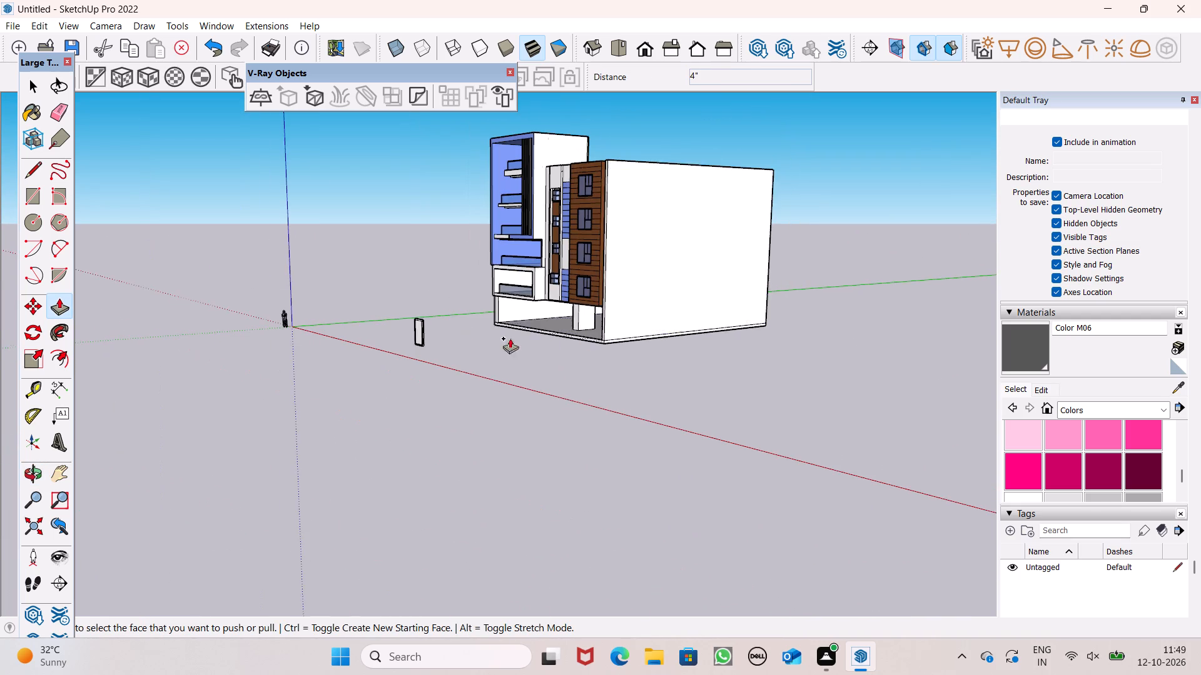
{"action": "scroll", "coordinate": [510, 338], "scroll_direction": "up", "scroll_amount": 6}
{"action": "middle_click_drag", "start_coordinate": [369, 347], "coordinate": [220, 397]}
{"action": "scroll", "coordinate": [210, 375], "scroll_direction": "up", "scroll_amount": 8}
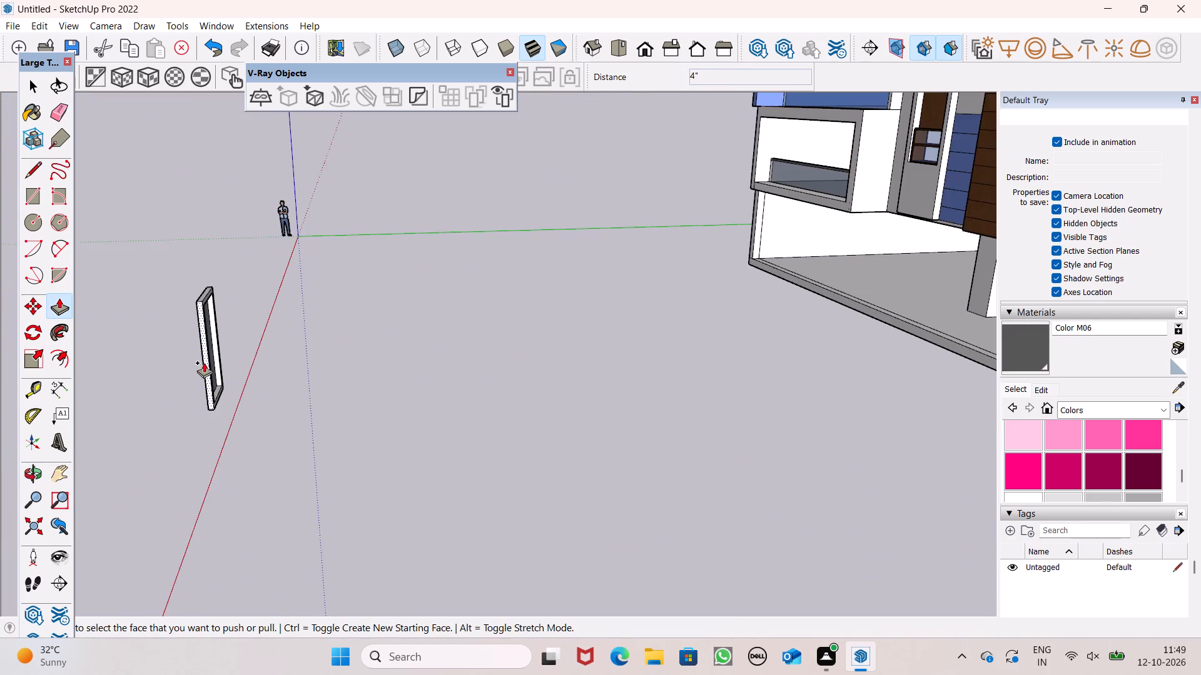
{"action": "scroll", "coordinate": [203, 362], "scroll_direction": "up", "scroll_amount": 11}
{"action": "middle_click_drag", "start_coordinate": [201, 380], "coordinate": [345, 388]}
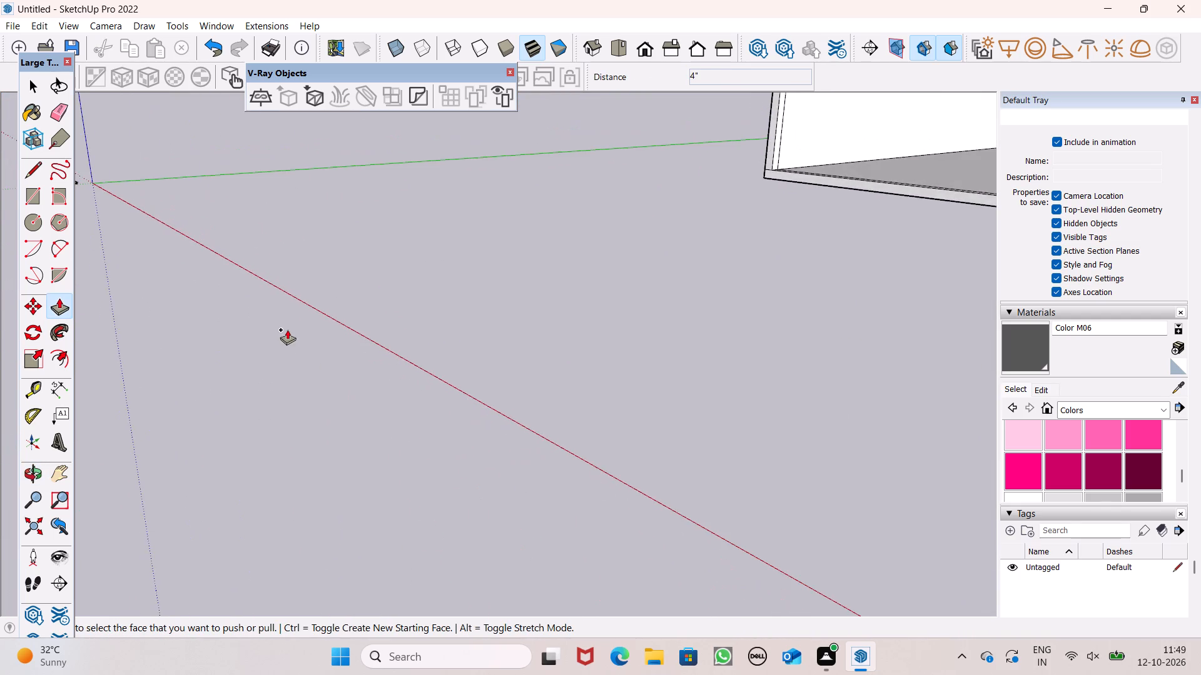
{"action": "scroll", "coordinate": [280, 329], "scroll_direction": "down", "scroll_amount": 7}
{"action": "middle_click_drag", "start_coordinate": [447, 392], "coordinate": [682, 427]}
{"action": "scroll", "coordinate": [719, 389], "scroll_direction": "up", "scroll_amount": 13}
{"action": "left_click_drag", "start_coordinate": [694, 371], "coordinate": [690, 377]}
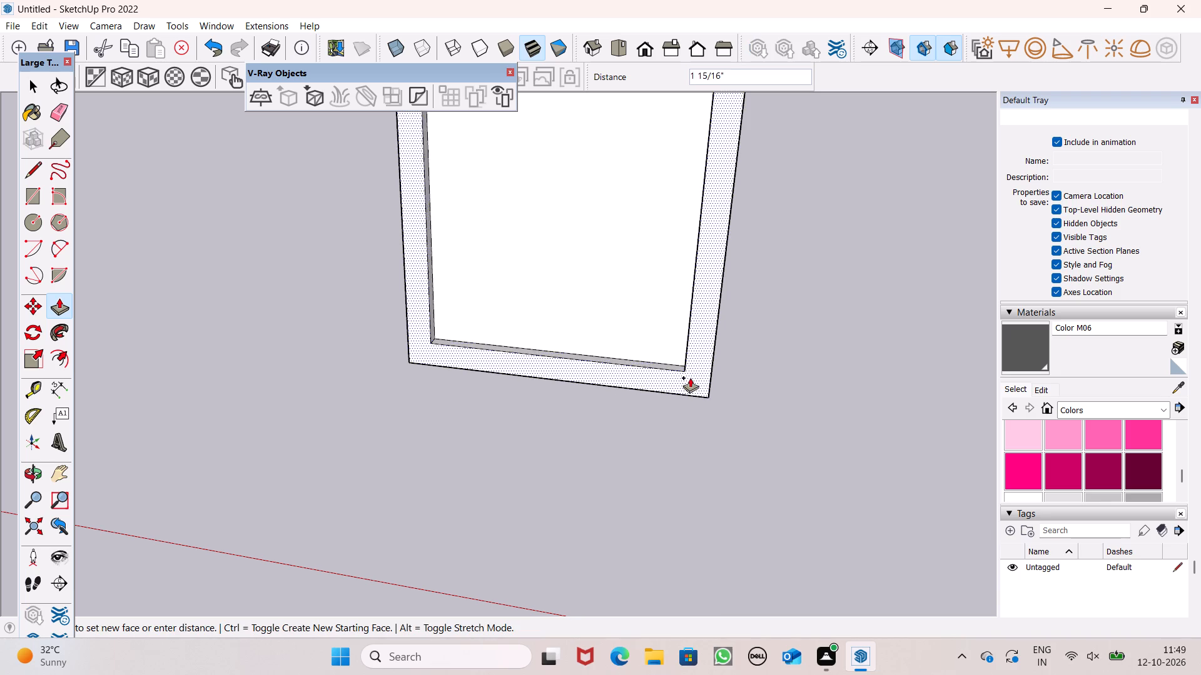
{"action": "left_click_drag", "start_coordinate": [690, 377], "coordinate": [689, 378]}
{"action": "scroll", "coordinate": [716, 355], "scroll_direction": "down", "scroll_amount": 6}
{"action": "middle_click_drag", "start_coordinate": [753, 411], "coordinate": [761, 412]}
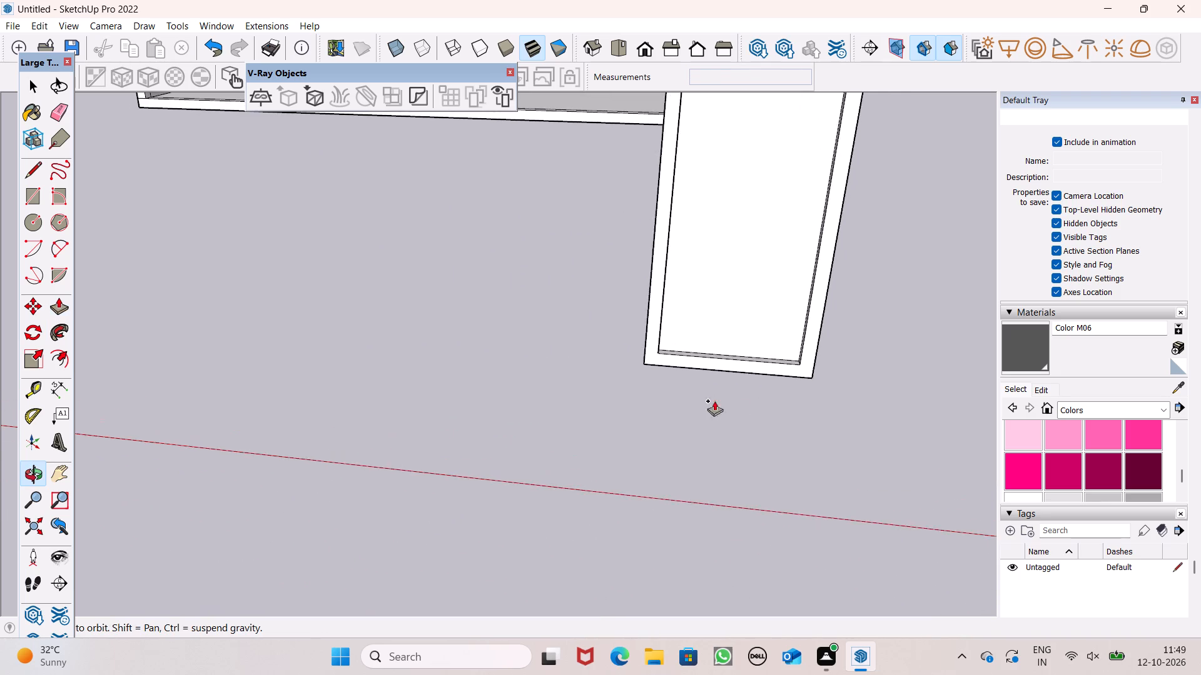
{"action": "scroll", "coordinate": [689, 394], "scroll_direction": "down", "scroll_amount": 6}
{"action": "middle_click_drag", "start_coordinate": [734, 382], "coordinate": [765, 342]}
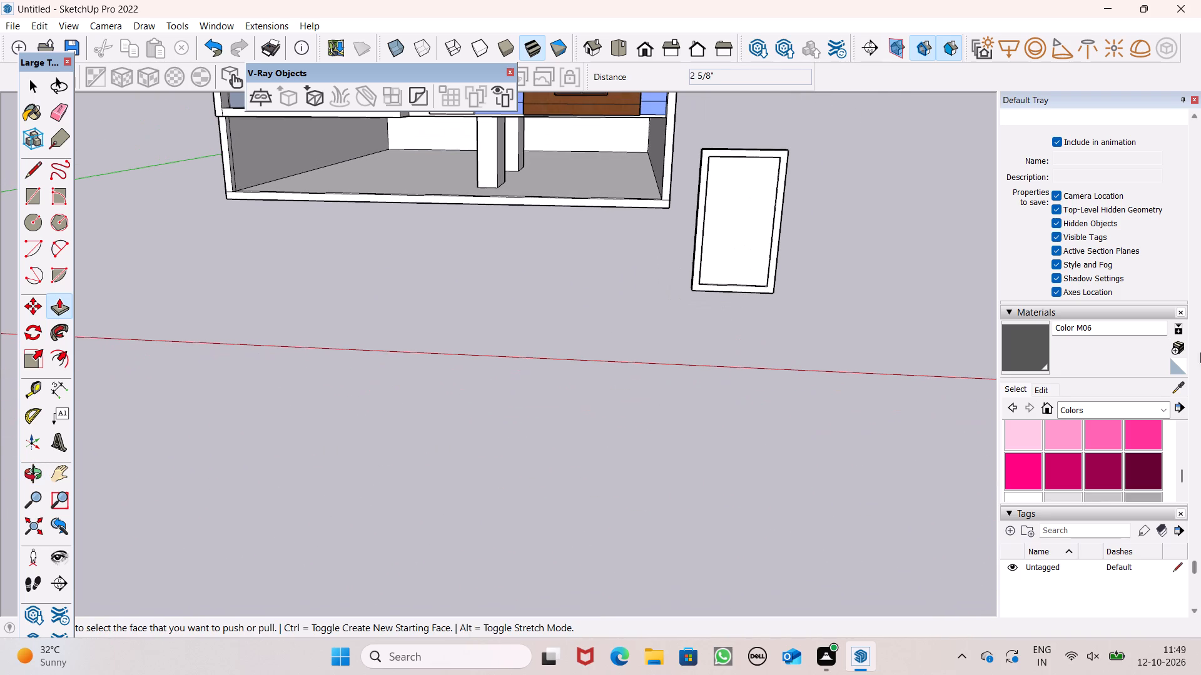
Paint the door frame's front face with the dark brown Color C08 from the Colors collection.
{"action": "key", "text": "space"}
{"action": "scroll", "coordinate": [1115, 462], "scroll_direction": "down", "scroll_amount": 3}
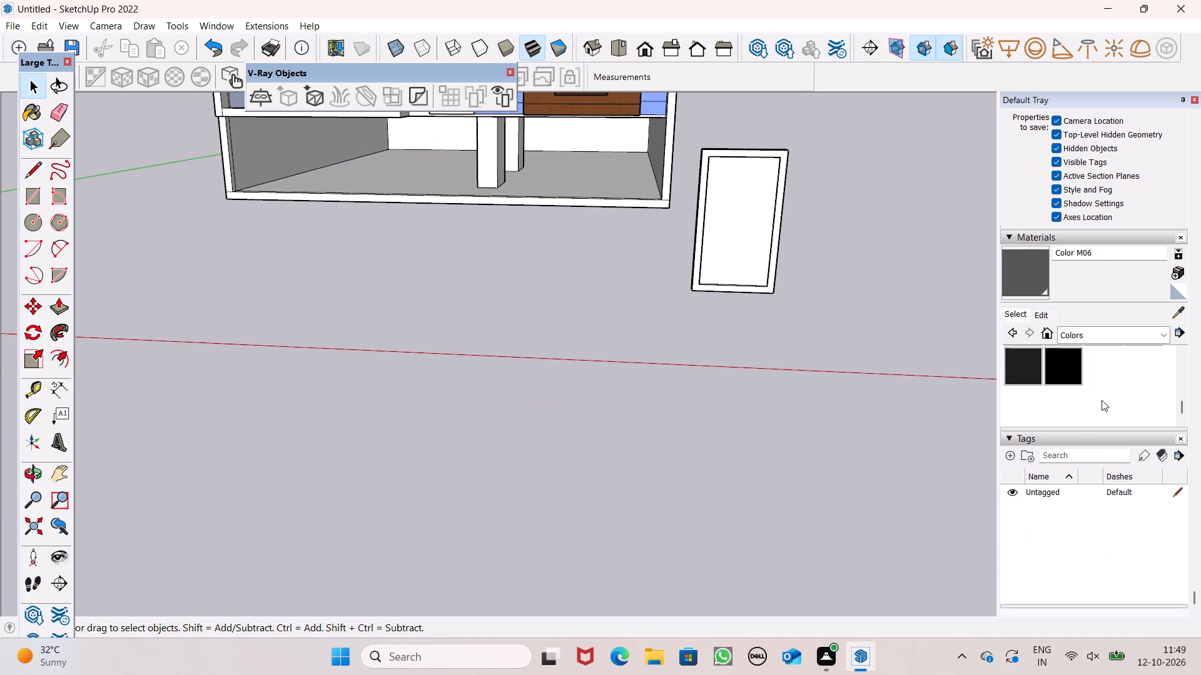
{"action": "scroll", "coordinate": [1102, 400], "scroll_direction": "up", "scroll_amount": 8}
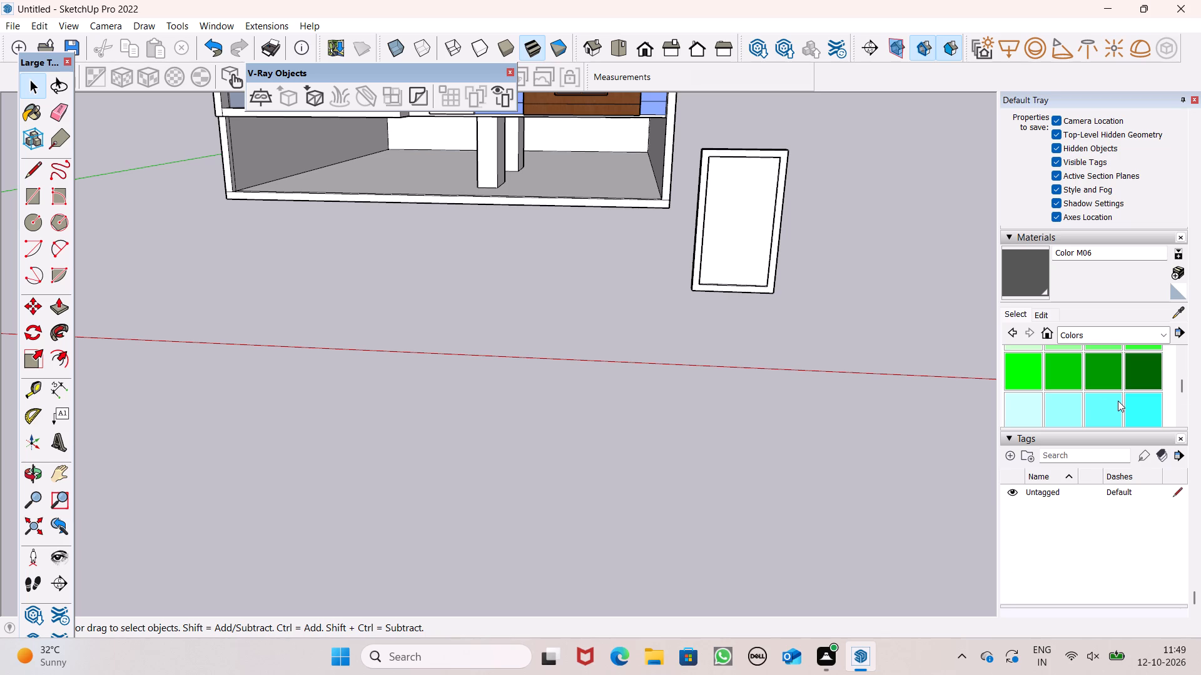
{"action": "scroll", "coordinate": [1118, 401], "scroll_direction": "up", "scroll_amount": 4}
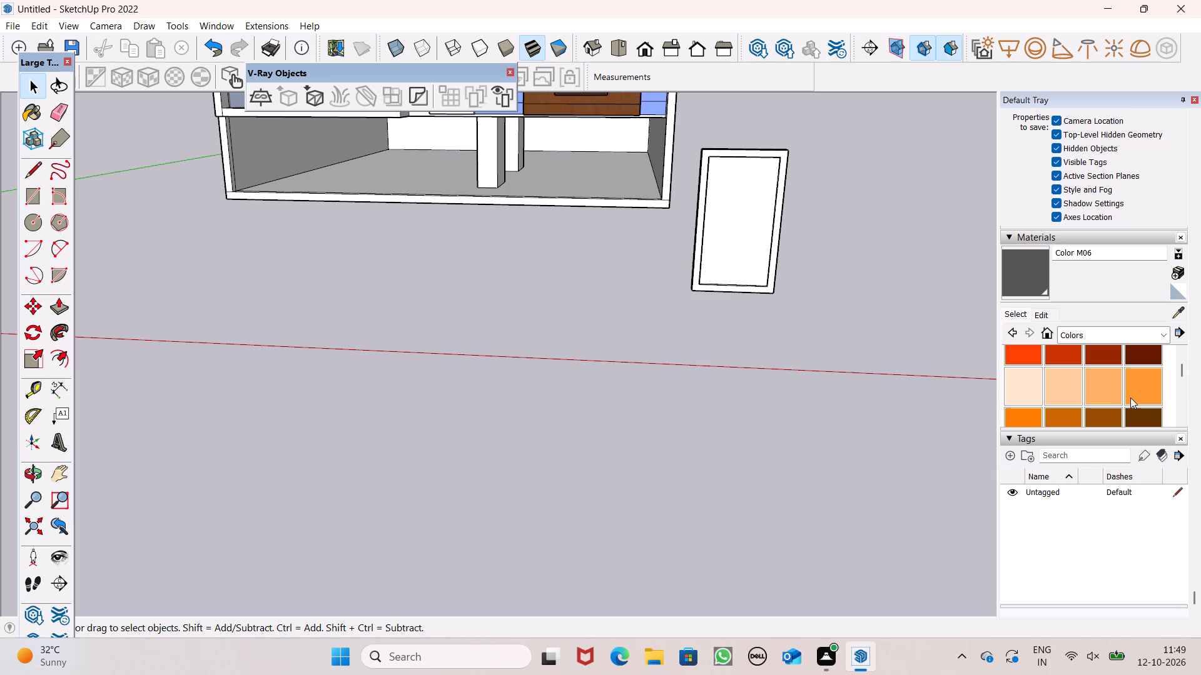
{"action": "scroll", "coordinate": [1130, 397], "scroll_direction": "down", "scroll_amount": 2}
{"action": "scroll", "coordinate": [1136, 397], "scroll_direction": "up", "scroll_amount": 1}
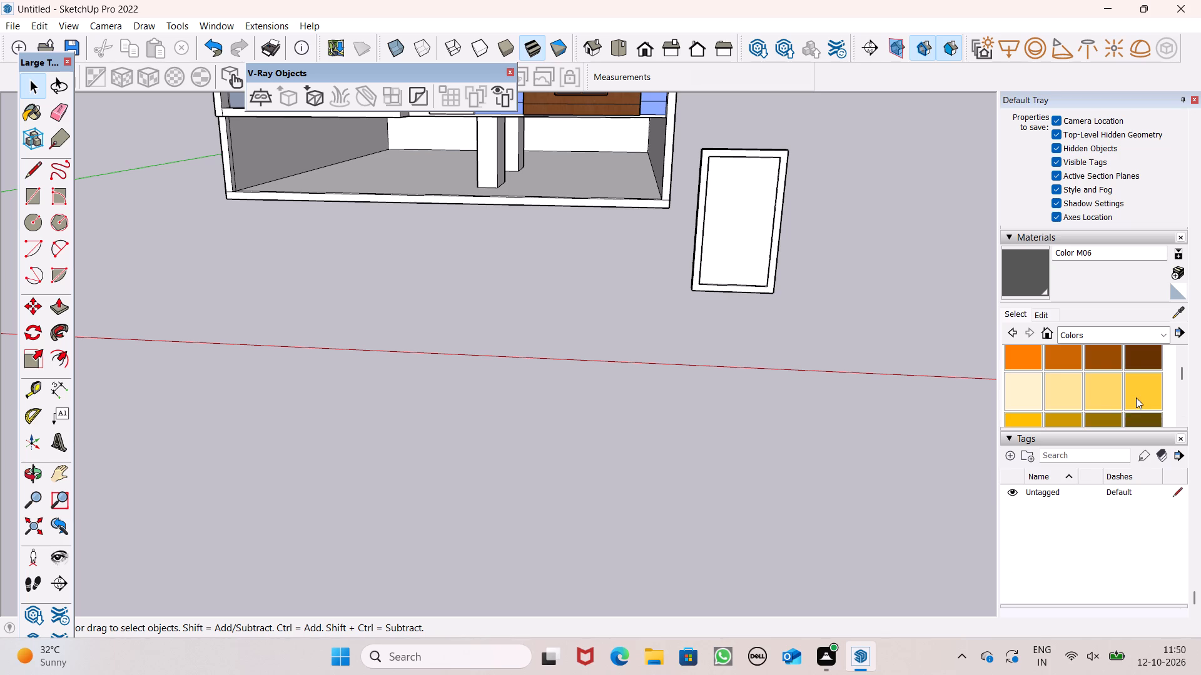
{"action": "scroll", "coordinate": [1136, 397], "scroll_direction": "up", "scroll_amount": 1}
{"action": "left_click", "coordinate": [1140, 421]}
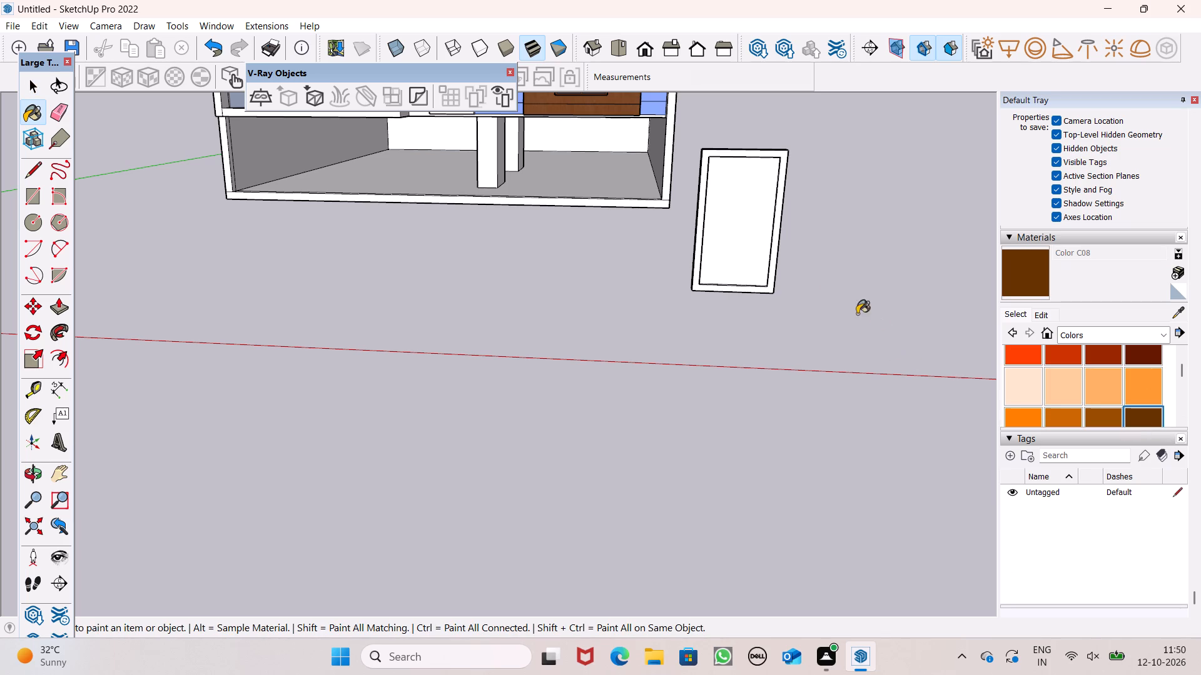
{"action": "scroll", "coordinate": [796, 182], "scroll_direction": "up", "scroll_amount": 6}
{"action": "scroll", "coordinate": [791, 186], "scroll_direction": "down", "scroll_amount": 2}
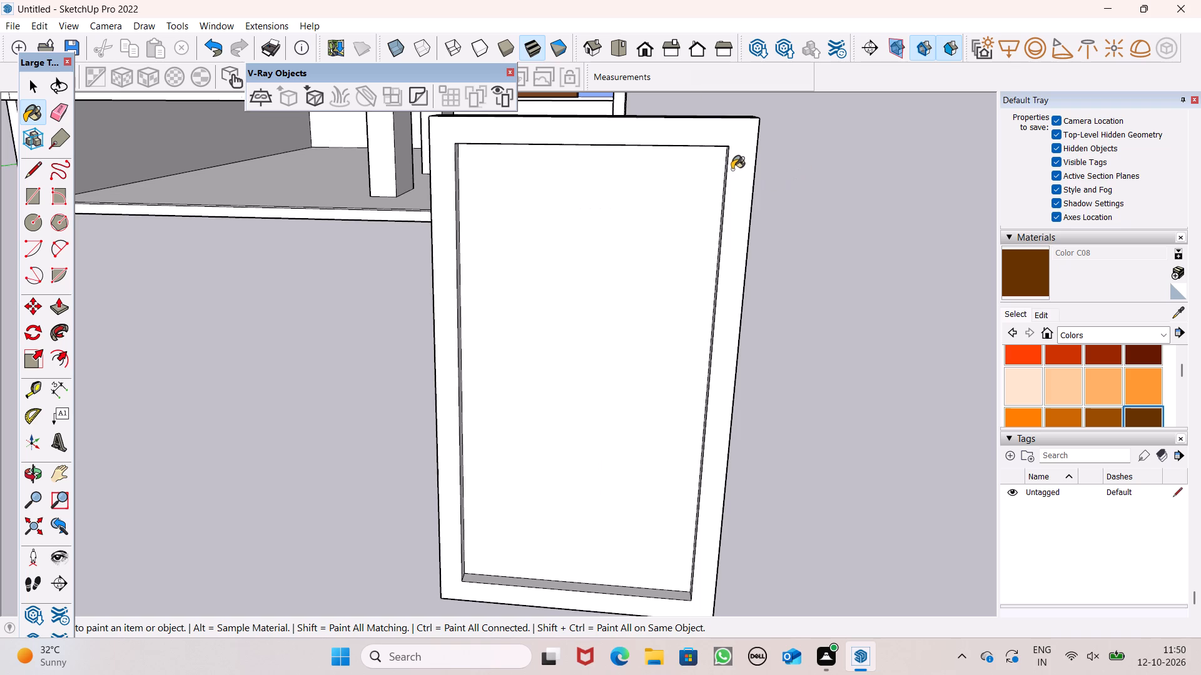
{"action": "left_click", "coordinate": [735, 164]}
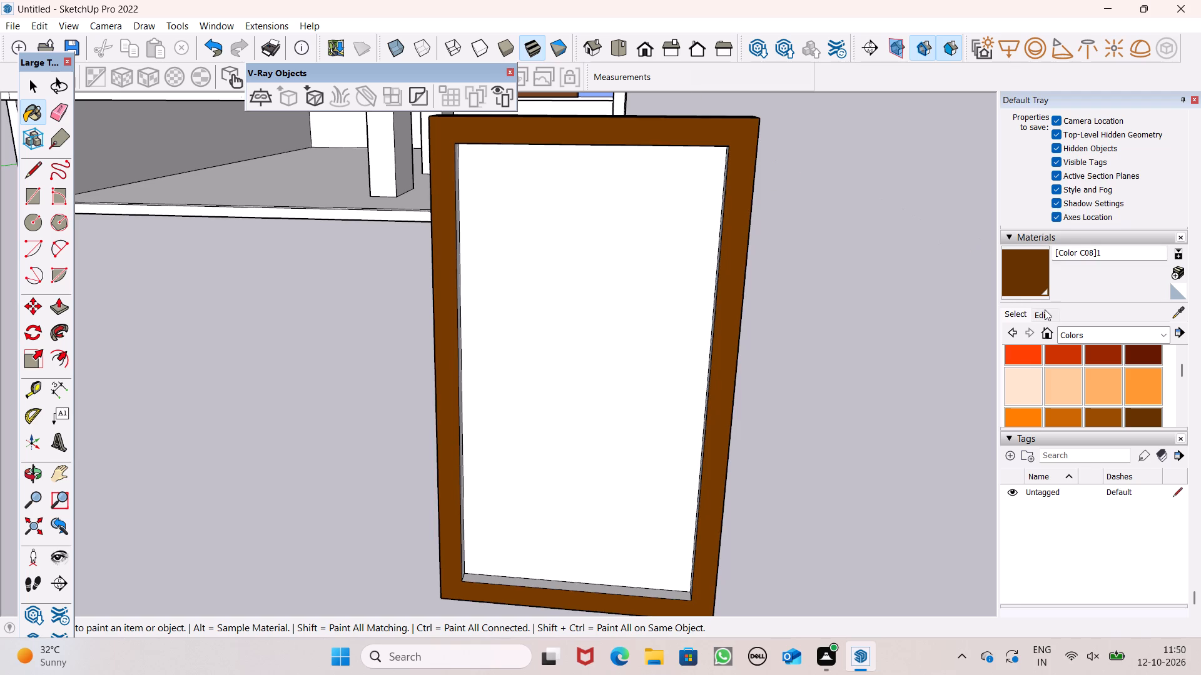
Darken the frame's brown material to RGB 82, 41, 0.
{"action": "left_click", "coordinate": [1045, 309]}
{"action": "left_click", "coordinate": [1037, 391]}
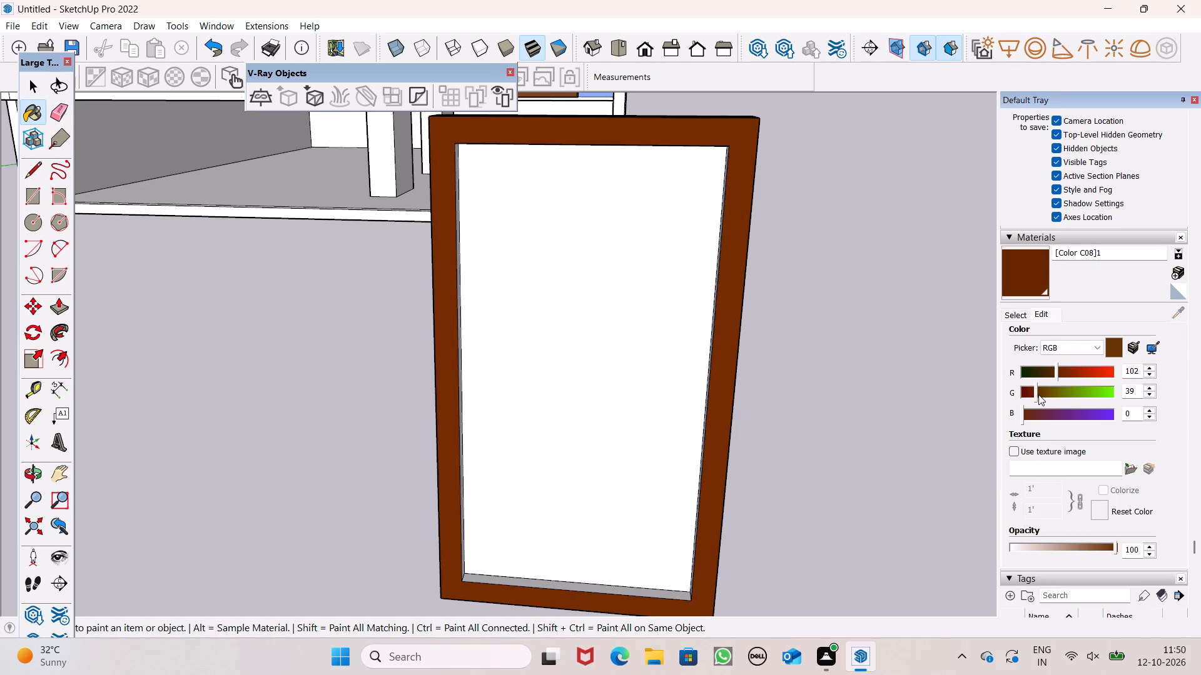
{"action": "left_click_drag", "start_coordinate": [1058, 371], "coordinate": [1057, 371]}
{"action": "left_click_drag", "start_coordinate": [1057, 371], "coordinate": [1052, 371]}
{"action": "left_click", "coordinate": [1009, 274]}
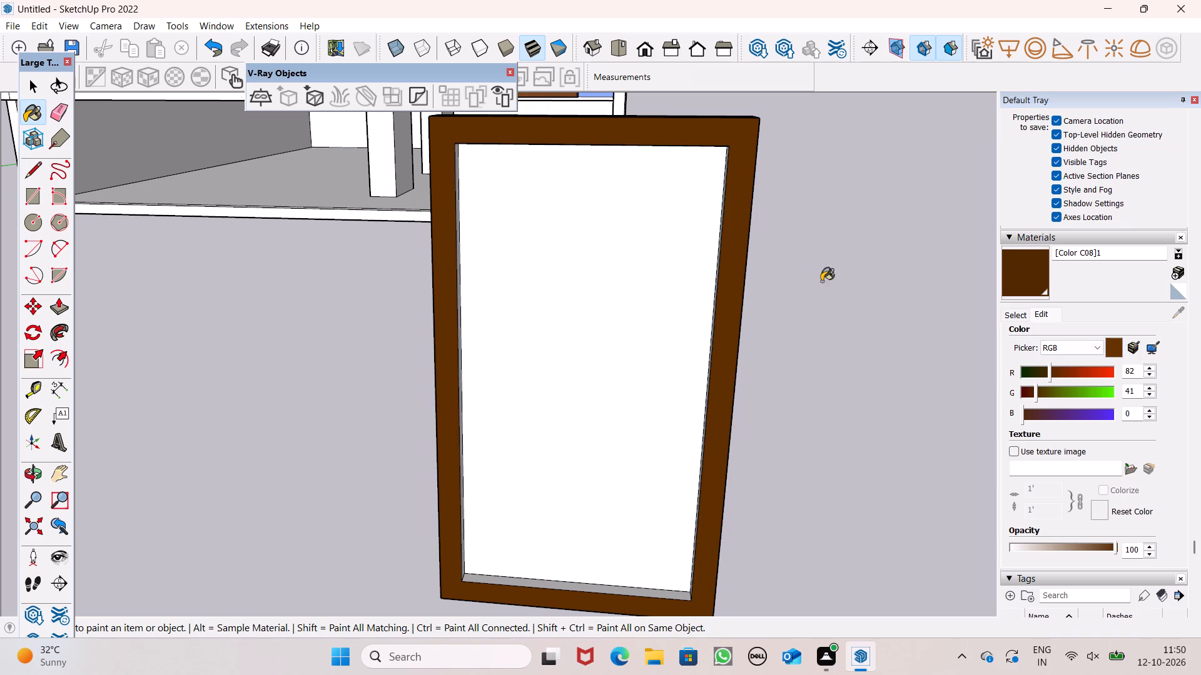
Paint the two side reveals and the top reveal on the door frame's front with the dark brown [Color C08]1.
{"action": "middle_click_drag", "start_coordinate": [809, 282], "coordinate": [1084, 215]}
{"action": "scroll", "coordinate": [676, 224], "scroll_direction": "up", "scroll_amount": 4}
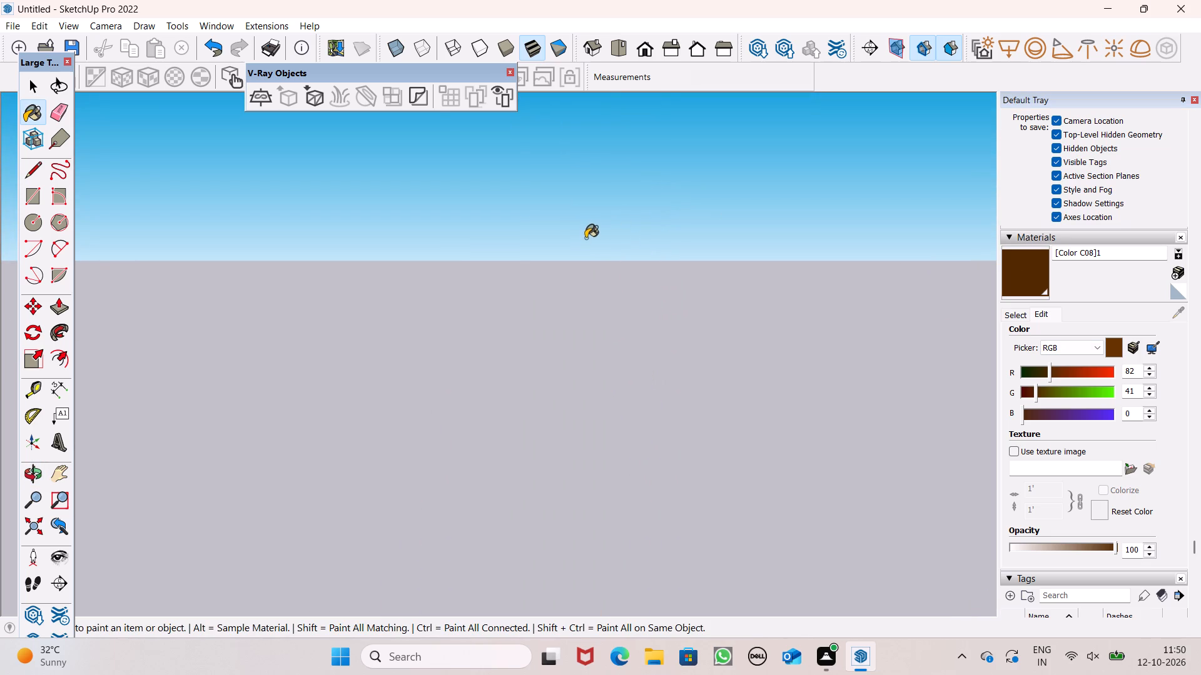
{"action": "scroll", "coordinate": [589, 238], "scroll_direction": "down", "scroll_amount": 3}
{"action": "scroll", "coordinate": [481, 254], "scroll_direction": "up", "scroll_amount": 1}
{"action": "left_click", "coordinate": [497, 247]}
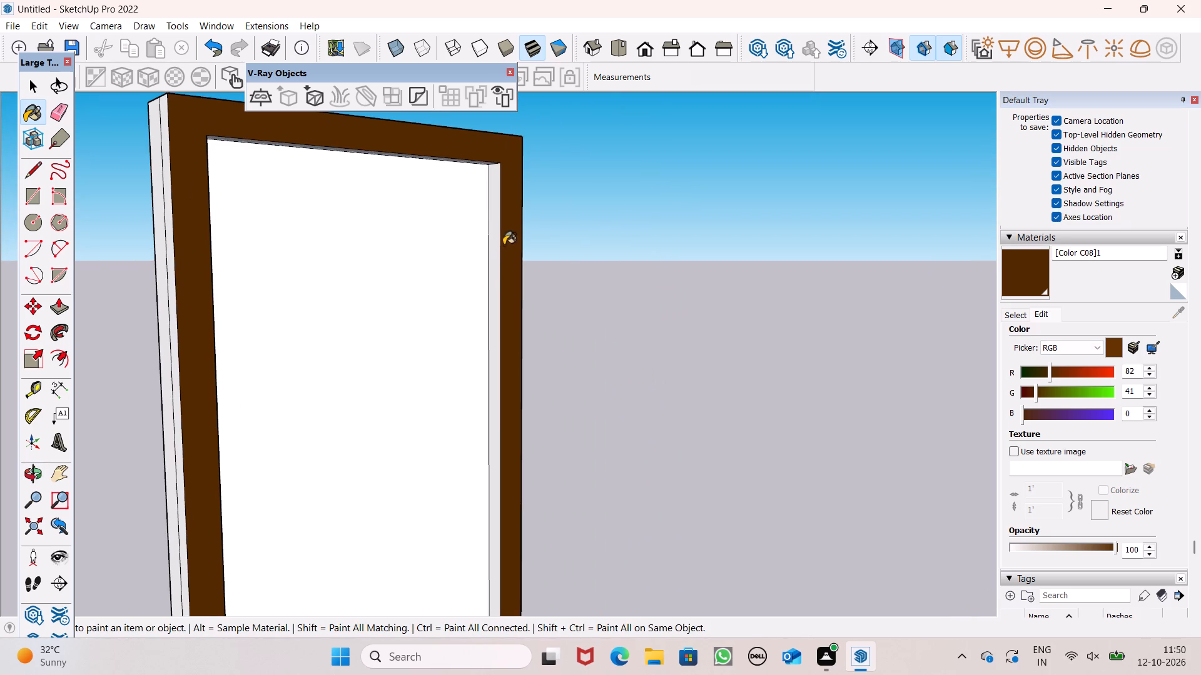
{"action": "middle_click_drag", "start_coordinate": [525, 237], "coordinate": [139, 2]}
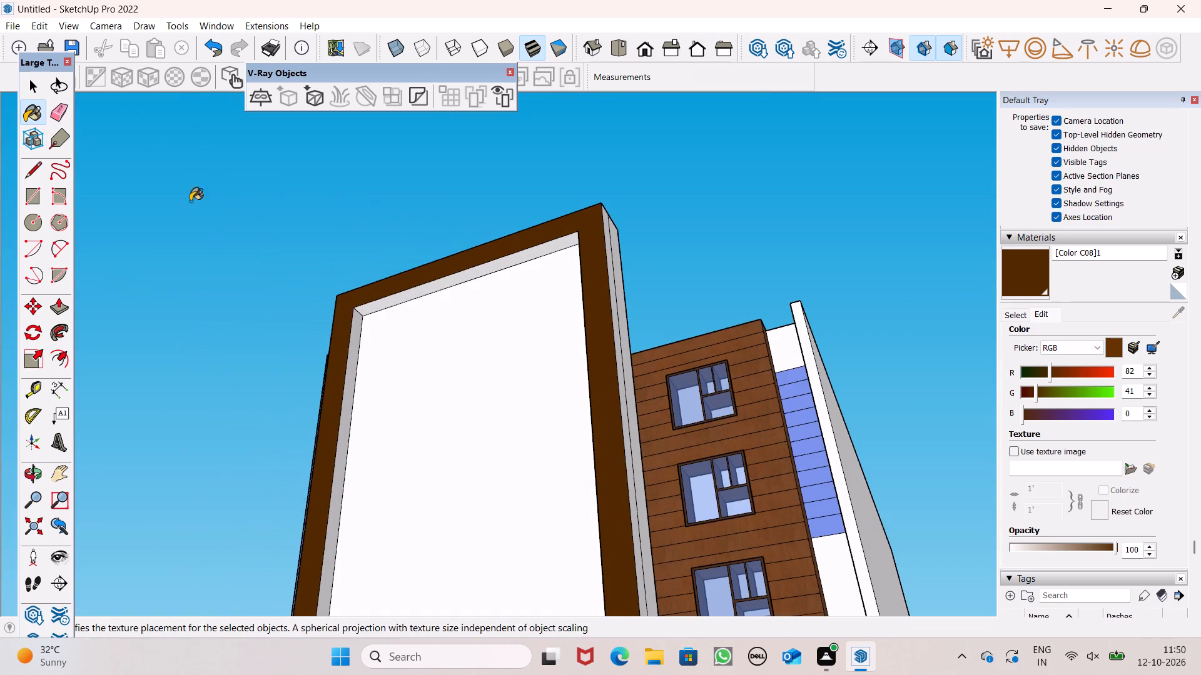
{"action": "scroll", "coordinate": [263, 257], "scroll_direction": "up", "scroll_amount": 3}
{"action": "scroll", "coordinate": [332, 281], "scroll_direction": "down", "scroll_amount": 4}
{"action": "scroll", "coordinate": [424, 347], "scroll_direction": "up", "scroll_amount": 7}
{"action": "left_click", "coordinate": [437, 307]}
{"action": "left_click", "coordinate": [397, 339]}
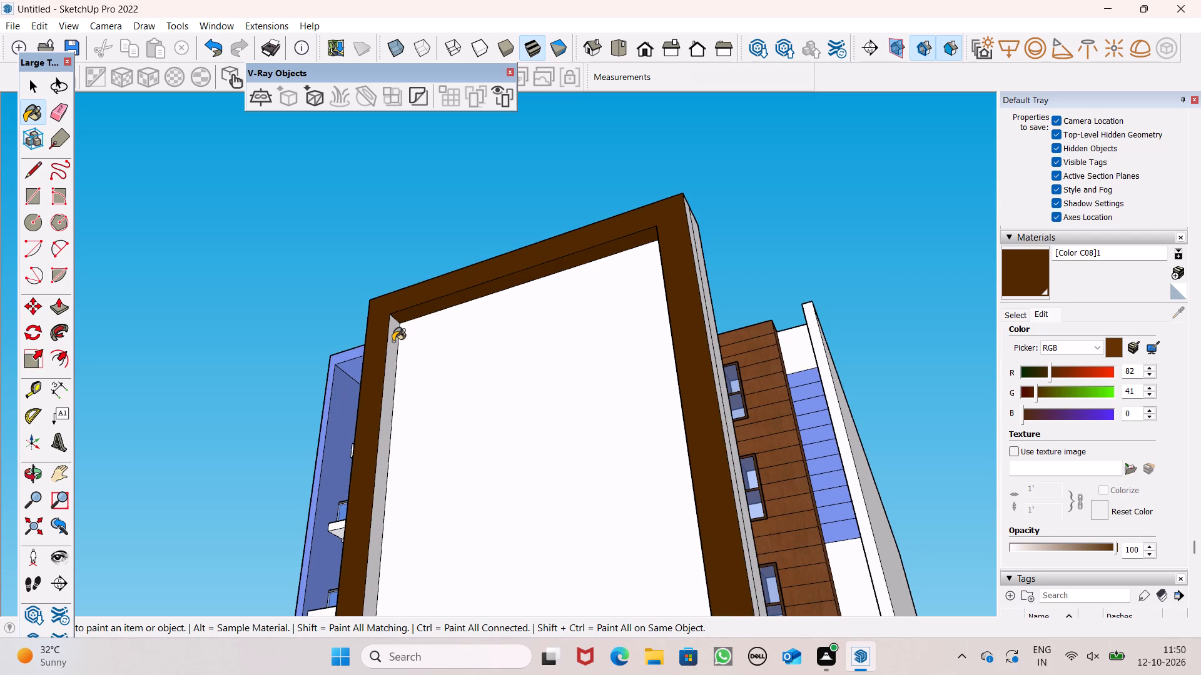
Paint both strips of one outer side of the door frame with the same dark brown.
{"action": "middle_click_drag", "start_coordinate": [480, 332], "coordinate": [1019, 346]}
{"action": "middle_click_drag", "start_coordinate": [662, 377], "coordinate": [820, 387]}
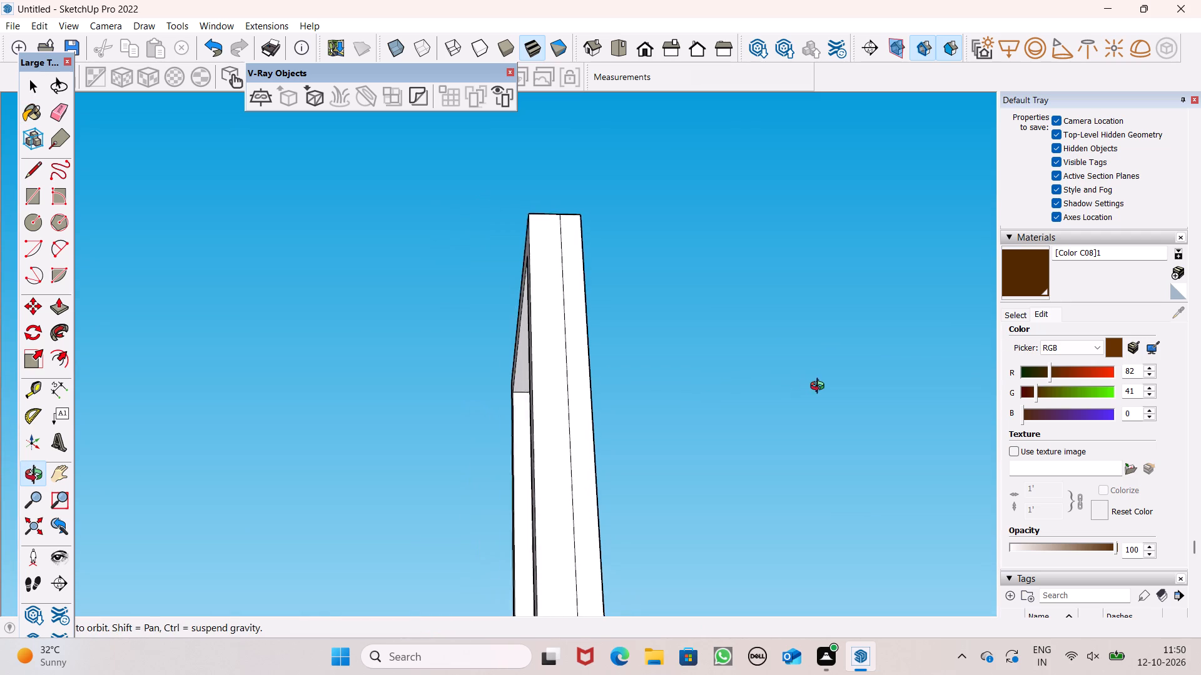
{"action": "middle_click_drag", "start_coordinate": [820, 387], "coordinate": [821, 387]}
{"action": "scroll", "coordinate": [602, 381], "scroll_direction": "up", "scroll_amount": 2}
{"action": "left_click", "coordinate": [530, 371]}
{"action": "left_click_drag", "start_coordinate": [544, 371], "coordinate": [521, 379]}
{"action": "left_click", "coordinate": [499, 382]}
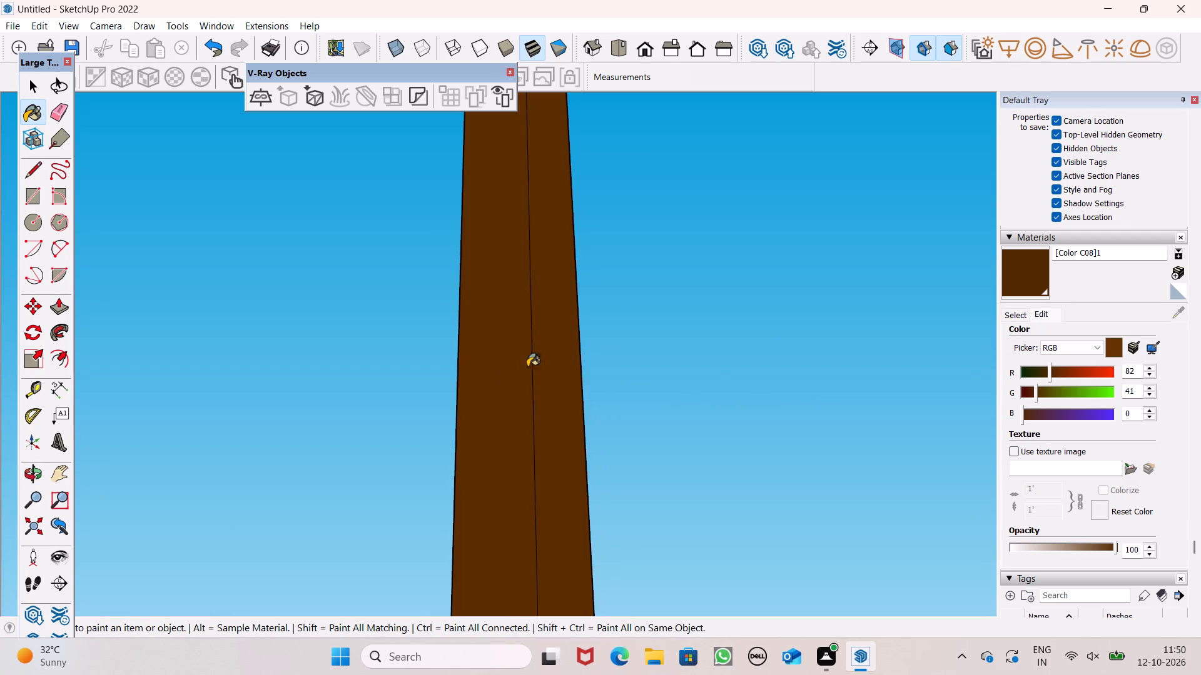
Paint both strips of the door frame's underside dark brown.
{"action": "scroll", "coordinate": [607, 315], "scroll_direction": "down", "scroll_amount": 6}
{"action": "middle_click_drag", "start_coordinate": [645, 292], "coordinate": [649, 134]}
{"action": "scroll", "coordinate": [649, 134], "scroll_direction": "up", "scroll_amount": 1}
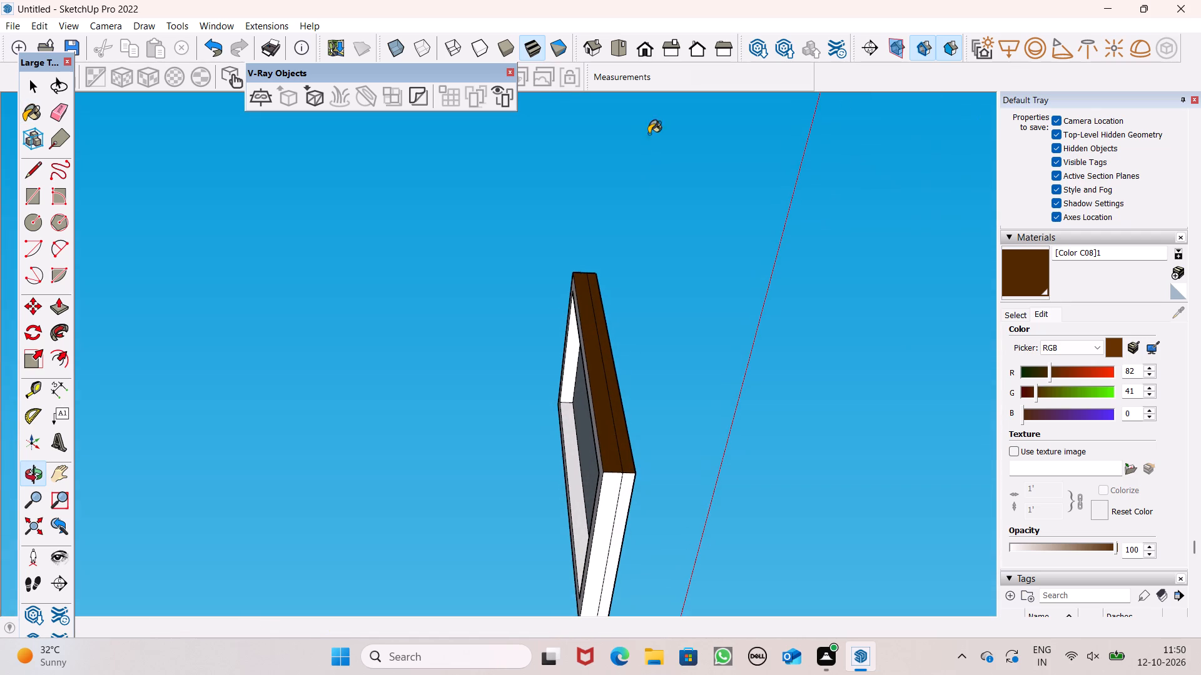
{"action": "scroll", "coordinate": [651, 502], "scroll_direction": "up", "scroll_amount": 6}
{"action": "left_click", "coordinate": [591, 509]}
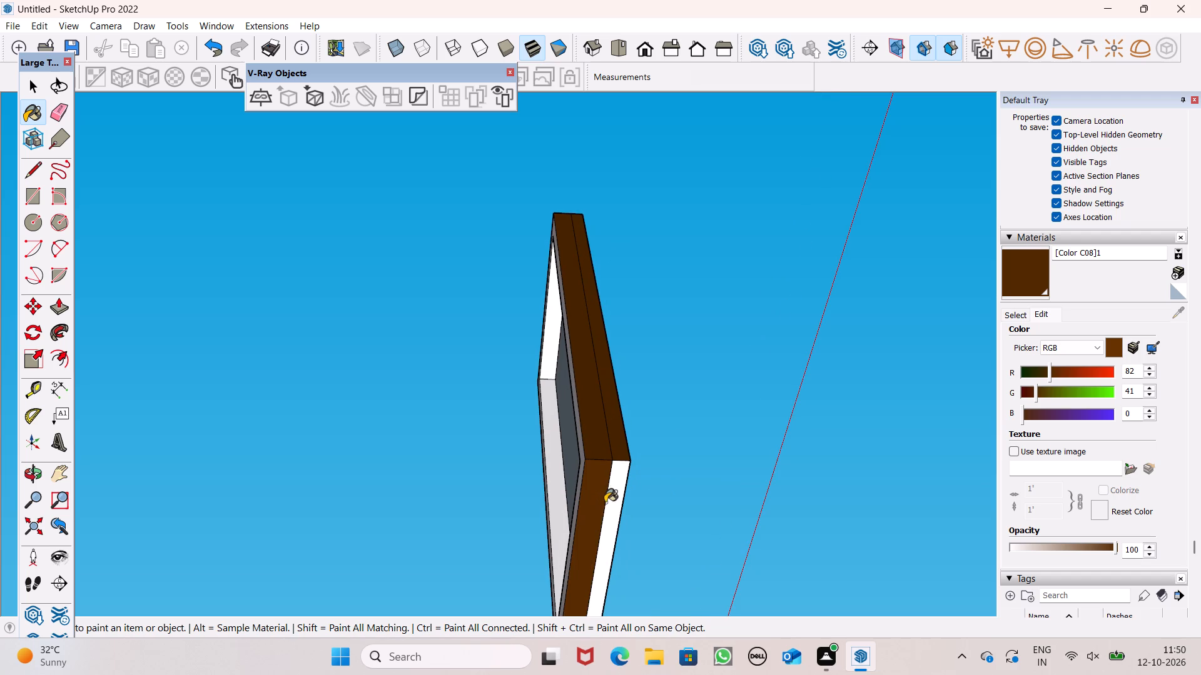
{"action": "left_click", "coordinate": [611, 498]}
Paint the door frame's back border face and the adjoining side and top reveals dark brown.
{"action": "middle_click_drag", "start_coordinate": [575, 494], "coordinate": [901, 519]}
{"action": "scroll", "coordinate": [623, 531], "scroll_direction": "up", "scroll_amount": 1}
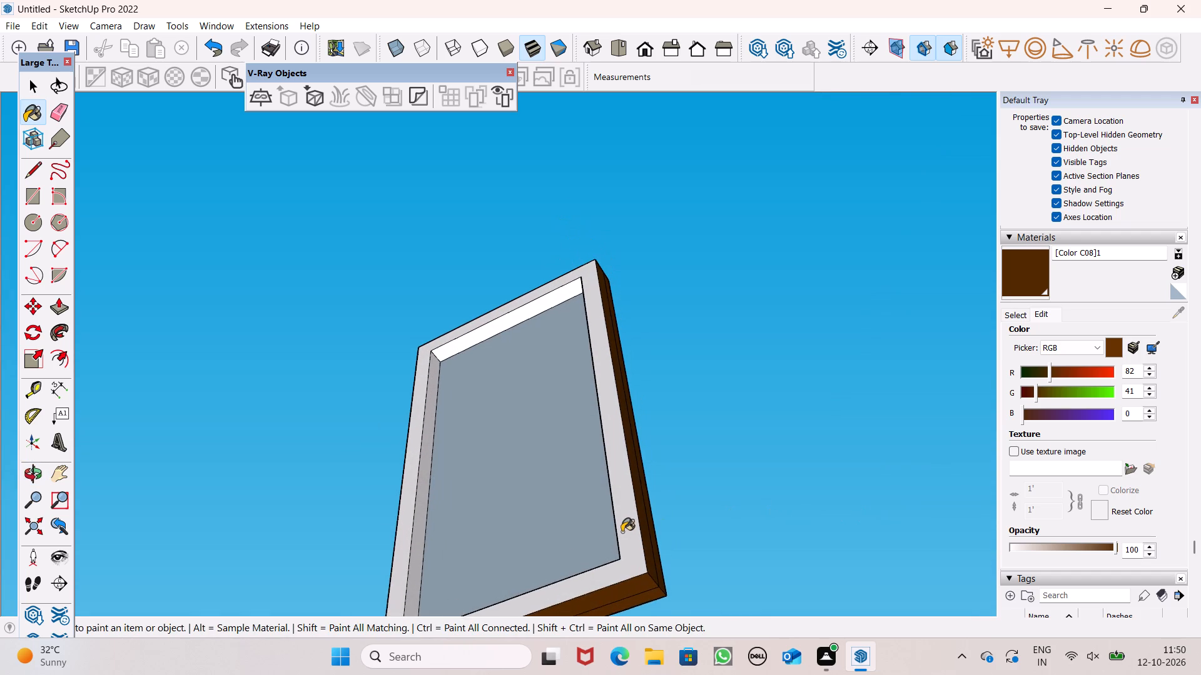
{"action": "scroll", "coordinate": [622, 532], "scroll_direction": "up", "scroll_amount": 2}
{"action": "left_click", "coordinate": [622, 536]}
{"action": "scroll", "coordinate": [610, 453], "scroll_direction": "down", "scroll_amount": 5}
{"action": "scroll", "coordinate": [454, 389], "scroll_direction": "up", "scroll_amount": 7}
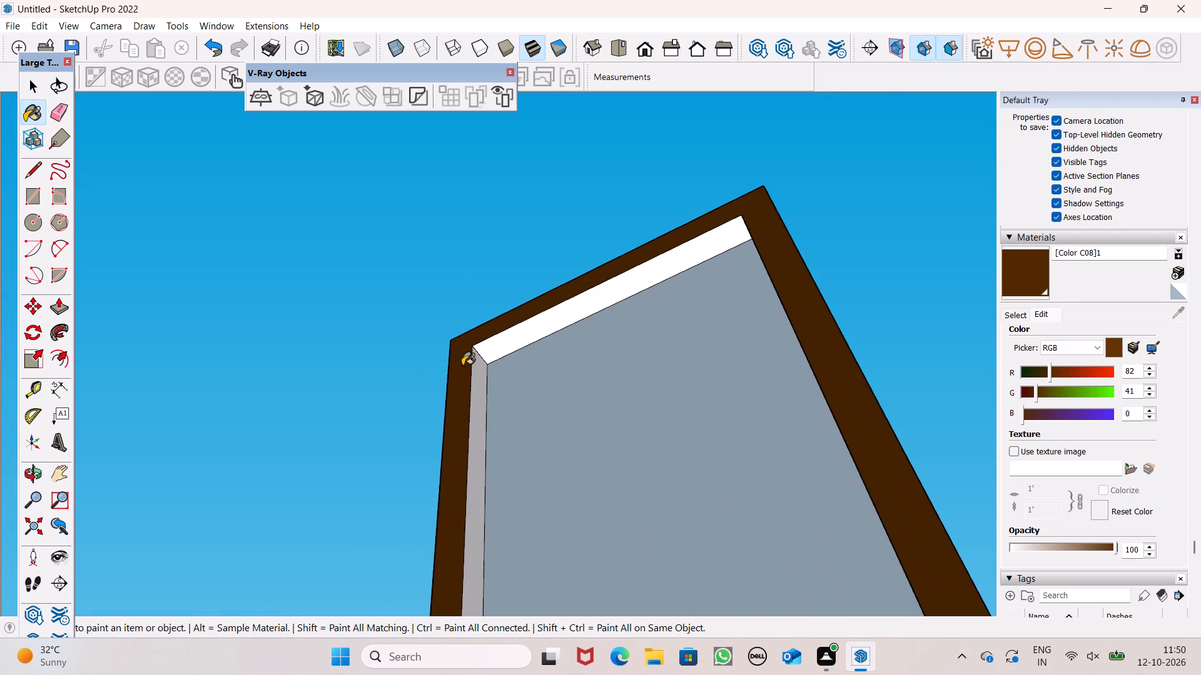
{"action": "left_click", "coordinate": [485, 373]}
{"action": "left_click", "coordinate": [501, 351]}
{"action": "scroll", "coordinate": [509, 342], "scroll_direction": "down", "scroll_amount": 3}
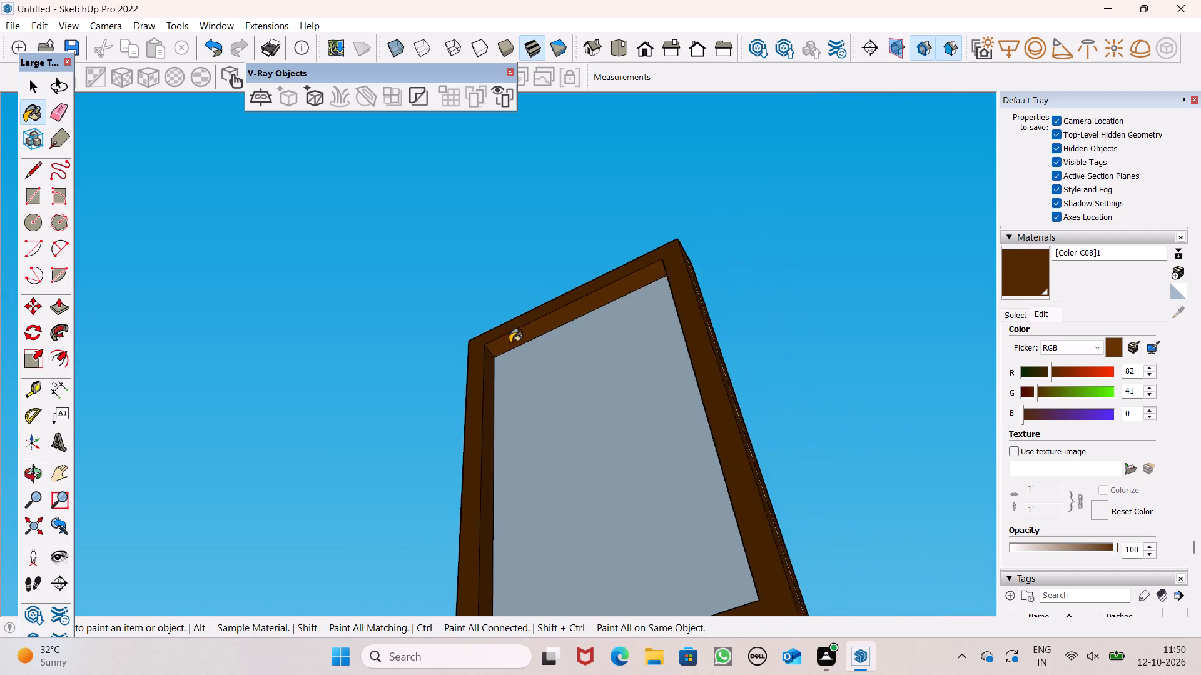
{"action": "scroll", "coordinate": [510, 342], "scroll_direction": "down", "scroll_amount": 6}
Paint the remaining side reveal on the back and the frame's other outer side dark brown.
{"action": "middle_click_drag", "start_coordinate": [593, 502], "coordinate": [1015, 534]}
{"action": "middle_click_drag", "start_coordinate": [463, 418], "coordinate": [550, 449]}
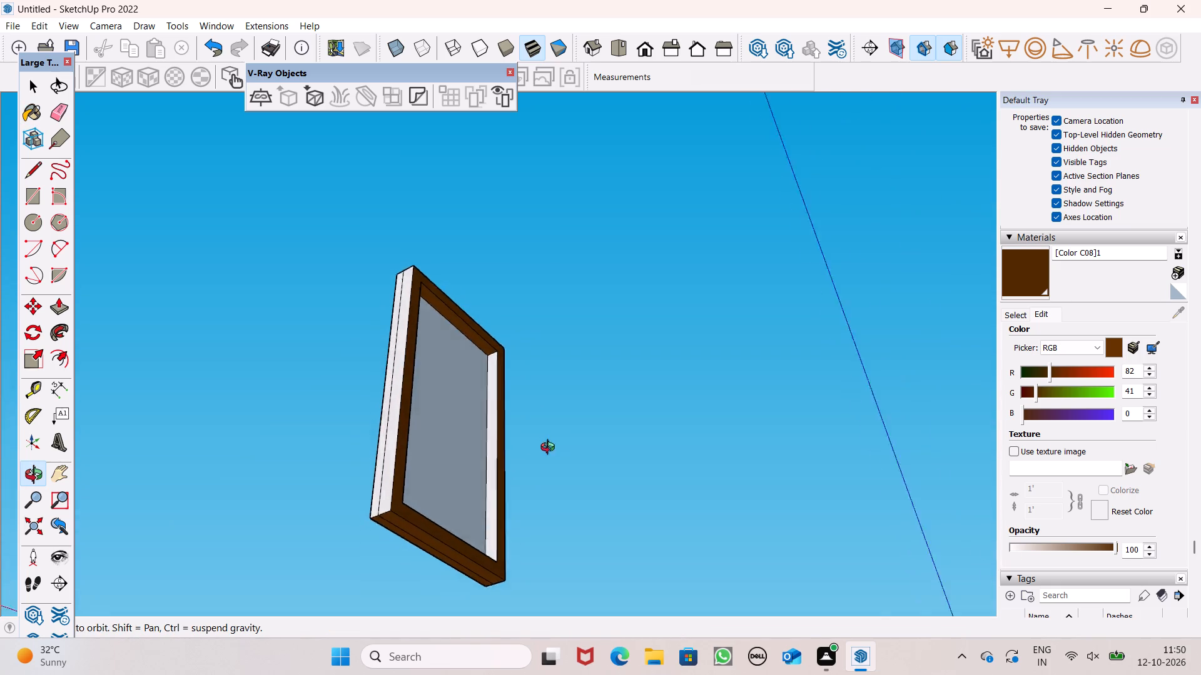
{"action": "middle_click_drag", "start_coordinate": [550, 449], "coordinate": [602, 454]}
{"action": "scroll", "coordinate": [519, 470], "scroll_direction": "up", "scroll_amount": 5}
{"action": "left_click", "coordinate": [470, 476]}
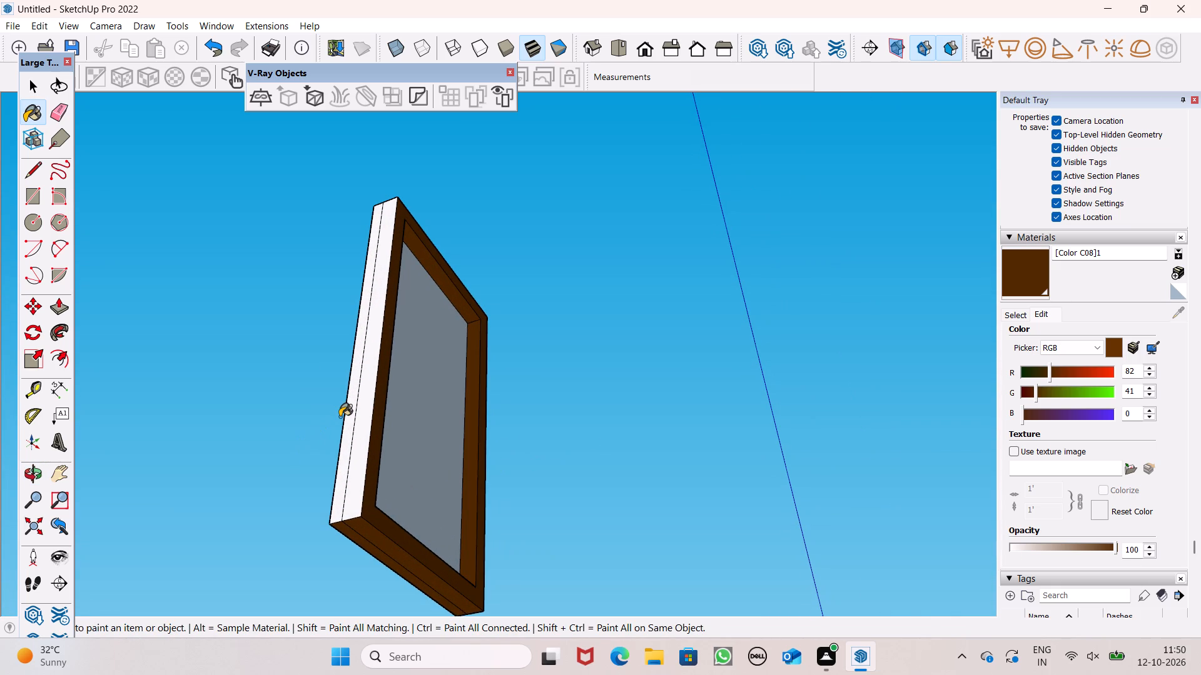
{"action": "left_click", "coordinate": [348, 410]}
{"action": "left_click_drag", "start_coordinate": [355, 405], "coordinate": [363, 401]}
{"action": "scroll", "coordinate": [368, 326], "scroll_direction": "down", "scroll_amount": 5}
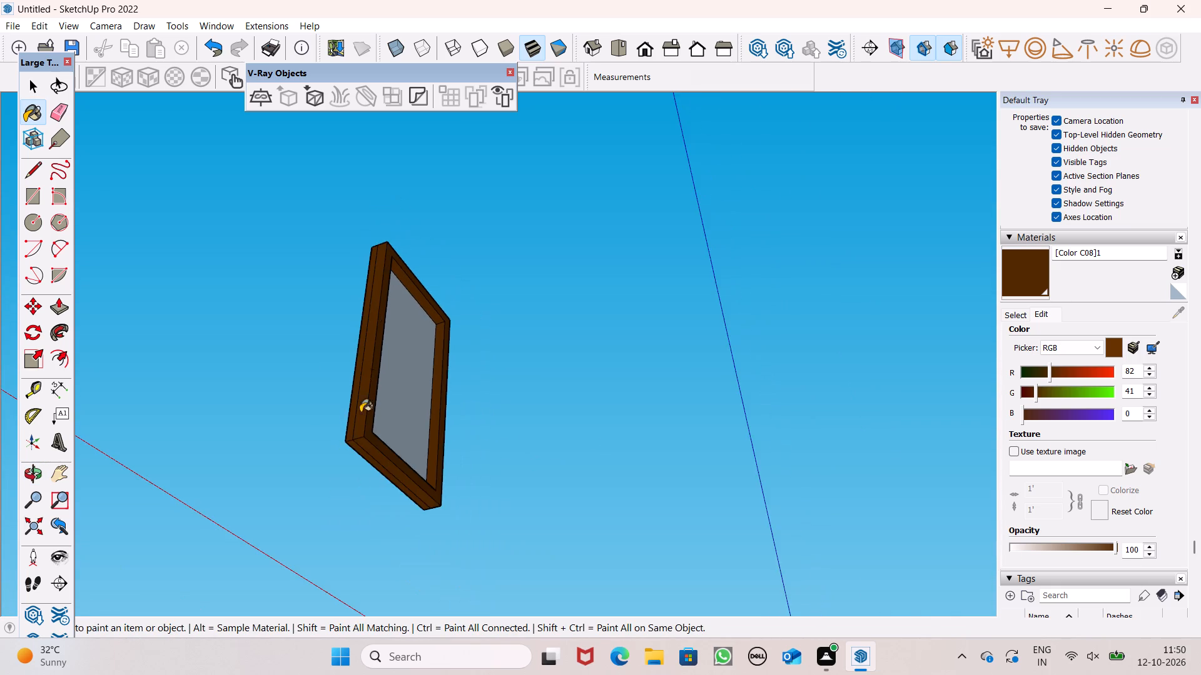
Paint the bottom reveals on both the back and the front of the door frame dark brown.
{"action": "middle_click_drag", "start_coordinate": [360, 413], "coordinate": [136, 531]}
{"action": "scroll", "coordinate": [136, 511], "scroll_direction": "up", "scroll_amount": 1}
{"action": "scroll", "coordinate": [1165, 165], "scroll_direction": "down", "scroll_amount": 3}
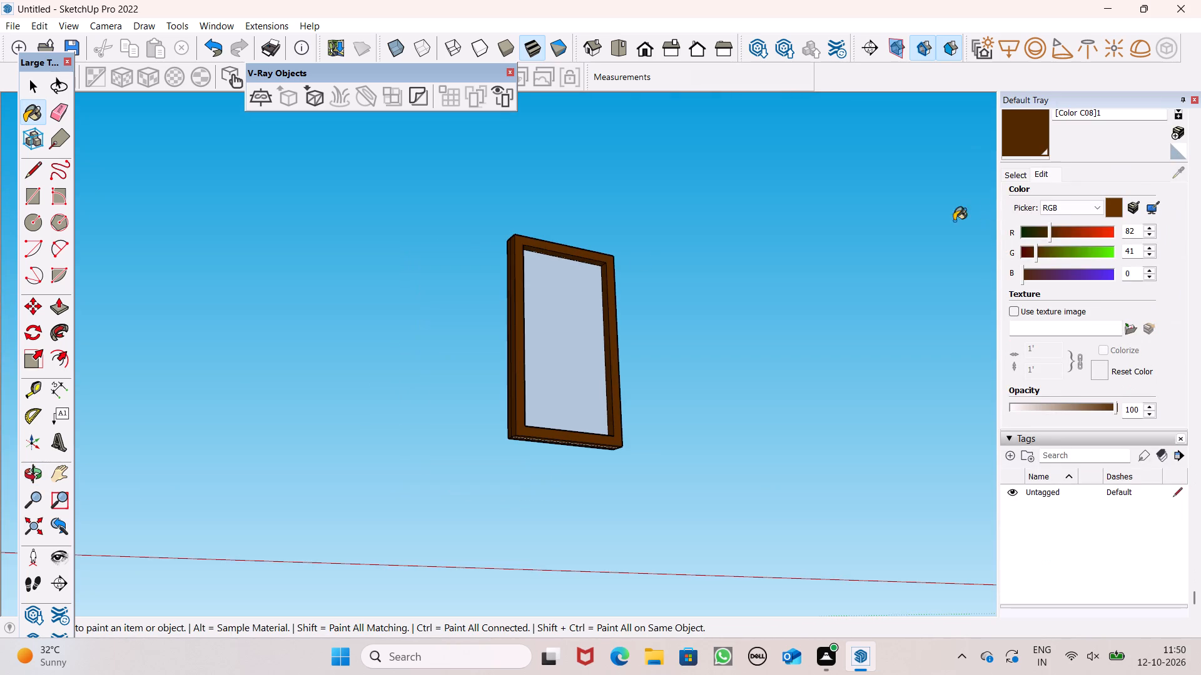
{"action": "scroll", "coordinate": [758, 253], "scroll_direction": "down", "scroll_amount": 2}
{"action": "middle_click_drag", "start_coordinate": [681, 321], "coordinate": [205, 496]}
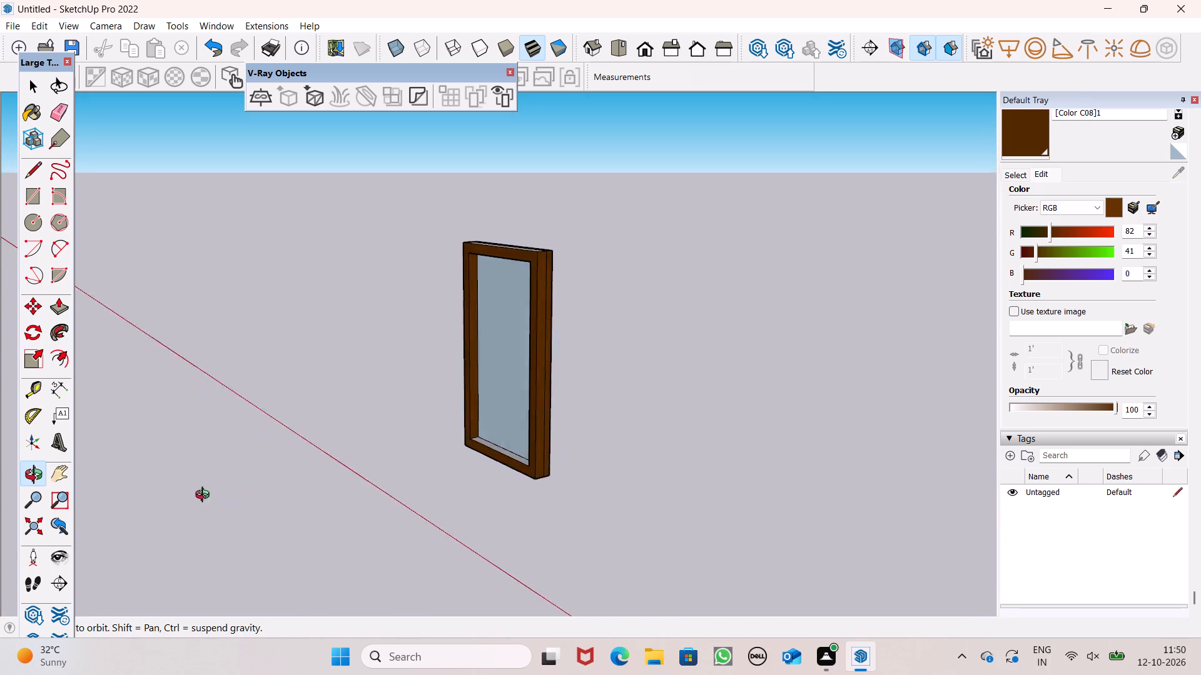
{"action": "middle_click_drag", "start_coordinate": [205, 496], "coordinate": [148, 494]}
{"action": "scroll", "coordinate": [392, 466], "scroll_direction": "up", "scroll_amount": 6}
{"action": "scroll", "coordinate": [479, 447], "scroll_direction": "up", "scroll_amount": 6}
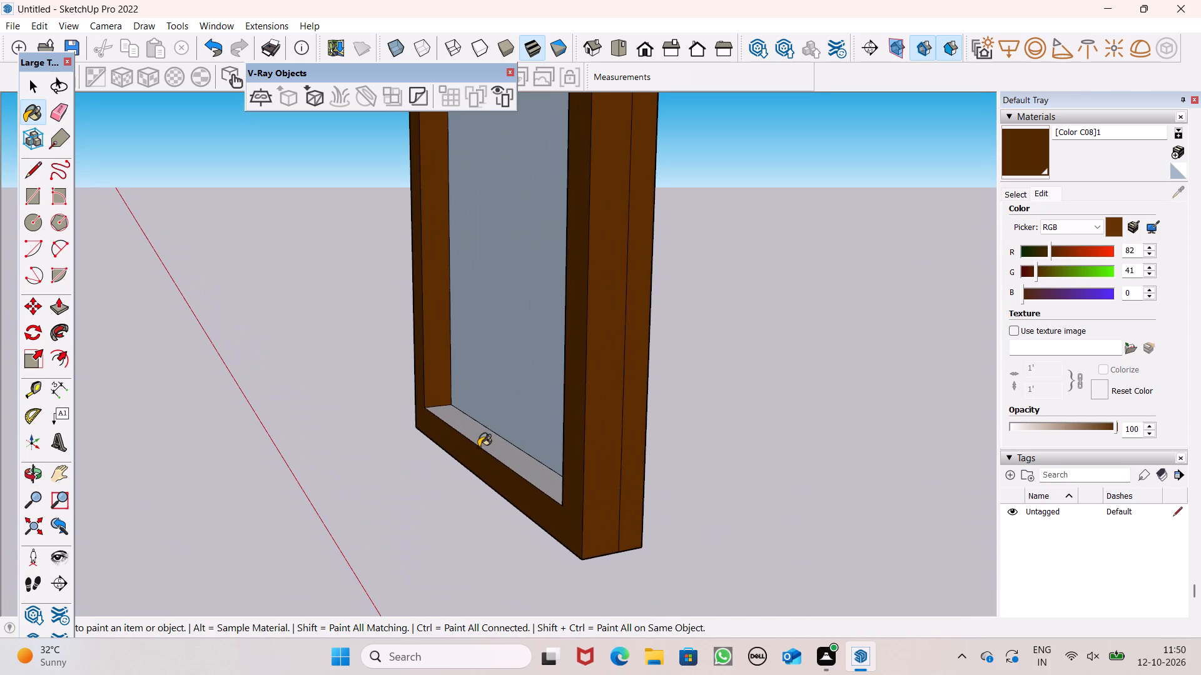
{"action": "left_click", "coordinate": [489, 444]}
{"action": "scroll", "coordinate": [600, 399], "scroll_direction": "down", "scroll_amount": 5}
{"action": "middle_click_drag", "start_coordinate": [778, 427], "coordinate": [300, 416]}
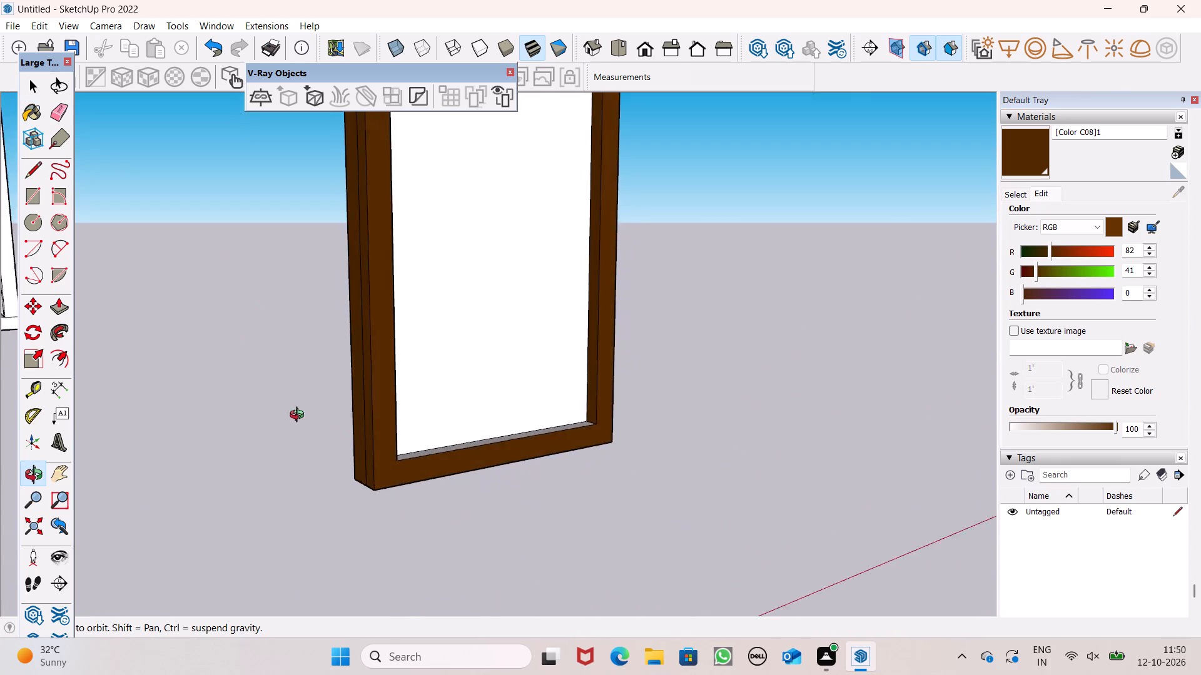
{"action": "middle_click_drag", "start_coordinate": [300, 416], "coordinate": [215, 518]}
{"action": "scroll", "coordinate": [383, 479], "scroll_direction": "up", "scroll_amount": 5}
{"action": "left_click", "coordinate": [400, 452]}
Paint both strips of the door frame's outer top face dark brown.
{"action": "scroll", "coordinate": [585, 377], "scroll_direction": "down", "scroll_amount": 11}
{"action": "middle_click_drag", "start_coordinate": [617, 356], "coordinate": [465, 179]}
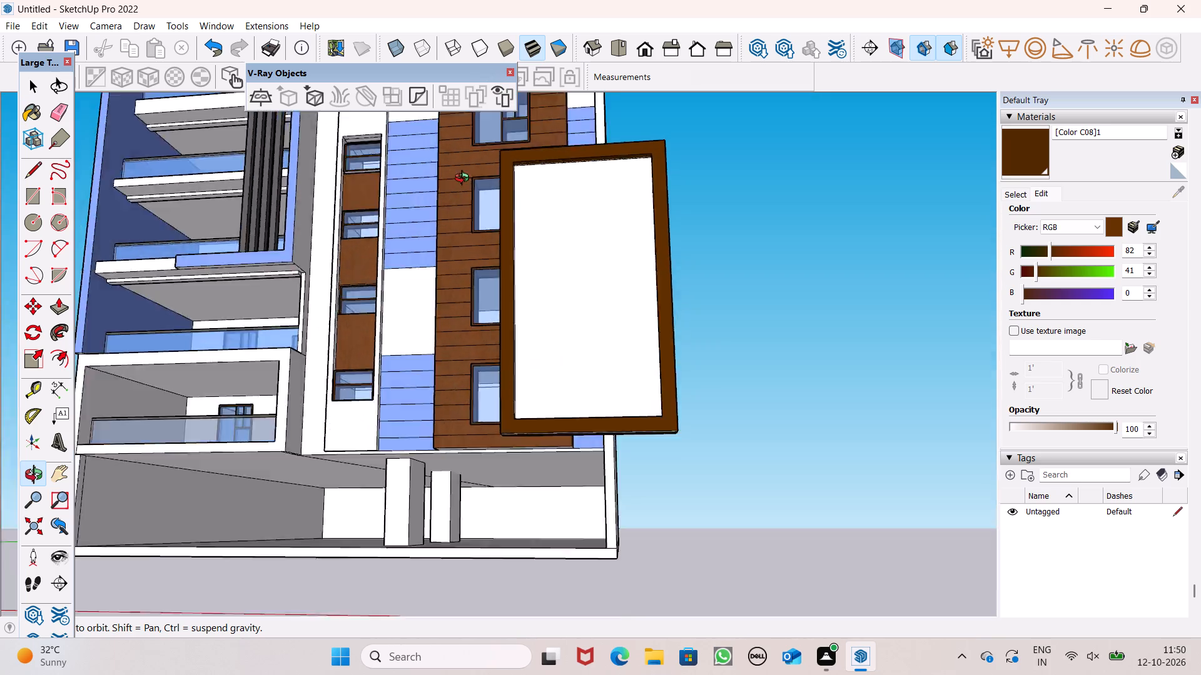
{"action": "middle_click_drag", "start_coordinate": [465, 179], "coordinate": [548, 482]}
{"action": "scroll", "coordinate": [585, 291], "scroll_direction": "up", "scroll_amount": 6}
{"action": "left_click", "coordinate": [589, 129]}
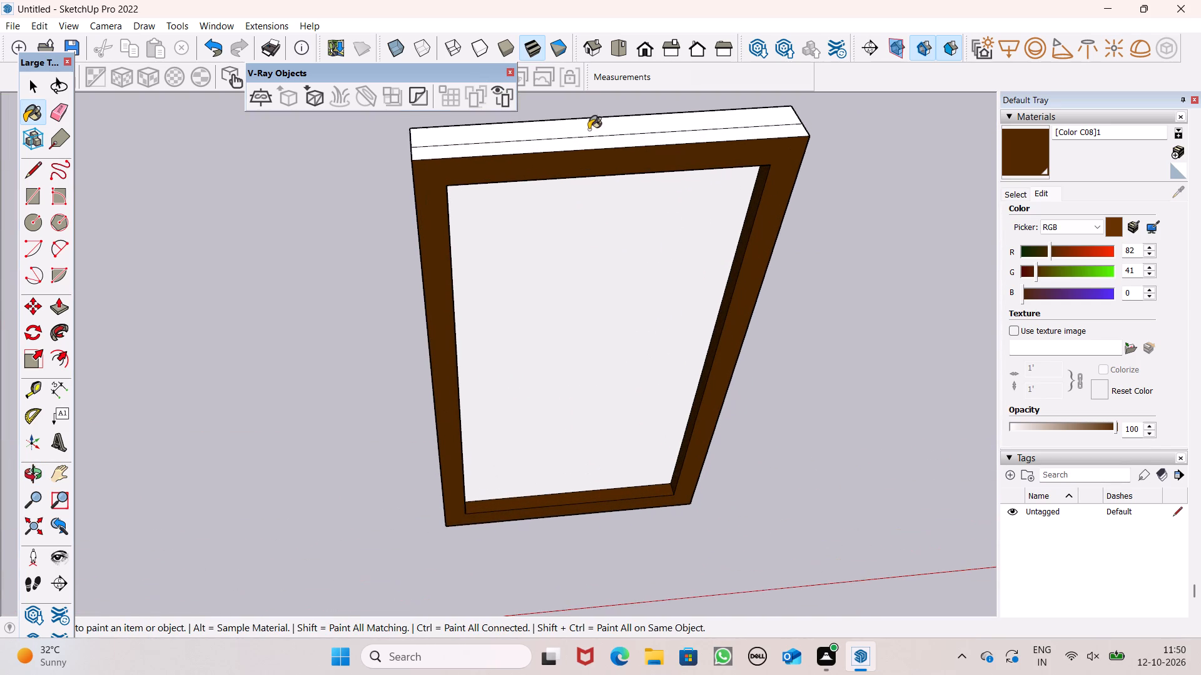
{"action": "left_click", "coordinate": [590, 144]}
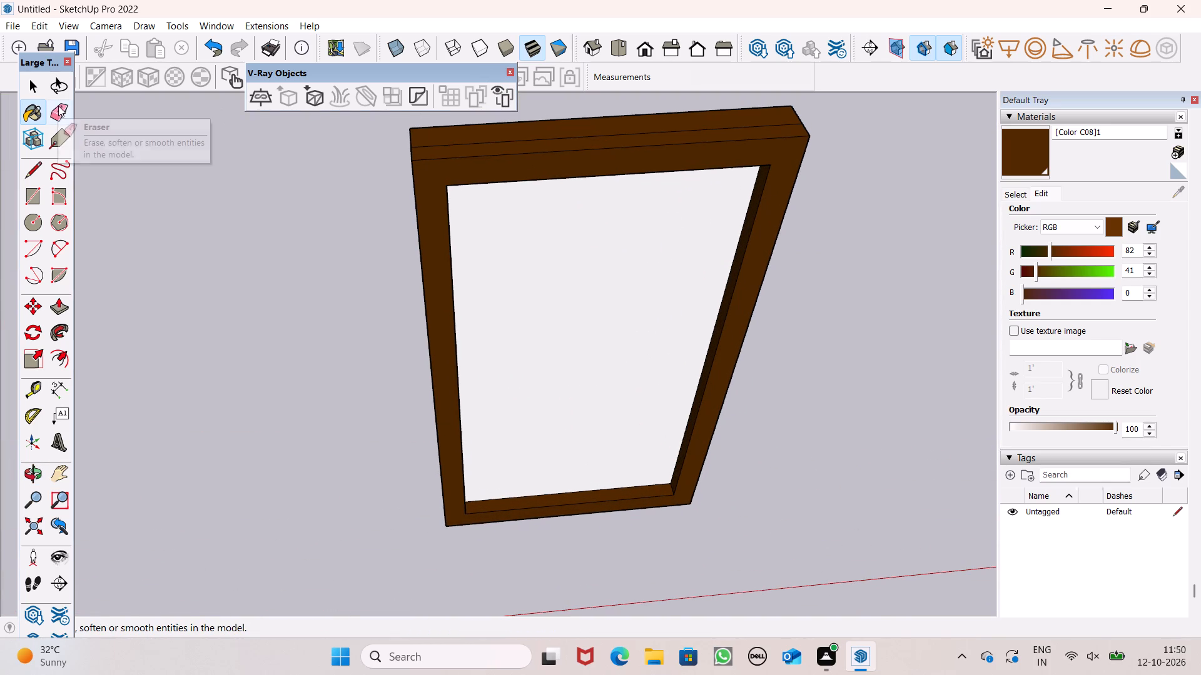
Erase the seam lines running along the door frame's top and both outer sides.
{"action": "left_click", "coordinate": [58, 106]}
{"action": "left_click_drag", "start_coordinate": [540, 140], "coordinate": [545, 132]}
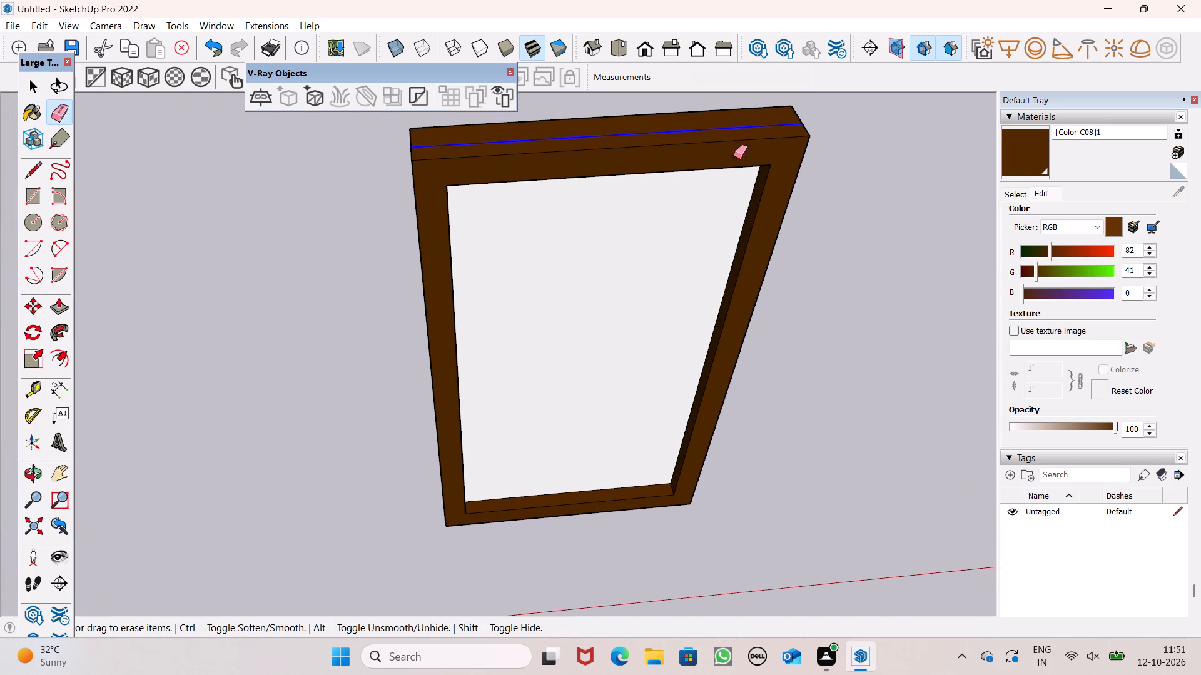
{"action": "middle_click_drag", "start_coordinate": [841, 221], "coordinate": [318, 127]}
{"action": "scroll", "coordinate": [318, 127], "scroll_direction": "up", "scroll_amount": 1}
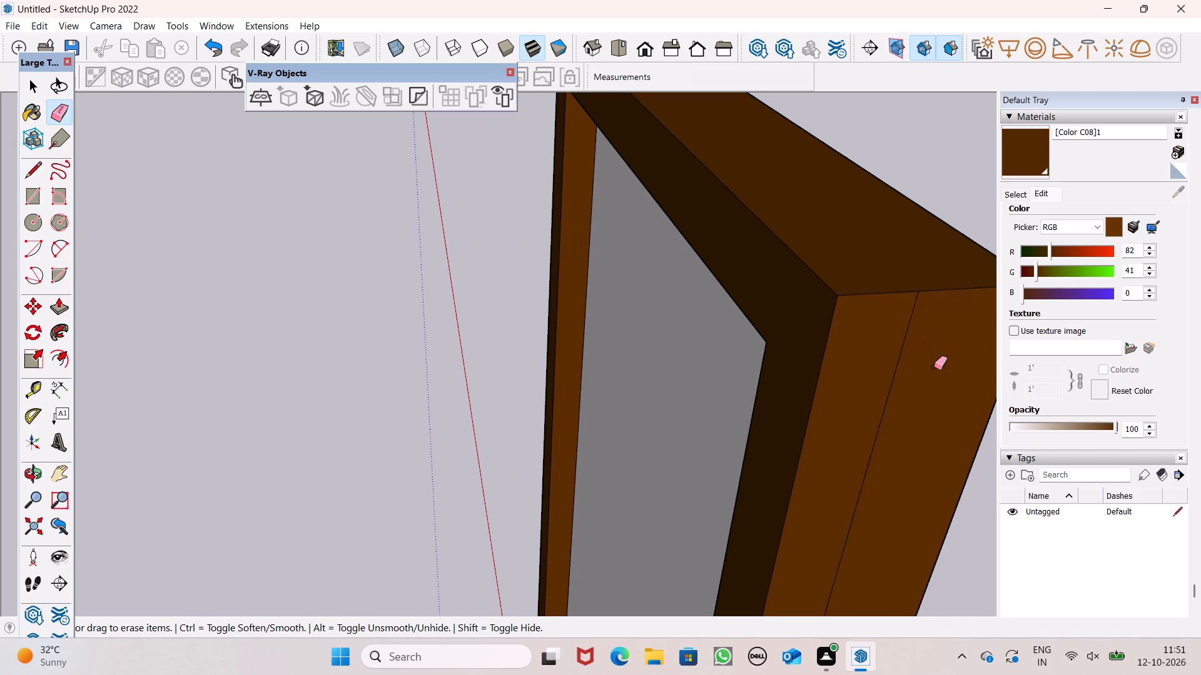
{"action": "left_click_drag", "start_coordinate": [930, 364], "coordinate": [896, 362]}
{"action": "middle_click_drag", "start_coordinate": [691, 261], "coordinate": [1200, 219]}
{"action": "middle_click_drag", "start_coordinate": [597, 217], "coordinate": [628, 222]}
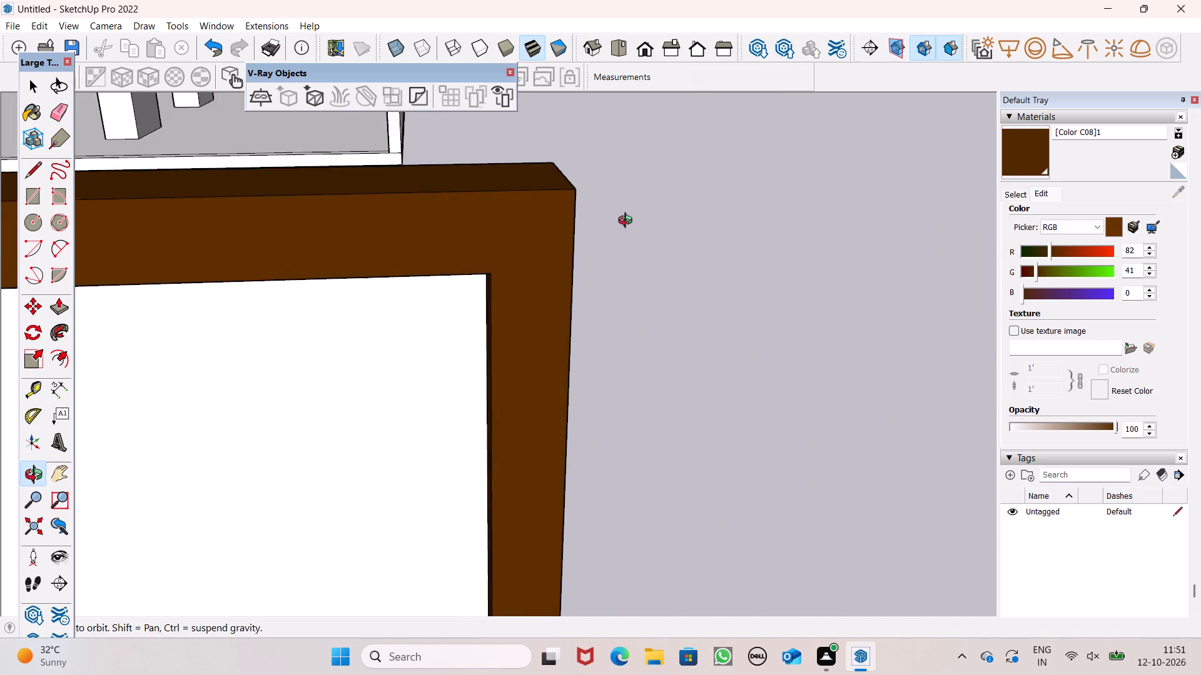
{"action": "middle_click_drag", "start_coordinate": [628, 222], "coordinate": [1053, 179]}
{"action": "scroll", "coordinate": [771, 164], "scroll_direction": "down", "scroll_amount": 5}
{"action": "left_click_drag", "start_coordinate": [404, 375], "coordinate": [390, 376]}
Paint the white front panel inside the door frame with the dark brown [Color C08]1.
{"action": "scroll", "coordinate": [821, 134], "scroll_direction": "down", "scroll_amount": 5}
{"action": "middle_click_drag", "start_coordinate": [818, 189], "coordinate": [479, 127]}
{"action": "key", "text": "space"}
{"action": "scroll", "coordinate": [584, 84], "scroll_direction": "down", "scroll_amount": 3}
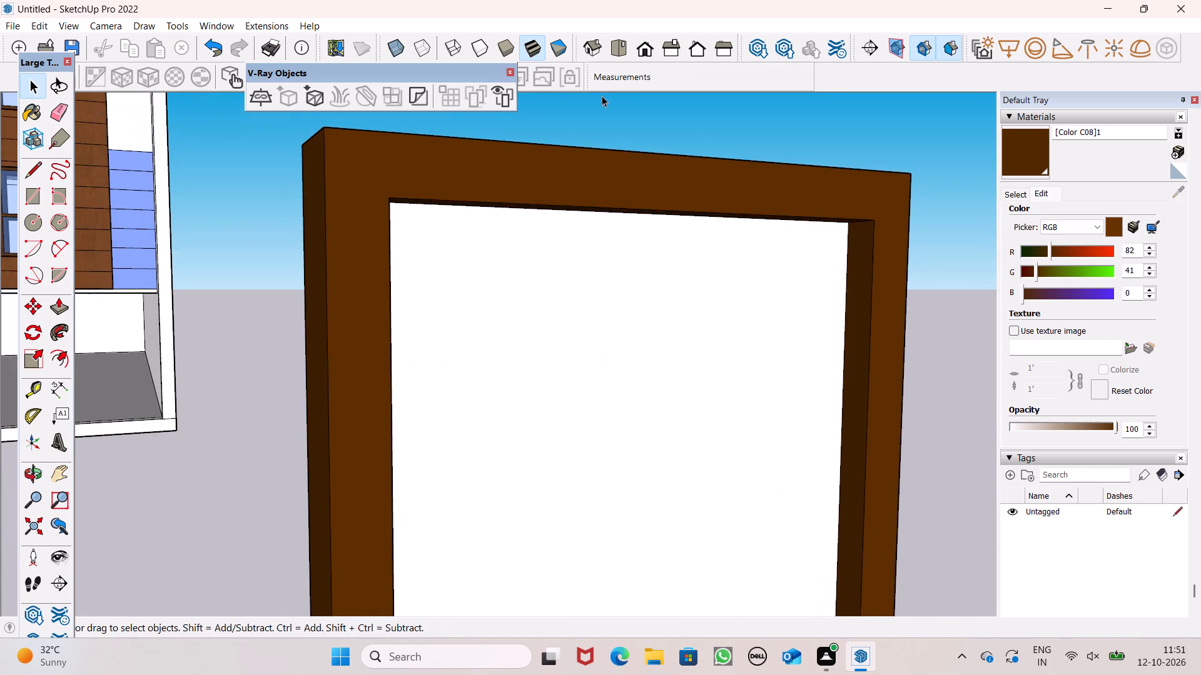
{"action": "scroll", "coordinate": [602, 96], "scroll_direction": "down", "scroll_amount": 4}
{"action": "scroll", "coordinate": [680, 72], "scroll_direction": "down", "scroll_amount": 1}
{"action": "scroll", "coordinate": [976, 195], "scroll_direction": "up", "scroll_amount": 1}
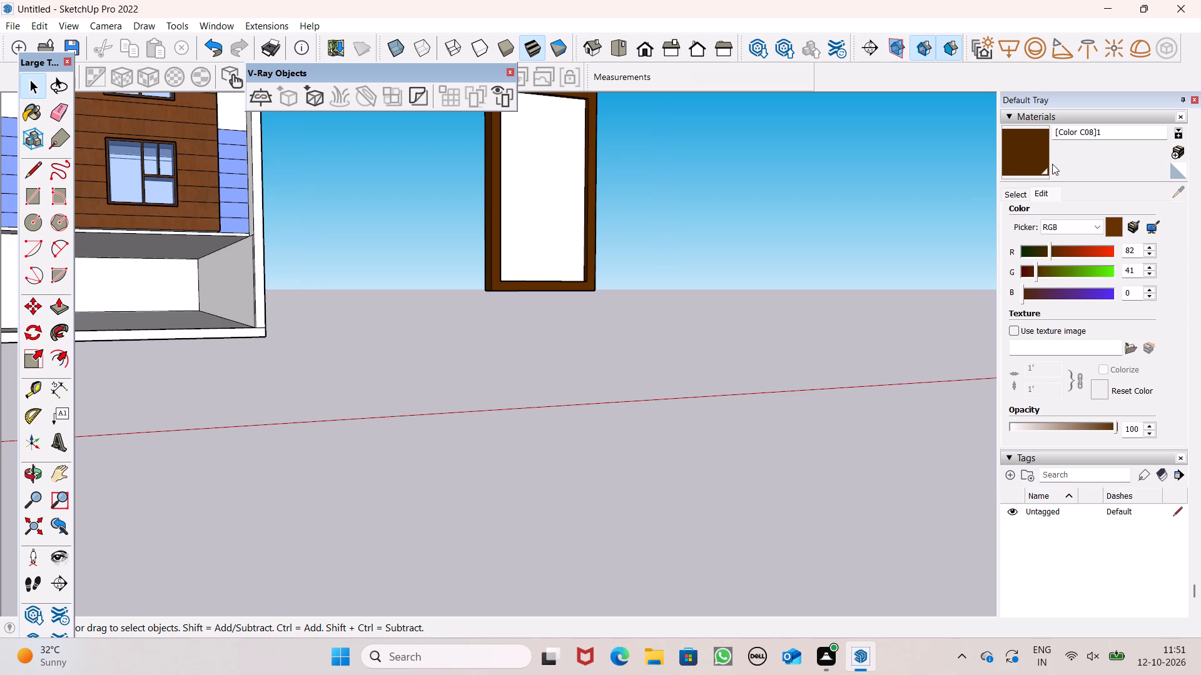
{"action": "left_click", "coordinate": [1032, 160]}
{"action": "left_click", "coordinate": [549, 149]}
{"action": "scroll", "coordinate": [702, 183], "scroll_direction": "down", "scroll_amount": 2}
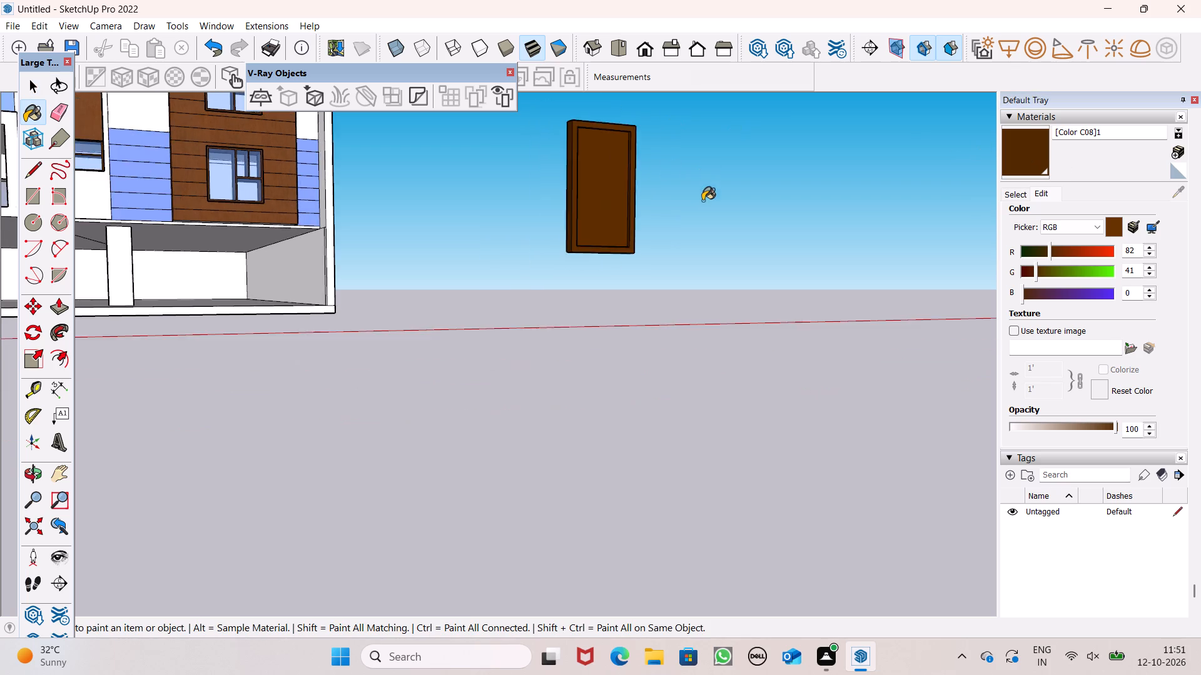
Darken the door's brown material by setting its red value to 63.
{"action": "middle_click_drag", "start_coordinate": [706, 226], "coordinate": [632, 277]}
{"action": "scroll", "coordinate": [626, 277], "scroll_direction": "up", "scroll_amount": 1}
{"action": "scroll", "coordinate": [773, 21], "scroll_direction": "up", "scroll_amount": 1}
{"action": "scroll", "coordinate": [773, 21], "scroll_direction": "down", "scroll_amount": 3}
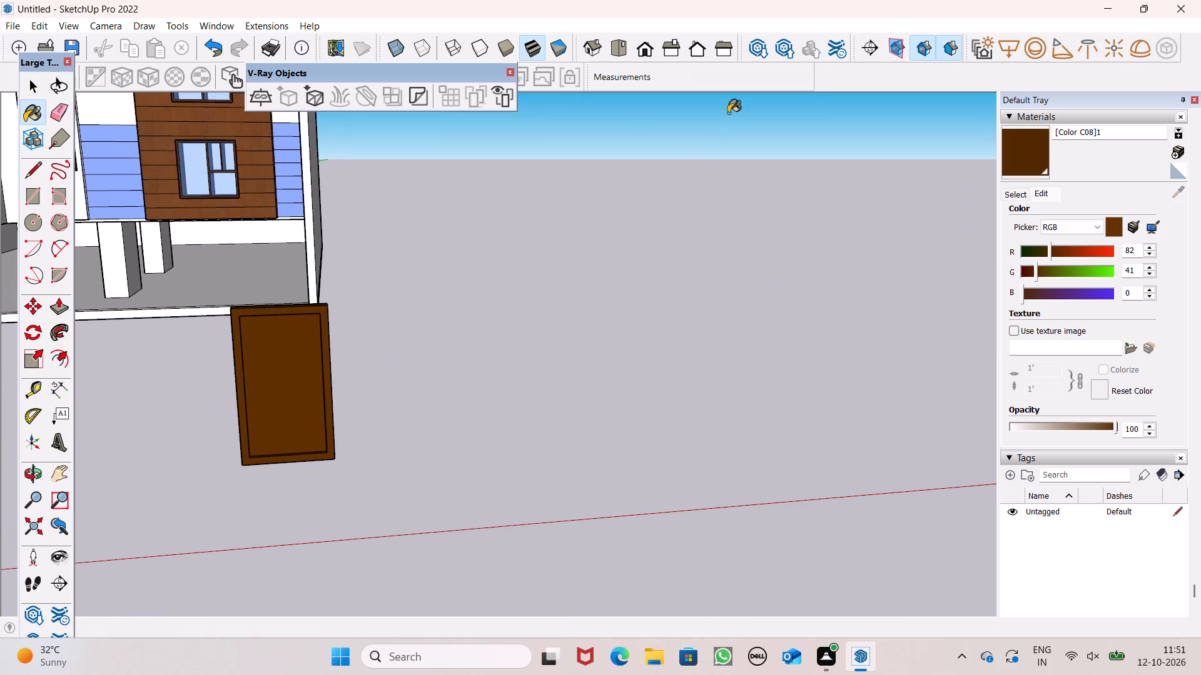
{"action": "scroll", "coordinate": [446, 313], "scroll_direction": "down", "scroll_amount": 5}
{"action": "scroll", "coordinate": [388, 300], "scroll_direction": "up", "scroll_amount": 2}
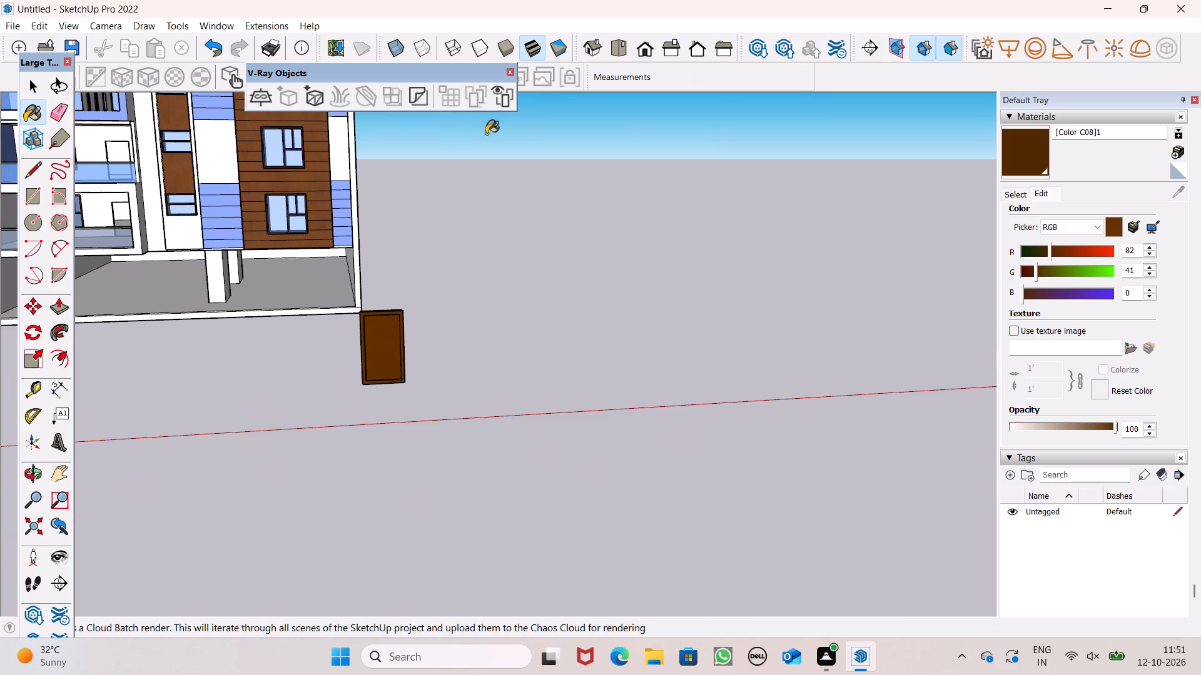
{"action": "scroll", "coordinate": [375, 298], "scroll_direction": "down", "scroll_amount": 1}
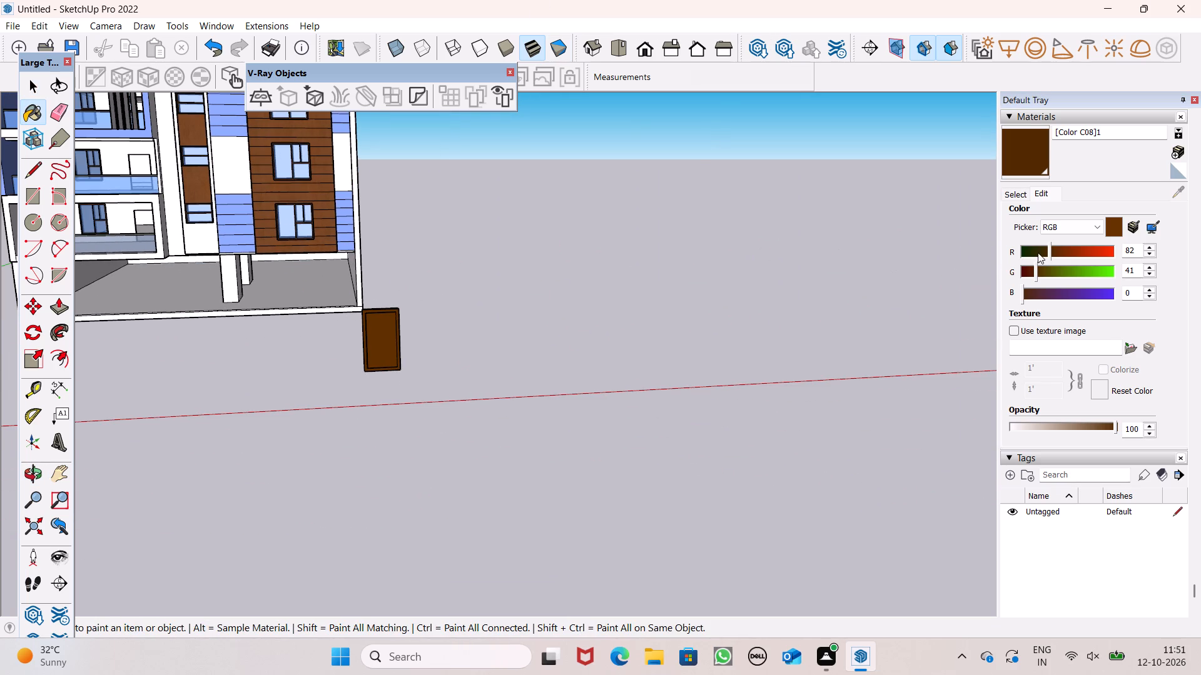
{"action": "left_click", "coordinate": [1050, 247]}
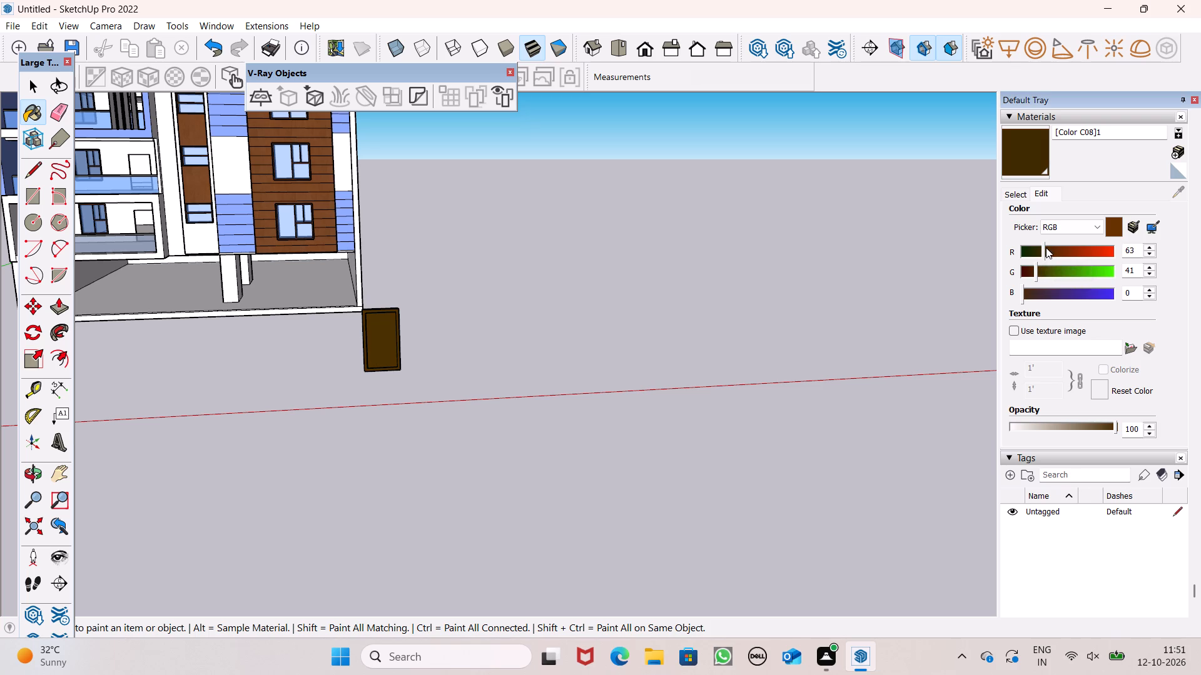
{"action": "left_click", "coordinate": [1036, 157]}
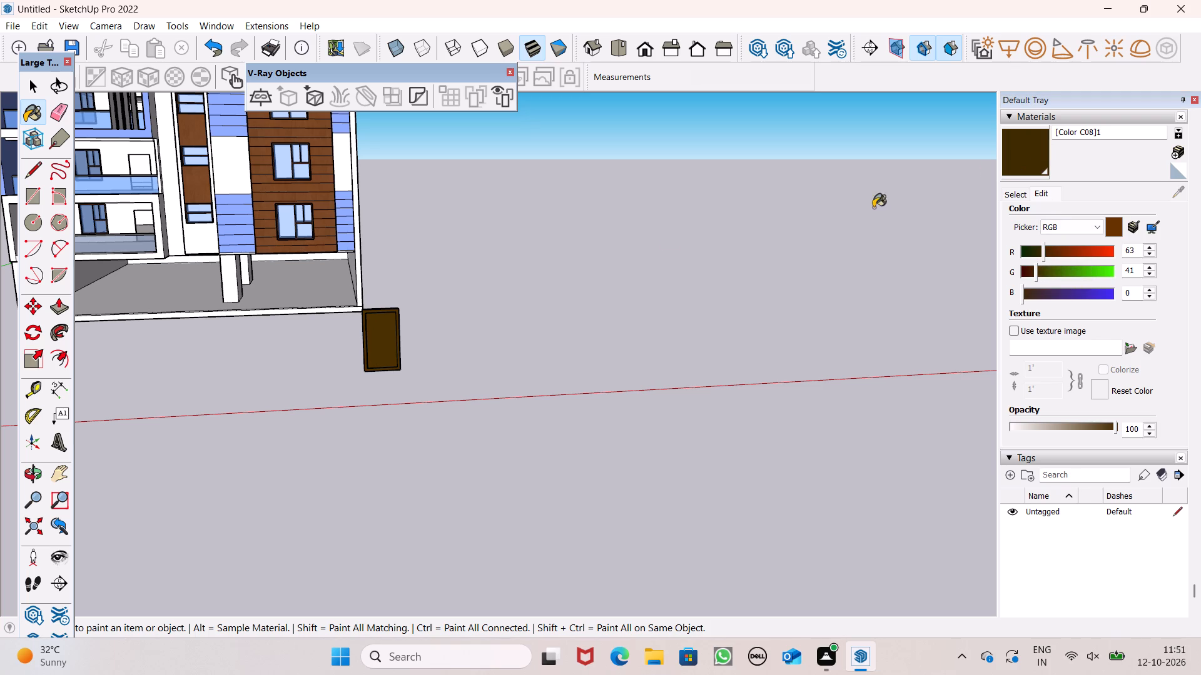
Draw a circle with a radius of about 2 5/8" on the door panel near its handle-side edge for a knob.
{"action": "scroll", "coordinate": [373, 344], "scroll_direction": "up", "scroll_amount": 15}
{"action": "middle_click", "coordinate": [379, 362]}
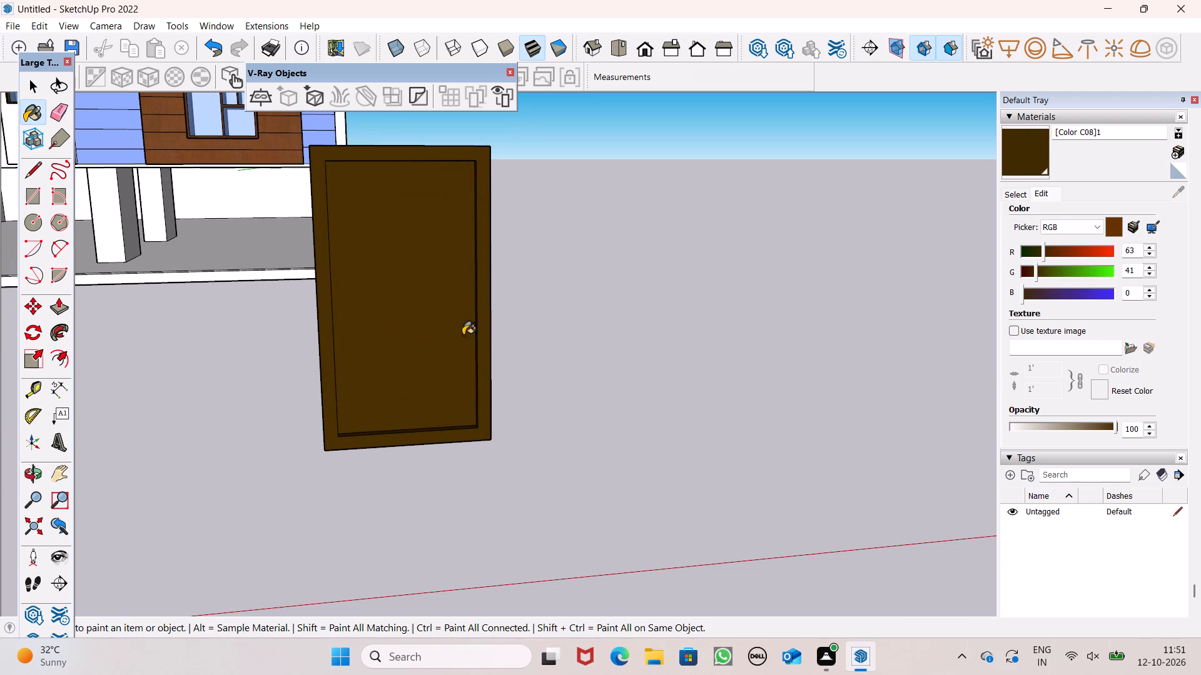
{"action": "key", "text": "space"}
{"action": "scroll", "coordinate": [0, 264], "scroll_direction": "up", "scroll_amount": 2}
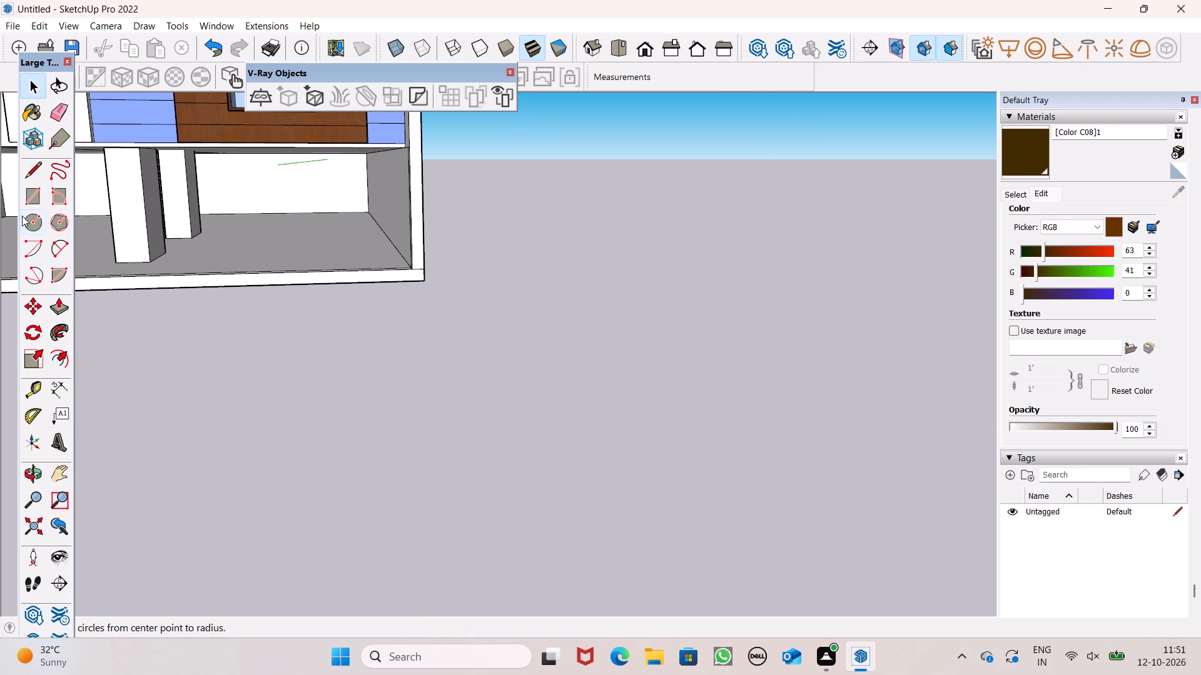
{"action": "left_click", "coordinate": [22, 216]}
{"action": "scroll", "coordinate": [456, 264], "scroll_direction": "down", "scroll_amount": 7}
{"action": "scroll", "coordinate": [556, 335], "scroll_direction": "up", "scroll_amount": 2}
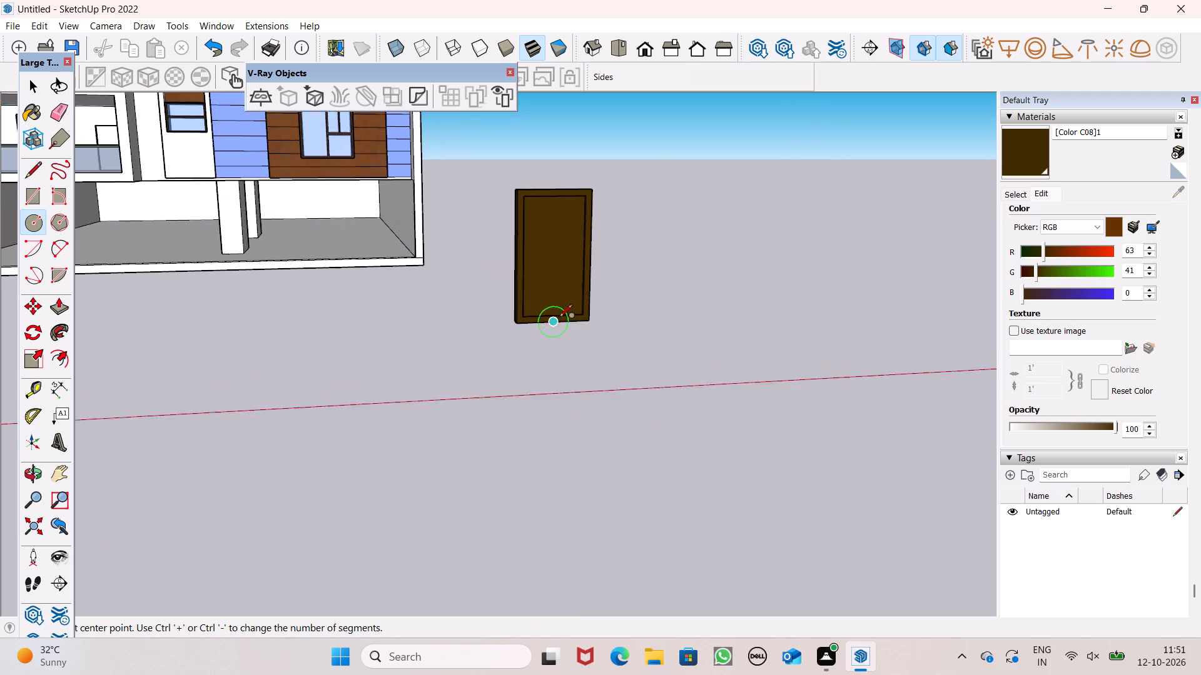
{"action": "scroll", "coordinate": [559, 318], "scroll_direction": "up", "scroll_amount": 3}
{"action": "scroll", "coordinate": [547, 257], "scroll_direction": "up", "scroll_amount": 5}
{"action": "middle_click_drag", "start_coordinate": [564, 292], "coordinate": [506, 298]}
{"action": "scroll", "coordinate": [551, 269], "scroll_direction": "up", "scroll_amount": 3}
{"action": "scroll", "coordinate": [632, 210], "scroll_direction": "up", "scroll_amount": 4}
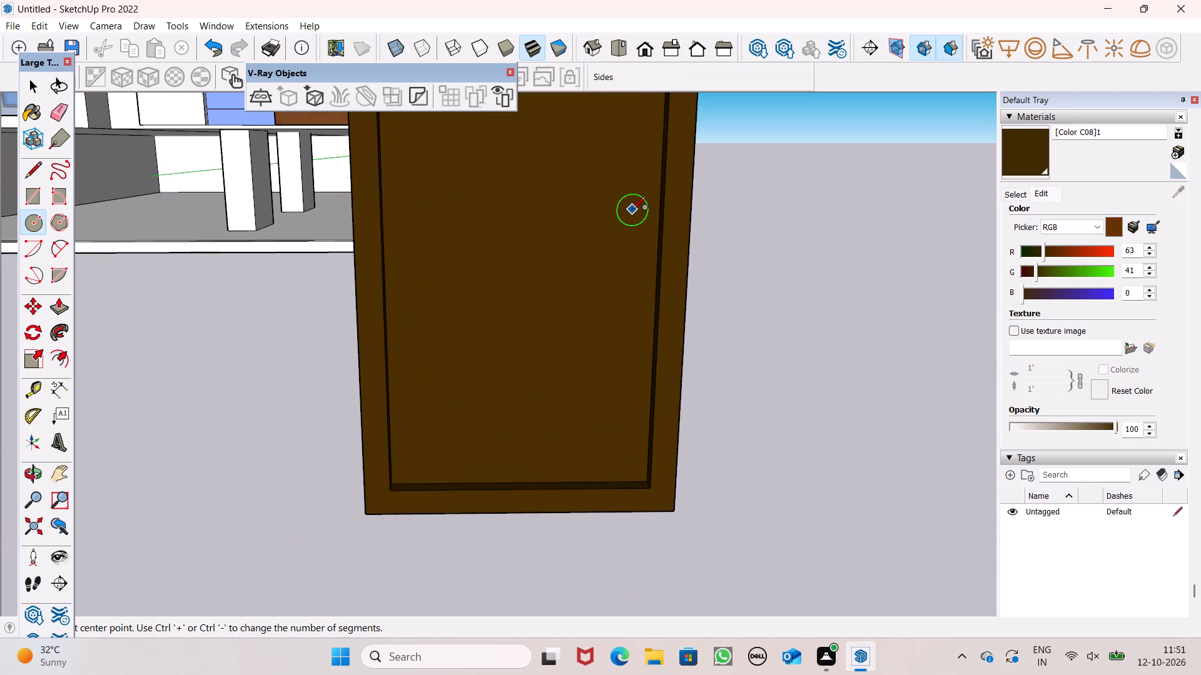
{"action": "left_click", "coordinate": [632, 214]}
{"action": "left_click", "coordinate": [632, 232]}
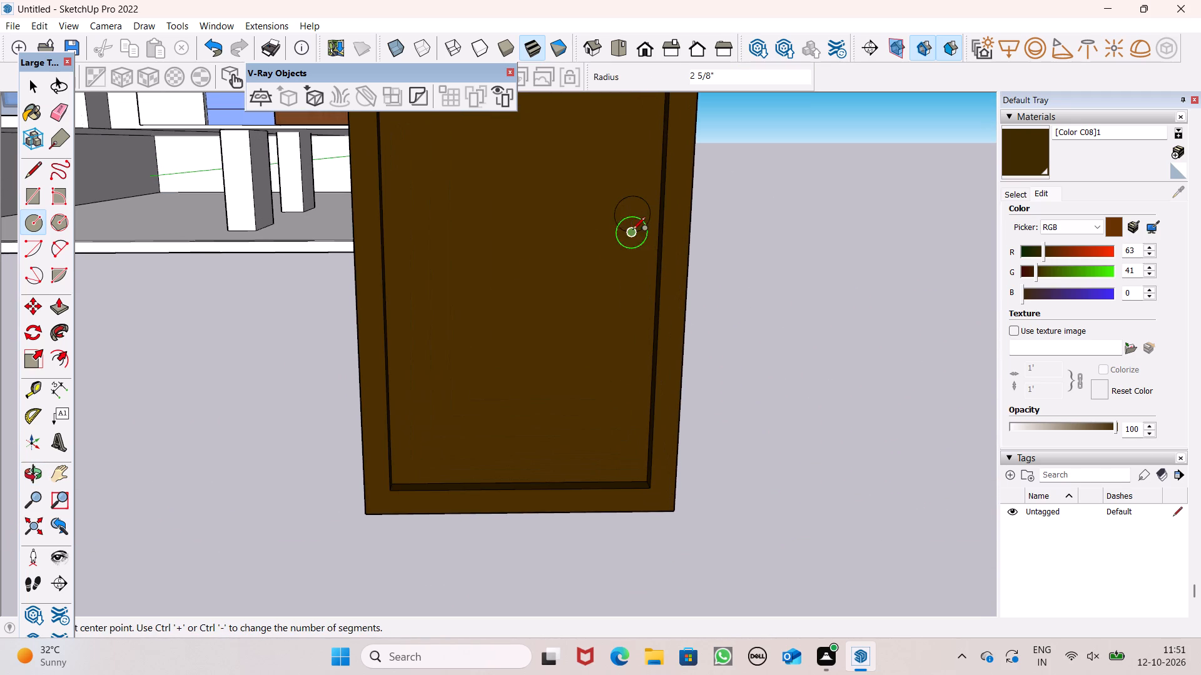
{"action": "key", "text": "space"}
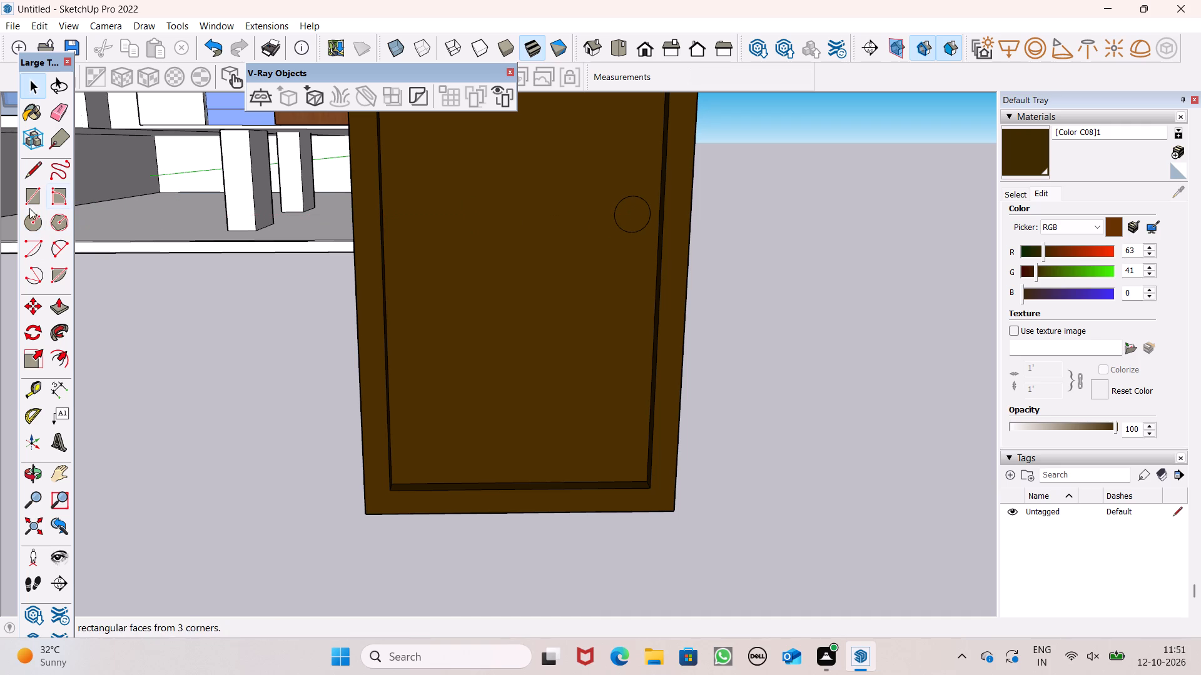
Push/Pull the circle on the door panel outward into a short round knob.
{"action": "left_click", "coordinate": [56, 306]}
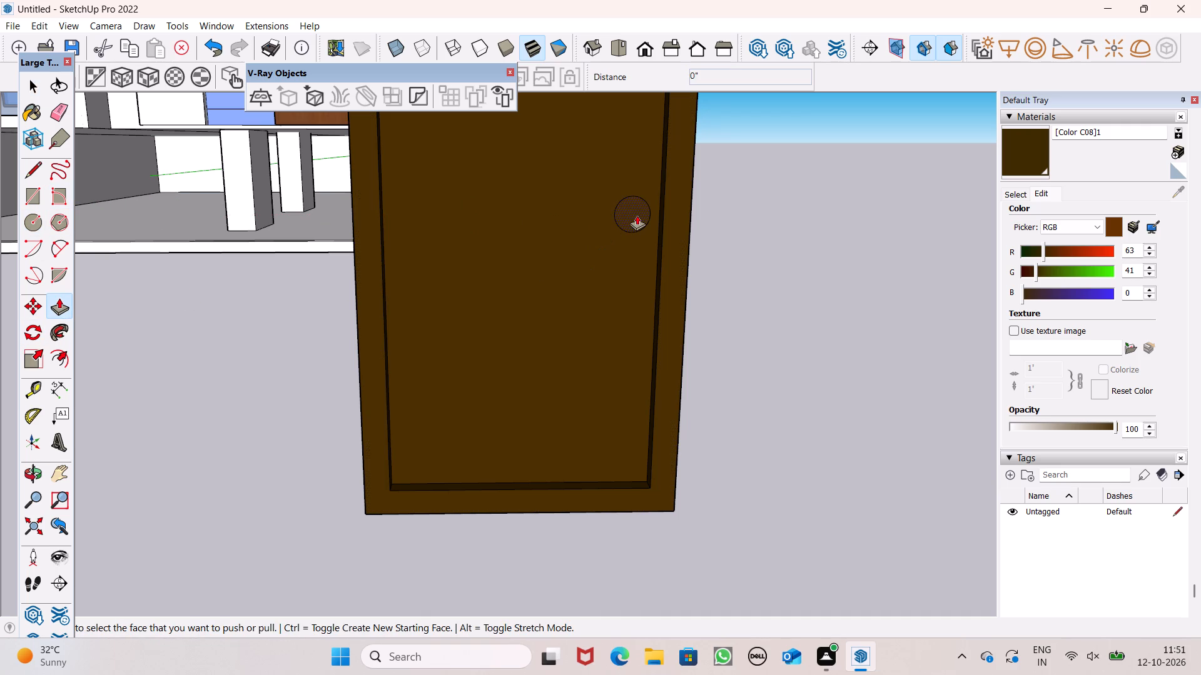
{"action": "left_click", "coordinate": [637, 214]}
{"action": "scroll", "coordinate": [651, 236], "scroll_direction": "down", "scroll_amount": 2}
{"action": "middle_click_drag", "start_coordinate": [667, 283], "coordinate": [749, 432]}
{"action": "key", "text": "space"}
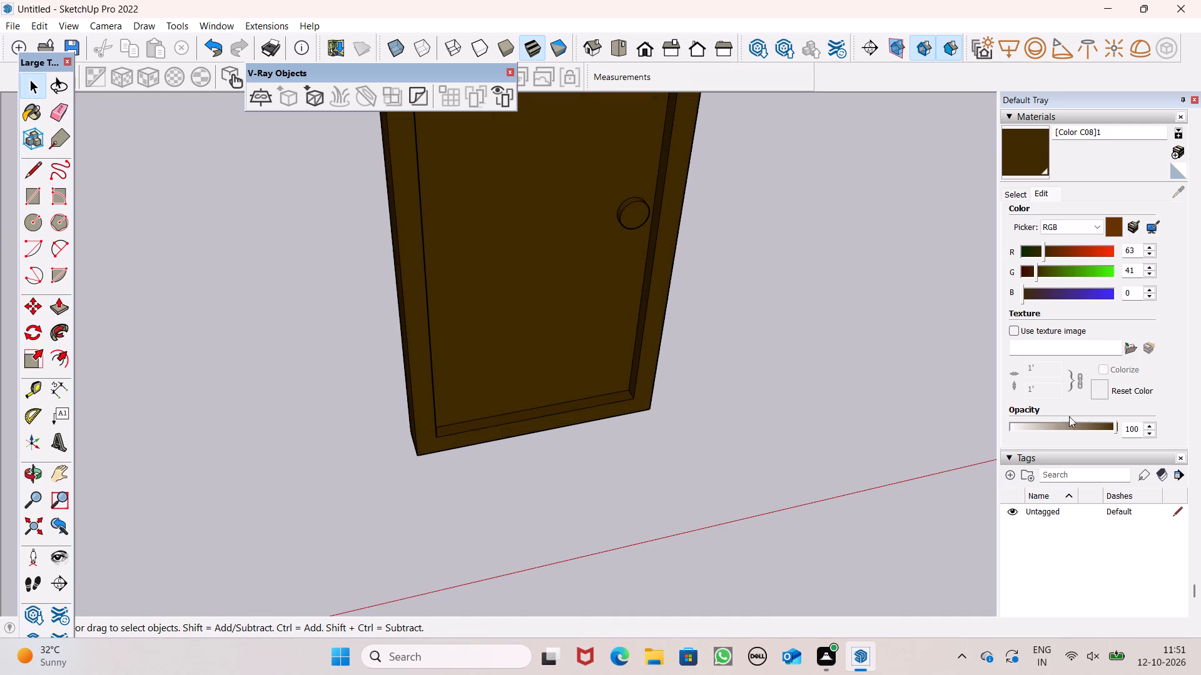
Paint the knob's side and front face with the grey Color M04.
{"action": "left_click", "coordinate": [1015, 192]}
{"action": "scroll", "coordinate": [1098, 361], "scroll_direction": "down", "scroll_amount": 12}
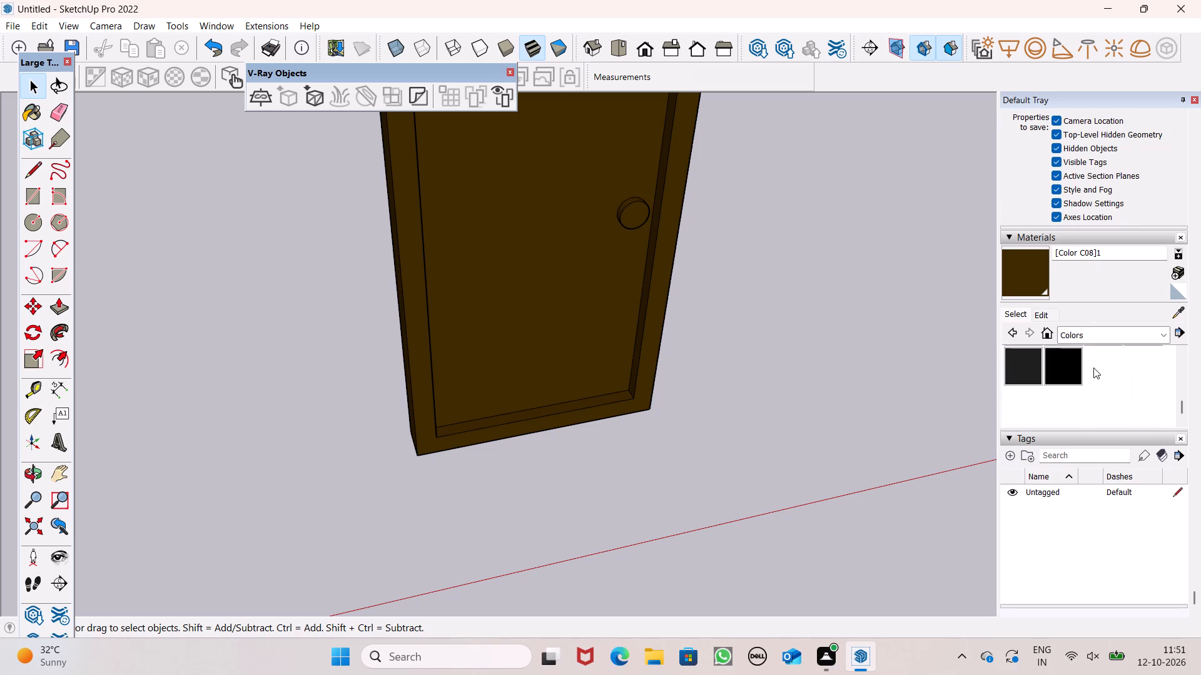
{"action": "scroll", "coordinate": [1093, 371], "scroll_direction": "up", "scroll_amount": 1}
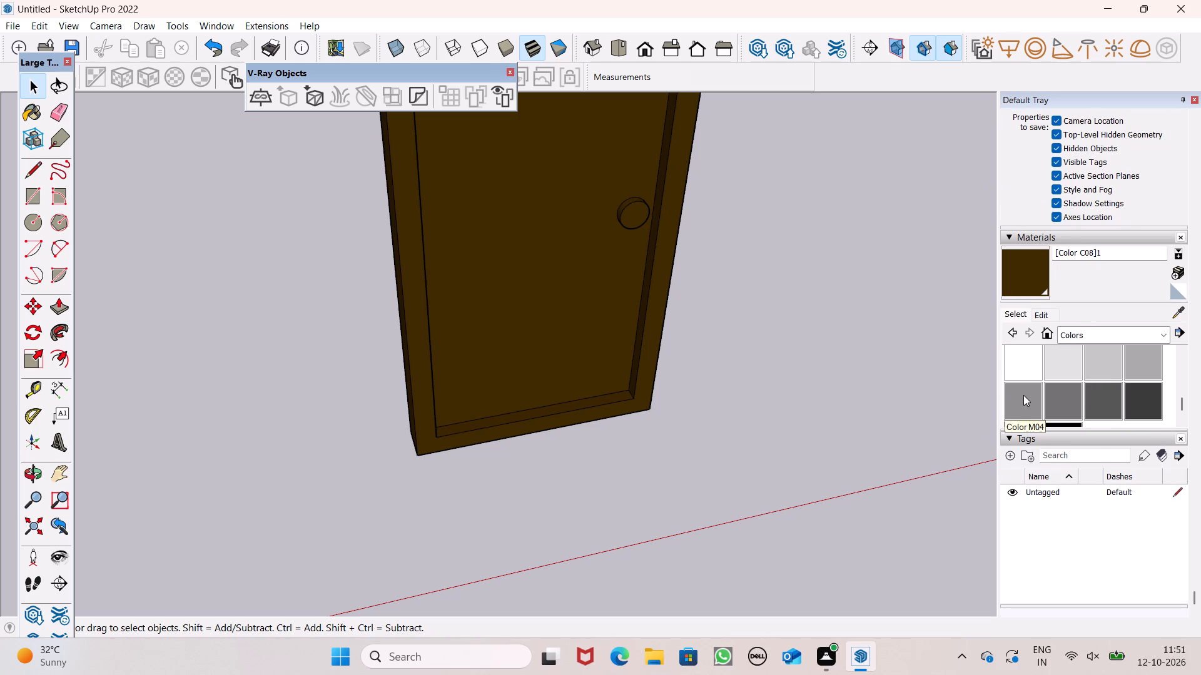
{"action": "left_click_drag", "start_coordinate": [1024, 394], "coordinate": [1020, 382]}
{"action": "left_click", "coordinate": [1035, 408]}
{"action": "double_click", "coordinate": [1023, 396]}
{"action": "scroll", "coordinate": [694, 184], "scroll_direction": "up", "scroll_amount": 3}
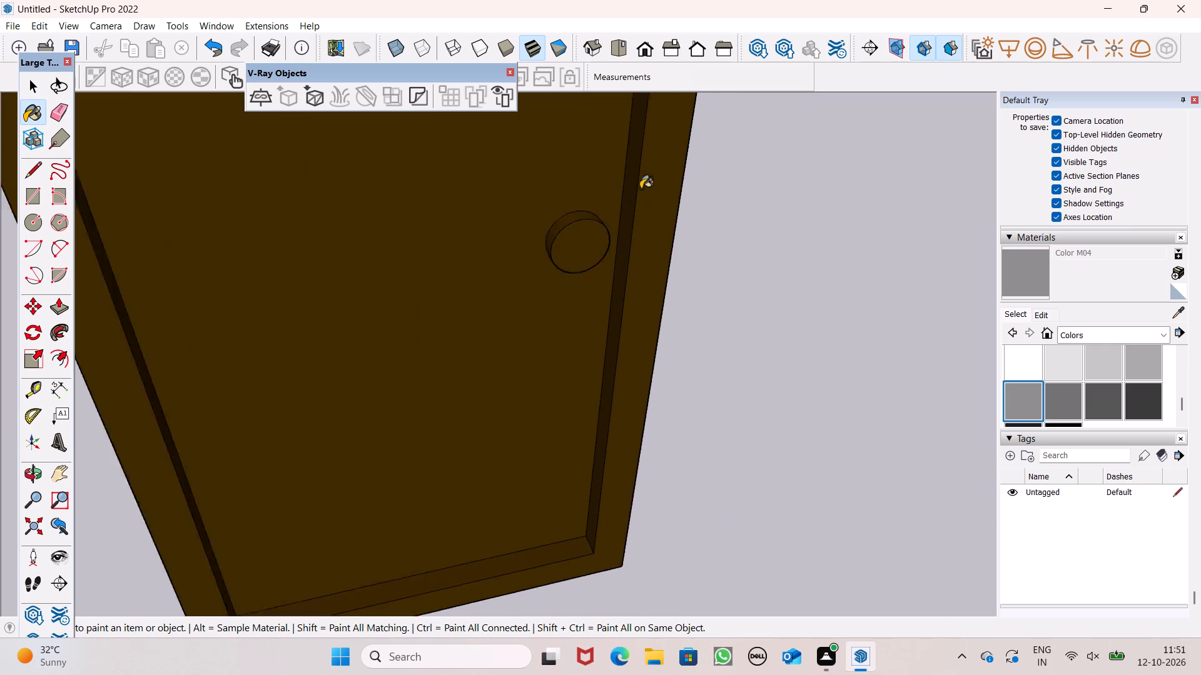
{"action": "scroll", "coordinate": [641, 189], "scroll_direction": "up", "scroll_amount": 4}
{"action": "scroll", "coordinate": [591, 243], "scroll_direction": "up", "scroll_amount": 4}
{"action": "left_click", "coordinate": [530, 216]}
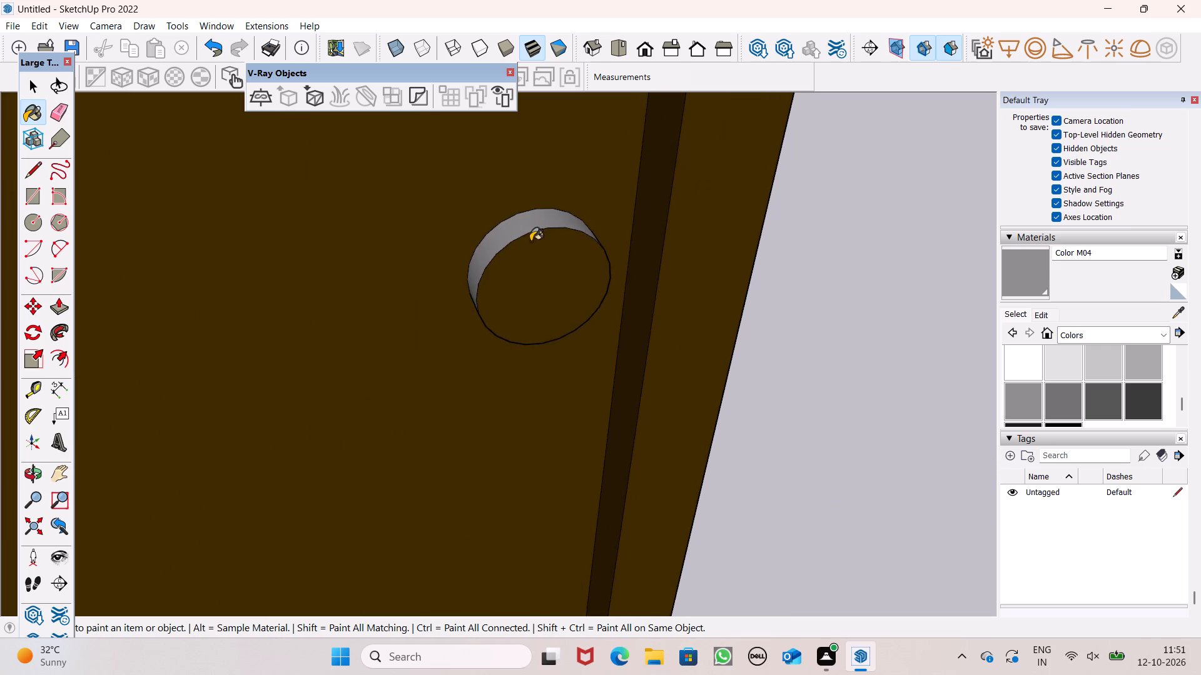
{"action": "left_click", "coordinate": [545, 264]}
Select the whole door including its knob and make it a group.
{"action": "scroll", "coordinate": [669, 157], "scroll_direction": "down", "scroll_amount": 6}
{"action": "scroll", "coordinate": [796, 228], "scroll_direction": "down", "scroll_amount": 6}
{"action": "middle_click_drag", "start_coordinate": [859, 246], "coordinate": [761, 194]}
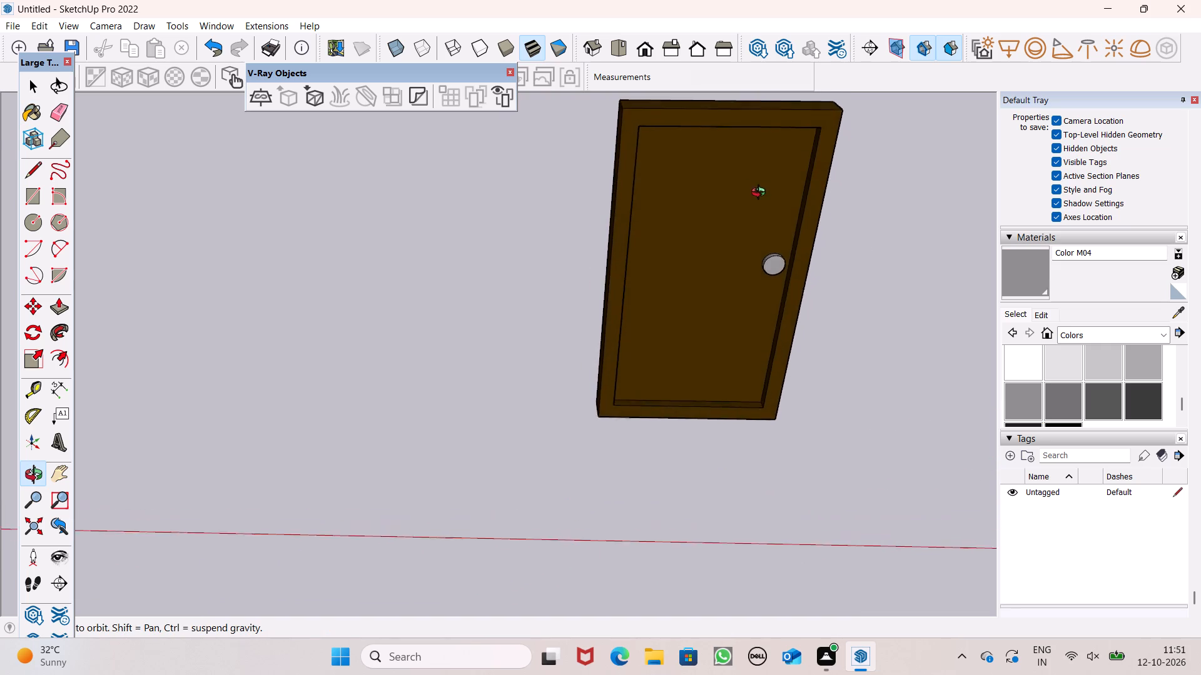
{"action": "middle_click_drag", "start_coordinate": [761, 194], "coordinate": [742, 112]}
{"action": "scroll", "coordinate": [778, 159], "scroll_direction": "down", "scroll_amount": 4}
{"action": "key", "text": "space"}
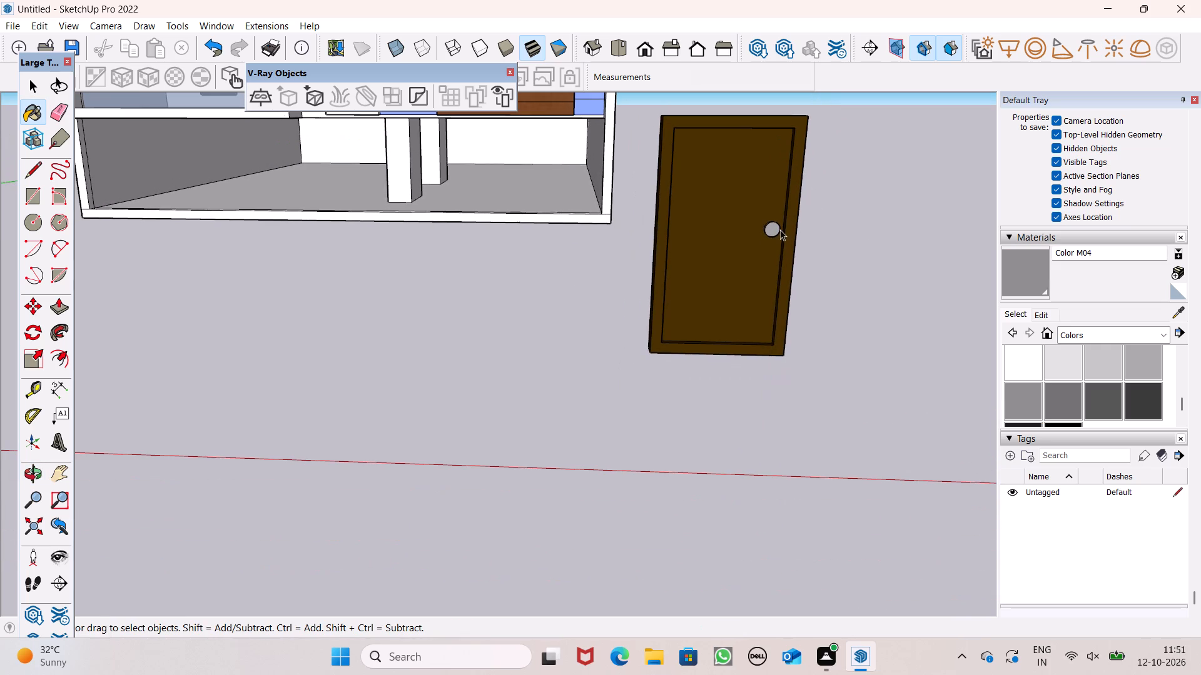
{"action": "triple_click", "coordinate": [694, 245]}
{"action": "left_click", "coordinate": [694, 243]}
{"action": "scroll", "coordinate": [734, 237], "scroll_direction": "up", "scroll_amount": 7}
{"action": "right_click", "coordinate": [780, 237], "text": "ctrl"}
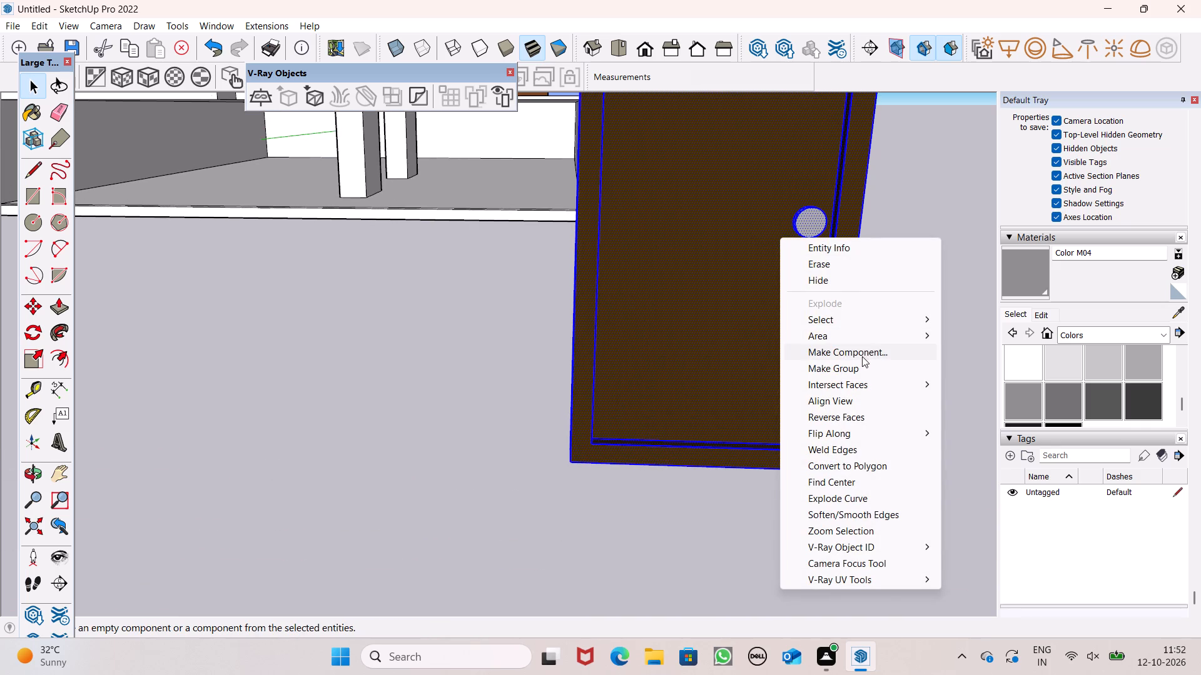
{"action": "left_click", "coordinate": [857, 361]}
Move the door group from beside the building to the lowest balcony, in front of its door opening.
{"action": "scroll", "coordinate": [741, 286], "scroll_direction": "down", "scroll_amount": 18}
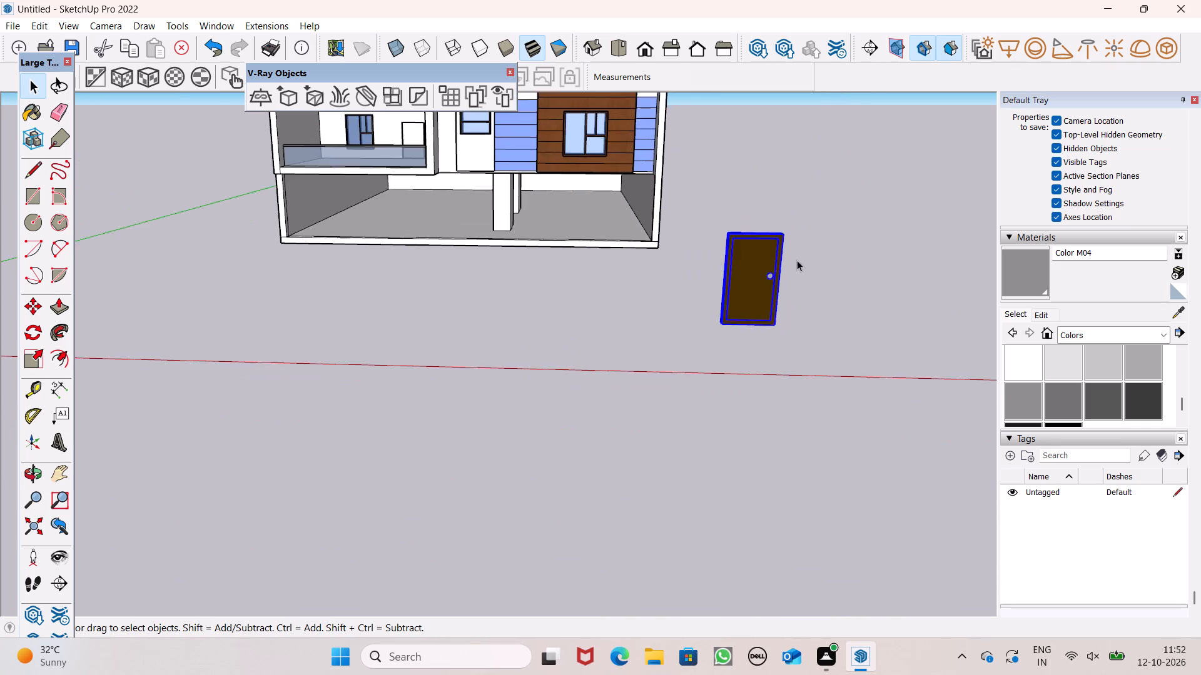
{"action": "scroll", "coordinate": [798, 257], "scroll_direction": "down", "scroll_amount": 5}
{"action": "key", "text": "m"}
{"action": "key", "text": "Return"}
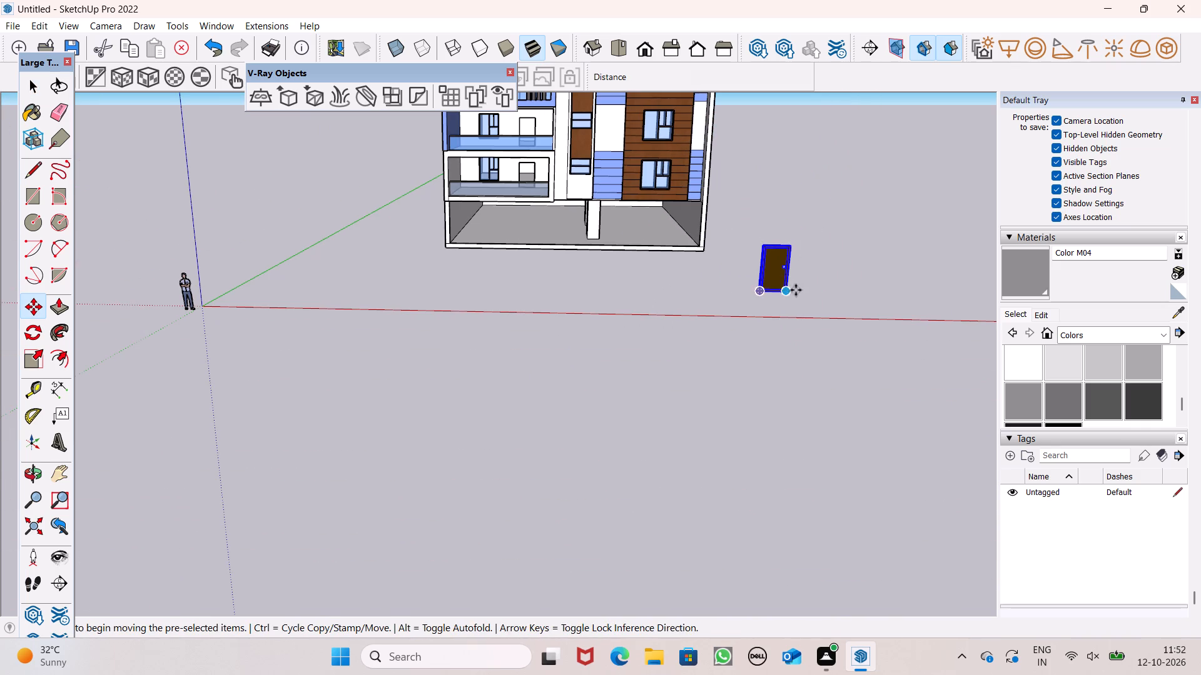
{"action": "left_click_drag", "start_coordinate": [787, 294], "coordinate": [530, 187]}
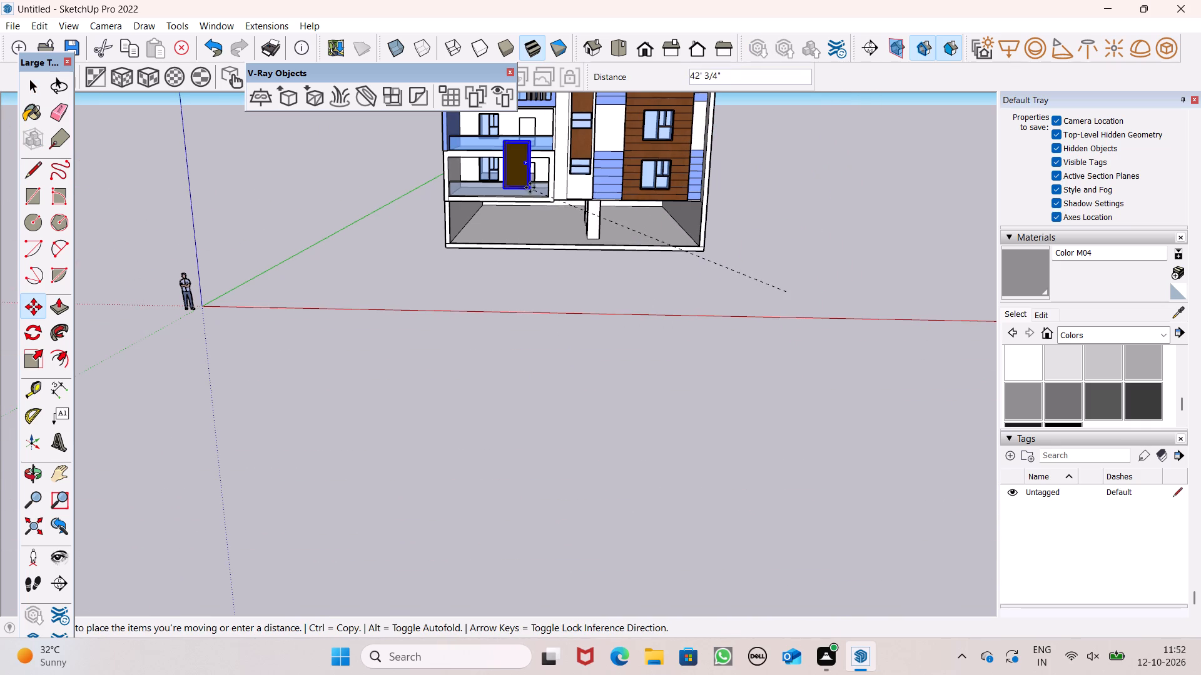
{"action": "left_click_drag", "start_coordinate": [530, 187], "coordinate": [532, 184]}
{"action": "scroll", "coordinate": [544, 134], "scroll_direction": "up", "scroll_amount": 9}
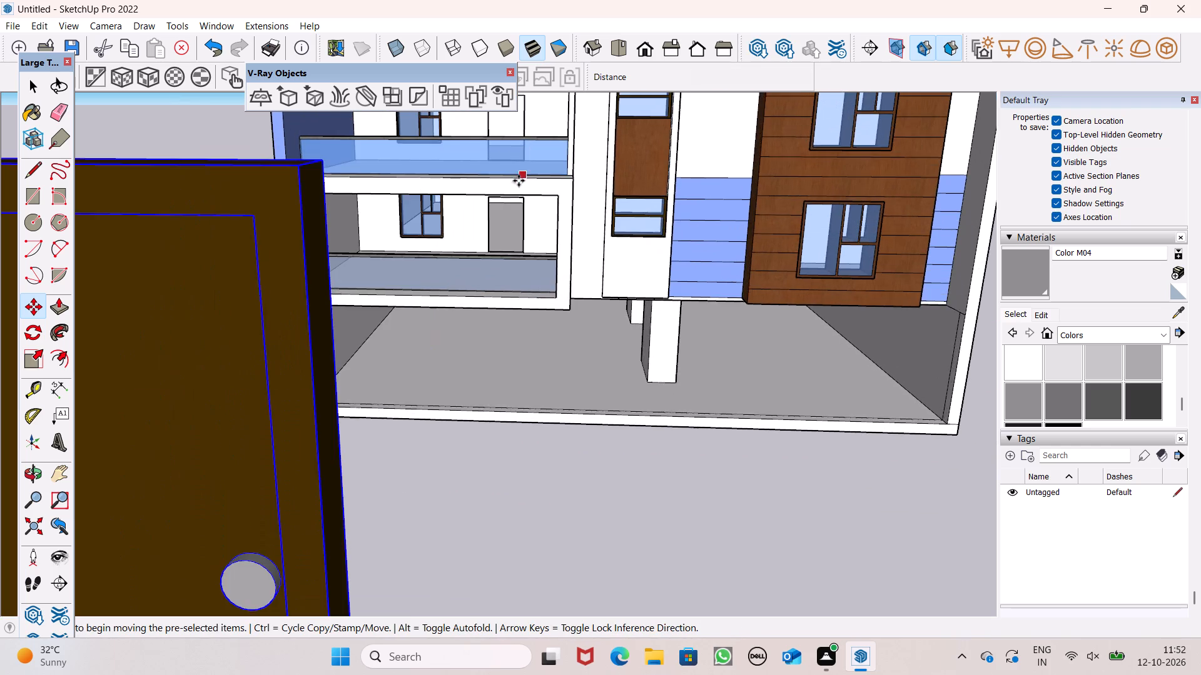
{"action": "scroll", "coordinate": [519, 184], "scroll_direction": "down", "scroll_amount": 2}
{"action": "left_click_drag", "start_coordinate": [464, 448], "coordinate": [535, 264]}
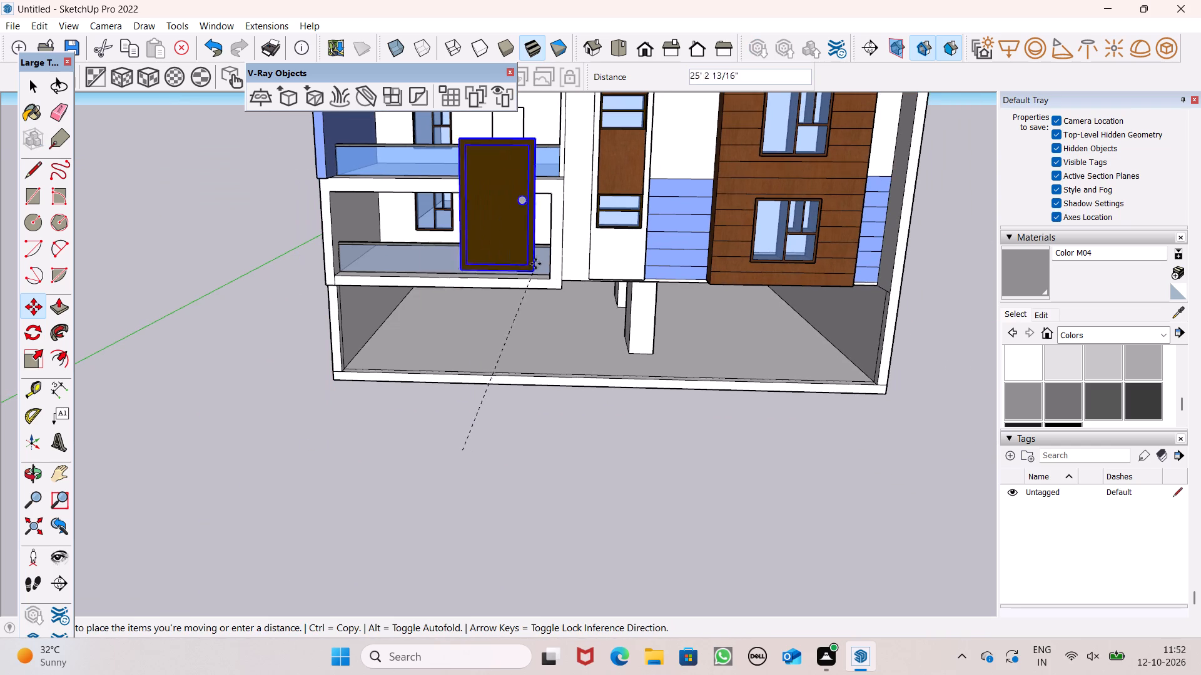
{"action": "left_click_drag", "start_coordinate": [535, 264], "coordinate": [527, 181]}
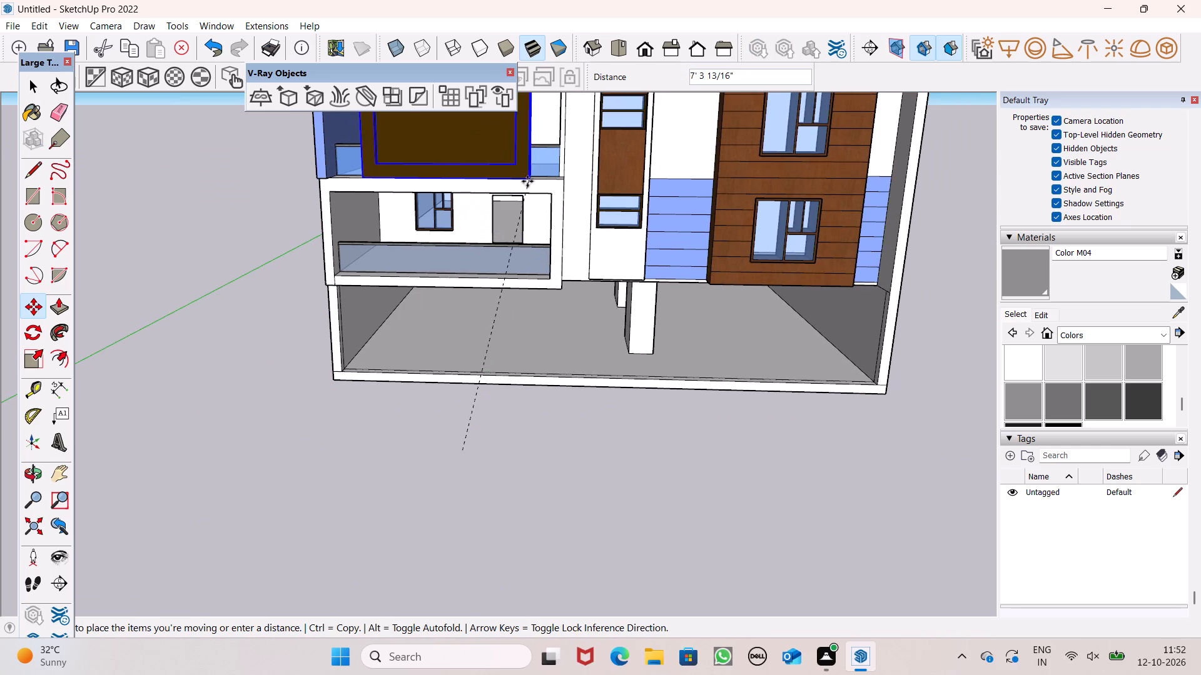
{"action": "left_click_drag", "start_coordinate": [527, 181], "coordinate": [528, 246]}
Move the door group by its lower corner onto the bottom corner of the balcony's rear wall opening.
{"action": "scroll", "coordinate": [512, 232], "scroll_direction": "up", "scroll_amount": 9}
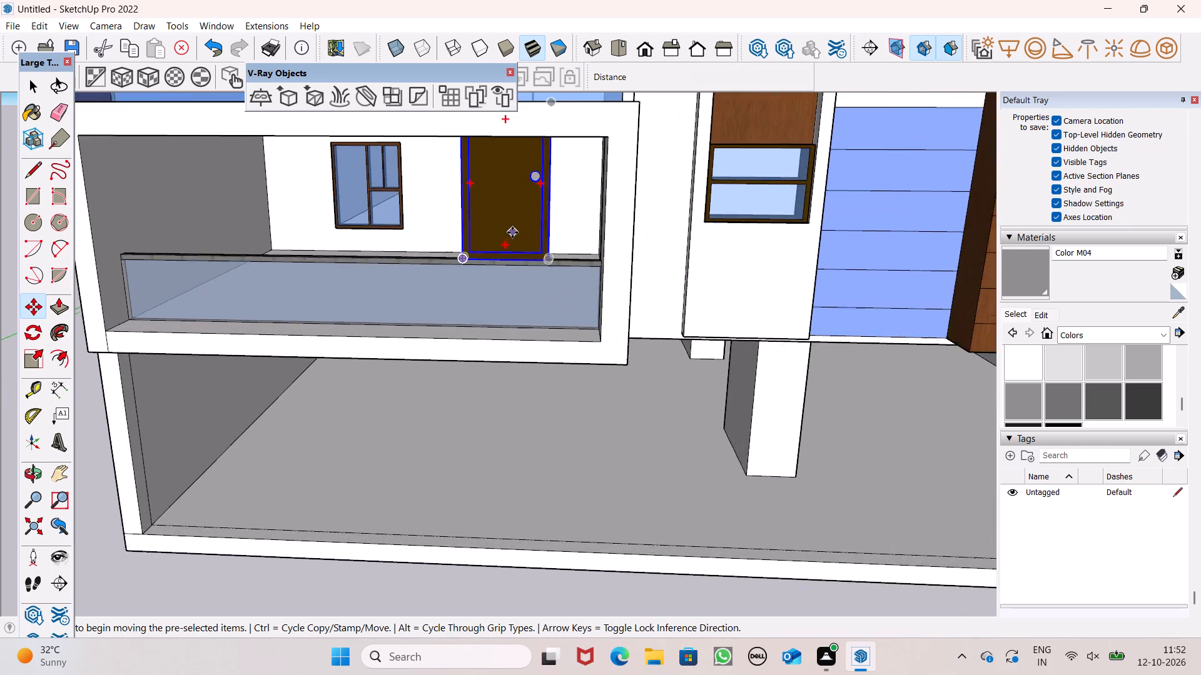
{"action": "scroll", "coordinate": [567, 231], "scroll_direction": "up", "scroll_amount": 1}
{"action": "middle_click_drag", "start_coordinate": [567, 231], "coordinate": [523, 302]}
{"action": "scroll", "coordinate": [523, 301], "scroll_direction": "up", "scroll_amount": 6}
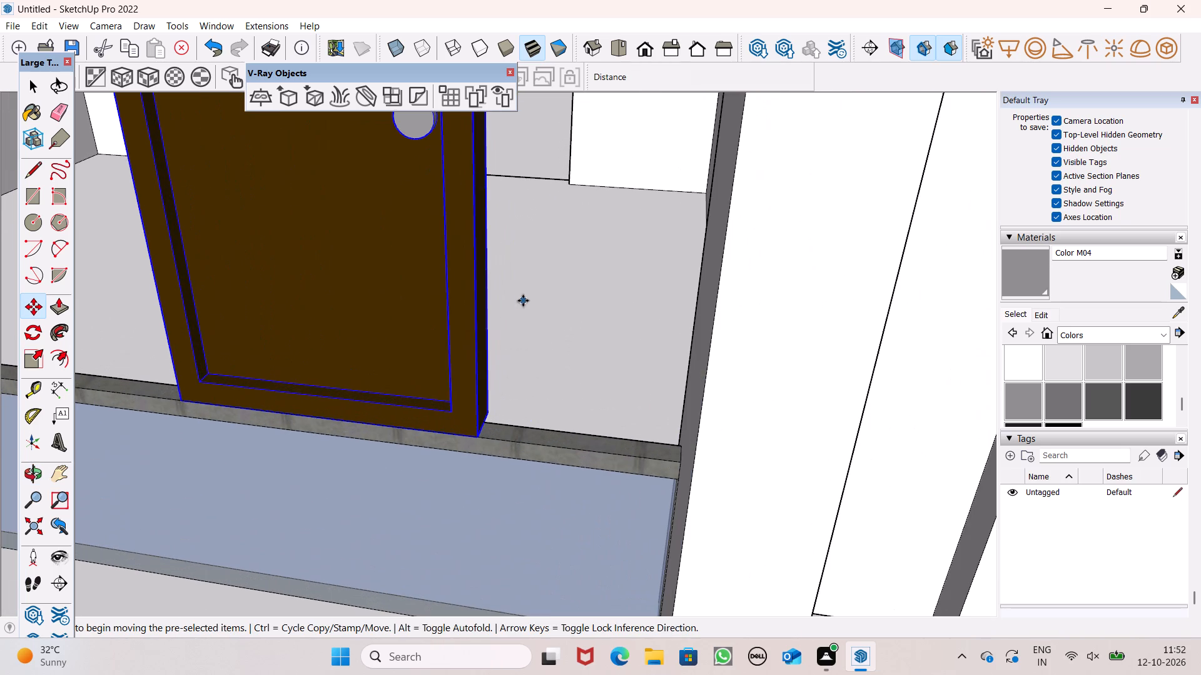
{"action": "left_click_drag", "start_coordinate": [481, 439], "coordinate": [572, 163]}
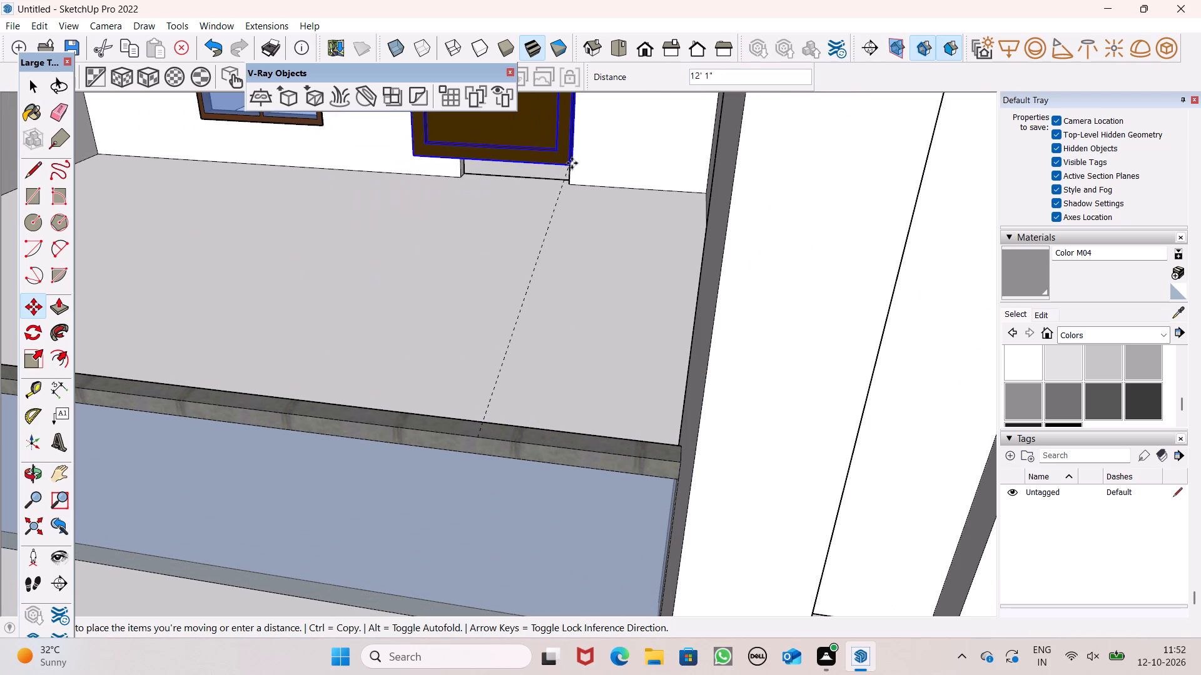
{"action": "left_click_drag", "start_coordinate": [572, 163], "coordinate": [566, 144]}
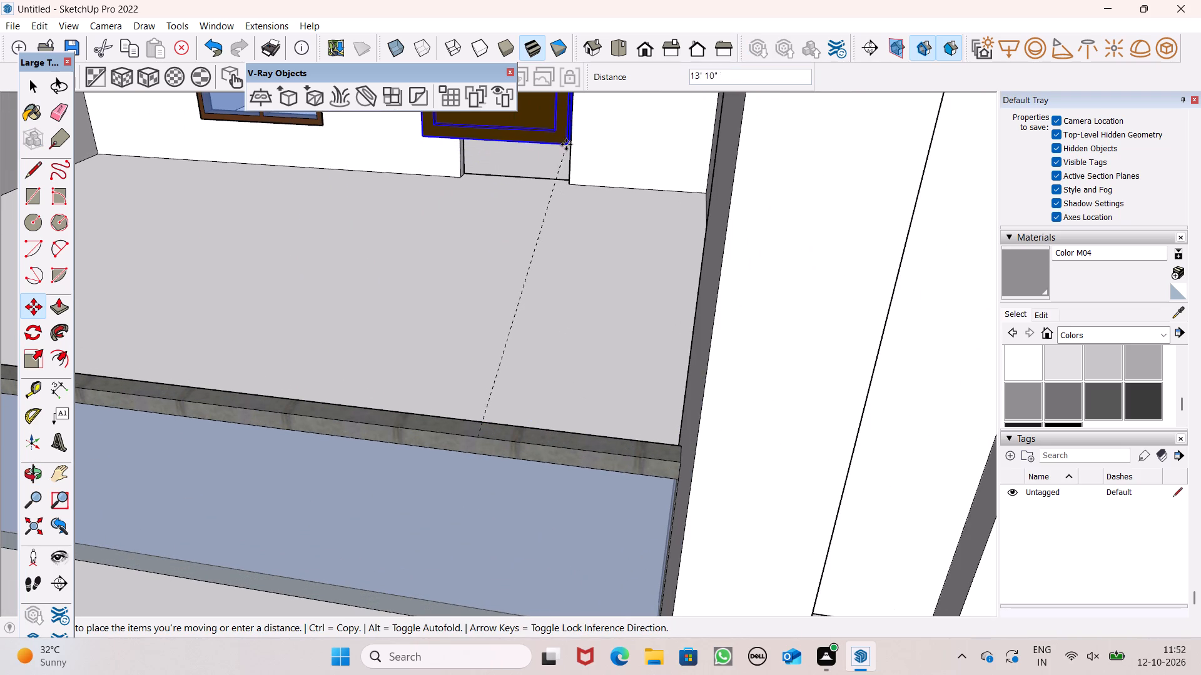
{"action": "left_click_drag", "start_coordinate": [566, 144], "coordinate": [562, 146]}
{"action": "middle_click_drag", "start_coordinate": [570, 174], "coordinate": [602, 133]}
{"action": "scroll", "coordinate": [572, 139], "scroll_direction": "up", "scroll_amount": 5}
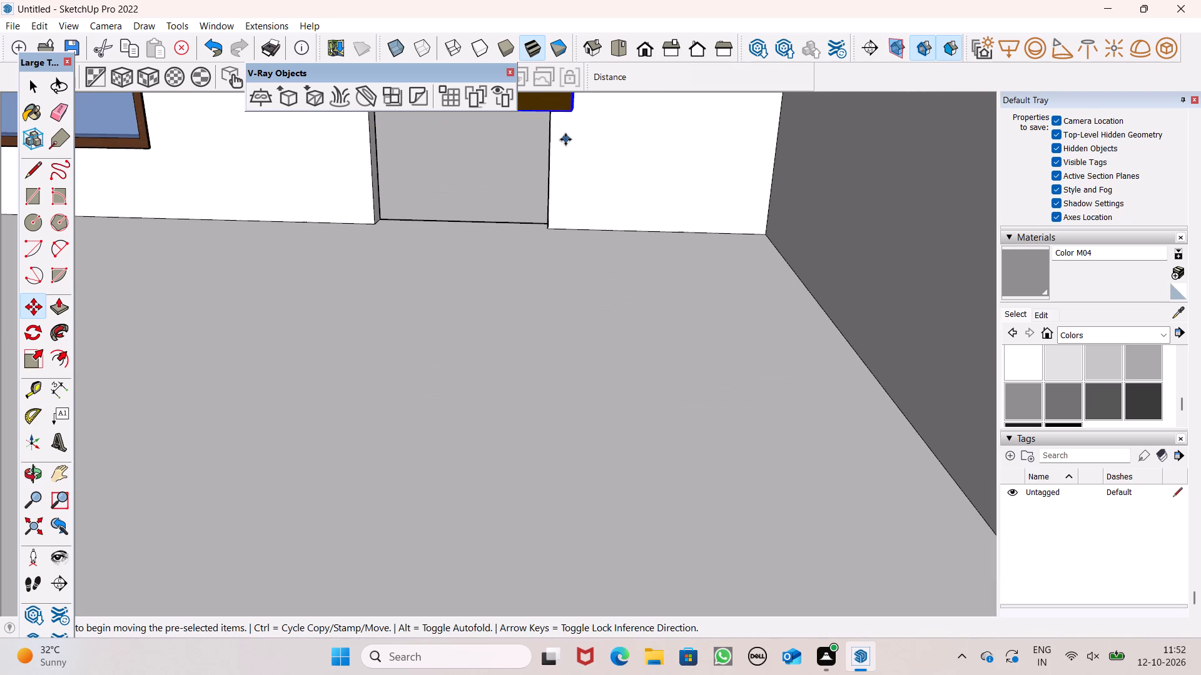
{"action": "left_click_drag", "start_coordinate": [569, 110], "coordinate": [543, 231]}
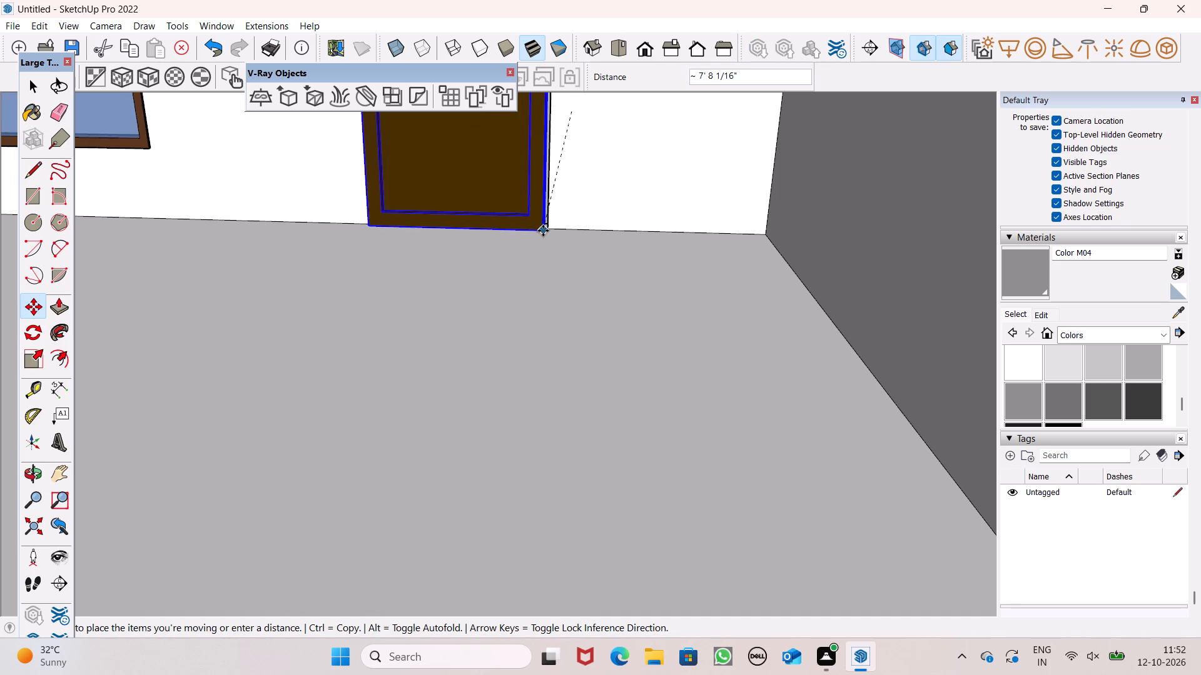
{"action": "left_click_drag", "start_coordinate": [543, 231], "coordinate": [549, 228]}
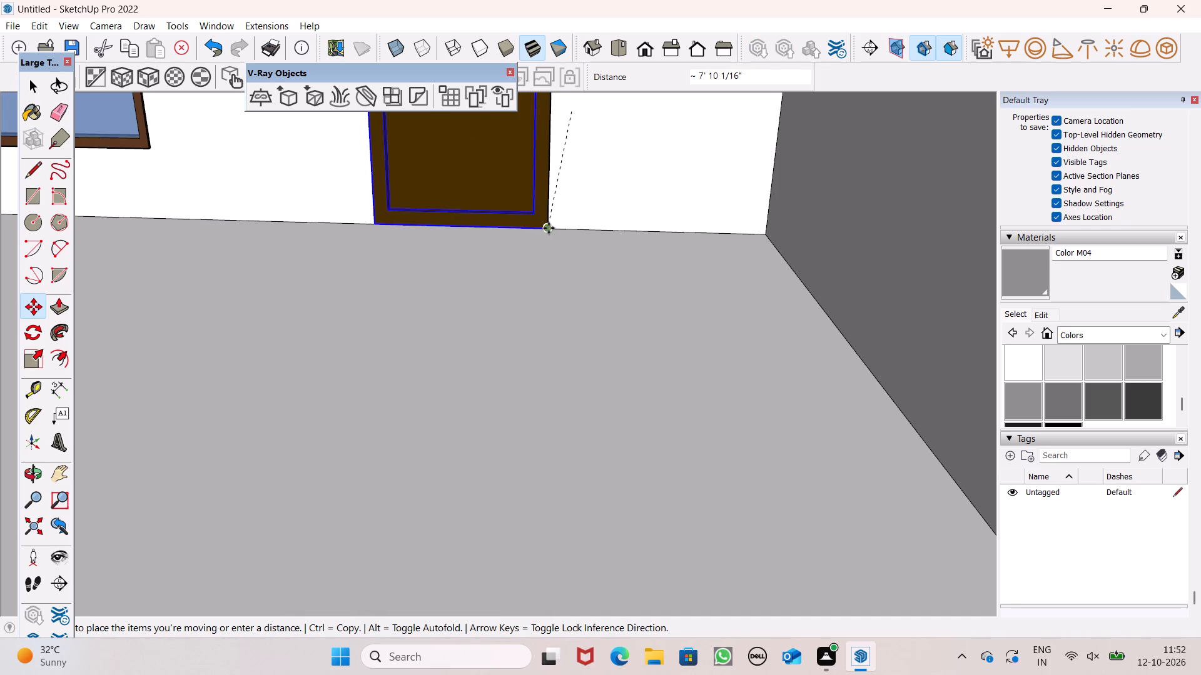
{"action": "left_click_drag", "start_coordinate": [549, 228], "coordinate": [548, 228]}
Scale the door group down in width and height from its upper corner, keeping the knob-side bottom corner in place.
{"action": "scroll", "coordinate": [575, 246], "scroll_direction": "down", "scroll_amount": 17}
{"action": "middle_click_drag", "start_coordinate": [609, 254], "coordinate": [622, 214]}
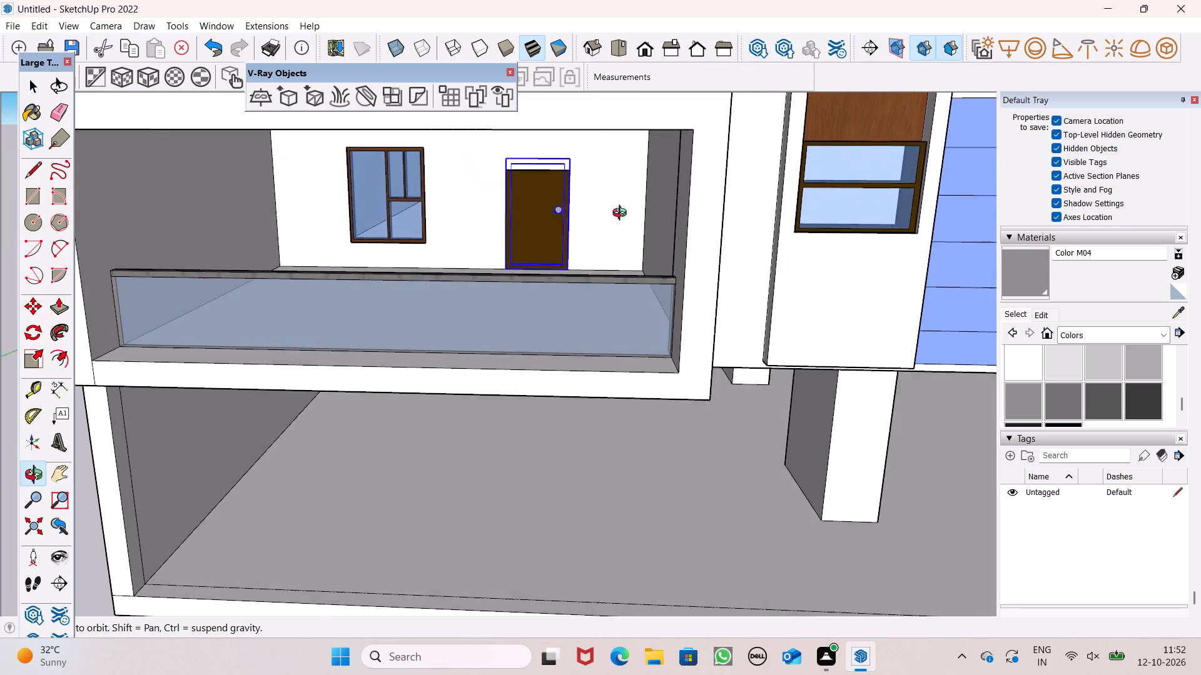
{"action": "middle_click_drag", "start_coordinate": [622, 214], "coordinate": [622, 211]}
{"action": "scroll", "coordinate": [554, 196], "scroll_direction": "up", "scroll_amount": 2}
{"action": "scroll", "coordinate": [568, 249], "scroll_direction": "up", "scroll_amount": 1}
{"action": "middle_click_drag", "start_coordinate": [569, 252], "coordinate": [575, 287]}
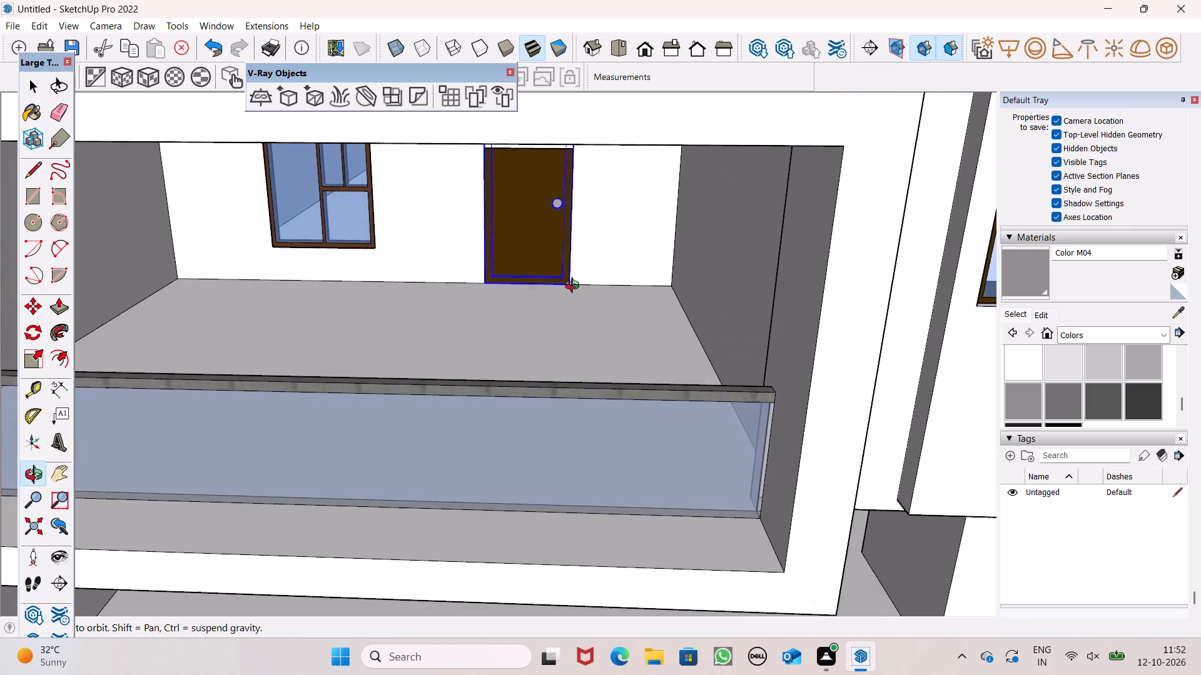
{"action": "middle_click_drag", "start_coordinate": [575, 287], "coordinate": [579, 257]}
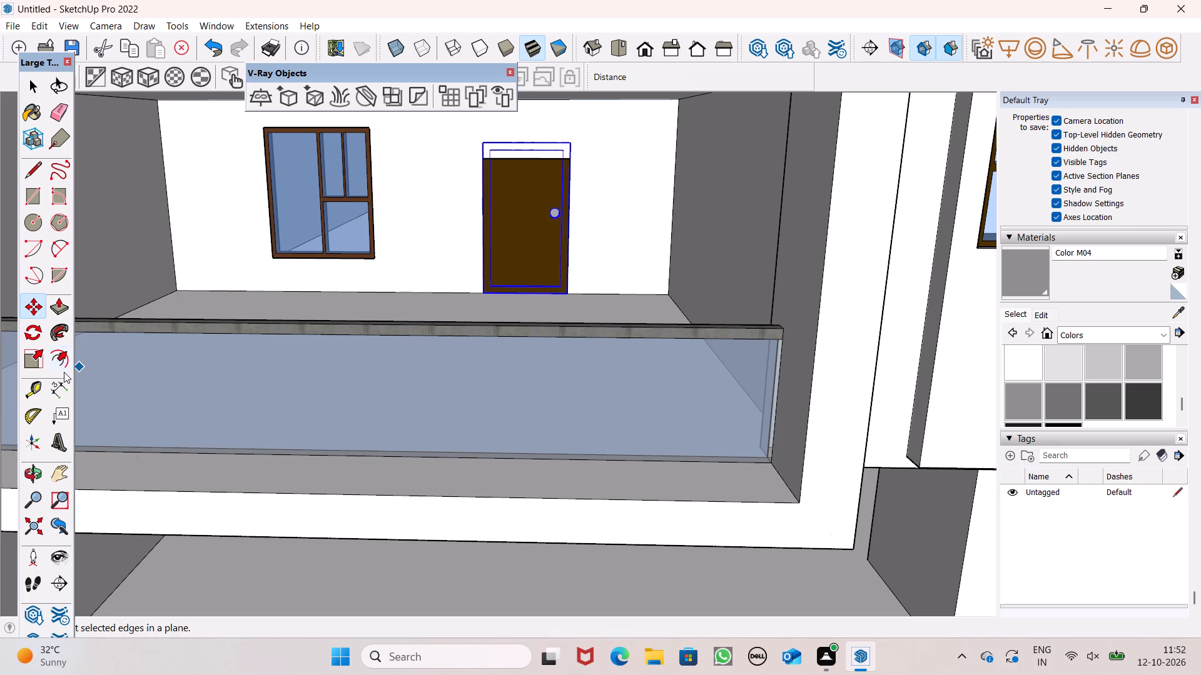
{"action": "left_click", "coordinate": [46, 359]}
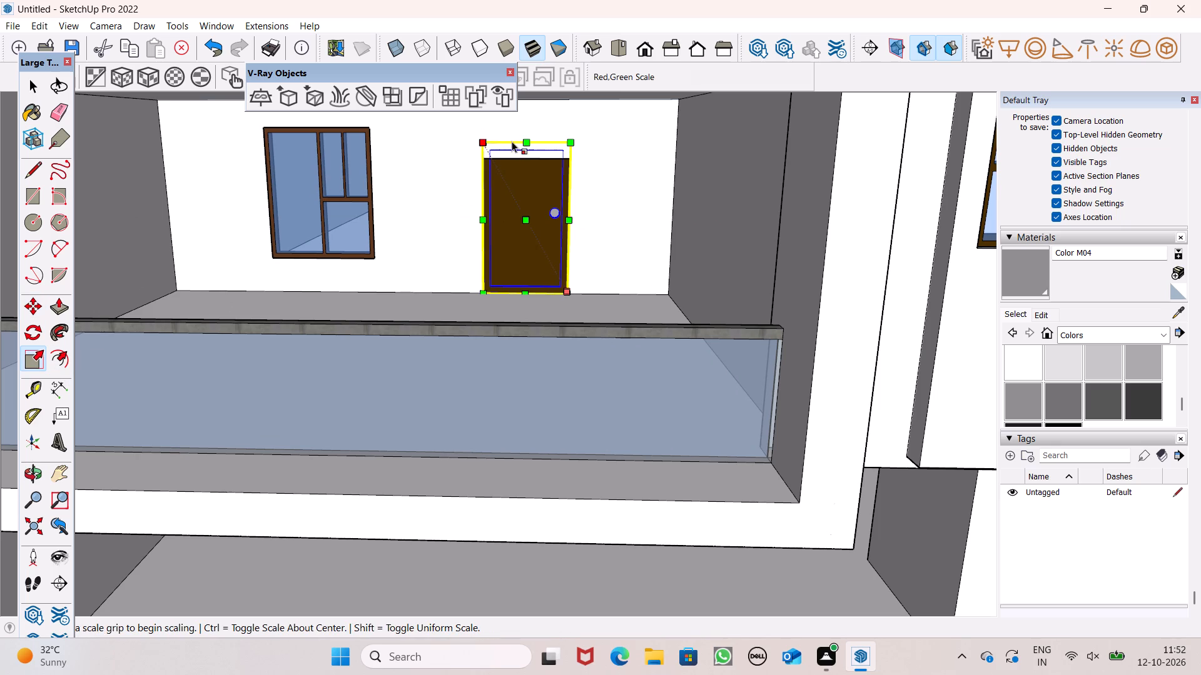
{"action": "left_click_drag", "start_coordinate": [485, 141], "coordinate": [510, 211]}
{"action": "scroll", "coordinate": [526, 186], "scroll_direction": "up", "scroll_amount": 7}
{"action": "scroll", "coordinate": [541, 184], "scroll_direction": "down", "scroll_amount": 5}
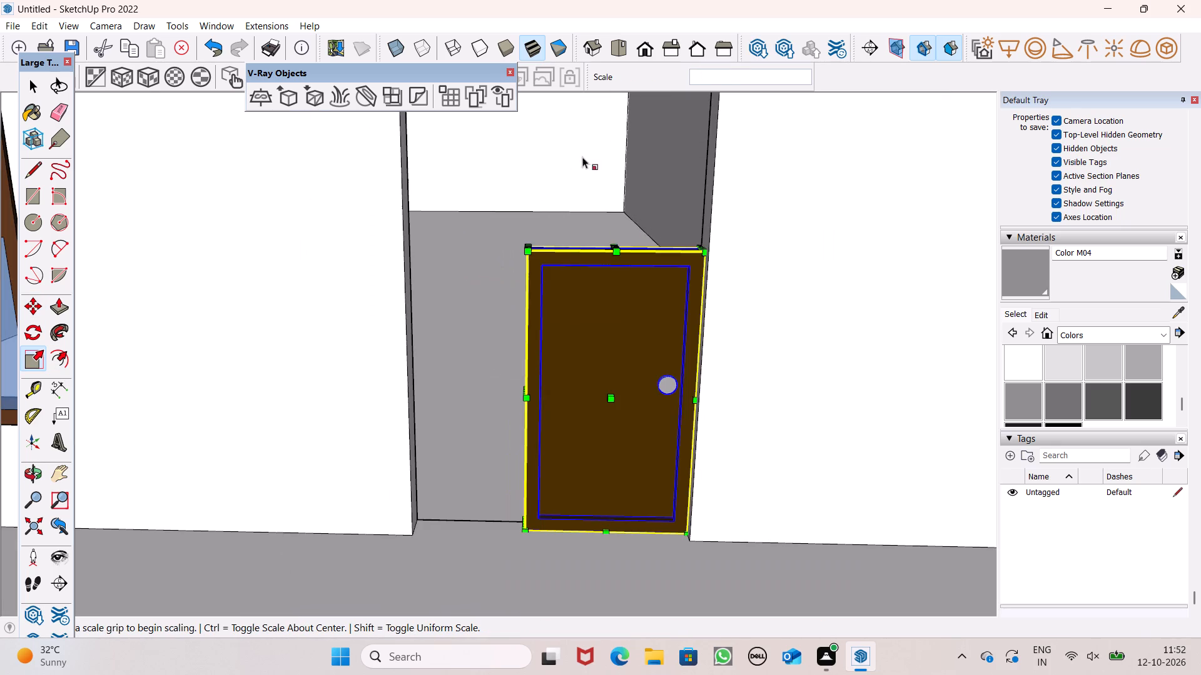
Stretch the door group's height from its top edge up to the top of the lowest balcony's door opening.
{"action": "scroll", "coordinate": [663, 302], "scroll_direction": "up", "scroll_amount": 1}
{"action": "middle_click_drag", "start_coordinate": [677, 299], "coordinate": [702, 296]}
{"action": "scroll", "coordinate": [594, 233], "scroll_direction": "up", "scroll_amount": 8}
{"action": "middle_click_drag", "start_coordinate": [590, 230], "coordinate": [632, 325]}
{"action": "left_click_drag", "start_coordinate": [572, 211], "coordinate": [568, 74]}
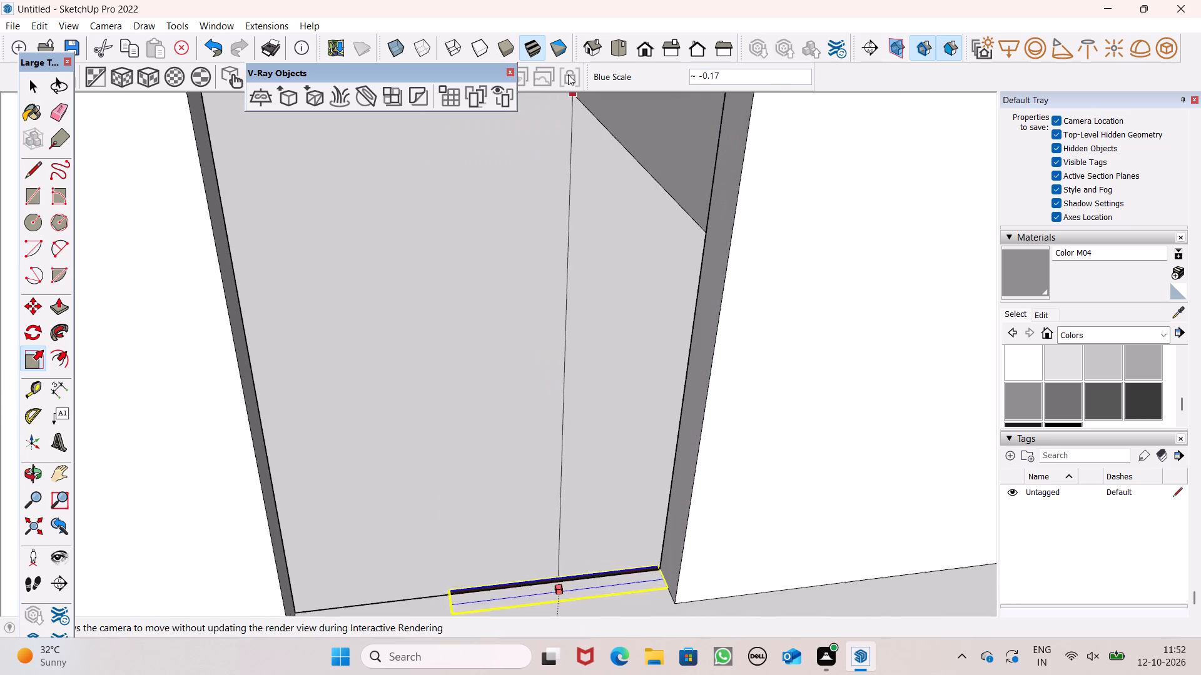
{"action": "left_click_drag", "start_coordinate": [568, 74], "coordinate": [576, 294]}
Stretch the door group's width from the side opposite the knob out to the opening's far edge.
{"action": "scroll", "coordinate": [612, 207], "scroll_direction": "down", "scroll_amount": 4}
{"action": "middle_click_drag", "start_coordinate": [614, 271], "coordinate": [623, 252]}
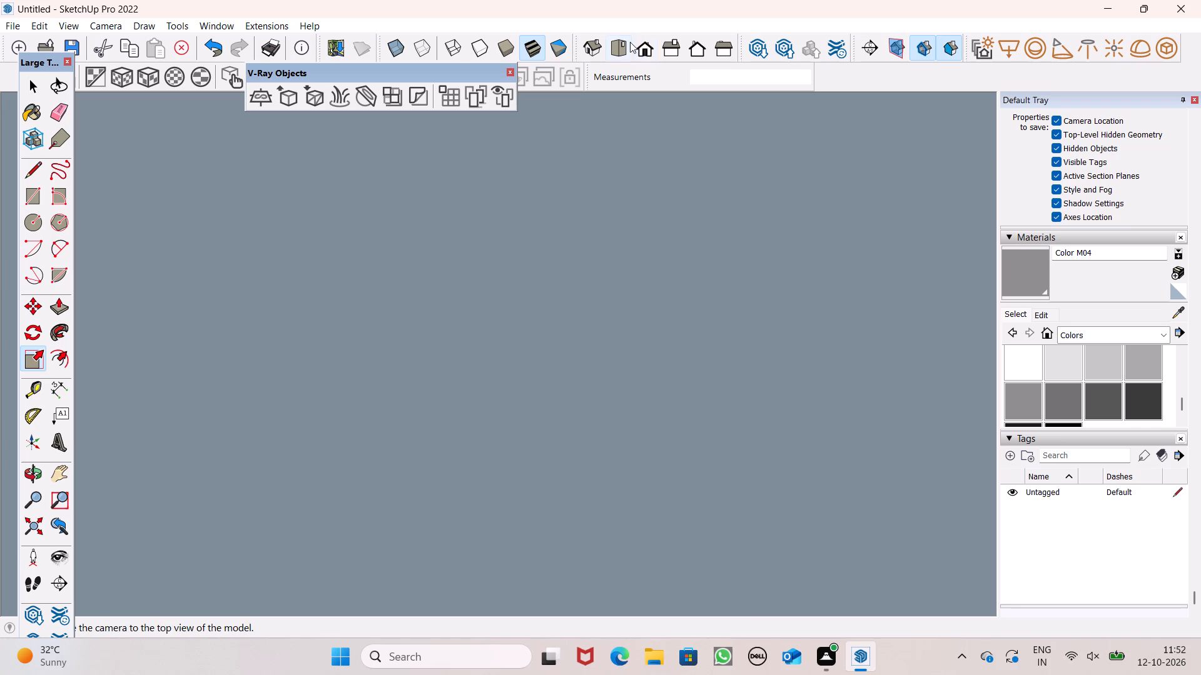
{"action": "left_click", "coordinate": [649, 50]}
{"action": "scroll", "coordinate": [983, 212], "scroll_direction": "down", "scroll_amount": 6}
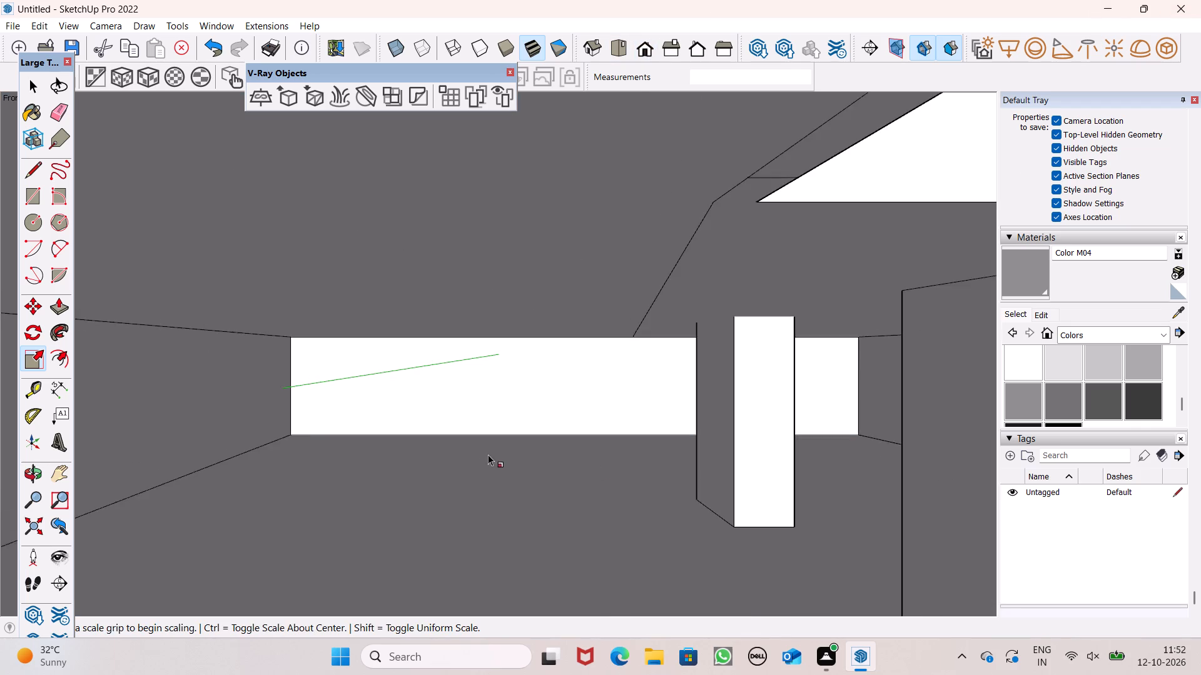
{"action": "scroll", "coordinate": [498, 456], "scroll_direction": "down", "scroll_amount": 6}
{"action": "middle_click_drag", "start_coordinate": [502, 429], "coordinate": [544, 489]}
{"action": "scroll", "coordinate": [465, 400], "scroll_direction": "up", "scroll_amount": 7}
{"action": "scroll", "coordinate": [480, 302], "scroll_direction": "up", "scroll_amount": 2}
{"action": "middle_click_drag", "start_coordinate": [487, 302], "coordinate": [454, 322]}
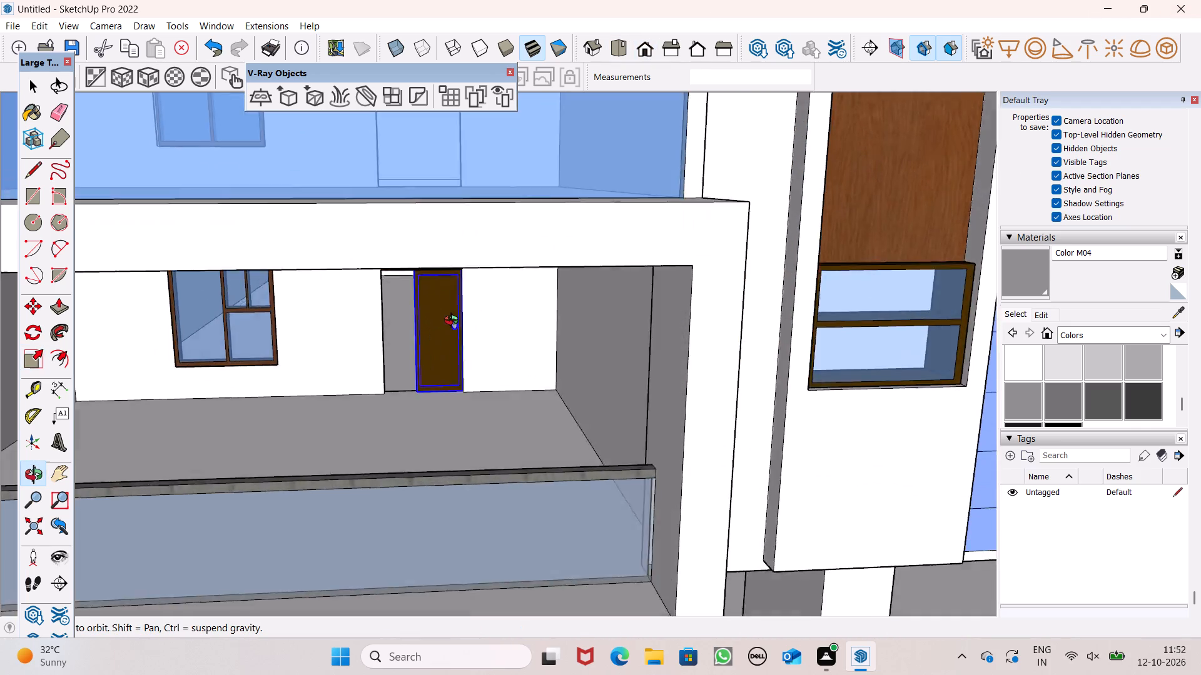
{"action": "middle_click_drag", "start_coordinate": [454, 322], "coordinate": [472, 281]}
{"action": "scroll", "coordinate": [454, 322], "scroll_direction": "up", "scroll_amount": 7}
{"action": "middle_click_drag", "start_coordinate": [468, 288], "coordinate": [576, 272]}
{"action": "scroll", "coordinate": [373, 392], "scroll_direction": "up", "scroll_amount": 2}
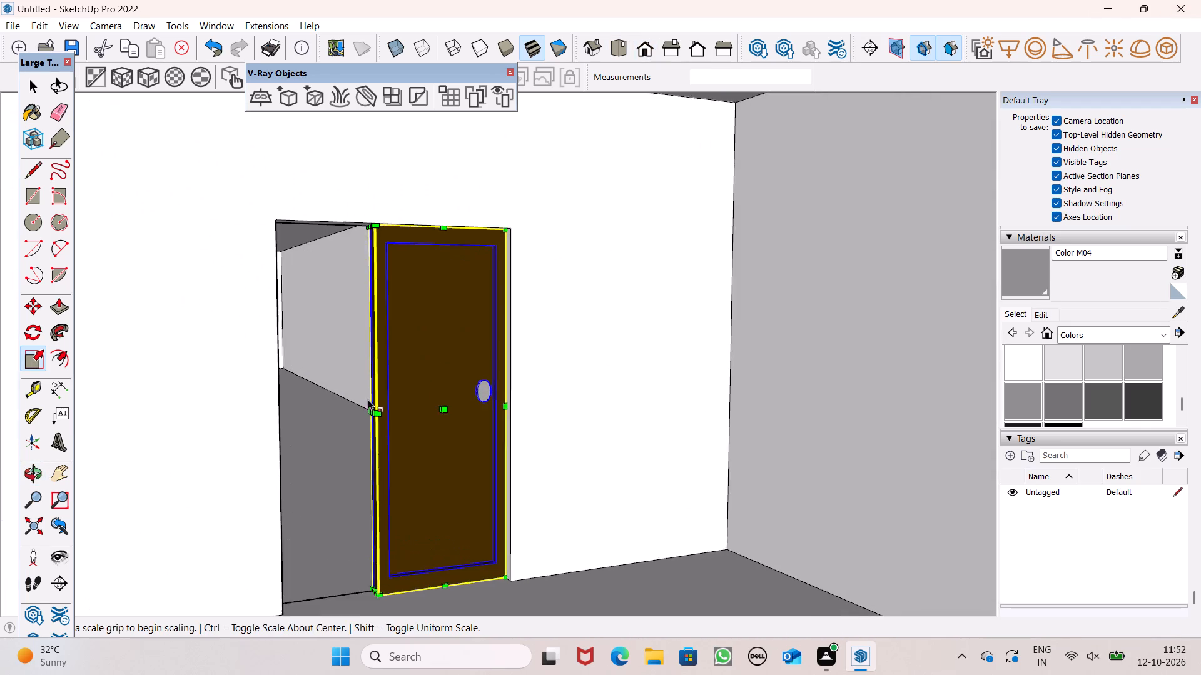
{"action": "scroll", "coordinate": [368, 399], "scroll_direction": "up", "scroll_amount": 1}
{"action": "left_click_drag", "start_coordinate": [375, 417], "coordinate": [241, 434]}
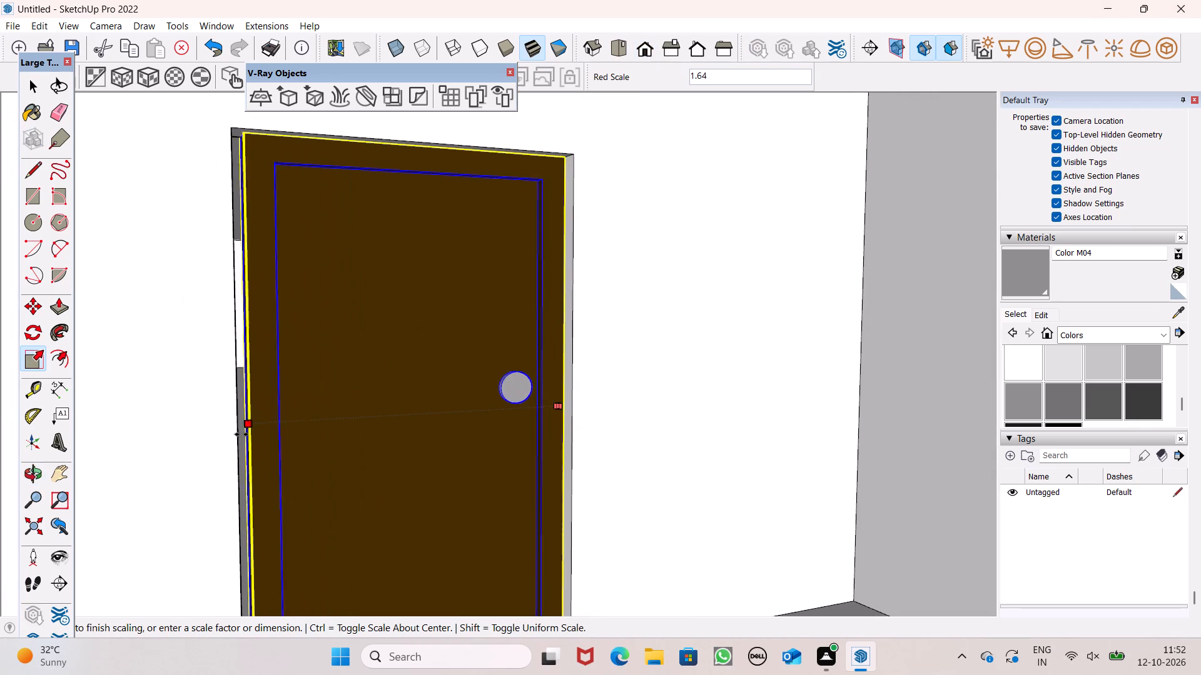
{"action": "left_click_drag", "start_coordinate": [241, 434], "coordinate": [223, 436]}
{"action": "scroll", "coordinate": [332, 369], "scroll_direction": "down", "scroll_amount": 6}
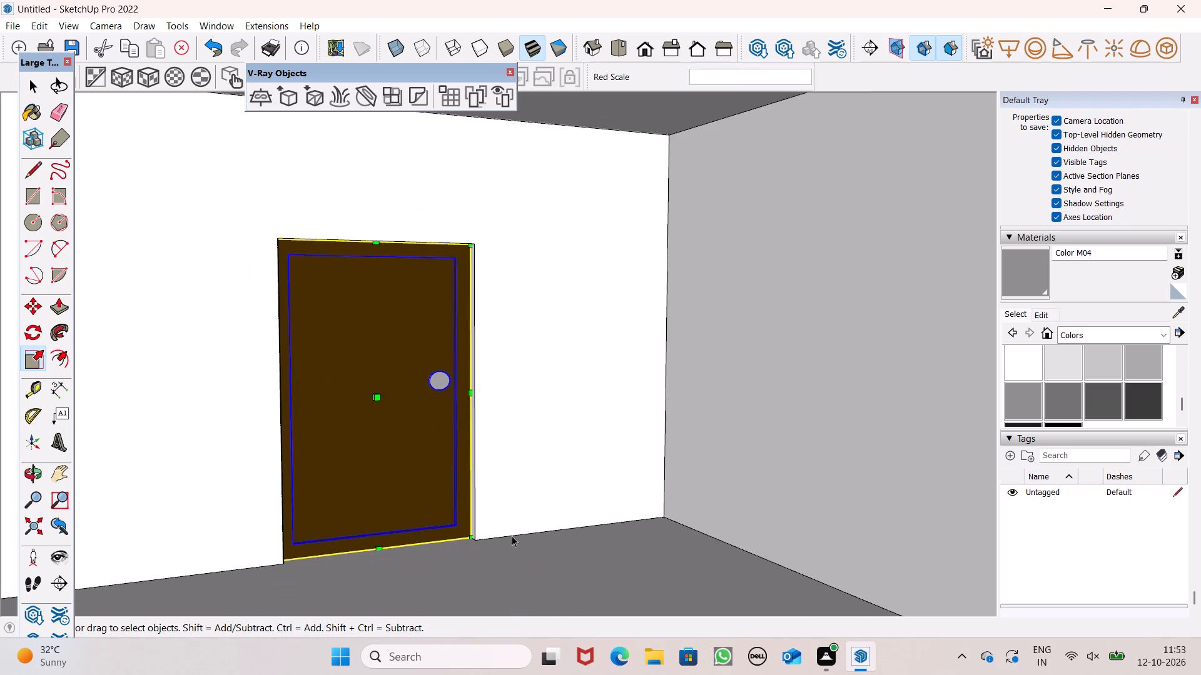
{"action": "key", "text": "space"}
Move the door group by its knob-side lower corner onto the bottom corner of the wall opening.
{"action": "middle_click_drag", "start_coordinate": [481, 533], "coordinate": [381, 581]}
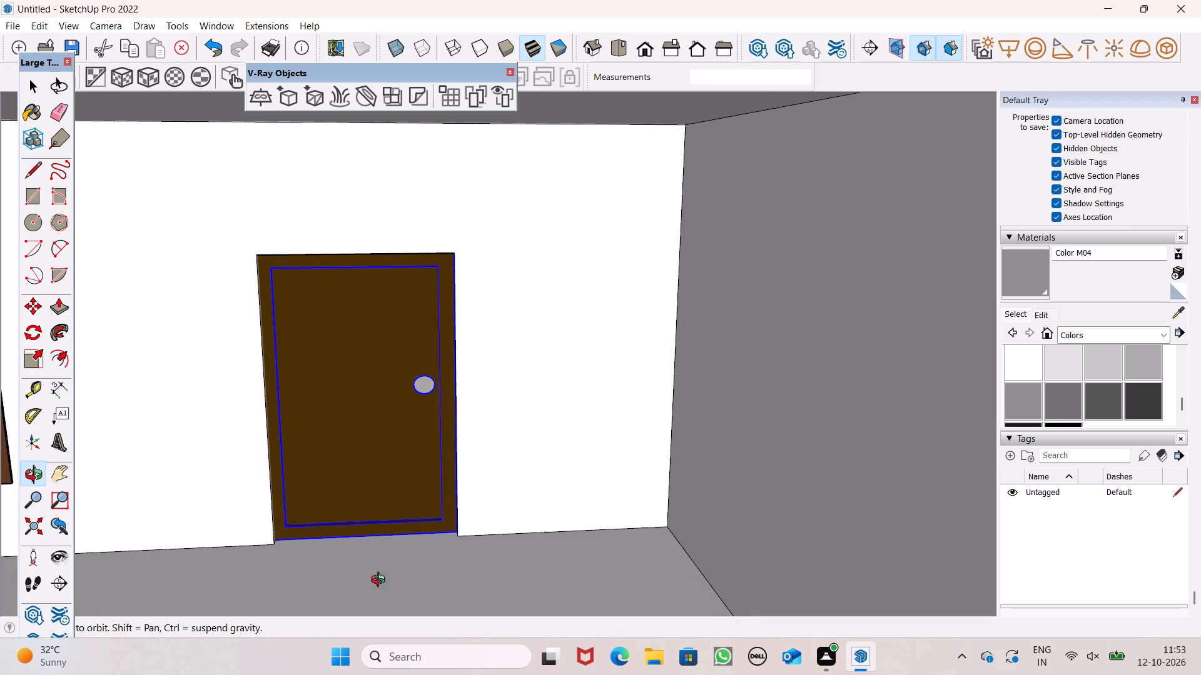
{"action": "middle_click_drag", "start_coordinate": [381, 581], "coordinate": [380, 581]}
{"action": "key", "text": "m"}
{"action": "key", "text": "Return"}
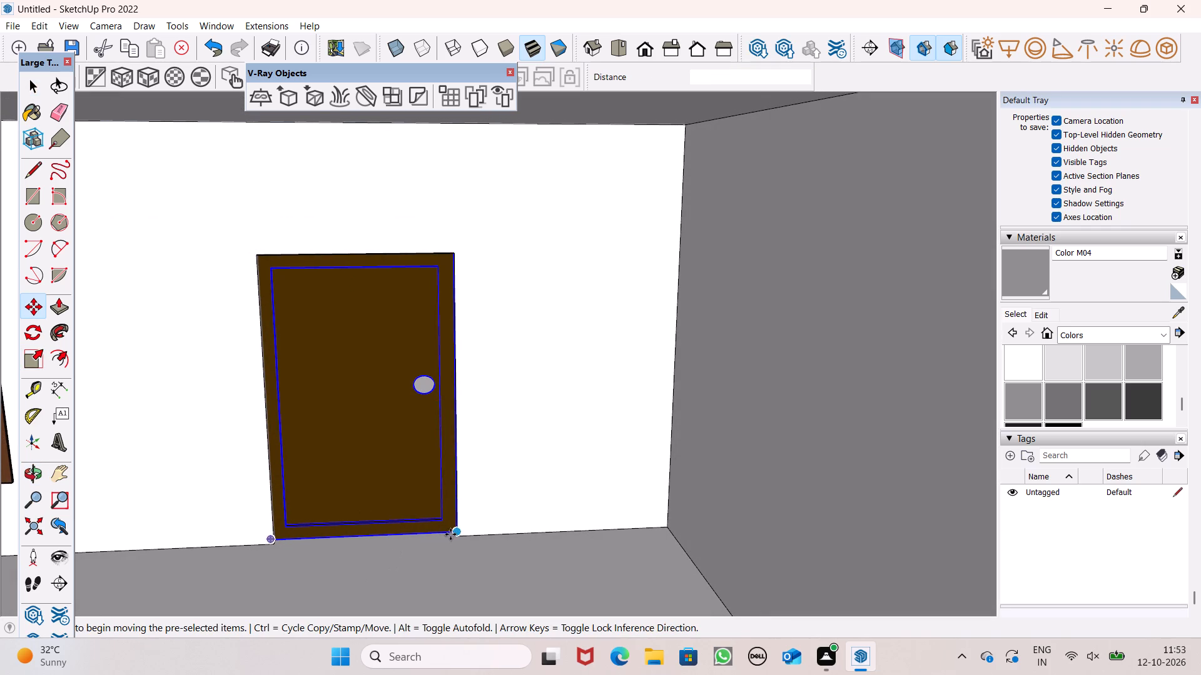
{"action": "left_click", "coordinate": [454, 534]}
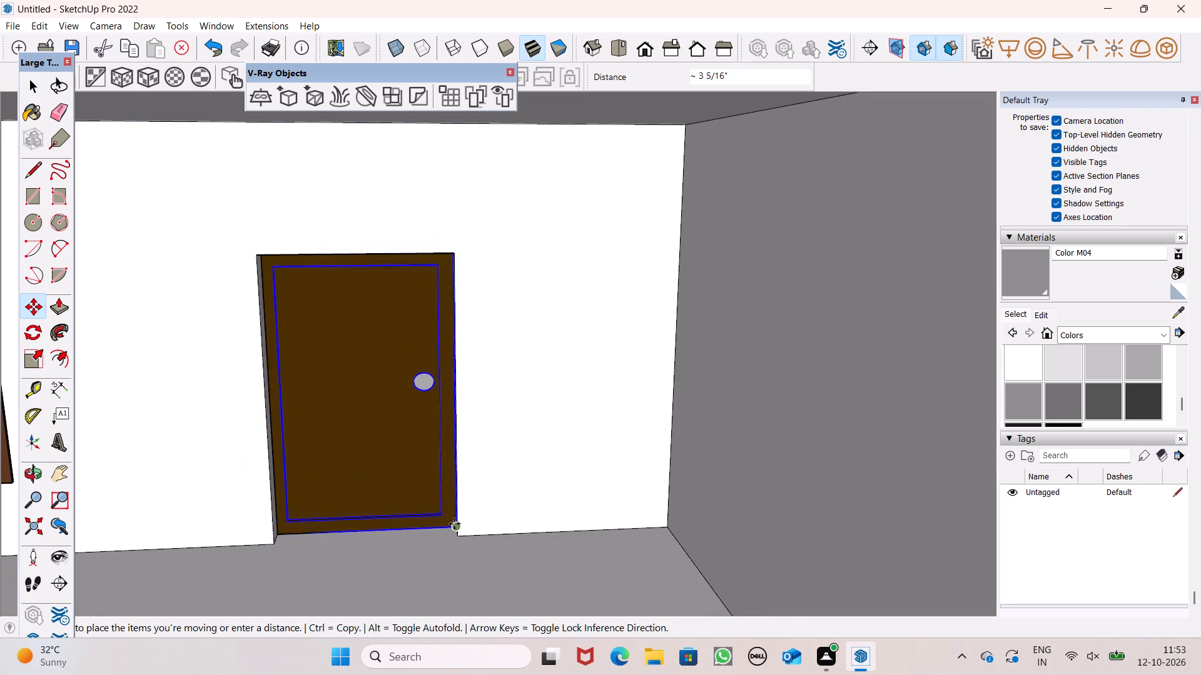
{"action": "left_click", "coordinate": [466, 537]}
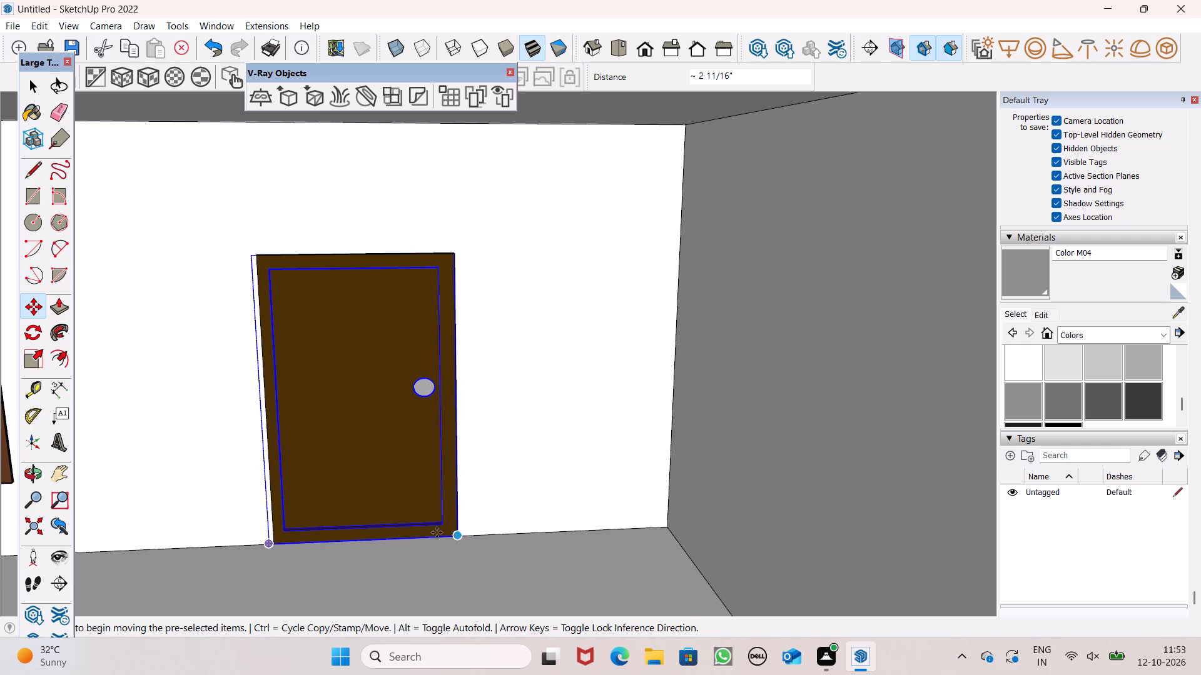
Scale the door group uniformly to 0.83 from its upper corner opposite the knob.
{"action": "left_click", "coordinate": [25, 356]}
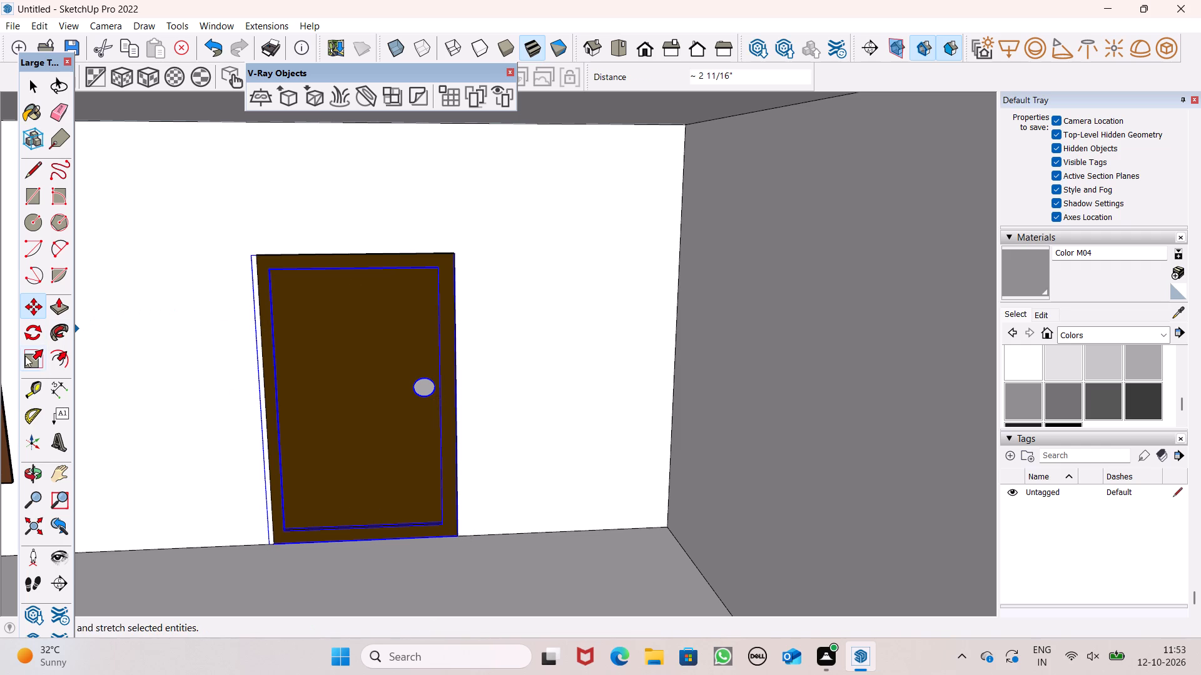
{"action": "left_click_drag", "start_coordinate": [252, 253], "coordinate": [293, 305]}
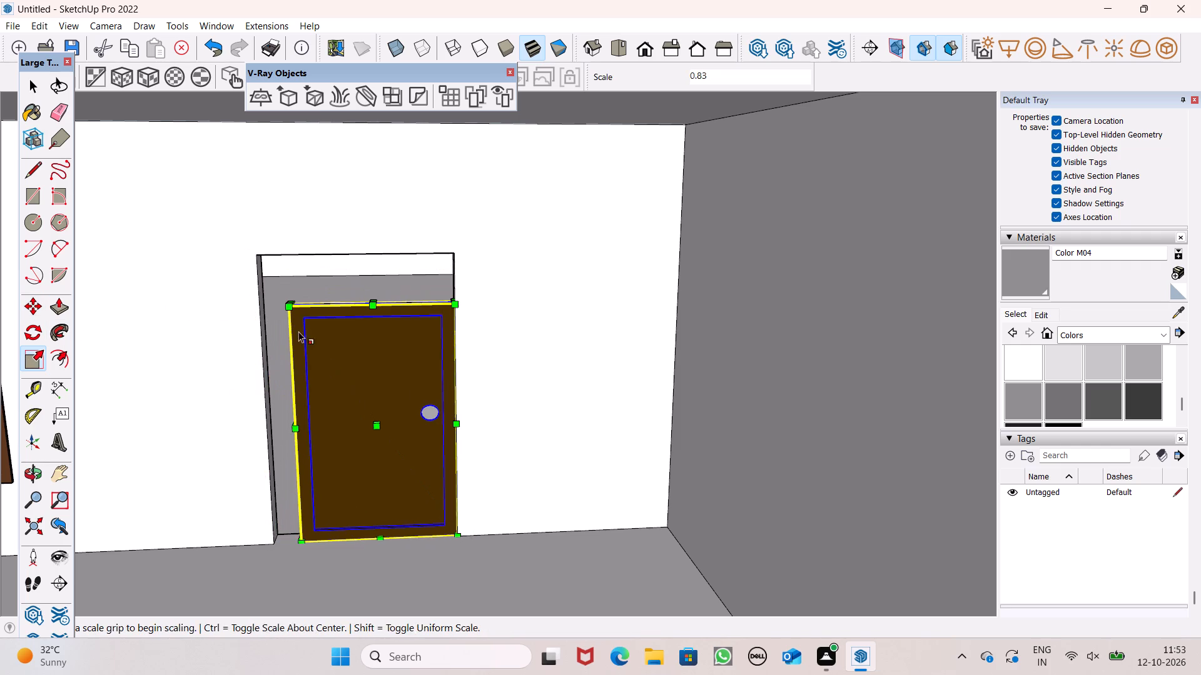
Scale the door group's width by 1.18 from the side opposite the knob, to meet the opening's edge.
{"action": "middle_click_drag", "start_coordinate": [302, 392], "coordinate": [407, 418]}
{"action": "scroll", "coordinate": [412, 418], "scroll_direction": "up", "scroll_amount": 1}
{"action": "middle_click_drag", "start_coordinate": [397, 454], "coordinate": [328, 363]}
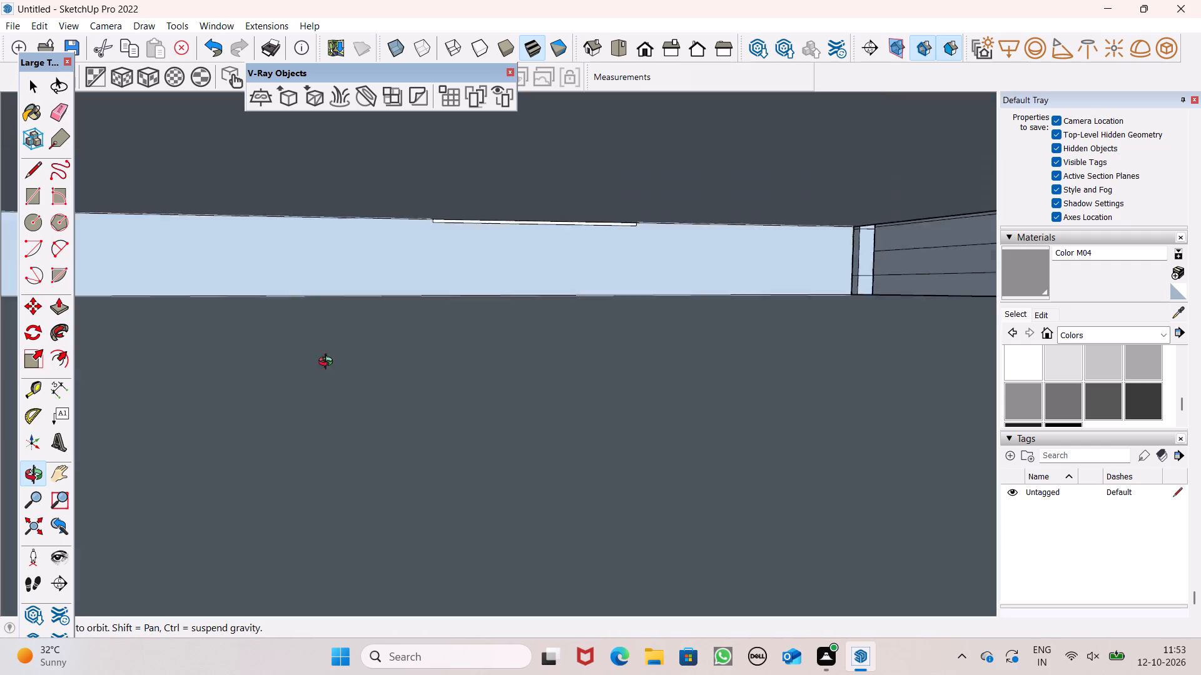
{"action": "middle_click_drag", "start_coordinate": [328, 363], "coordinate": [313, 386]}
{"action": "scroll", "coordinate": [399, 323], "scroll_direction": "down", "scroll_amount": 11}
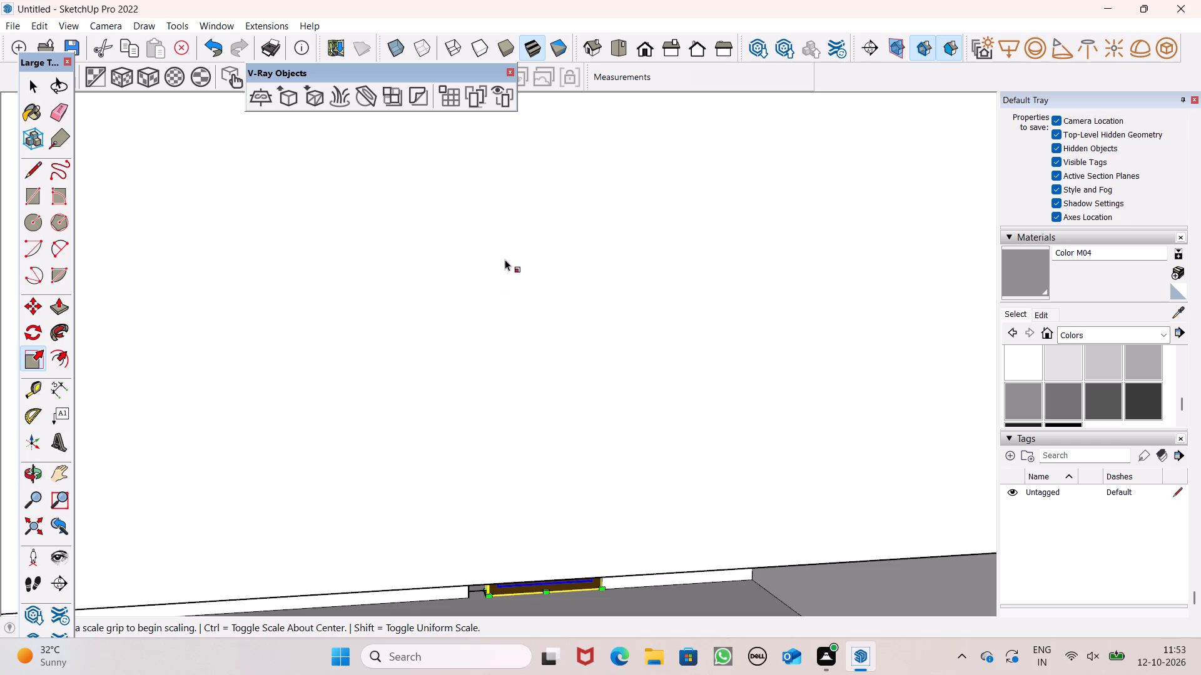
{"action": "middle_click_drag", "start_coordinate": [499, 559], "coordinate": [520, 496]}
{"action": "scroll", "coordinate": [483, 491], "scroll_direction": "up", "scroll_amount": 6}
{"action": "scroll", "coordinate": [492, 497], "scroll_direction": "down", "scroll_amount": 5}
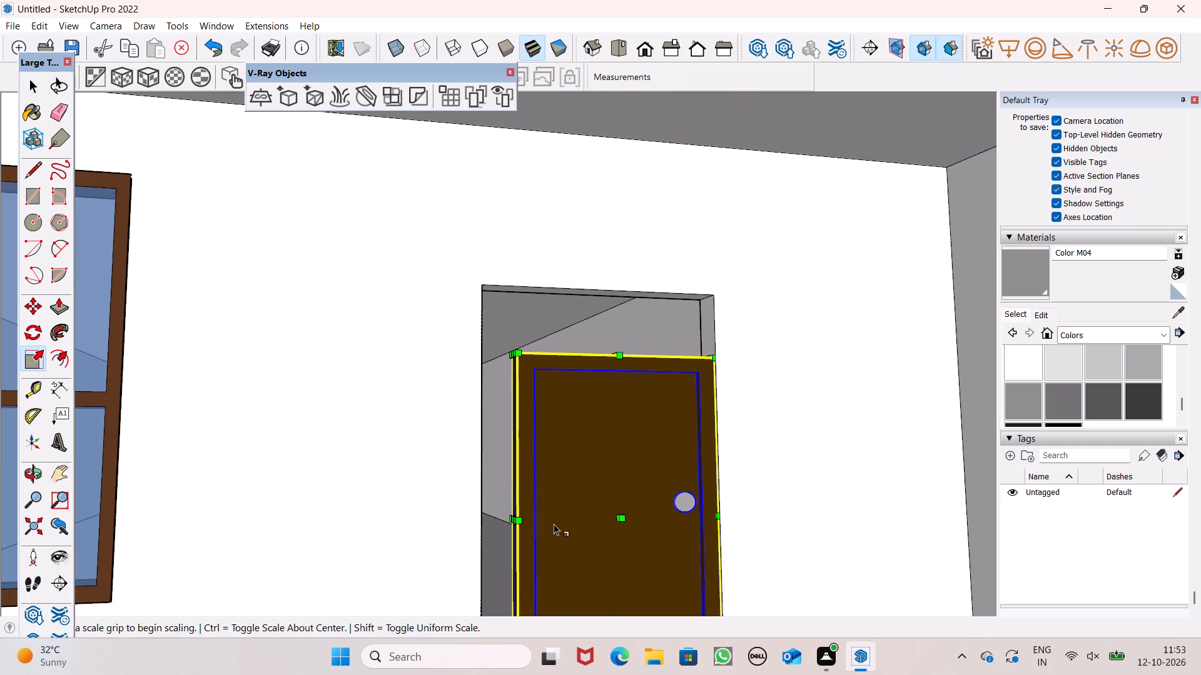
{"action": "scroll", "coordinate": [545, 534], "scroll_direction": "up", "scroll_amount": 4}
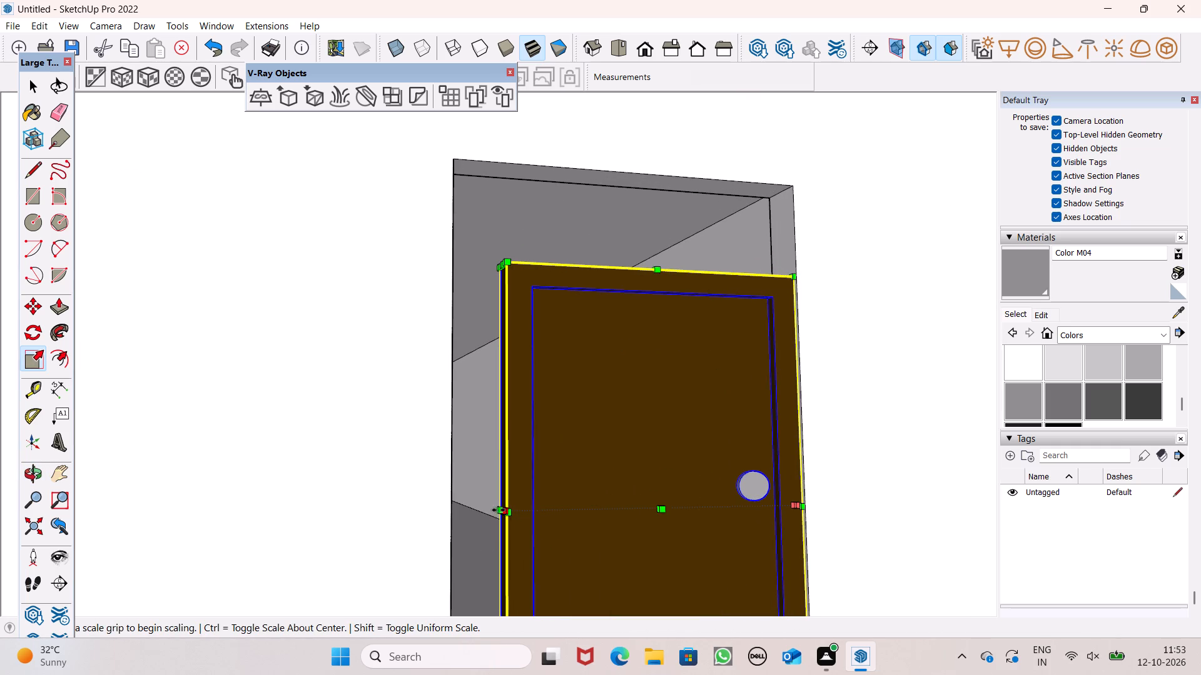
{"action": "scroll", "coordinate": [496, 512], "scroll_direction": "up", "scroll_amount": 4}
{"action": "scroll", "coordinate": [495, 519], "scroll_direction": "down", "scroll_amount": 4}
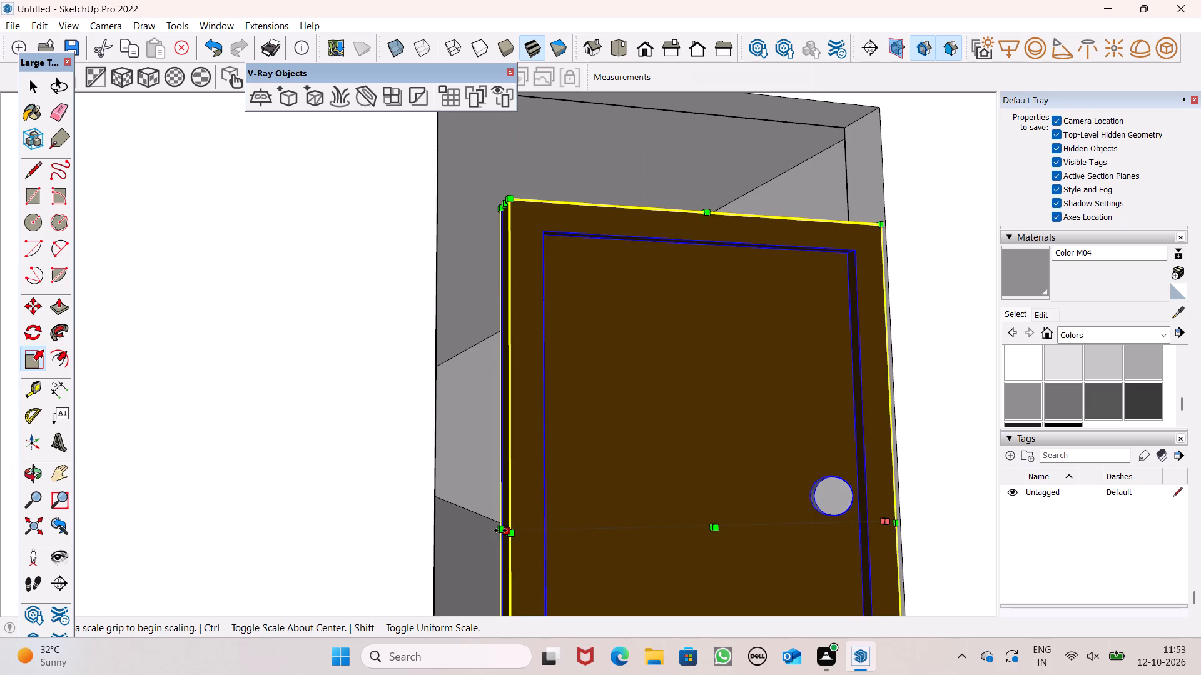
{"action": "middle_click_drag", "start_coordinate": [515, 564], "coordinate": [564, 597]}
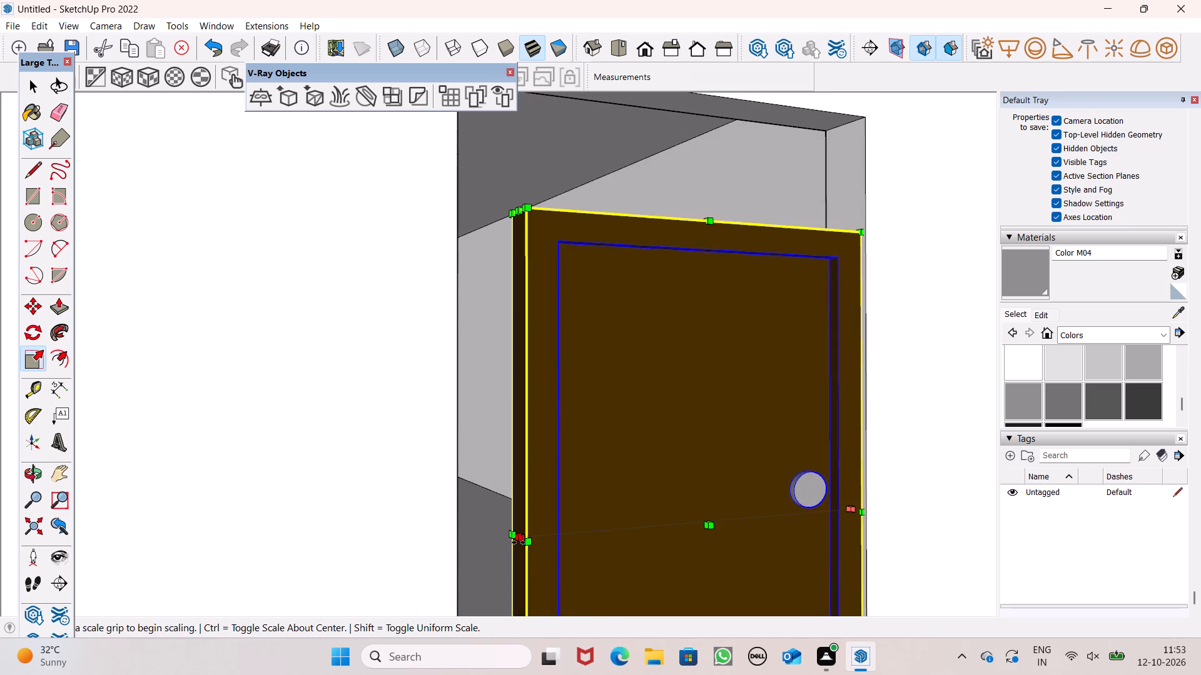
{"action": "left_click_drag", "start_coordinate": [518, 539], "coordinate": [448, 546]}
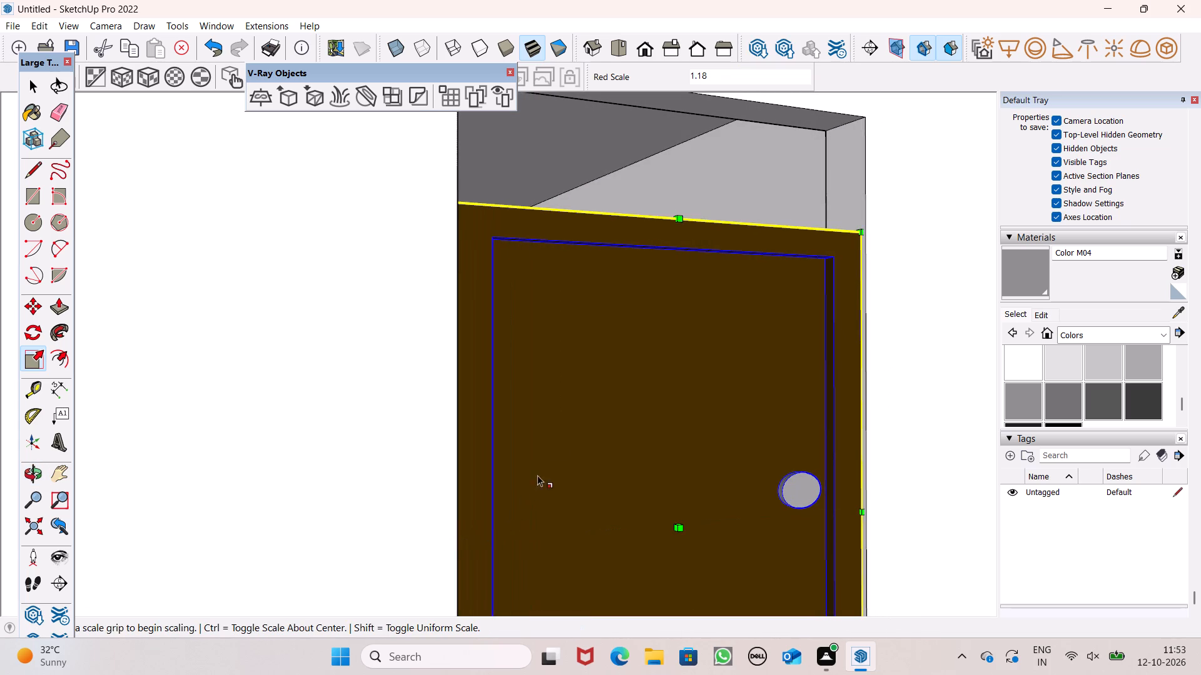
Stretch the door group's height from its top edge to the top of the opening.
{"action": "middle_click_drag", "start_coordinate": [715, 237], "coordinate": [792, 351]}
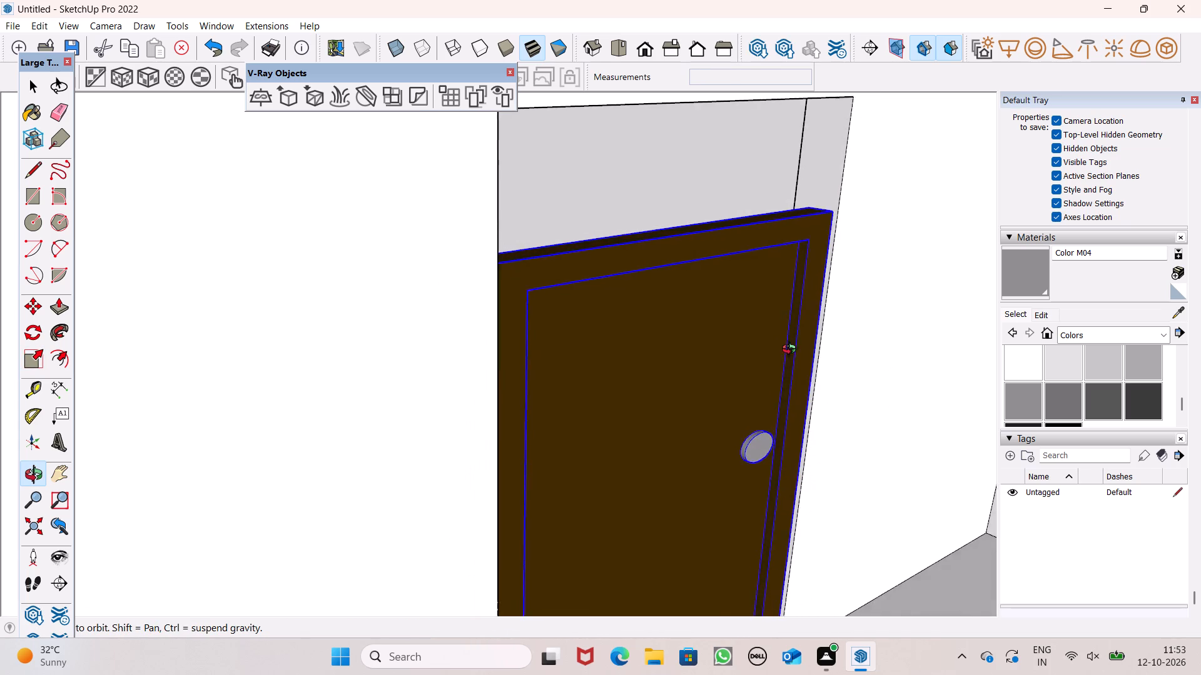
{"action": "middle_click_drag", "start_coordinate": [792, 351], "coordinate": [882, 392]}
{"action": "middle_click", "coordinate": [882, 392]}
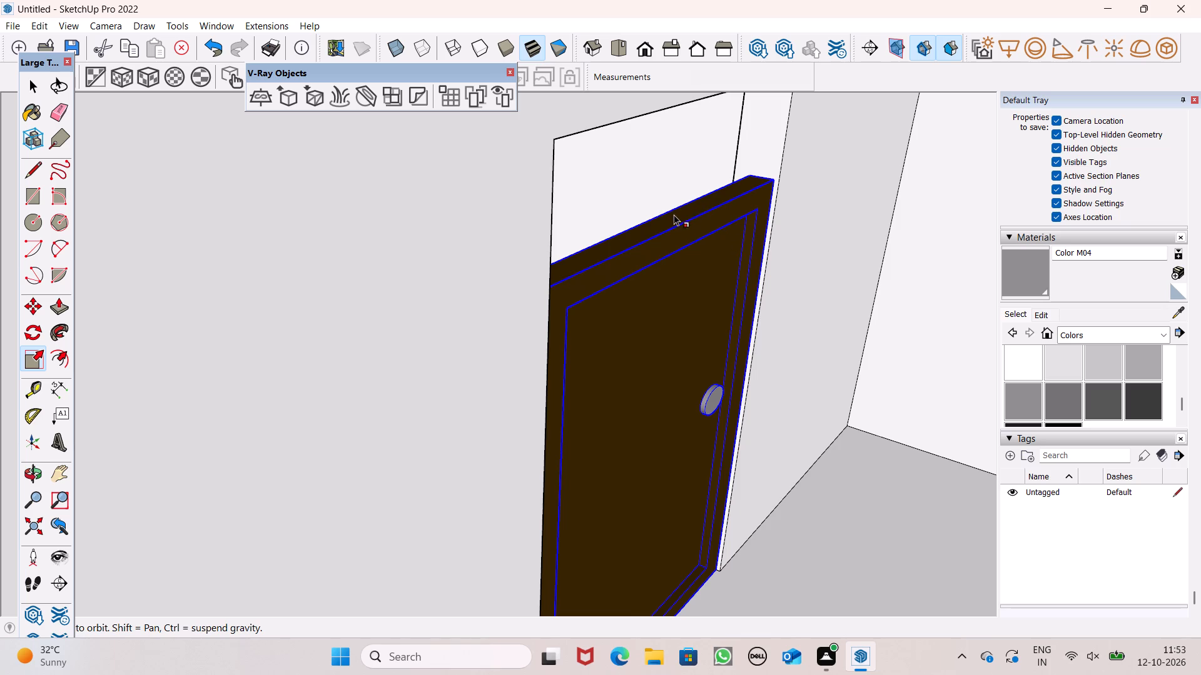
{"action": "left_click_drag", "start_coordinate": [666, 216], "coordinate": [637, 118]}
{"action": "scroll", "coordinate": [630, 208], "scroll_direction": "down", "scroll_amount": 12}
{"action": "key", "text": "space"}
Copy the fitted door group from the lowest balcony straight up to the door opening of the balcony above.
{"action": "left_click", "coordinate": [654, 60]}
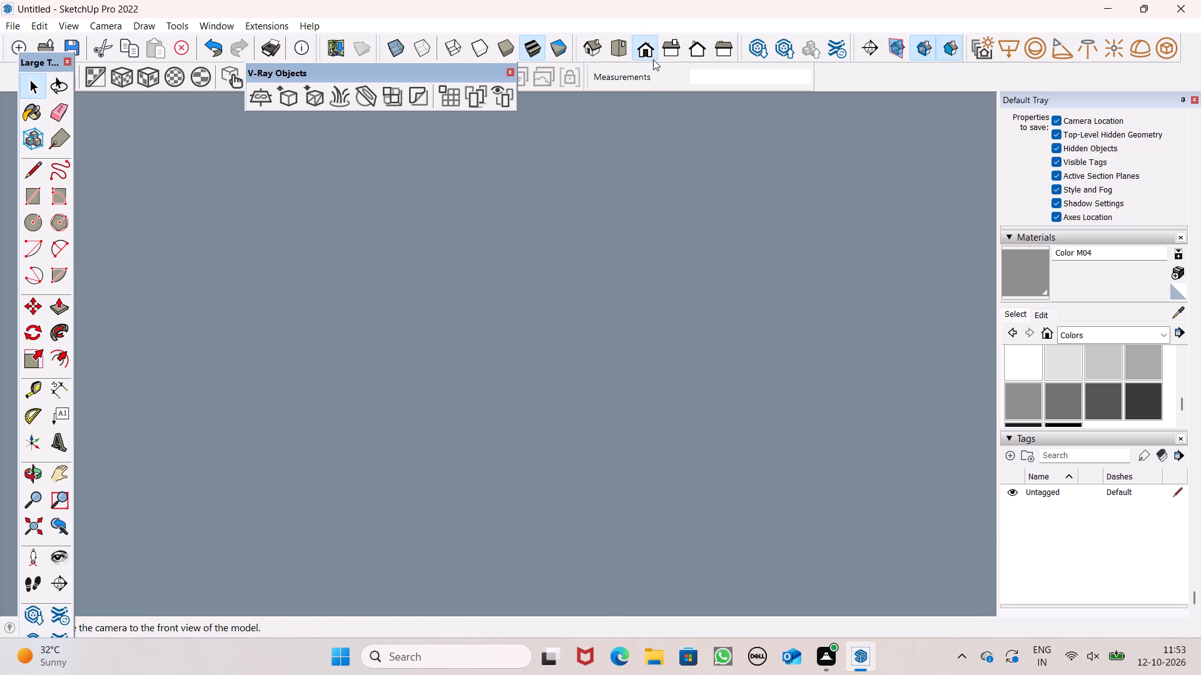
{"action": "scroll", "coordinate": [677, 189], "scroll_direction": "down", "scroll_amount": 14}
{"action": "scroll", "coordinate": [666, 173], "scroll_direction": "down", "scroll_amount": 14}
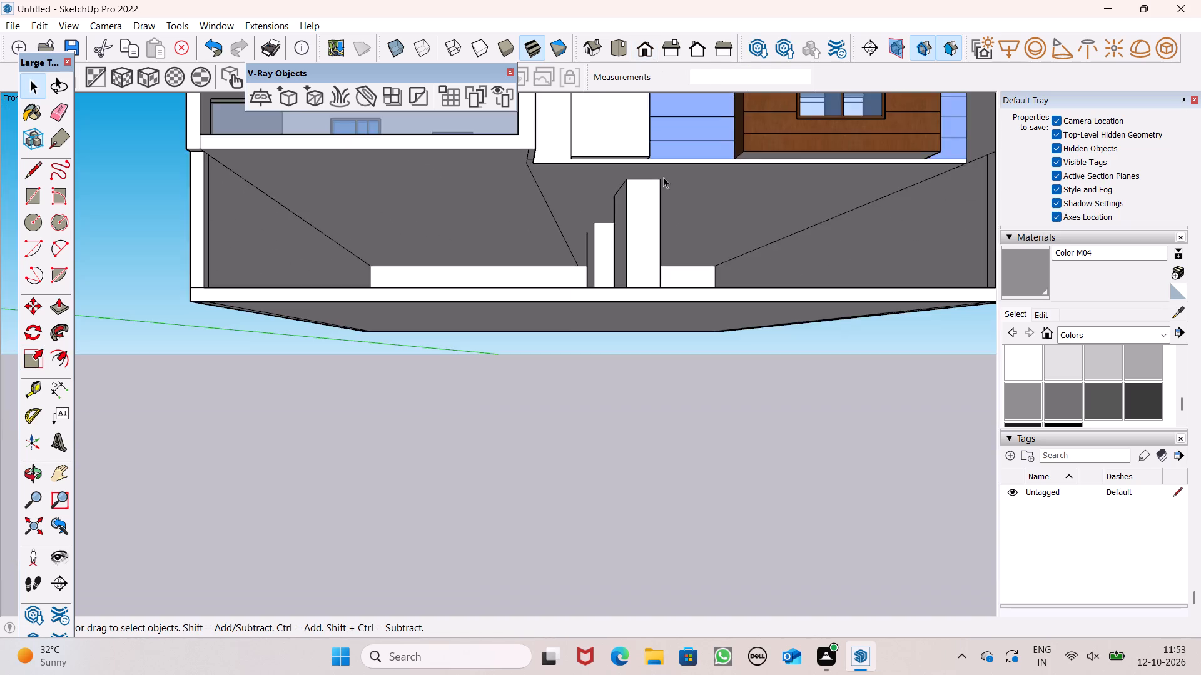
{"action": "scroll", "coordinate": [667, 176], "scroll_direction": "down", "scroll_amount": 15}
{"action": "middle_click_drag", "start_coordinate": [567, 176], "coordinate": [524, 332]}
{"action": "scroll", "coordinate": [514, 266], "scroll_direction": "up", "scroll_amount": 3}
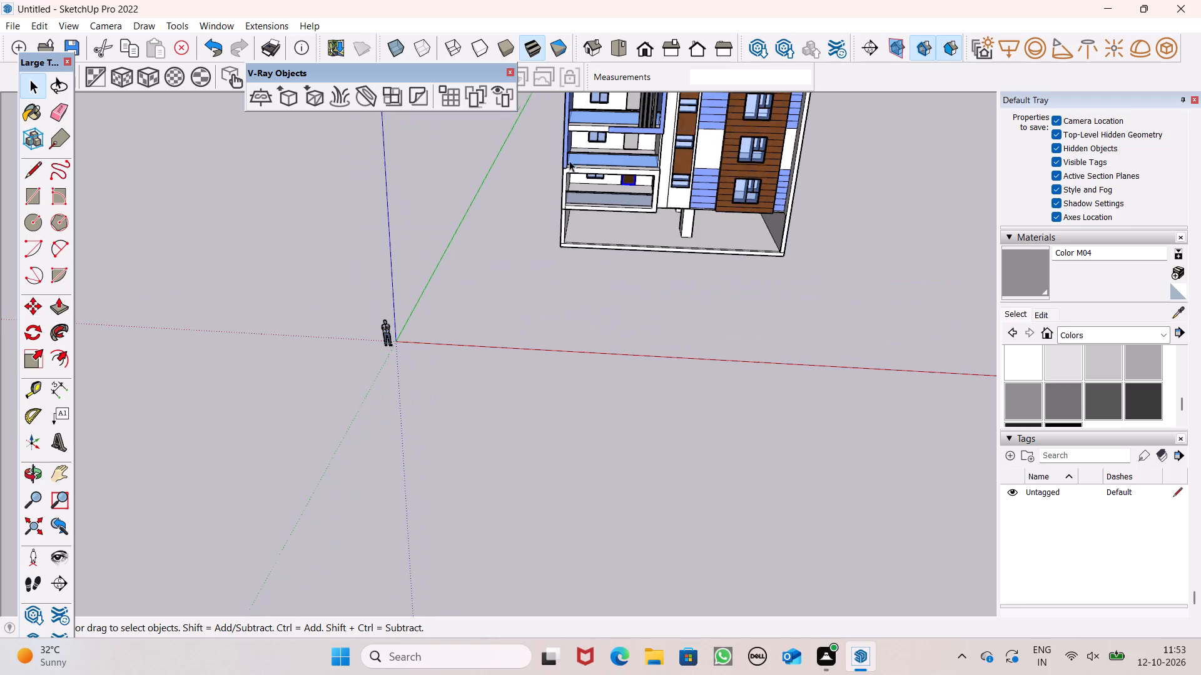
{"action": "scroll", "coordinate": [569, 161], "scroll_direction": "up", "scroll_amount": 4}
{"action": "middle_click_drag", "start_coordinate": [666, 211], "coordinate": [677, 119]}
{"action": "scroll", "coordinate": [672, 177], "scroll_direction": "up", "scroll_amount": 8}
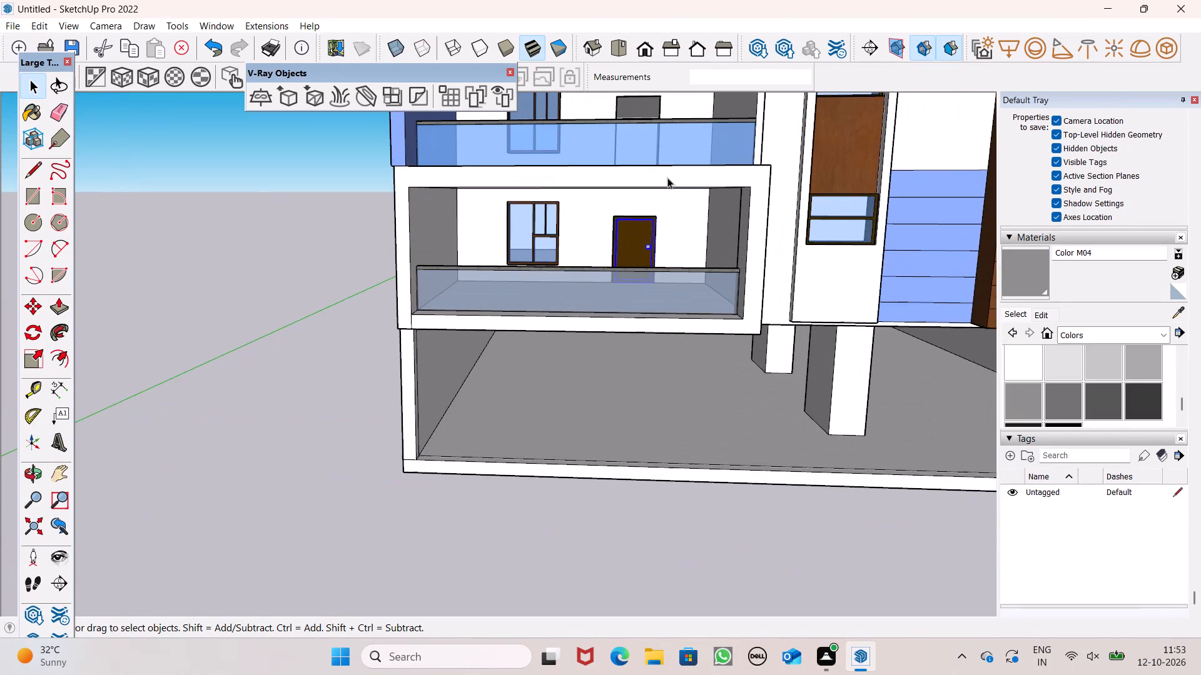
{"action": "scroll", "coordinate": [649, 241], "scroll_direction": "up", "scroll_amount": 8}
{"action": "scroll", "coordinate": [649, 231], "scroll_direction": "down", "scroll_amount": 3}
{"action": "middle_click_drag", "start_coordinate": [666, 232], "coordinate": [666, 261]}
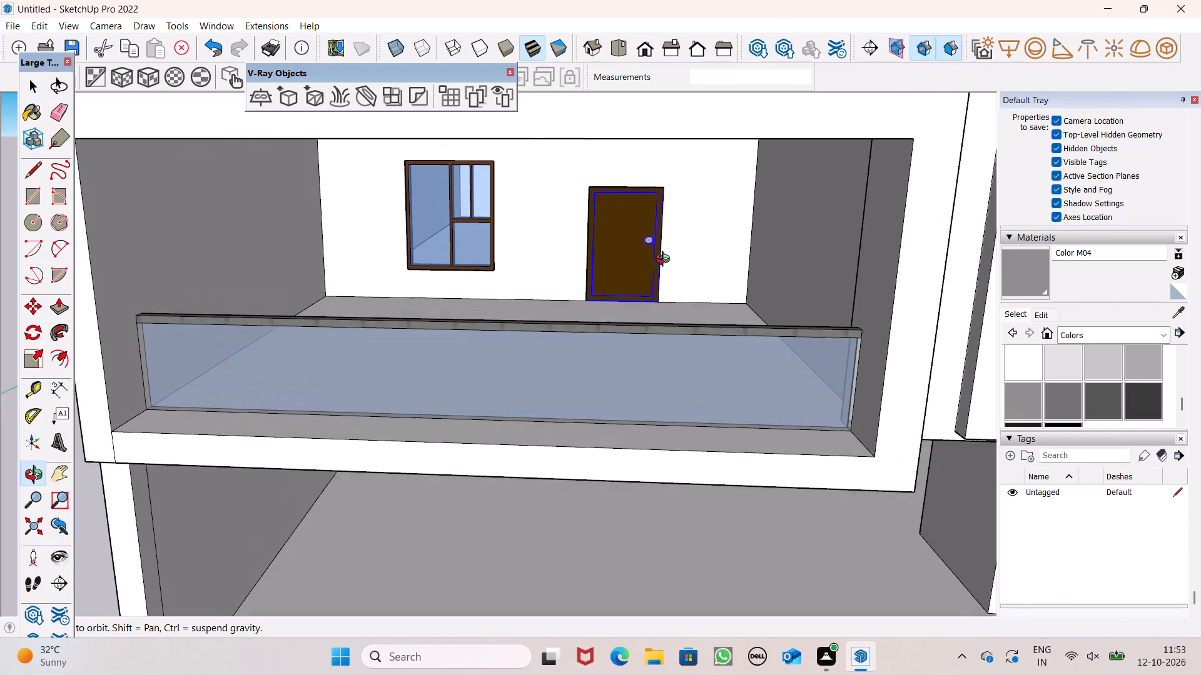
{"action": "middle_click_drag", "start_coordinate": [666, 261], "coordinate": [664, 264]}
{"action": "key", "text": "m"}
{"action": "key", "text": "Return"}
{"action": "scroll", "coordinate": [647, 282], "scroll_direction": "down", "scroll_amount": 5}
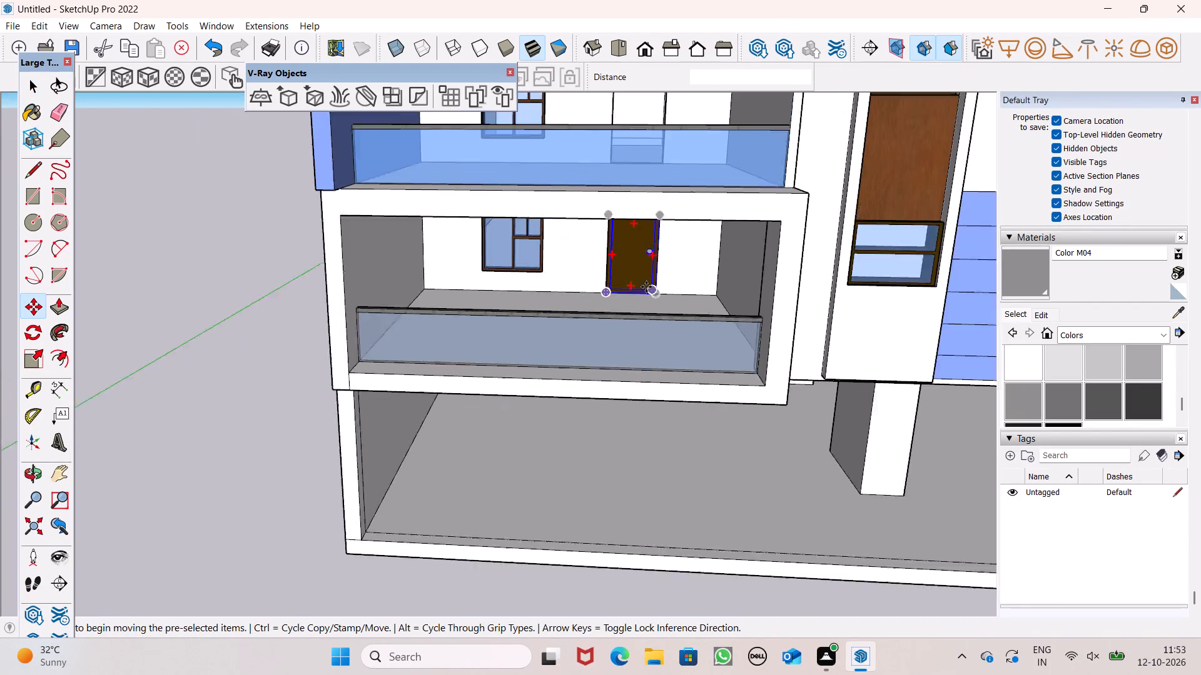
{"action": "scroll", "coordinate": [646, 287], "scroll_direction": "down", "scroll_amount": 1}
{"action": "left_click_drag", "start_coordinate": [654, 292], "coordinate": [666, 194]}
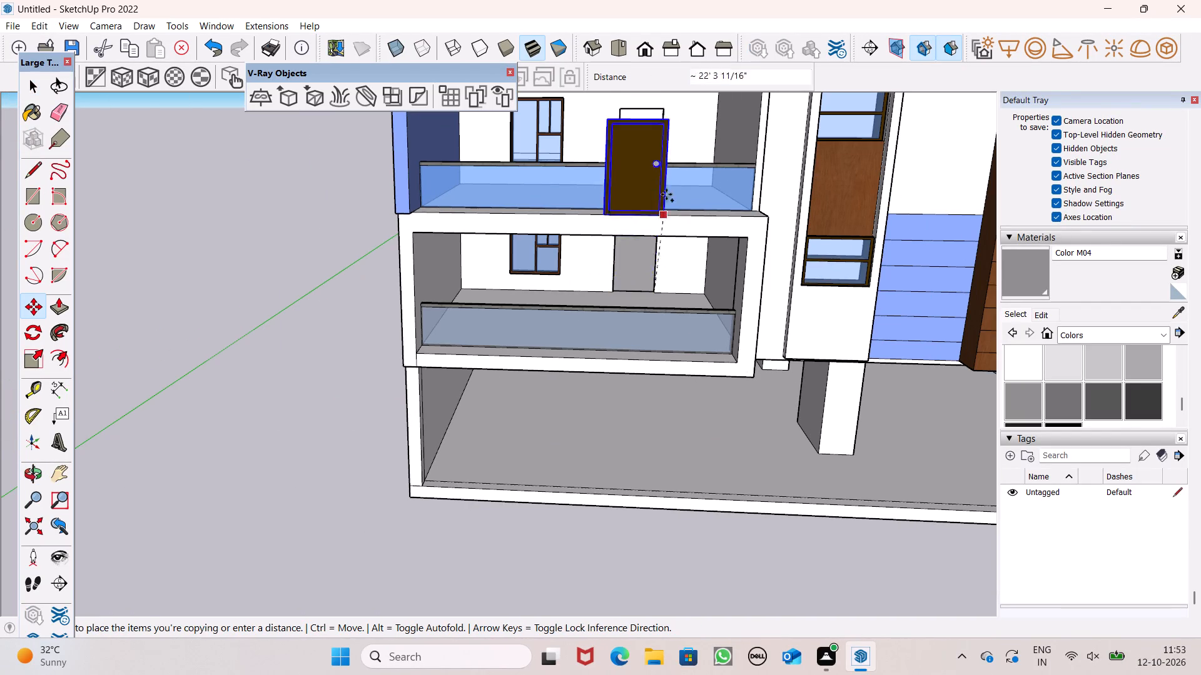
{"action": "left_click_drag", "start_coordinate": [666, 194], "coordinate": [666, 177]}
Move the copied door down by its knob-side lower corner onto the bottom corner of the second balcony's opening.
{"action": "scroll", "coordinate": [642, 137], "scroll_direction": "up", "scroll_amount": 7}
{"action": "scroll", "coordinate": [677, 197], "scroll_direction": "up", "scroll_amount": 1}
{"action": "middle_click_drag", "start_coordinate": [677, 197], "coordinate": [681, 244]}
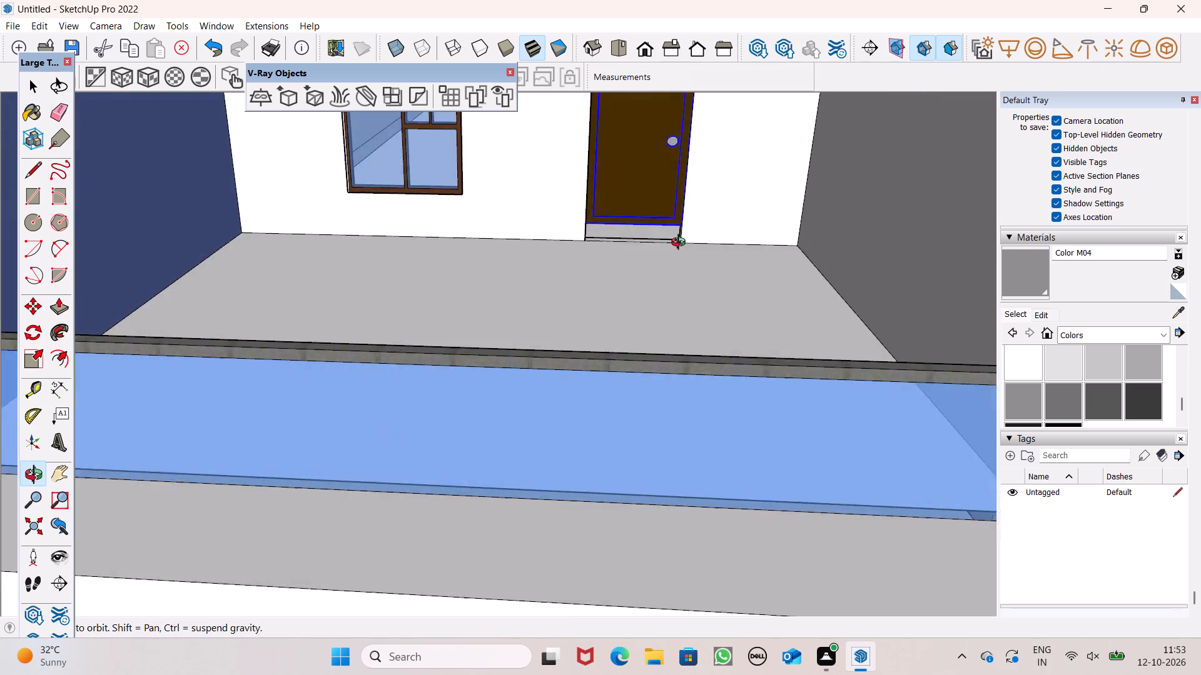
{"action": "middle_click_drag", "start_coordinate": [681, 244], "coordinate": [675, 249]}
{"action": "scroll", "coordinate": [675, 237], "scroll_direction": "up", "scroll_amount": 4}
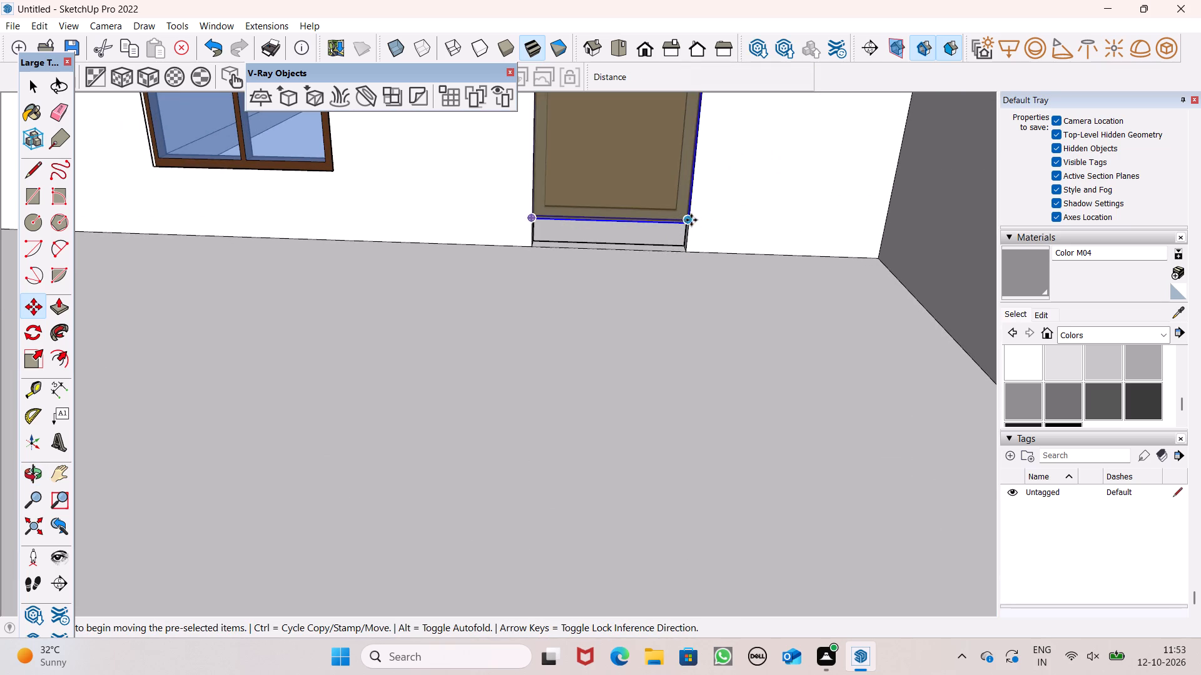
{"action": "left_click_drag", "start_coordinate": [688, 222], "coordinate": [689, 254]}
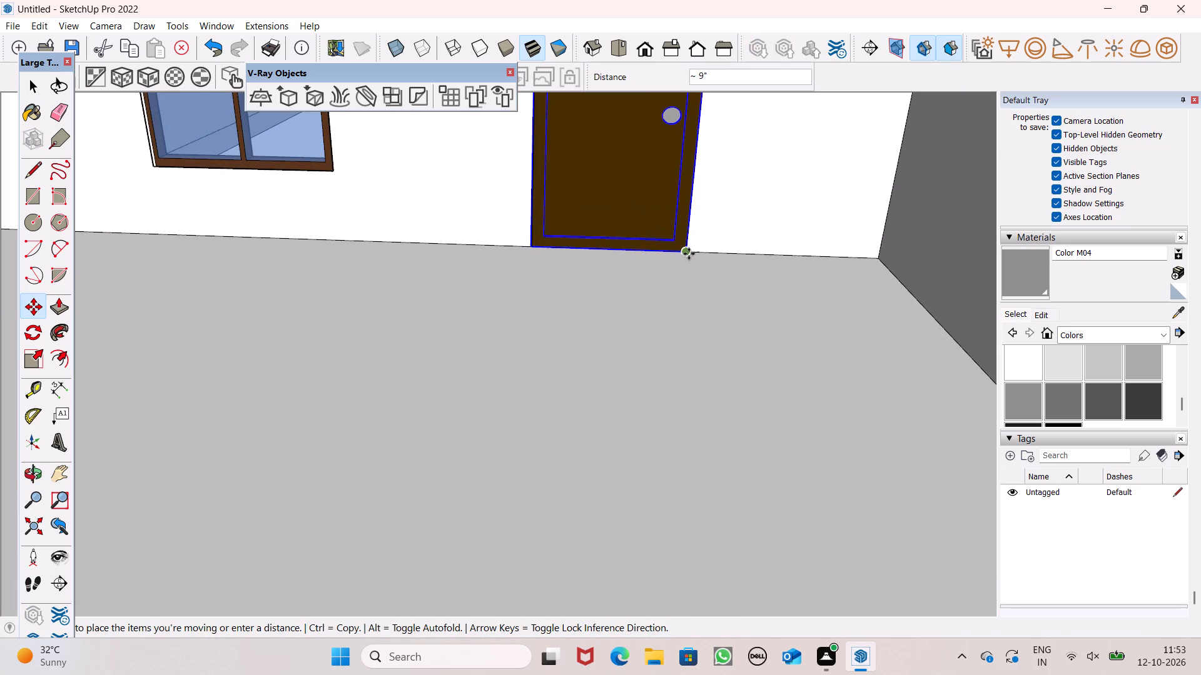
{"action": "left_click_drag", "start_coordinate": [689, 254], "coordinate": [687, 255]}
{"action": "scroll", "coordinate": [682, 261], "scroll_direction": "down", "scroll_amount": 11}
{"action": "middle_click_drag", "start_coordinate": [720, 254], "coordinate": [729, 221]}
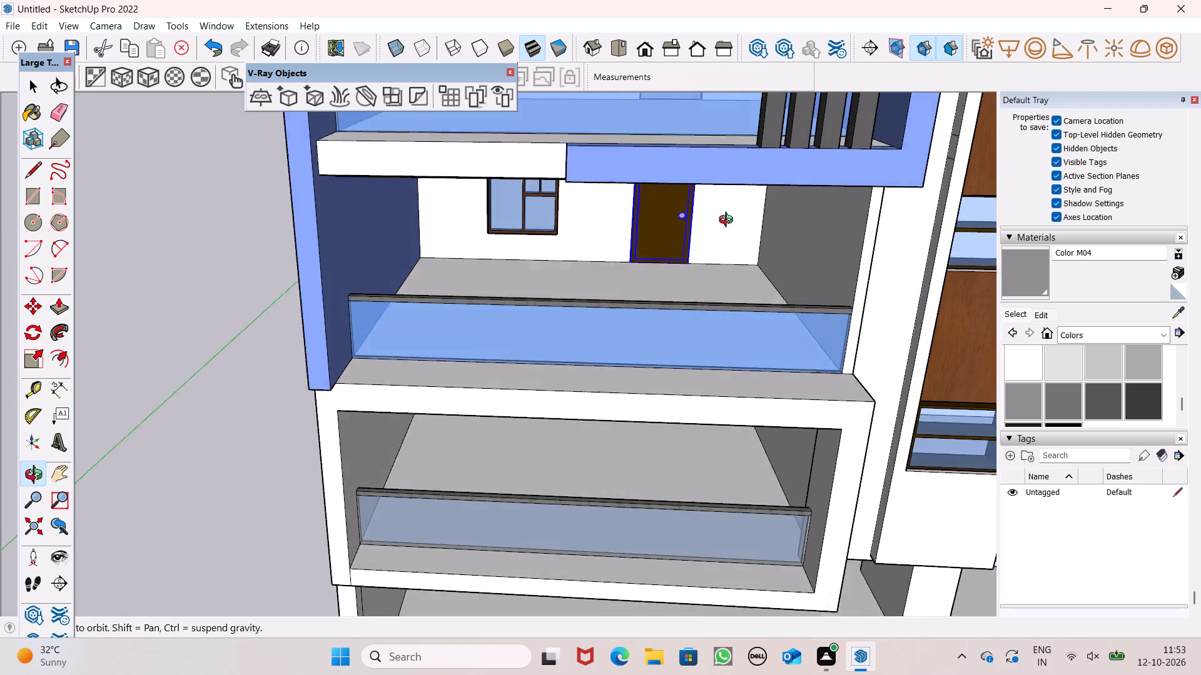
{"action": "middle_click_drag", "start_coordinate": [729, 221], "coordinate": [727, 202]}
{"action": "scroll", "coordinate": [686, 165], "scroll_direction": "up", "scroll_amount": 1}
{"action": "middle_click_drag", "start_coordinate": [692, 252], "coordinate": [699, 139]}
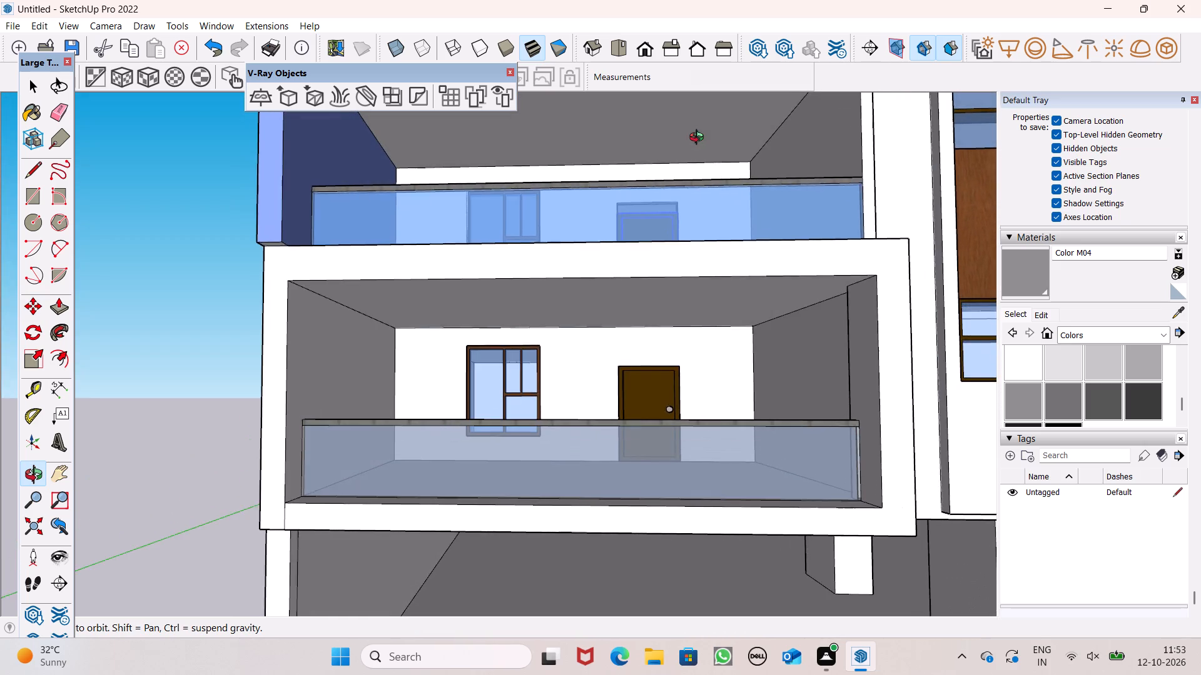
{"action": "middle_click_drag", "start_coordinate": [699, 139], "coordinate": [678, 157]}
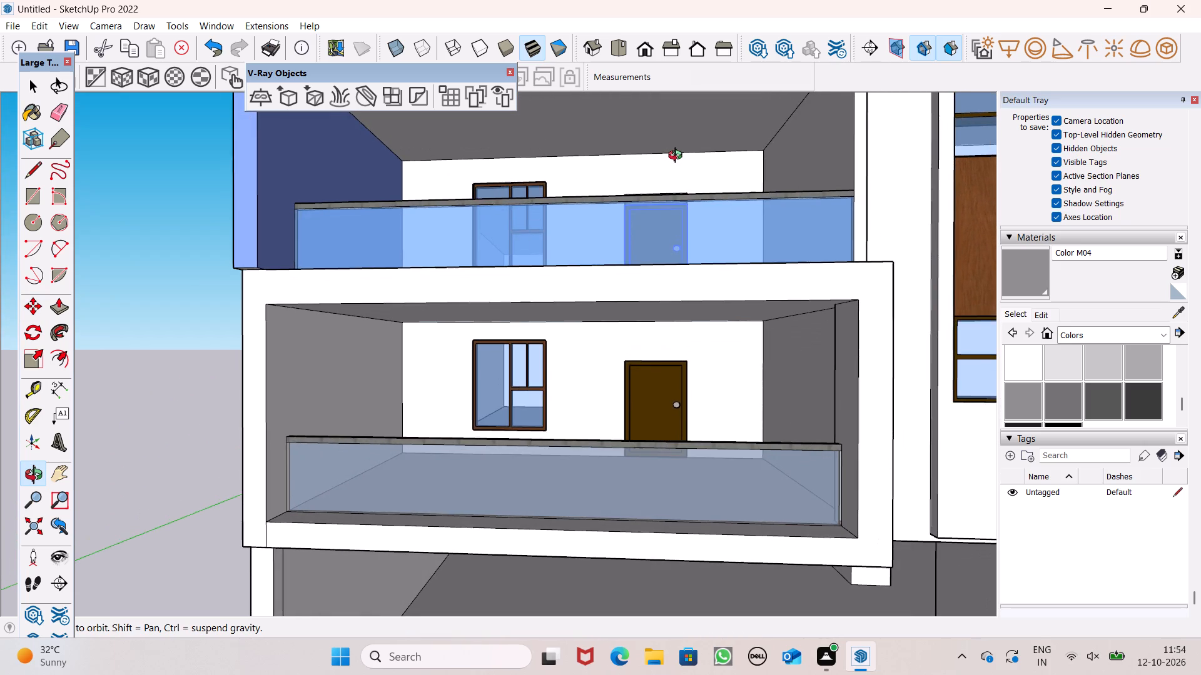
Scale the second balcony's door group in height from its top edge up to the top of its opening.
{"action": "middle_click_drag", "start_coordinate": [678, 157], "coordinate": [678, 156]}
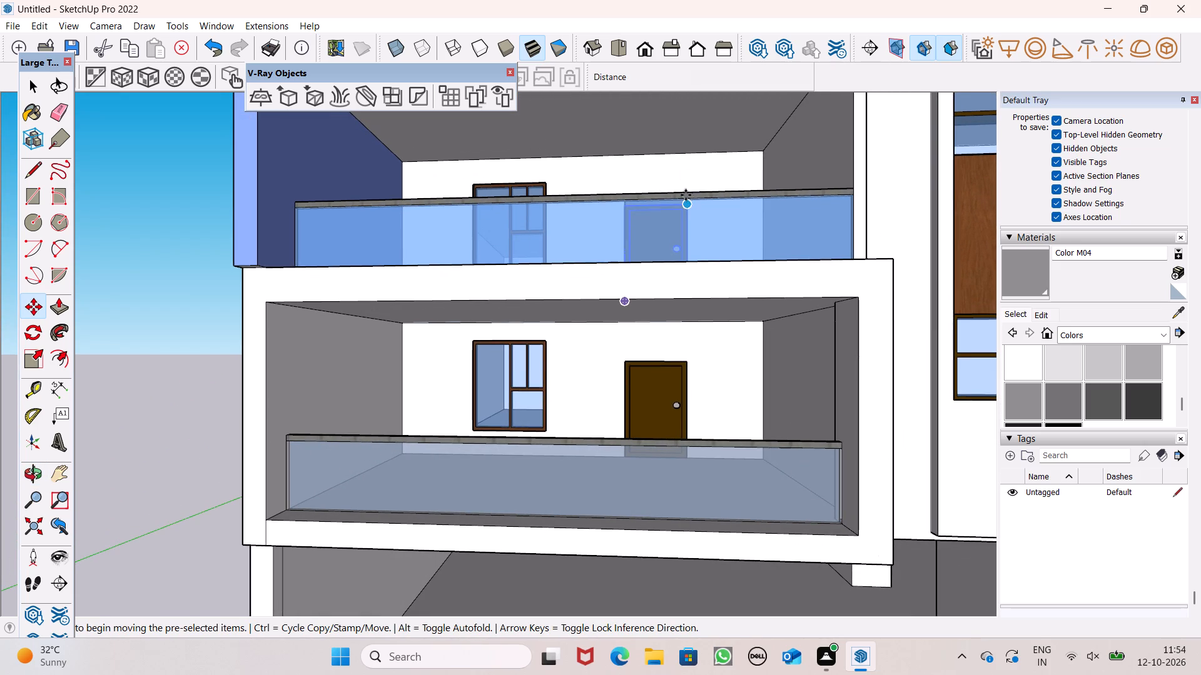
{"action": "middle_click_drag", "start_coordinate": [686, 194], "coordinate": [666, 281]}
{"action": "scroll", "coordinate": [652, 172], "scroll_direction": "up", "scroll_amount": 8}
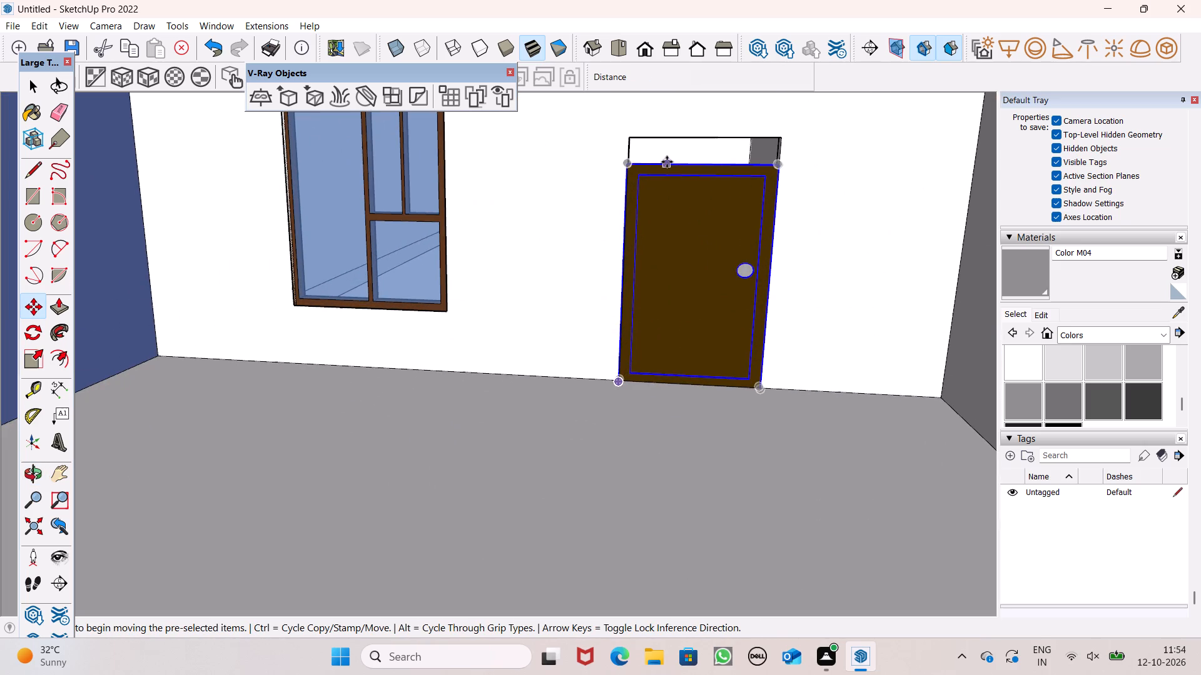
{"action": "left_click", "coordinate": [48, 362]}
{"action": "left_click", "coordinate": [39, 357]}
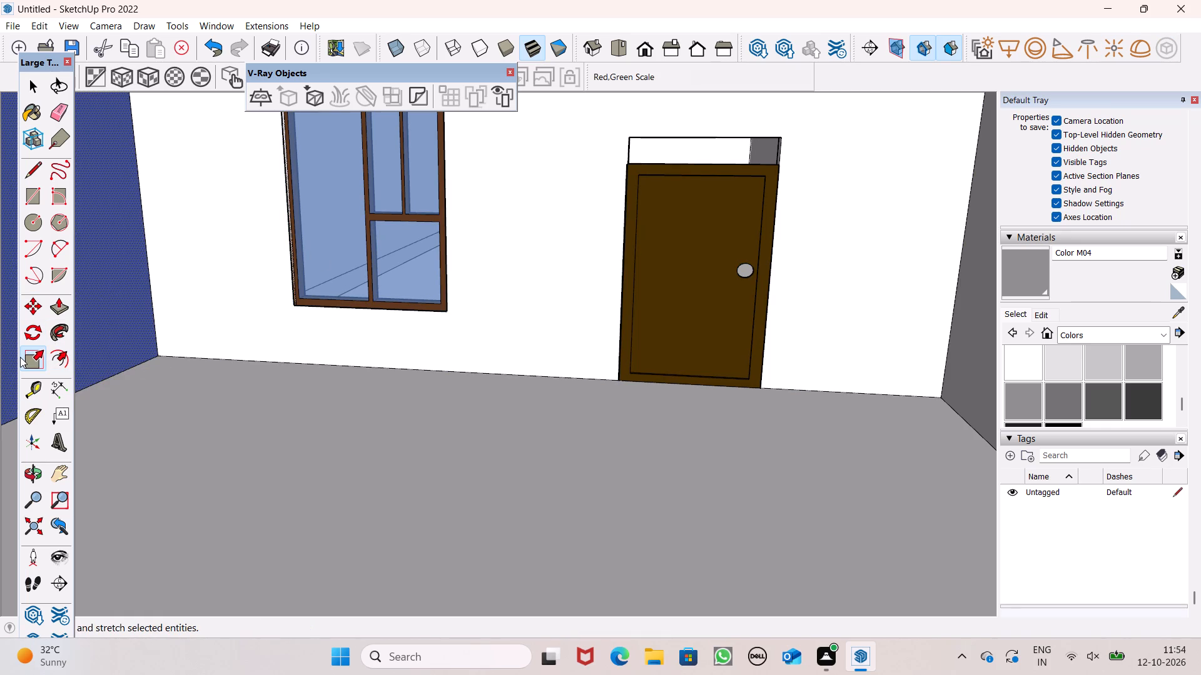
{"action": "left_click_drag", "start_coordinate": [38, 357], "coordinate": [47, 357]}
{"action": "left_click", "coordinate": [663, 310]}
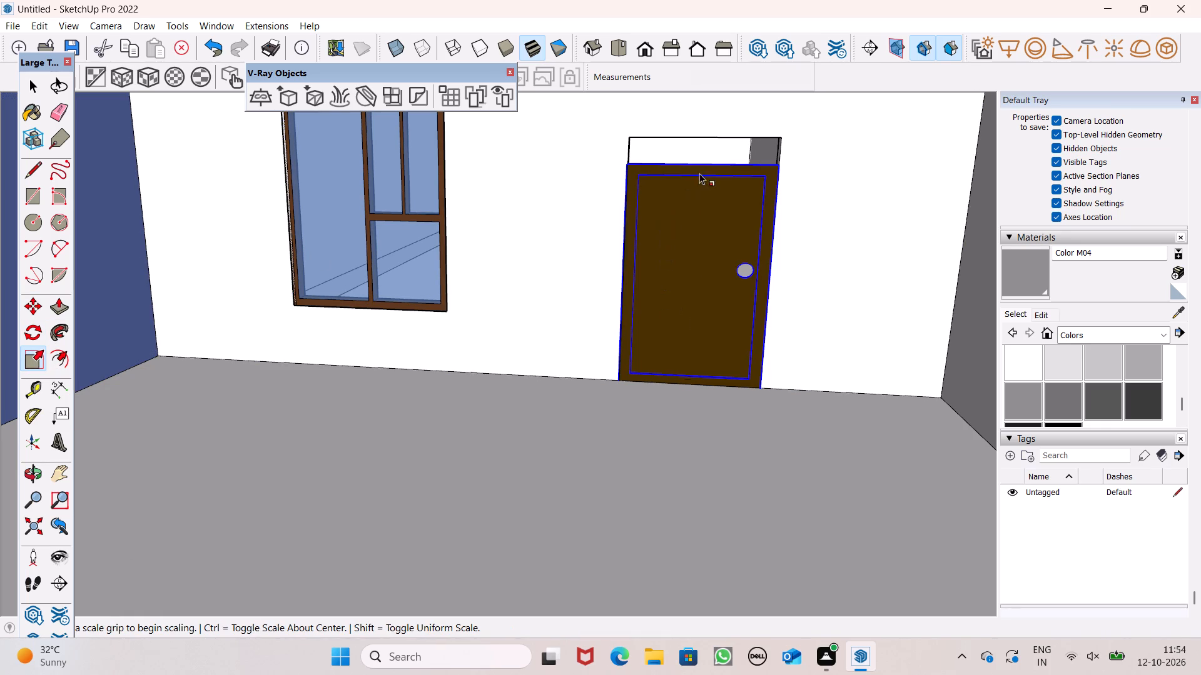
{"action": "scroll", "coordinate": [717, 169], "scroll_direction": "up", "scroll_amount": 1}
{"action": "middle_click_drag", "start_coordinate": [717, 172], "coordinate": [784, 184]}
{"action": "scroll", "coordinate": [714, 129], "scroll_direction": "up", "scroll_amount": 4}
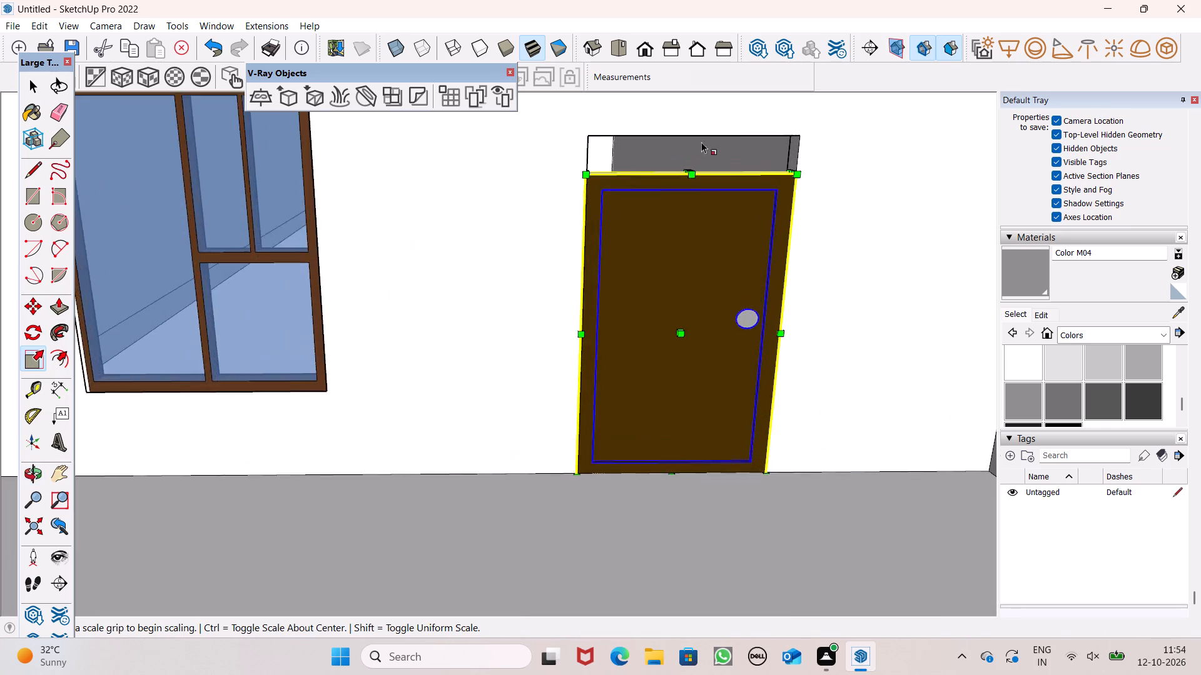
{"action": "scroll", "coordinate": [701, 142], "scroll_direction": "up", "scroll_amount": 4}
{"action": "scroll", "coordinate": [666, 191], "scroll_direction": "down", "scroll_amount": 2}
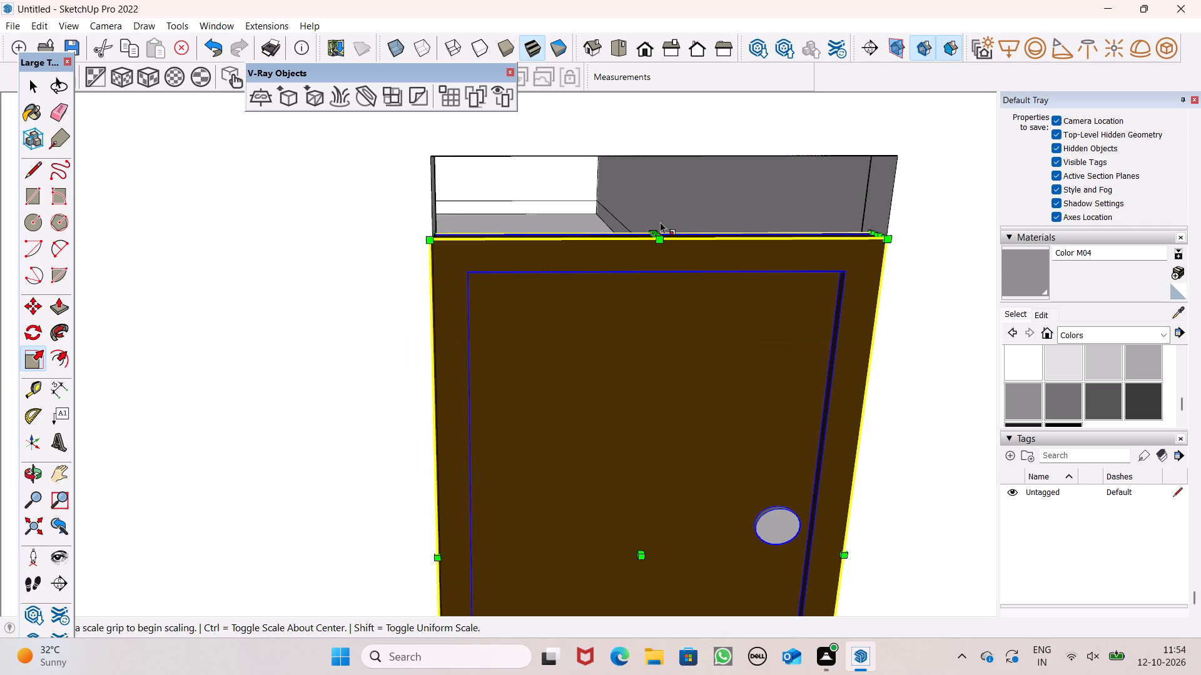
{"action": "middle_click_drag", "start_coordinate": [657, 235], "coordinate": [696, 321]}
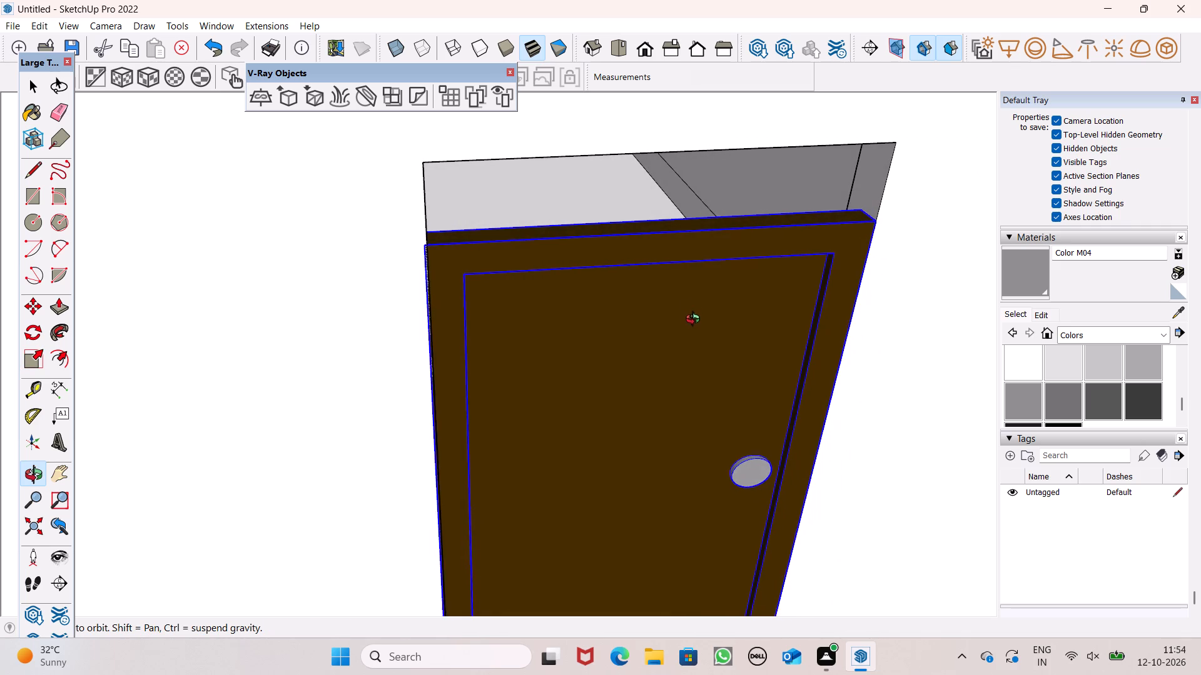
{"action": "middle_click_drag", "start_coordinate": [696, 321], "coordinate": [696, 323]}
{"action": "left_click_drag", "start_coordinate": [656, 221], "coordinate": [656, 220]}
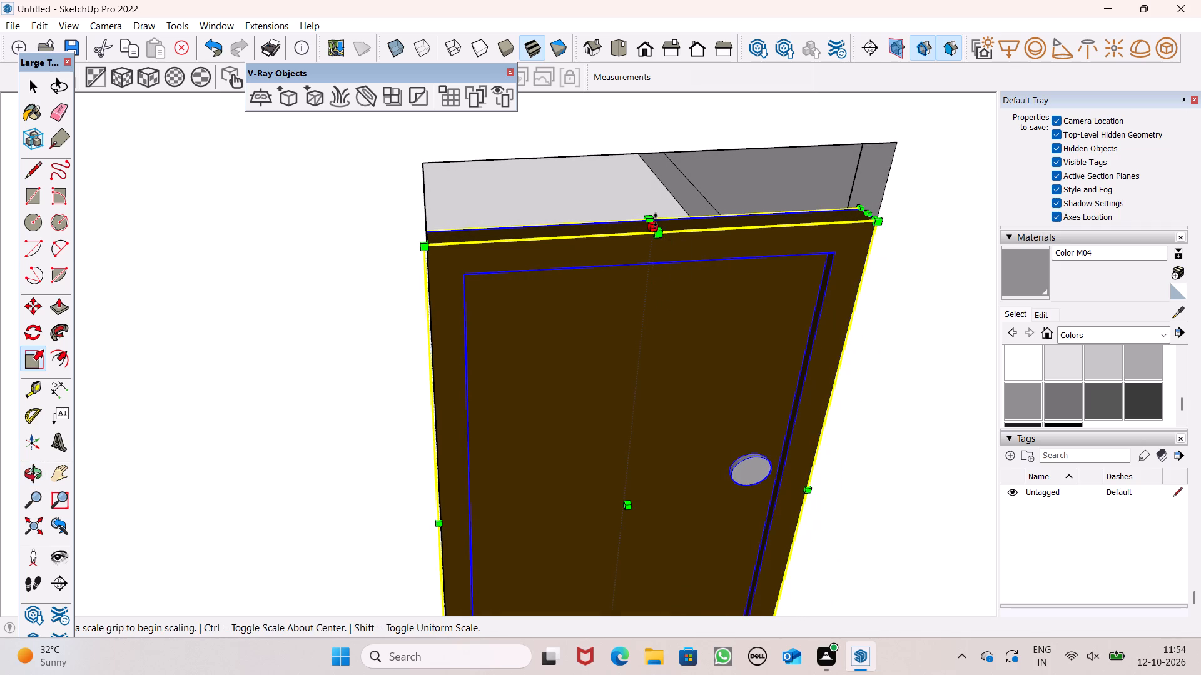
{"action": "left_click_drag", "start_coordinate": [656, 220], "coordinate": [663, 156]}
{"action": "key", "text": "space"}
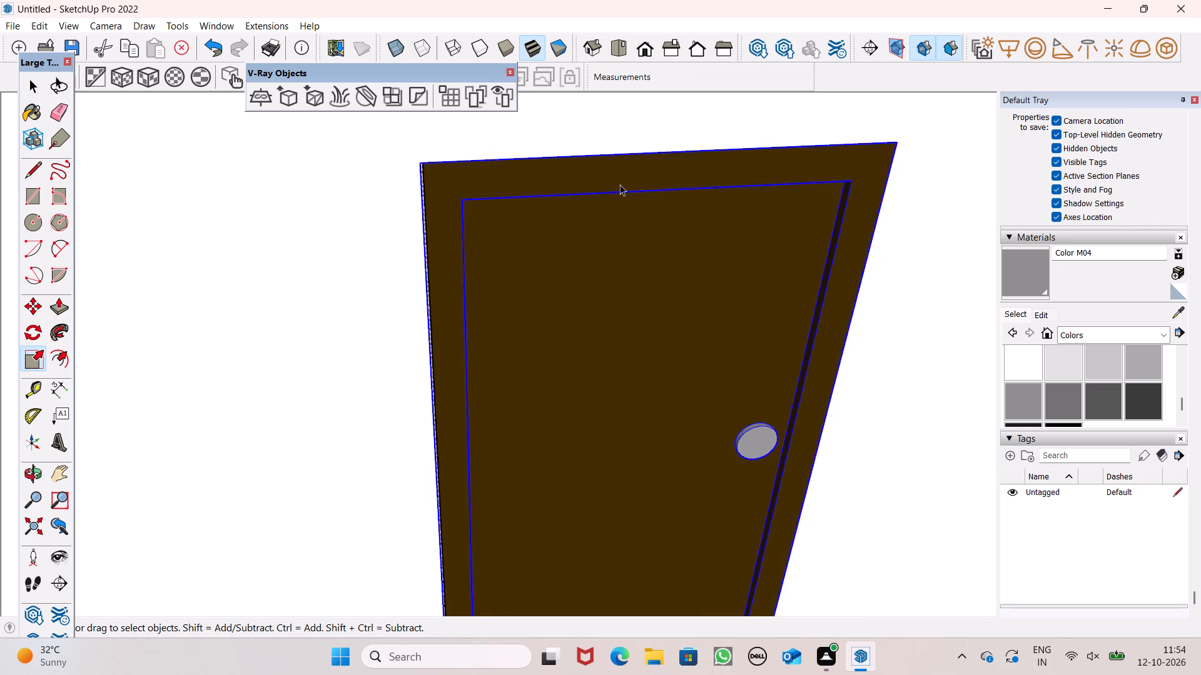
Copy the fitted door group from the second balcony up to the door opening of the third balcony.
{"action": "scroll", "coordinate": [620, 184], "scroll_direction": "down", "scroll_amount": 7}
{"action": "left_click", "coordinate": [644, 58]}
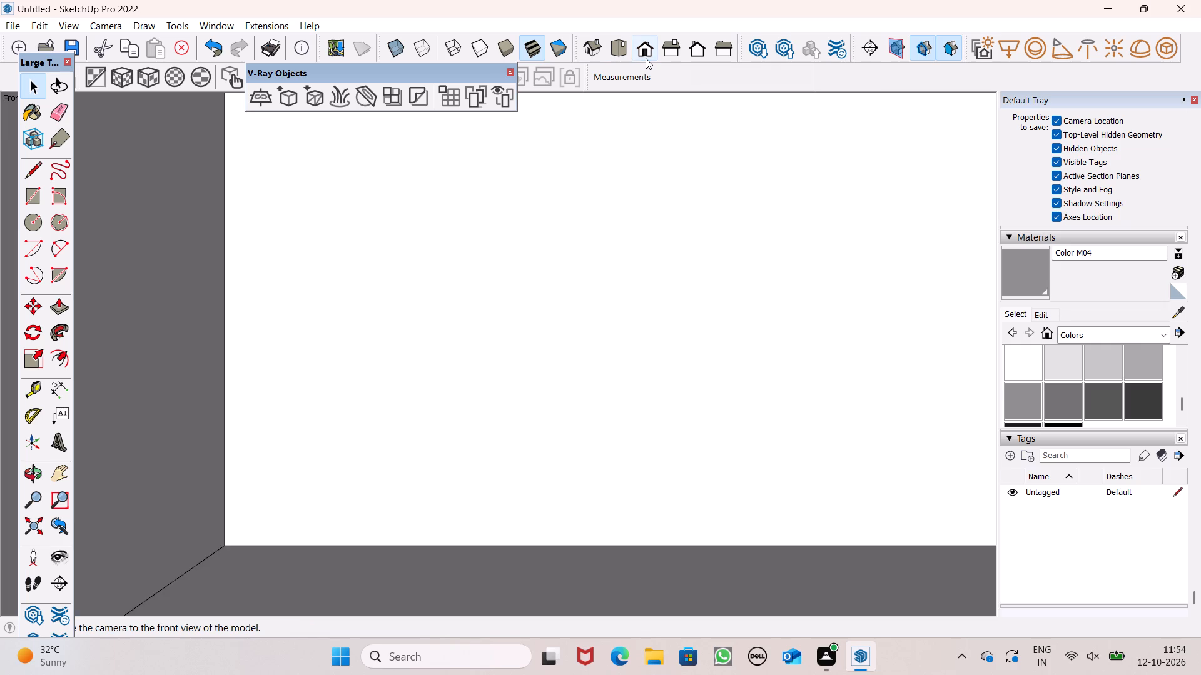
{"action": "scroll", "coordinate": [665, 102], "scroll_direction": "down", "scroll_amount": 20}
{"action": "scroll", "coordinate": [665, 102], "scroll_direction": "down", "scroll_amount": 5}
{"action": "scroll", "coordinate": [677, 165], "scroll_direction": "down", "scroll_amount": 6}
{"action": "scroll", "coordinate": [695, 149], "scroll_direction": "down", "scroll_amount": 20}
{"action": "scroll", "coordinate": [695, 149], "scroll_direction": "down", "scroll_amount": 10}
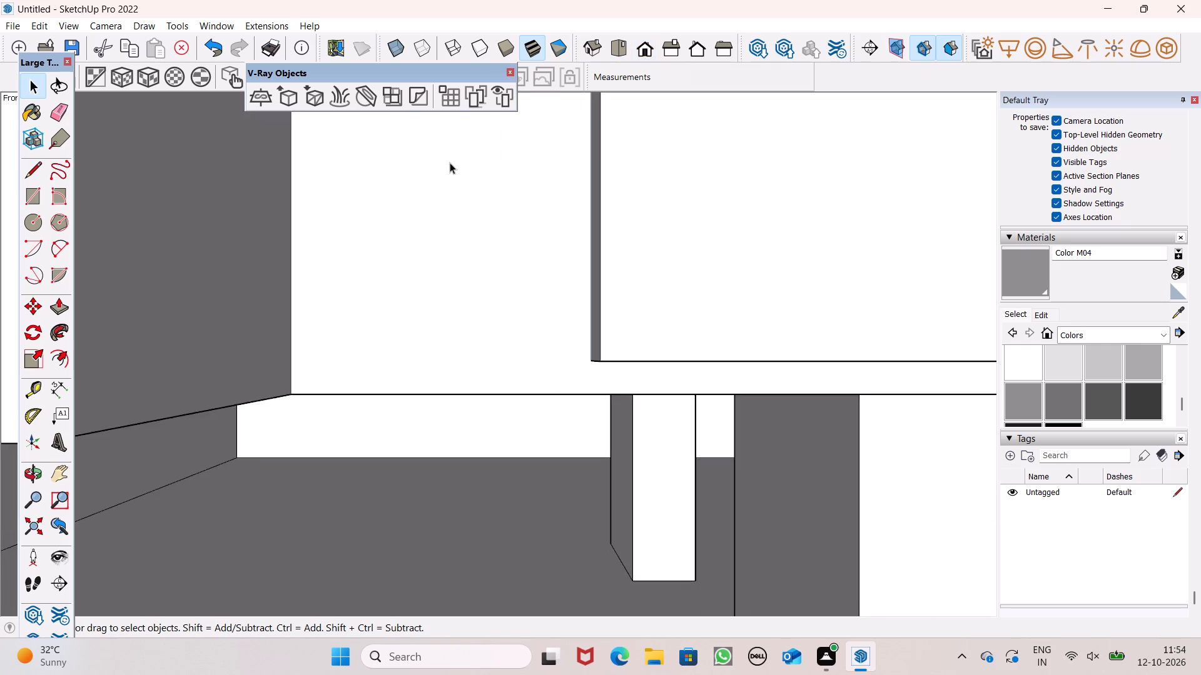
{"action": "scroll", "coordinate": [450, 165], "scroll_direction": "down", "scroll_amount": 20}
{"action": "scroll", "coordinate": [450, 165], "scroll_direction": "down", "scroll_amount": 2}
{"action": "scroll", "coordinate": [555, 167], "scroll_direction": "down", "scroll_amount": 15}
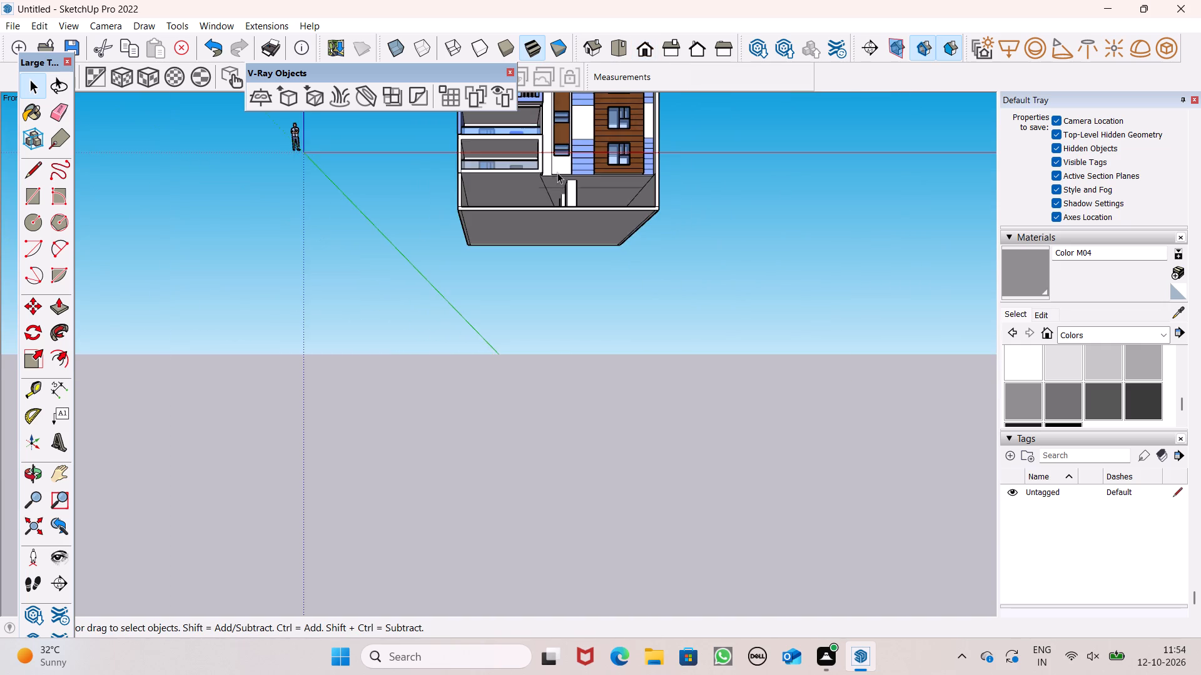
{"action": "scroll", "coordinate": [562, 151], "scroll_direction": "down", "scroll_amount": 6}
{"action": "middle_click_drag", "start_coordinate": [565, 147], "coordinate": [550, 304]}
{"action": "scroll", "coordinate": [562, 232], "scroll_direction": "up", "scroll_amount": 4}
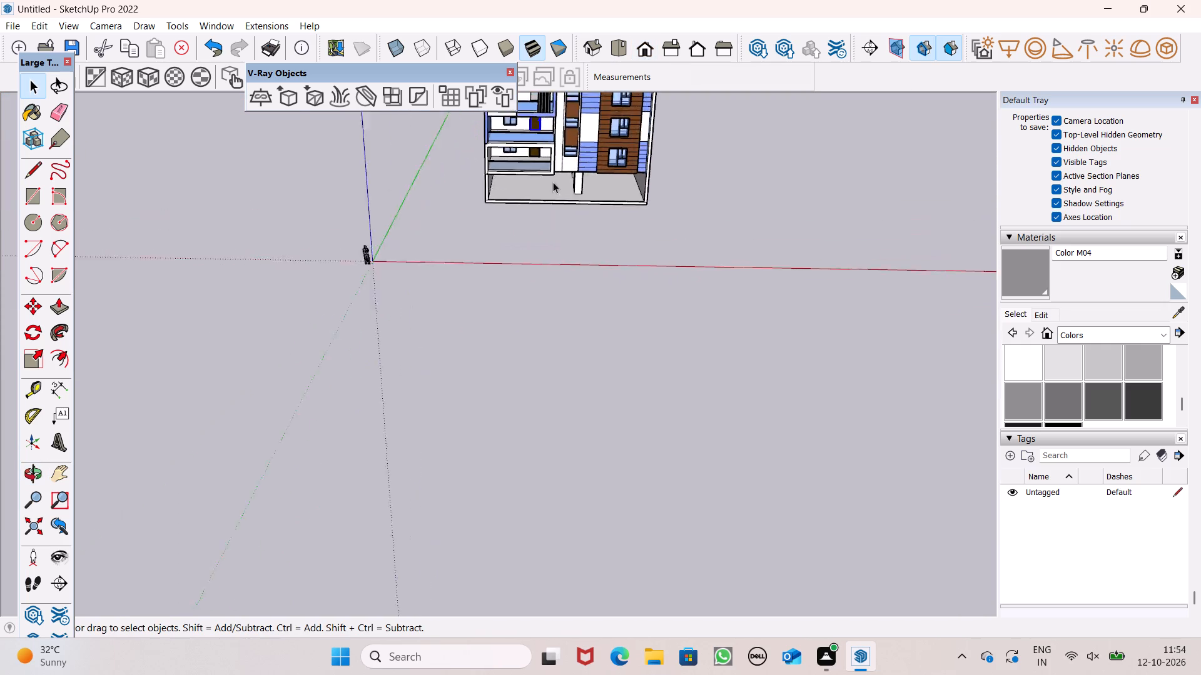
{"action": "scroll", "coordinate": [553, 182], "scroll_direction": "up", "scroll_amount": 3}
{"action": "scroll", "coordinate": [555, 150], "scroll_direction": "down", "scroll_amount": 14}
{"action": "scroll", "coordinate": [544, 99], "scroll_direction": "up", "scroll_amount": 8}
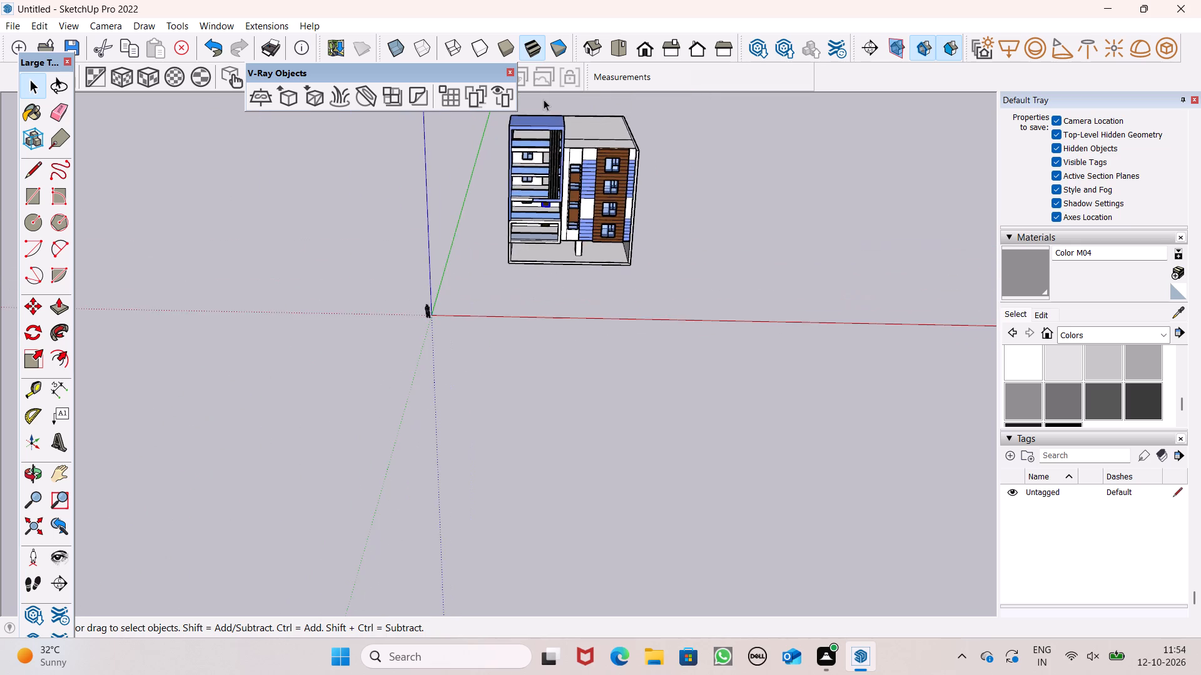
{"action": "scroll", "coordinate": [516, 186], "scroll_direction": "up", "scroll_amount": 10}
{"action": "middle_click_drag", "start_coordinate": [550, 187], "coordinate": [572, 120]}
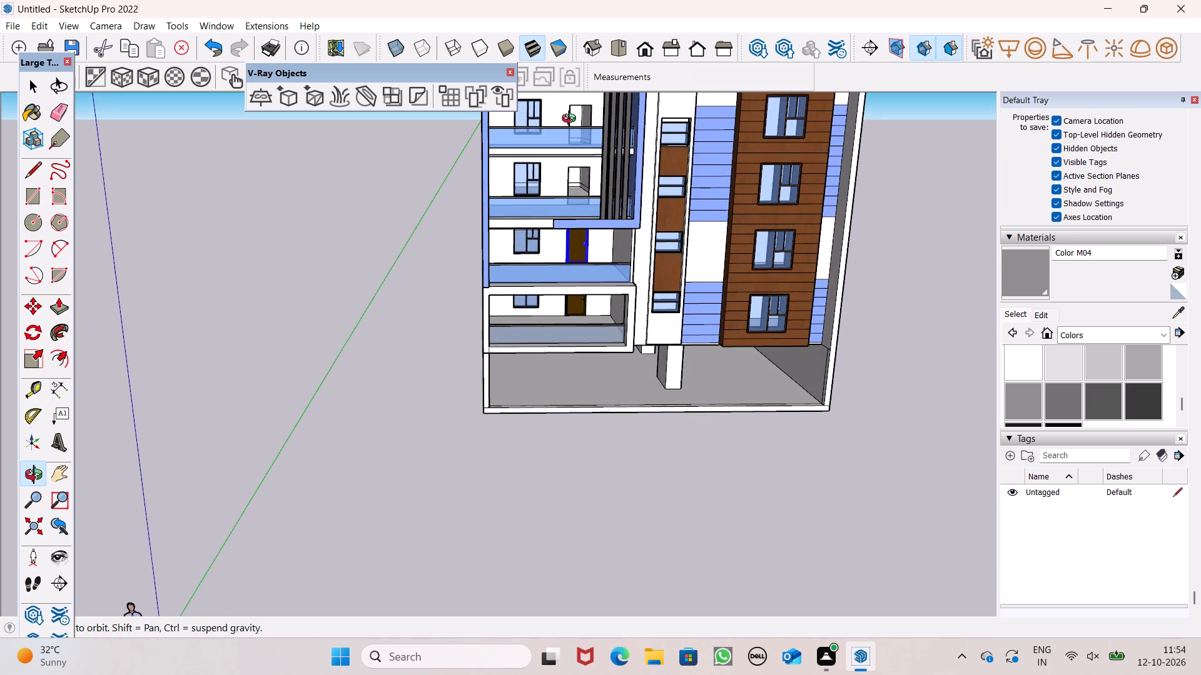
{"action": "middle_click_drag", "start_coordinate": [572, 120], "coordinate": [572, 111]}
{"action": "middle_click_drag", "start_coordinate": [571, 105], "coordinate": [530, 122]}
{"action": "scroll", "coordinate": [562, 213], "scroll_direction": "up", "scroll_amount": 3}
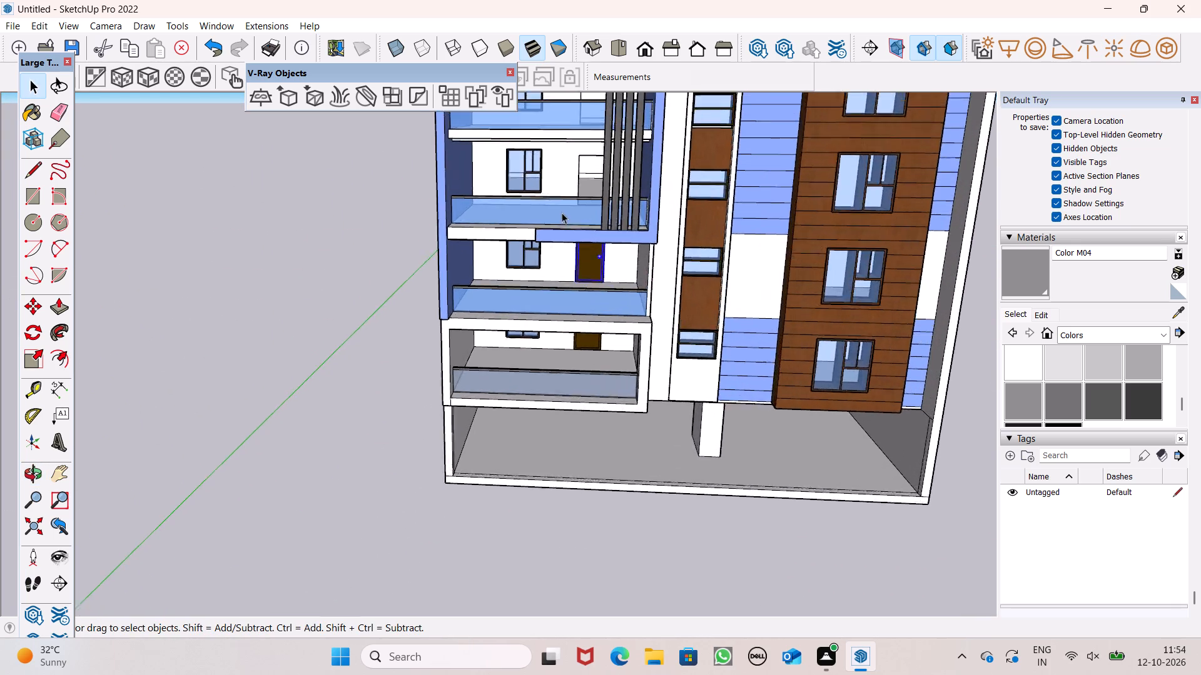
{"action": "scroll", "coordinate": [562, 212], "scroll_direction": "up", "scroll_amount": 3}
{"action": "key", "text": "m"}
{"action": "key", "text": "Return"}
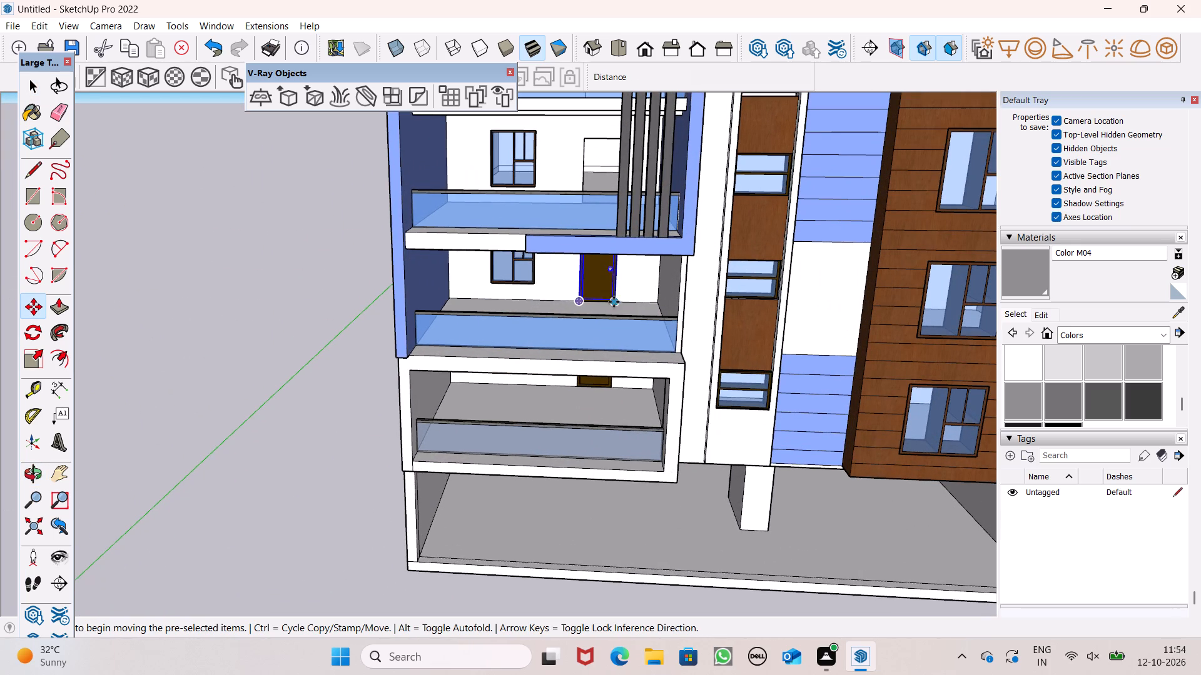
{"action": "left_click_drag", "start_coordinate": [611, 301], "coordinate": [617, 220]}
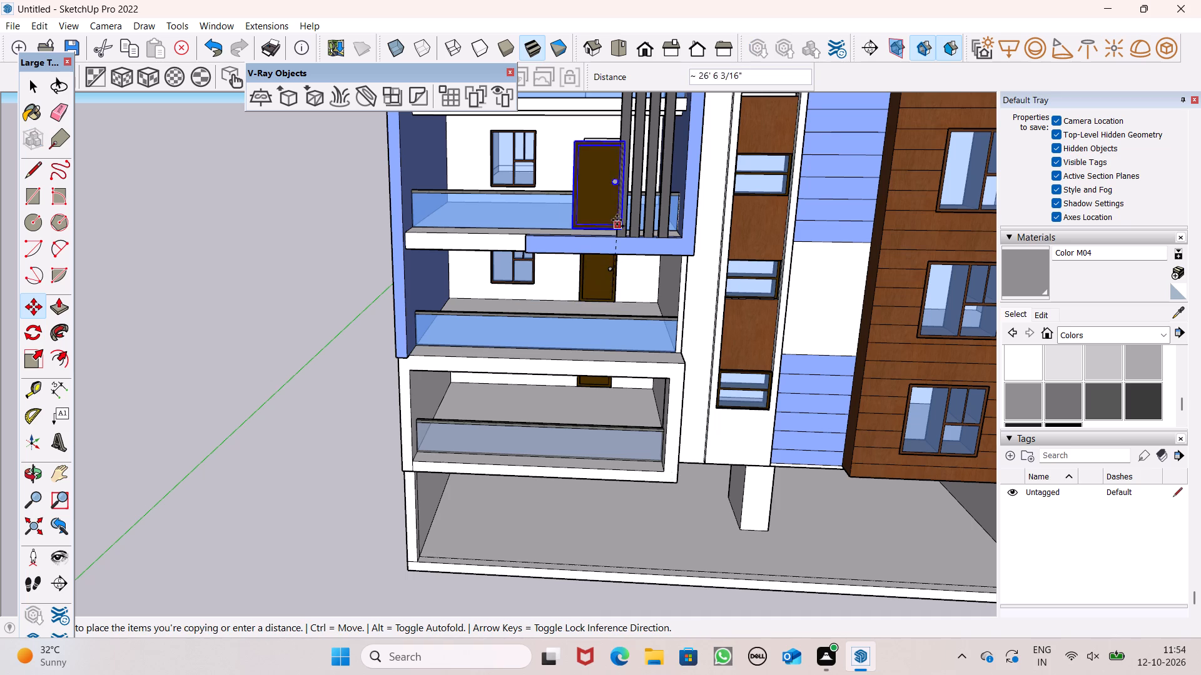
{"action": "left_click_drag", "start_coordinate": [617, 220], "coordinate": [609, 192]}
Move the copied door back to the third balcony's wall, with its knob-side lower corner on the opening's bottom corner.
{"action": "scroll", "coordinate": [576, 182], "scroll_direction": "up", "scroll_amount": 9}
{"action": "middle_click_drag", "start_coordinate": [608, 207], "coordinate": [679, 251]}
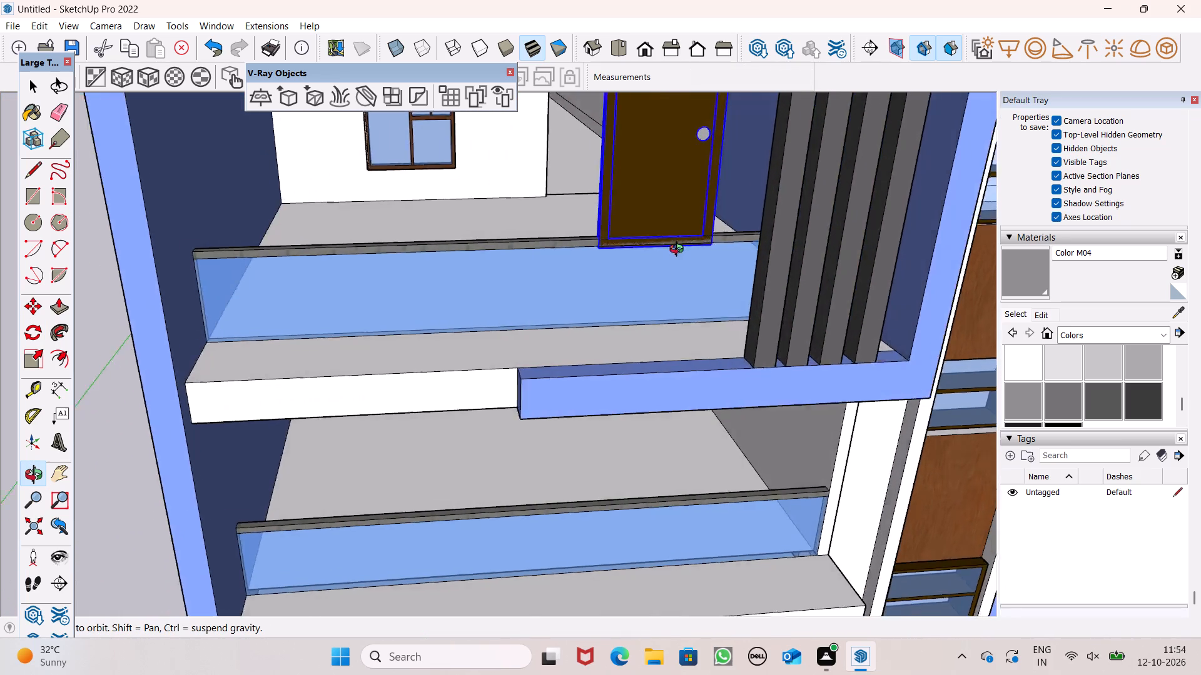
{"action": "middle_click_drag", "start_coordinate": [679, 251], "coordinate": [773, 310]}
{"action": "scroll", "coordinate": [719, 282], "scroll_direction": "up", "scroll_amount": 8}
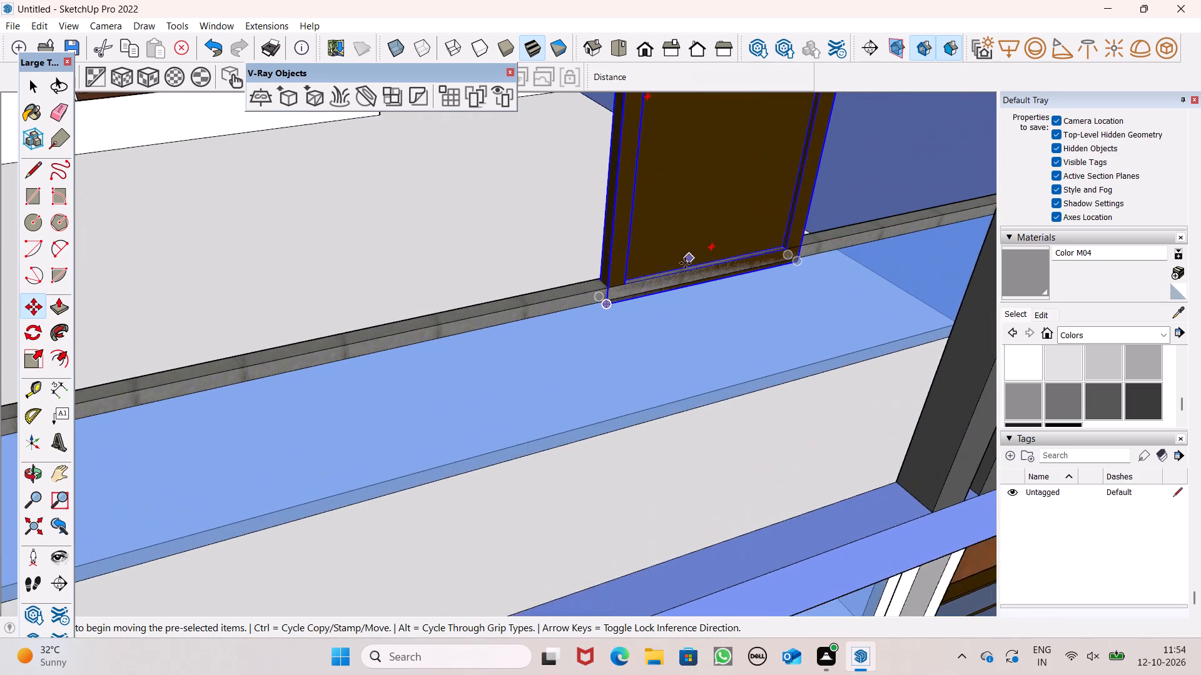
{"action": "middle_click_drag", "start_coordinate": [635, 274], "coordinate": [636, 214]}
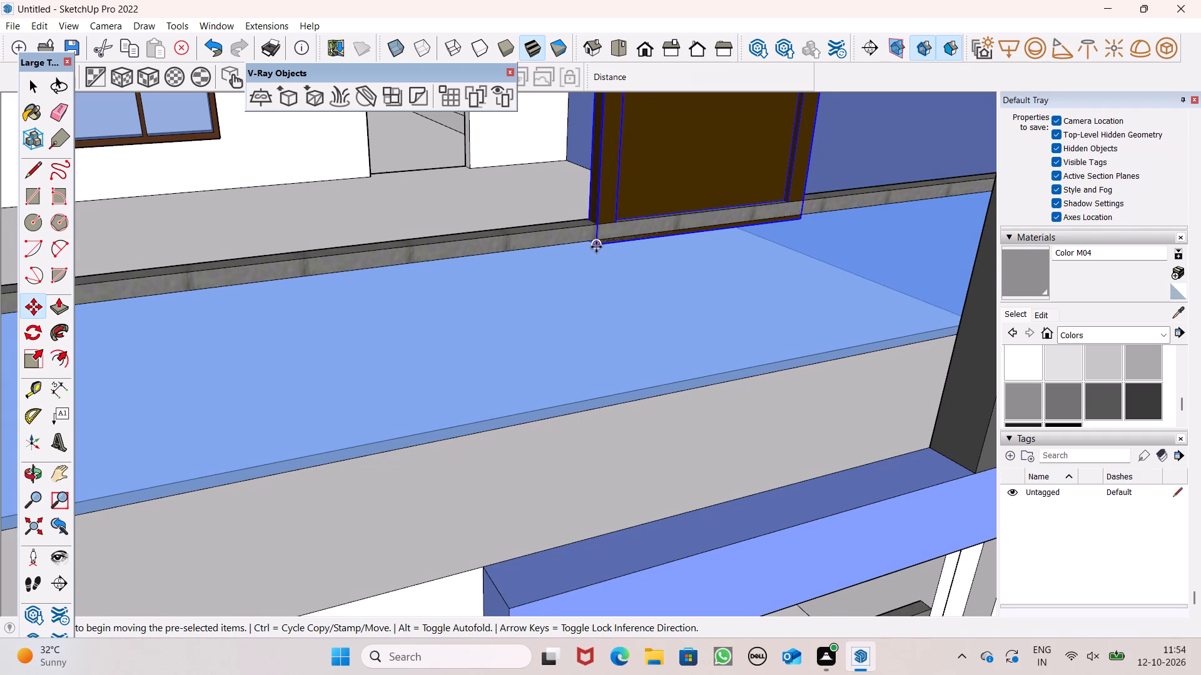
{"action": "left_click_drag", "start_coordinate": [596, 244], "coordinate": [373, 176]}
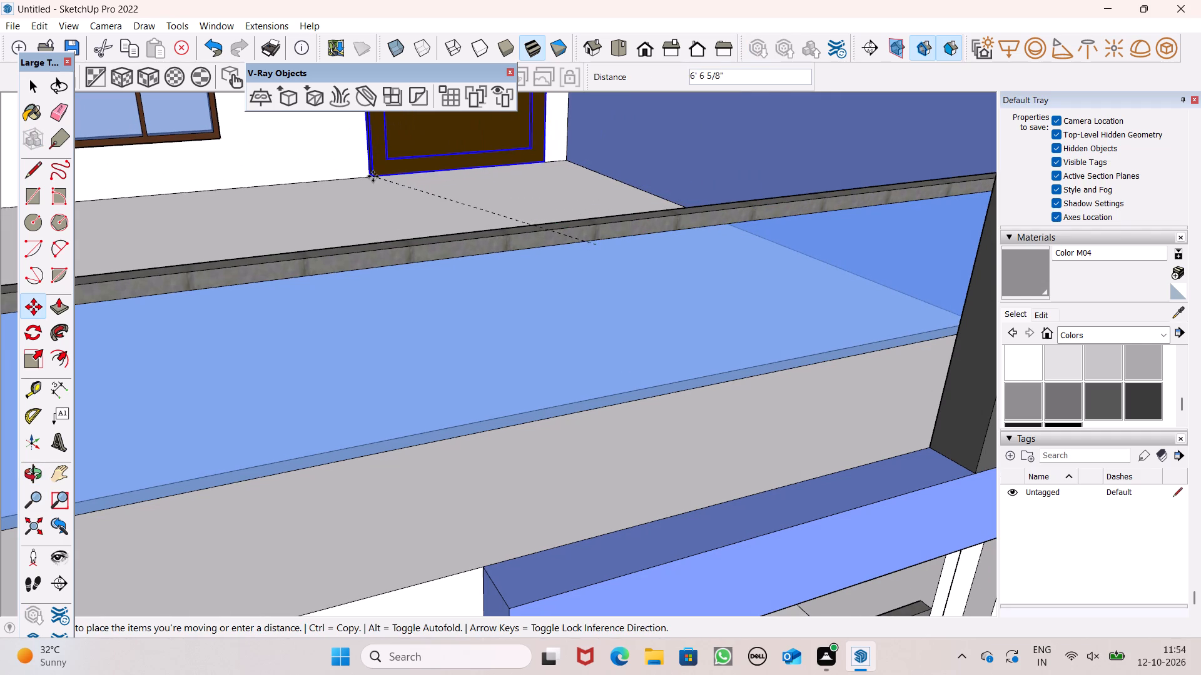
{"action": "left_click_drag", "start_coordinate": [373, 176], "coordinate": [375, 173]}
{"action": "scroll", "coordinate": [450, 169], "scroll_direction": "up", "scroll_amount": 2}
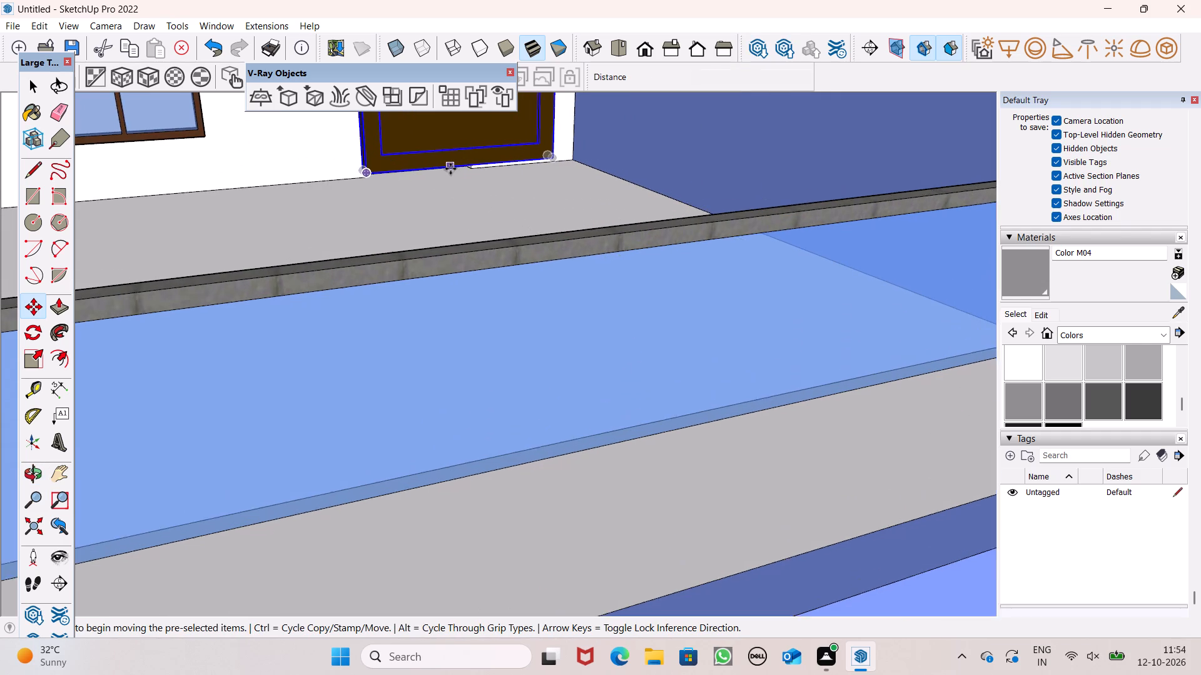
{"action": "scroll", "coordinate": [450, 169], "scroll_direction": "up", "scroll_amount": 5}
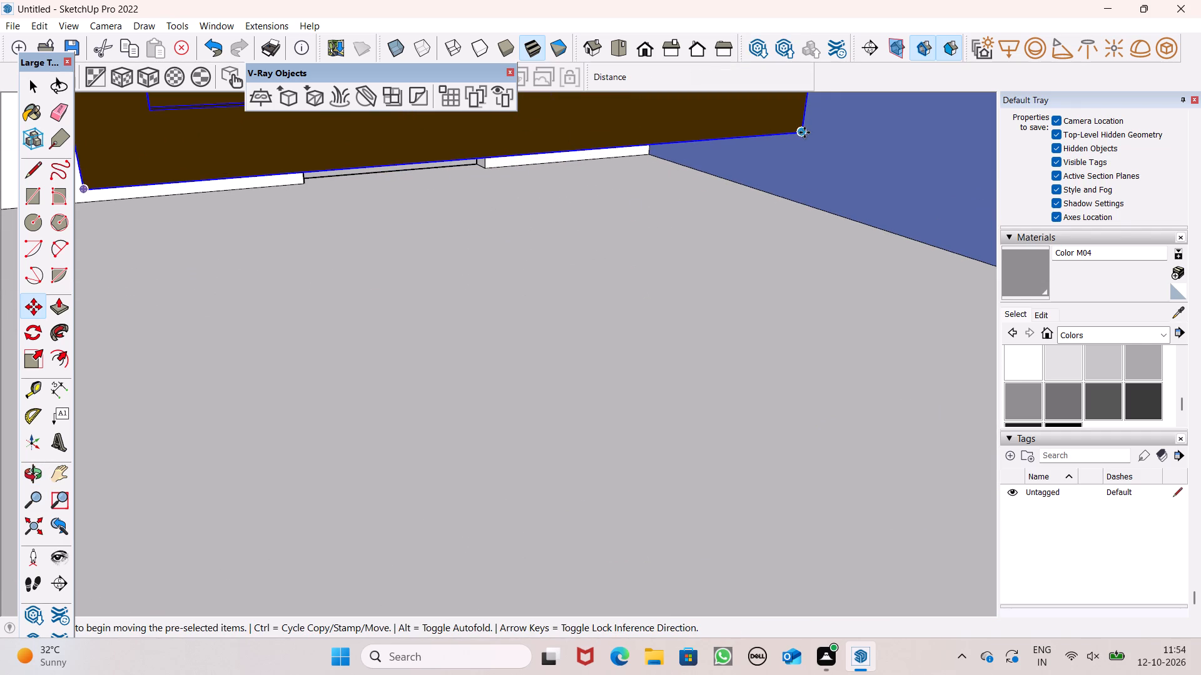
{"action": "left_click_drag", "start_coordinate": [804, 132], "coordinate": [491, 162]}
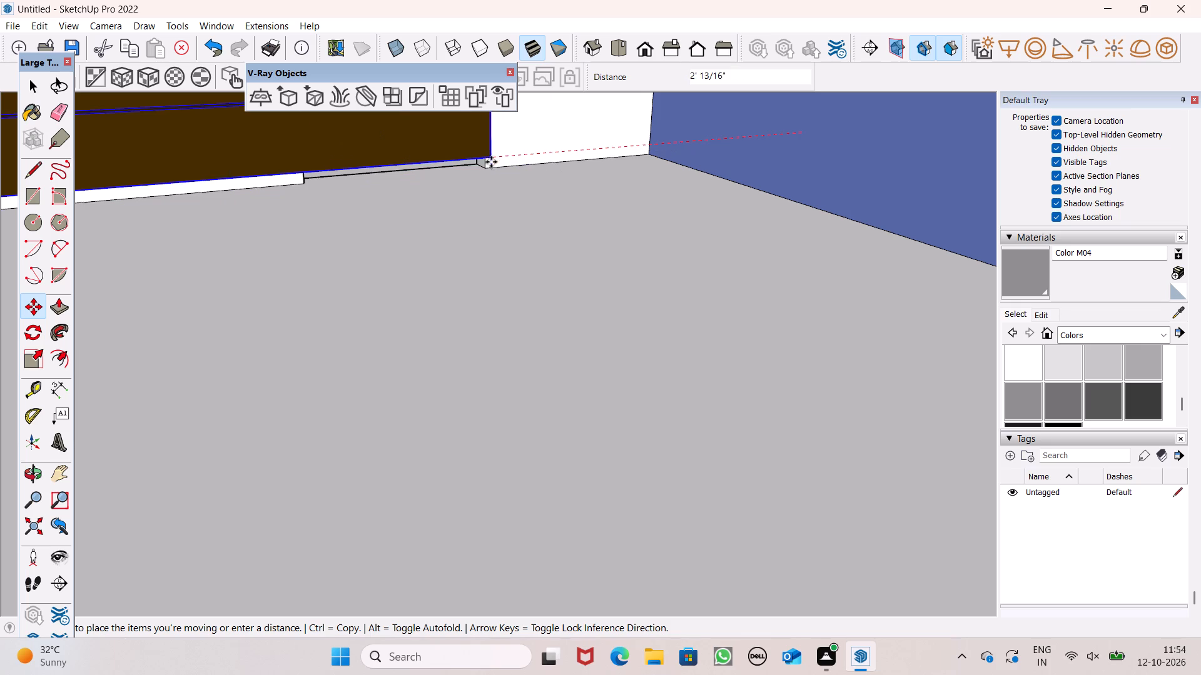
{"action": "left_click_drag", "start_coordinate": [491, 162], "coordinate": [487, 171]}
{"action": "middle_click_drag", "start_coordinate": [526, 261], "coordinate": [489, 237]}
{"action": "key", "text": "space"}
{"action": "middle_click", "coordinate": [489, 237]}
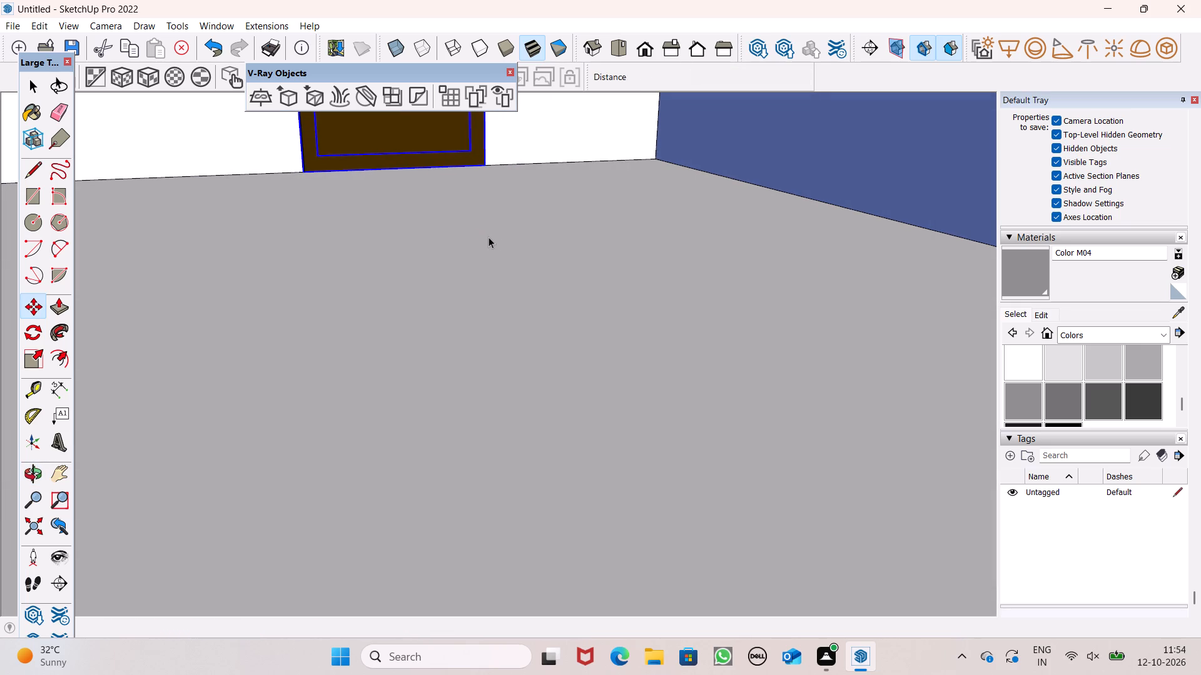
{"action": "scroll", "coordinate": [513, 229], "scroll_direction": "down", "scroll_amount": 3}
{"action": "key", "text": "space"}
Copy the fitted door group from the third balcony about 11' 9" straight up to the fourth balcony's door opening.
{"action": "scroll", "coordinate": [552, 168], "scroll_direction": "down", "scroll_amount": 8}
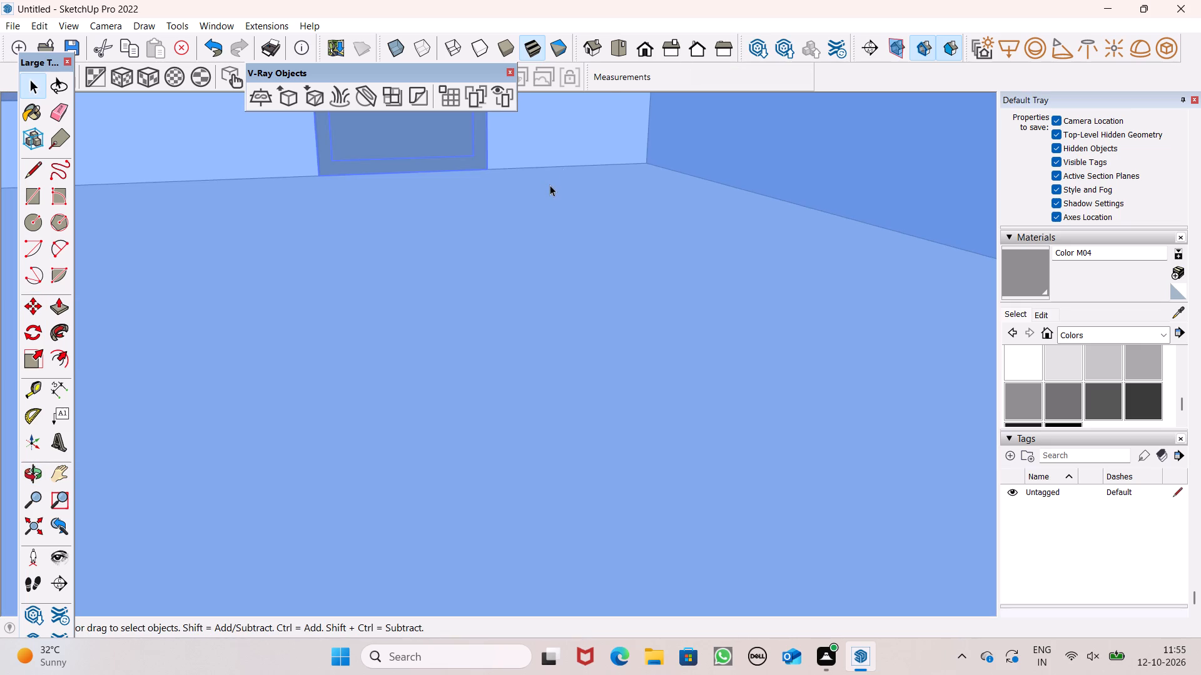
{"action": "scroll", "coordinate": [550, 185], "scroll_direction": "down", "scroll_amount": 2}
{"action": "left_click", "coordinate": [641, 59]}
{"action": "scroll", "coordinate": [619, 193], "scroll_direction": "down", "scroll_amount": 7}
{"action": "scroll", "coordinate": [607, 251], "scroll_direction": "down", "scroll_amount": 6}
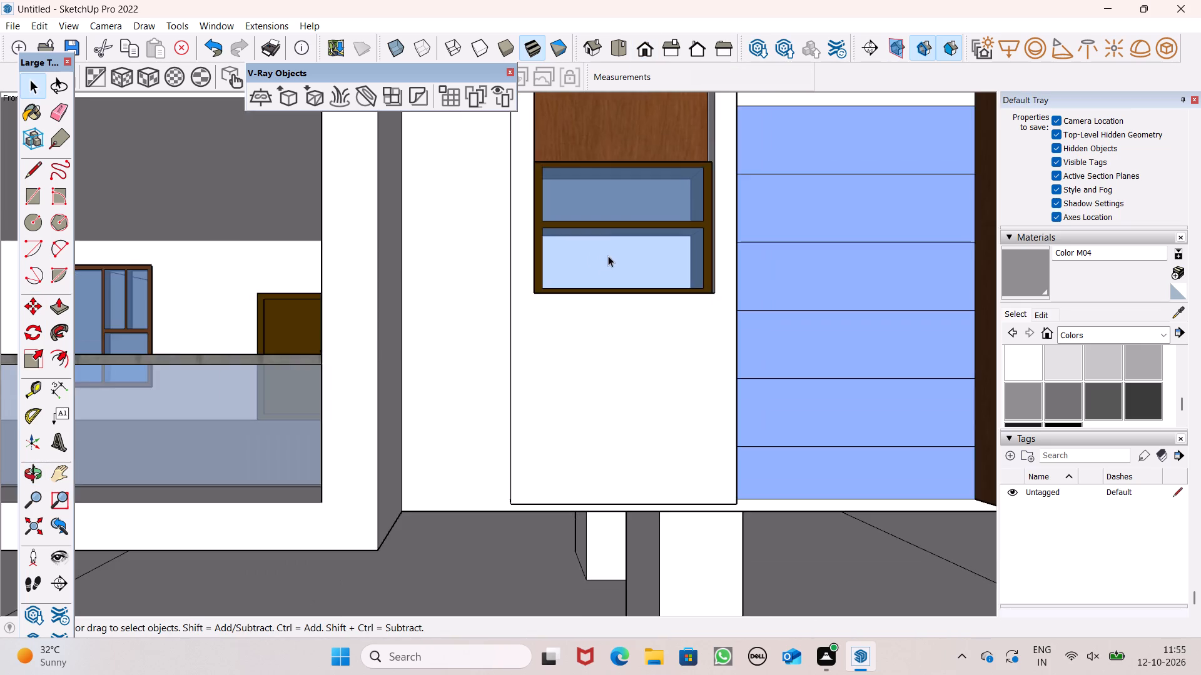
{"action": "scroll", "coordinate": [608, 250], "scroll_direction": "down", "scroll_amount": 16}
{"action": "middle_click_drag", "start_coordinate": [594, 279], "coordinate": [593, 389]}
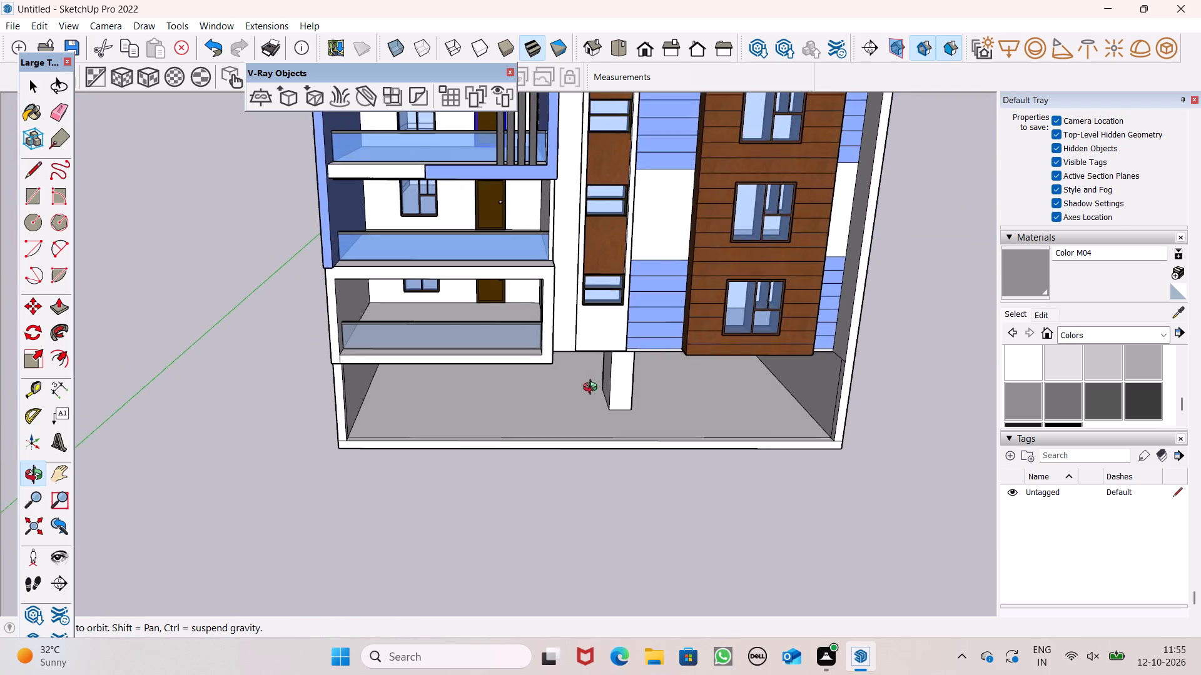
{"action": "middle_click_drag", "start_coordinate": [593, 389], "coordinate": [593, 381]}
{"action": "scroll", "coordinate": [566, 167], "scroll_direction": "down", "scroll_amount": 5}
{"action": "scroll", "coordinate": [499, 91], "scroll_direction": "up", "scroll_amount": 10}
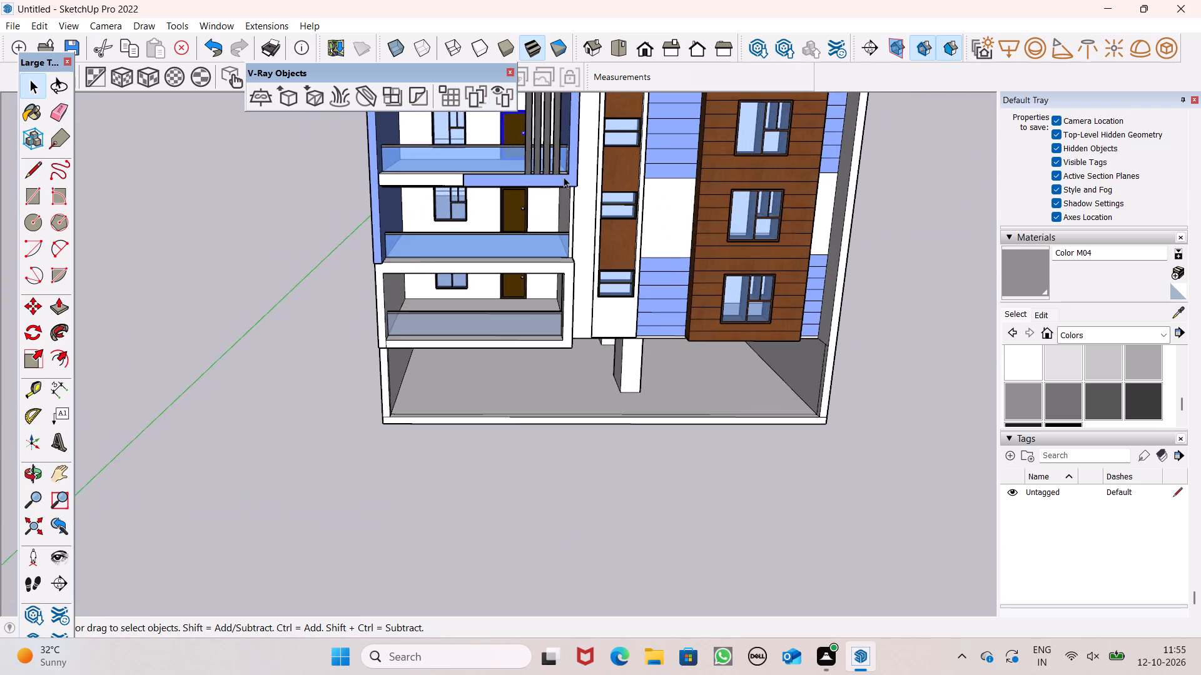
{"action": "scroll", "coordinate": [564, 181], "scroll_direction": "down", "scroll_amount": 14}
{"action": "scroll", "coordinate": [538, 148], "scroll_direction": "up", "scroll_amount": 8}
{"action": "scroll", "coordinate": [584, 222], "scroll_direction": "up", "scroll_amount": 8}
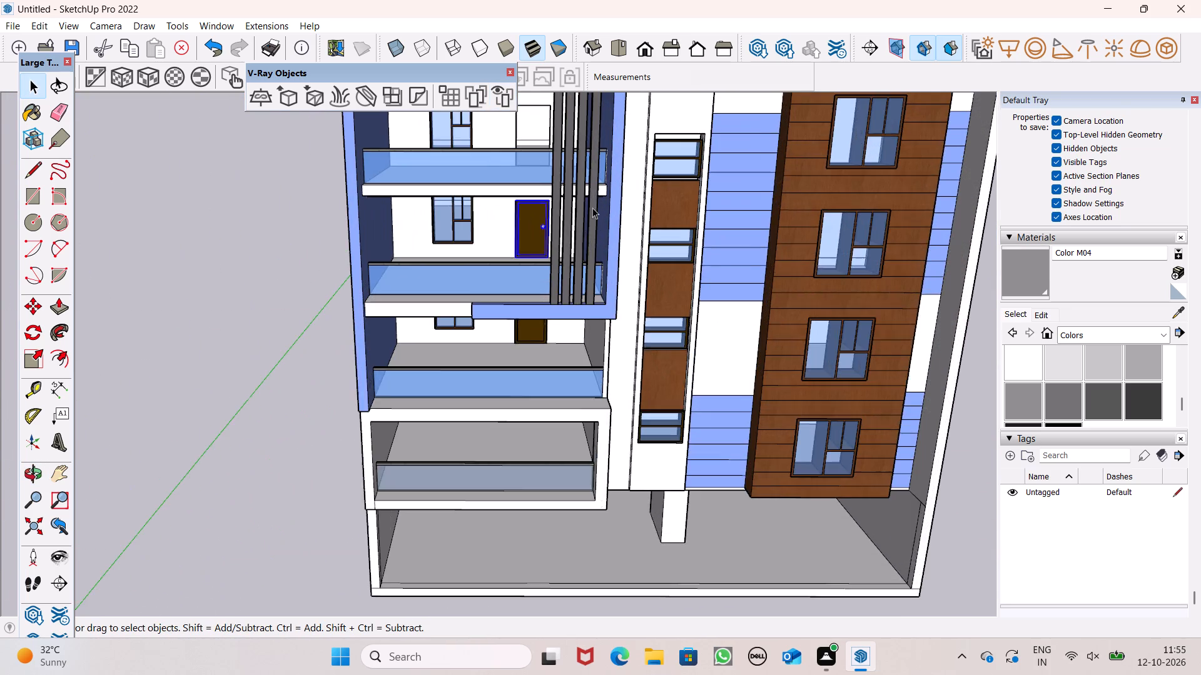
{"action": "scroll", "coordinate": [527, 221], "scroll_direction": "up", "scroll_amount": 1}
{"action": "middle_click_drag", "start_coordinate": [527, 221], "coordinate": [531, 262]}
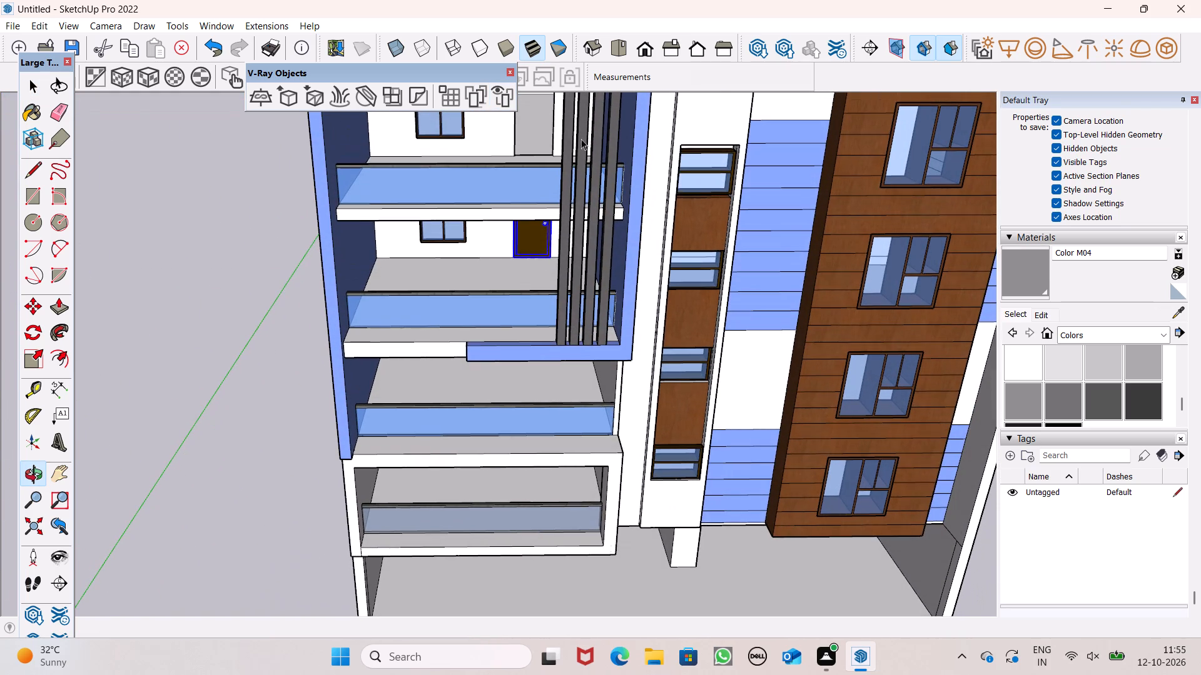
{"action": "key", "text": "m"}
{"action": "key", "text": "Return"}
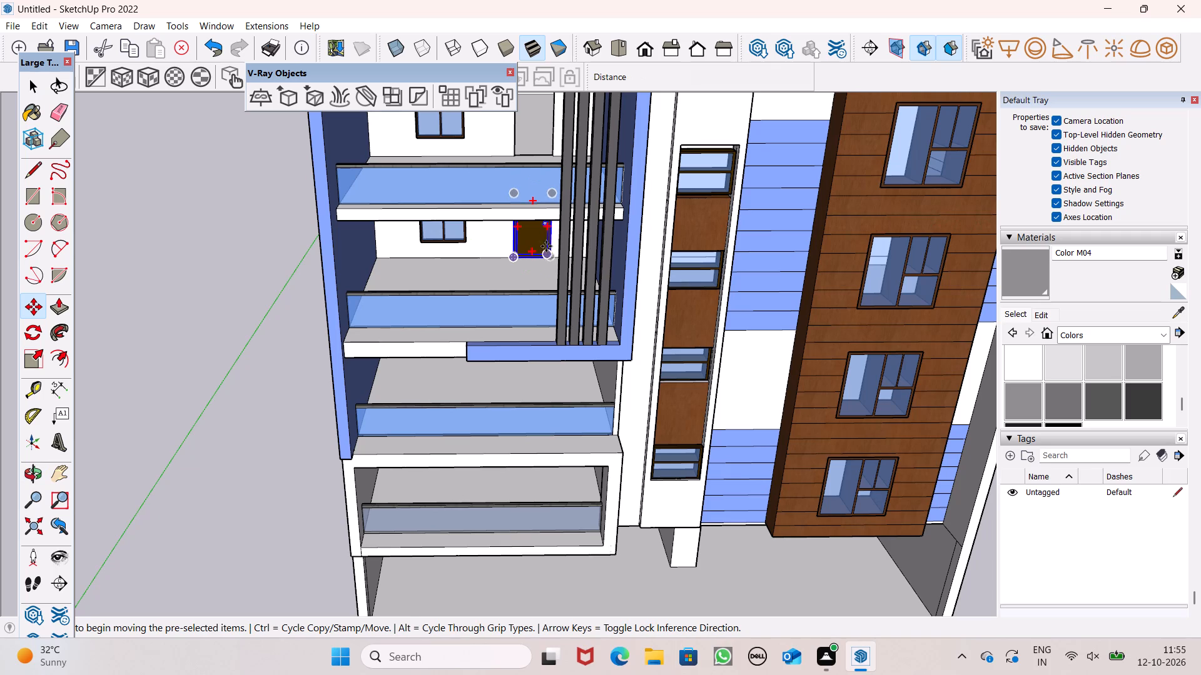
{"action": "left_click_drag", "start_coordinate": [549, 256], "coordinate": [546, 149]}
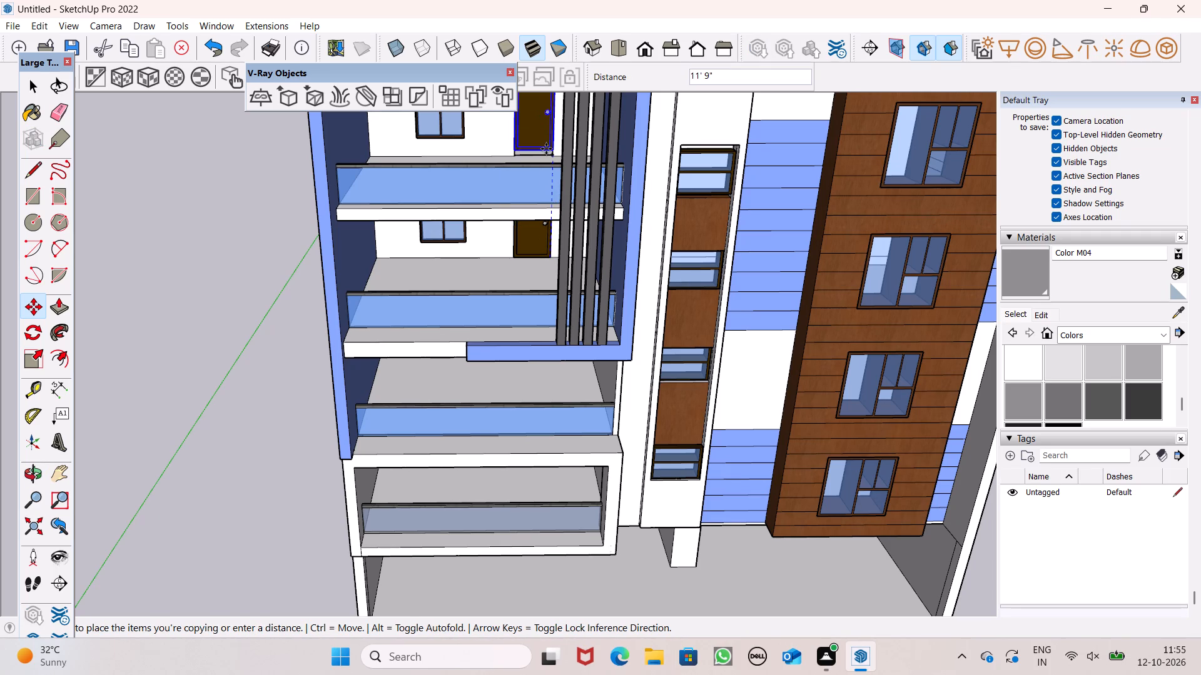
{"action": "left_click_drag", "start_coordinate": [546, 149], "coordinate": [548, 155]}
{"action": "scroll", "coordinate": [495, 154], "scroll_direction": "down", "scroll_amount": 2}
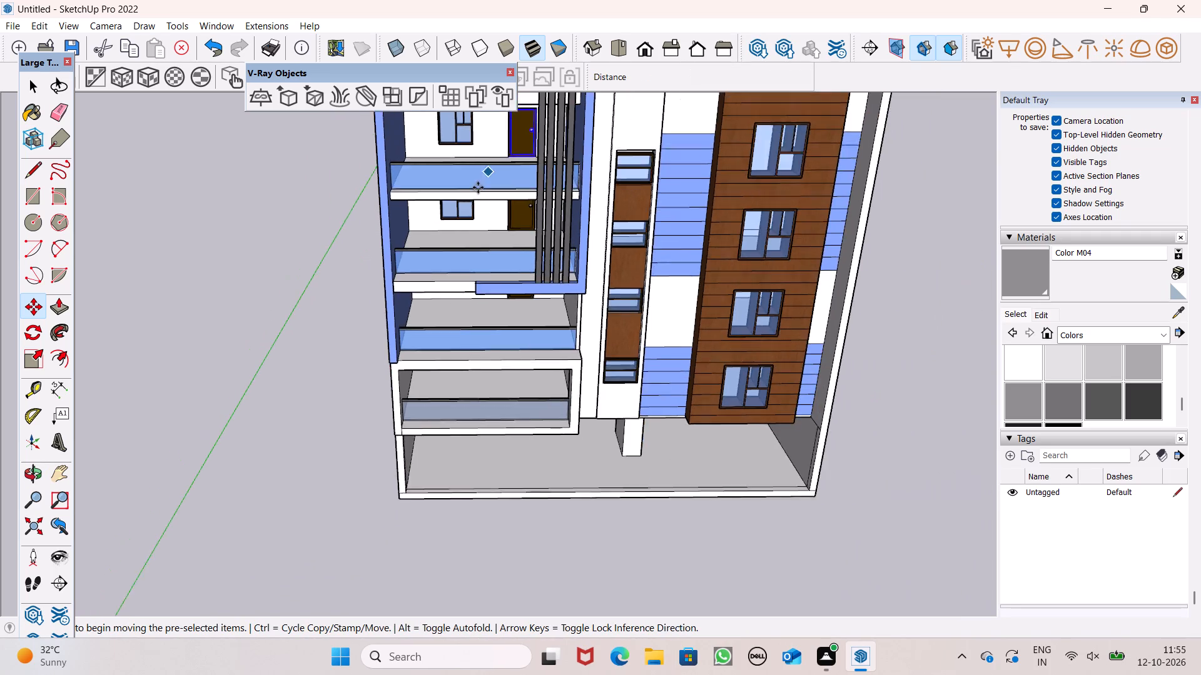
Move the copied door on the fourth balcony so its knob-side lower corner meets the bottom corner of the door opening.
{"action": "scroll", "coordinate": [478, 187], "scroll_direction": "down", "scroll_amount": 4}
{"action": "scroll", "coordinate": [514, 113], "scroll_direction": "up", "scroll_amount": 13}
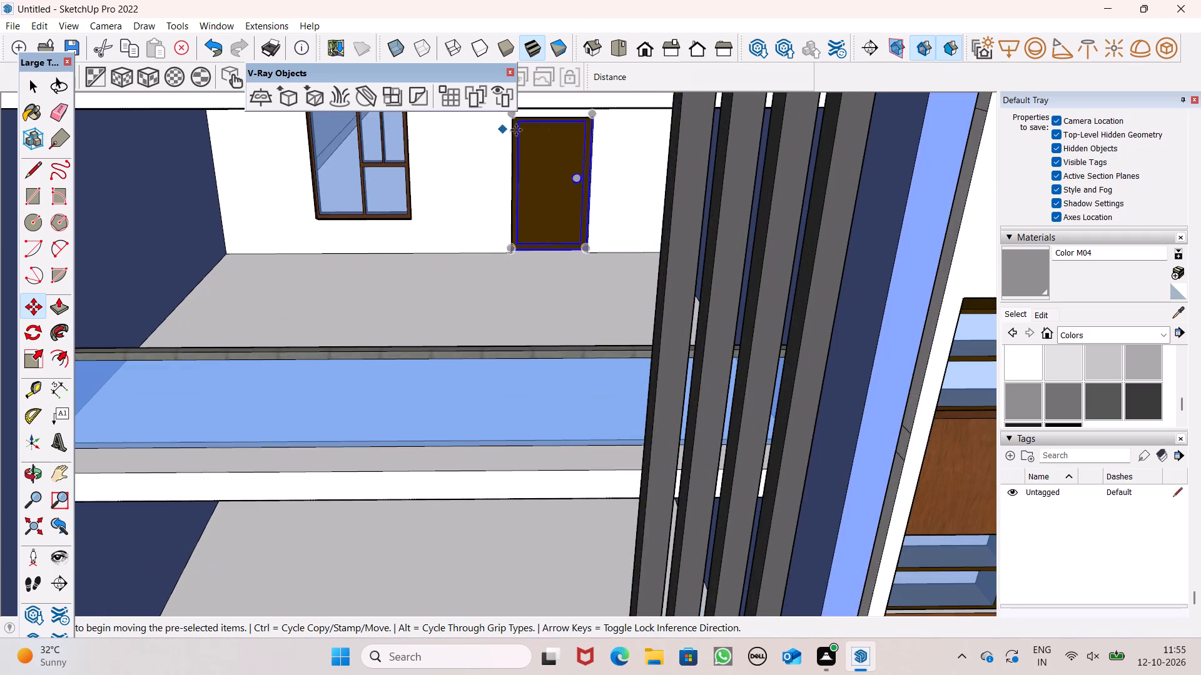
{"action": "scroll", "coordinate": [532, 169], "scroll_direction": "up", "scroll_amount": 1}
{"action": "middle_click_drag", "start_coordinate": [532, 169], "coordinate": [547, 149]}
{"action": "scroll", "coordinate": [575, 197], "scroll_direction": "up", "scroll_amount": 7}
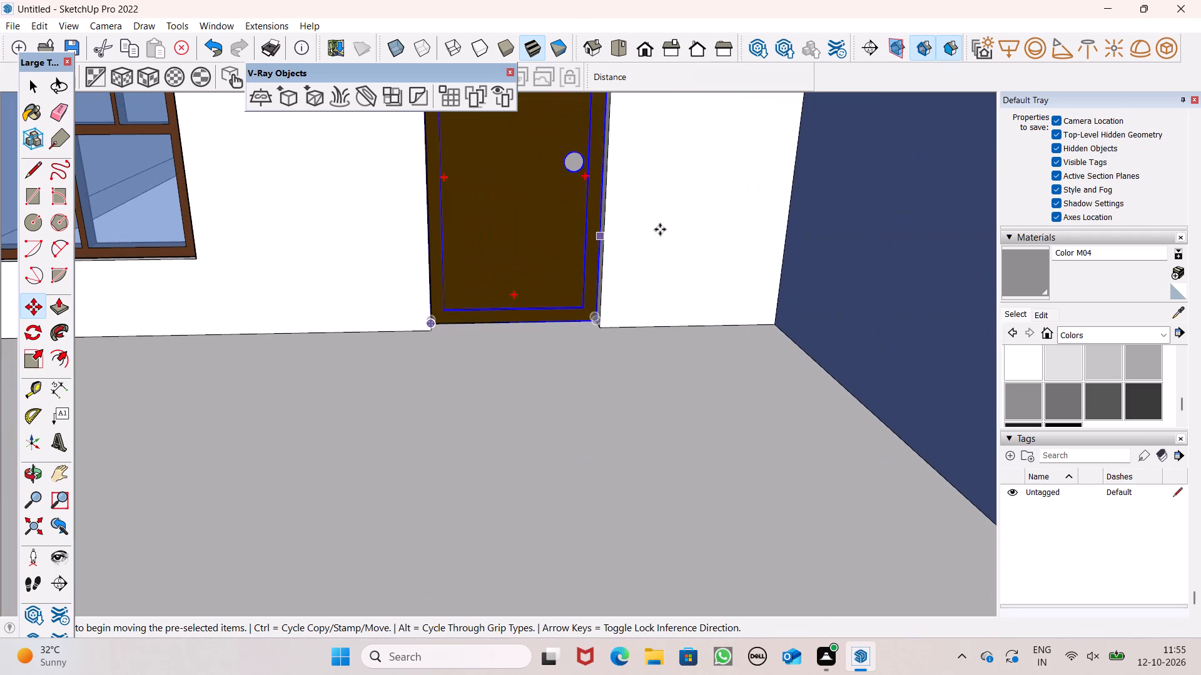
{"action": "left_click", "coordinate": [594, 321]}
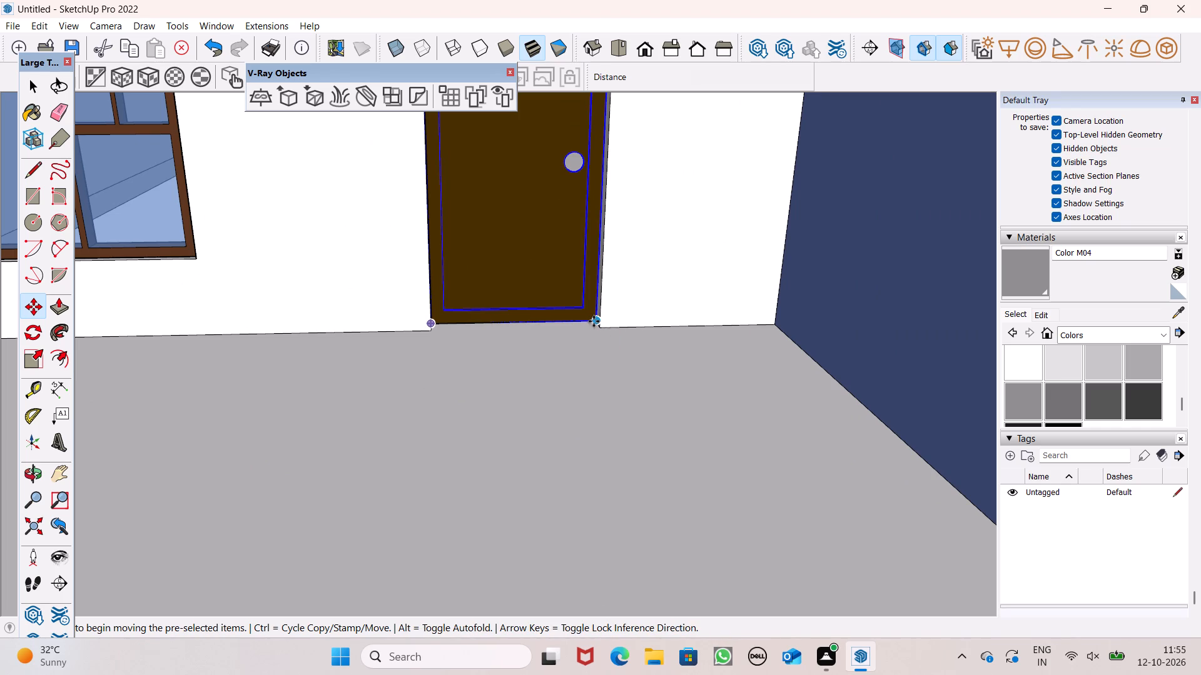
{"action": "key", "text": "space"}
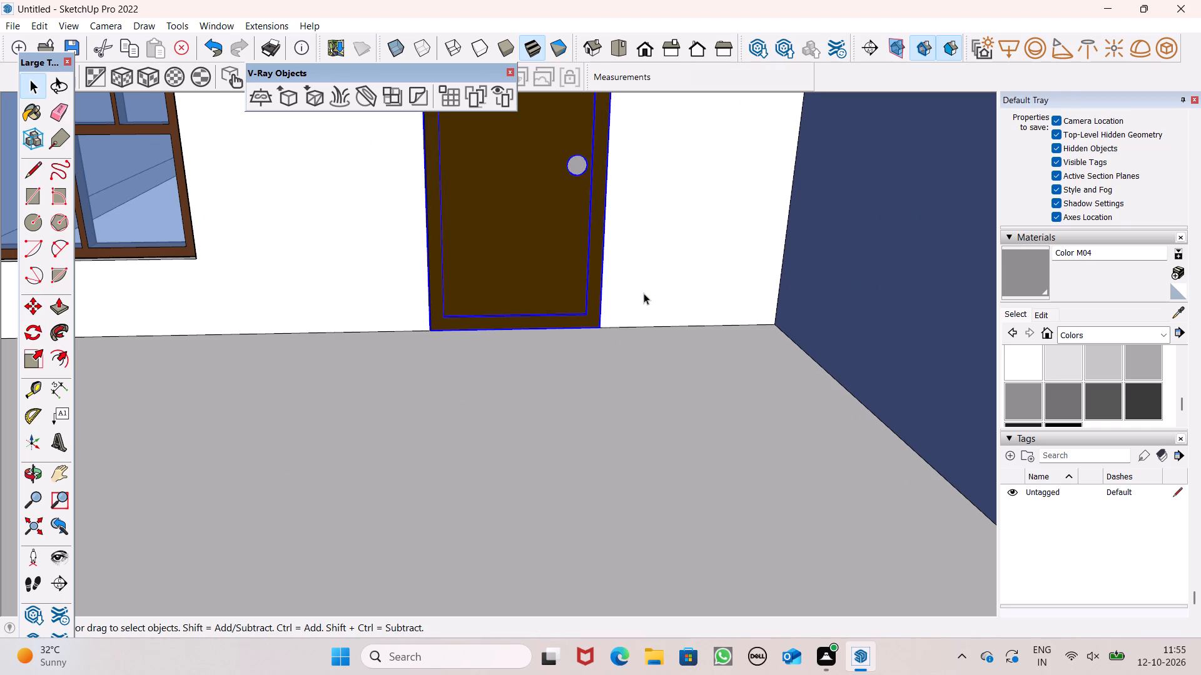
{"action": "scroll", "coordinate": [644, 293], "scroll_direction": "down", "scroll_amount": 7}
{"action": "key", "text": "space"}
{"action": "scroll", "coordinate": [644, 292], "scroll_direction": "down", "scroll_amount": 12}
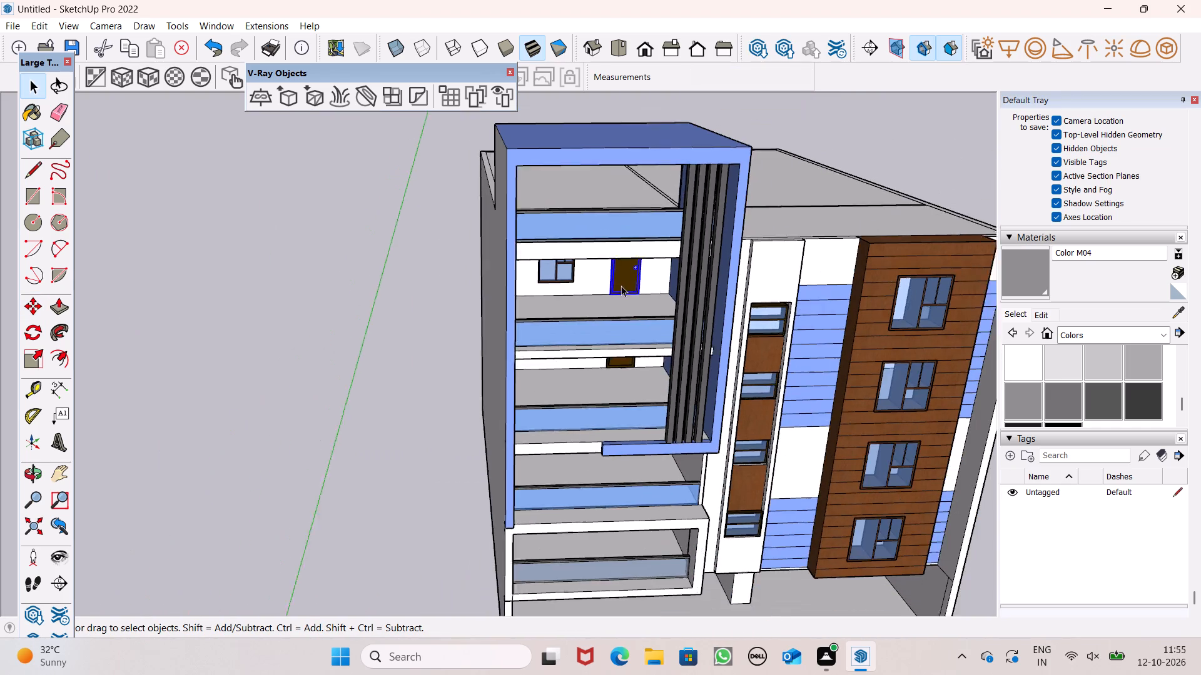
{"action": "scroll", "coordinate": [621, 286], "scroll_direction": "down", "scroll_amount": 2}
{"action": "left_click", "coordinate": [457, 329]}
Draw a small rectangle about 1' 2" high by 1' wide near the top of the white strip above the narrow windows.
{"action": "middle_click_drag", "start_coordinate": [556, 343], "coordinate": [521, 265]}
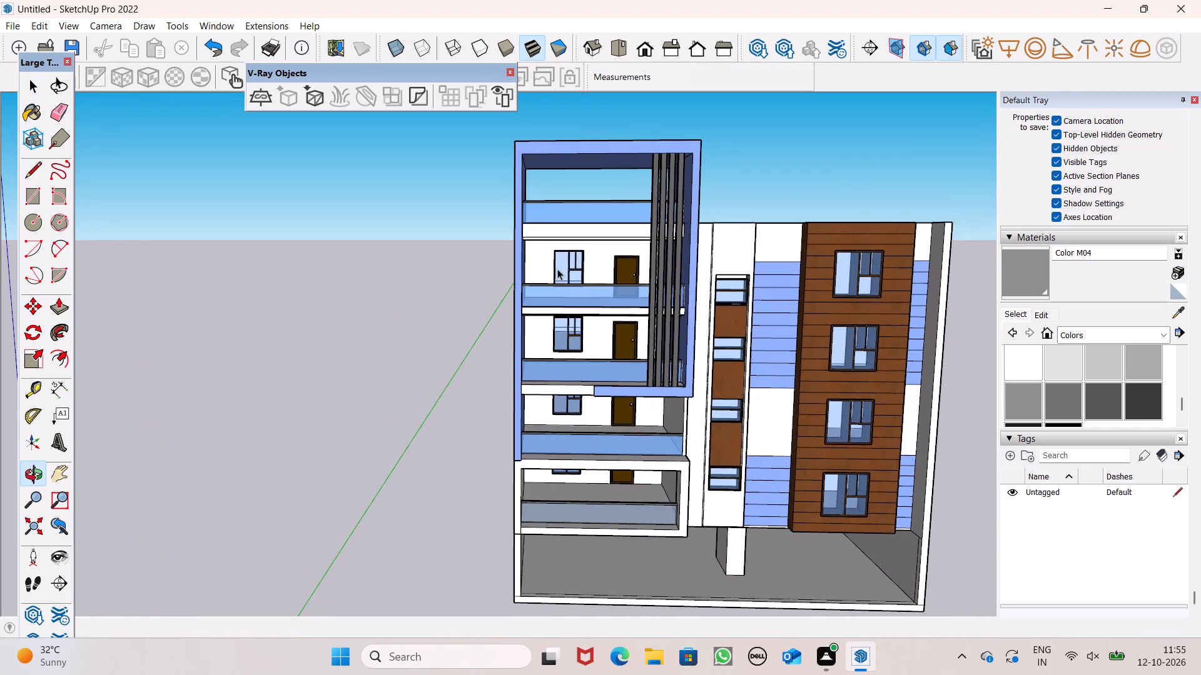
{"action": "scroll", "coordinate": [570, 262], "scroll_direction": "down", "scroll_amount": 5}
{"action": "scroll", "coordinate": [632, 256], "scroll_direction": "down", "scroll_amount": 2}
{"action": "middle_click_drag", "start_coordinate": [688, 311], "coordinate": [489, 389]}
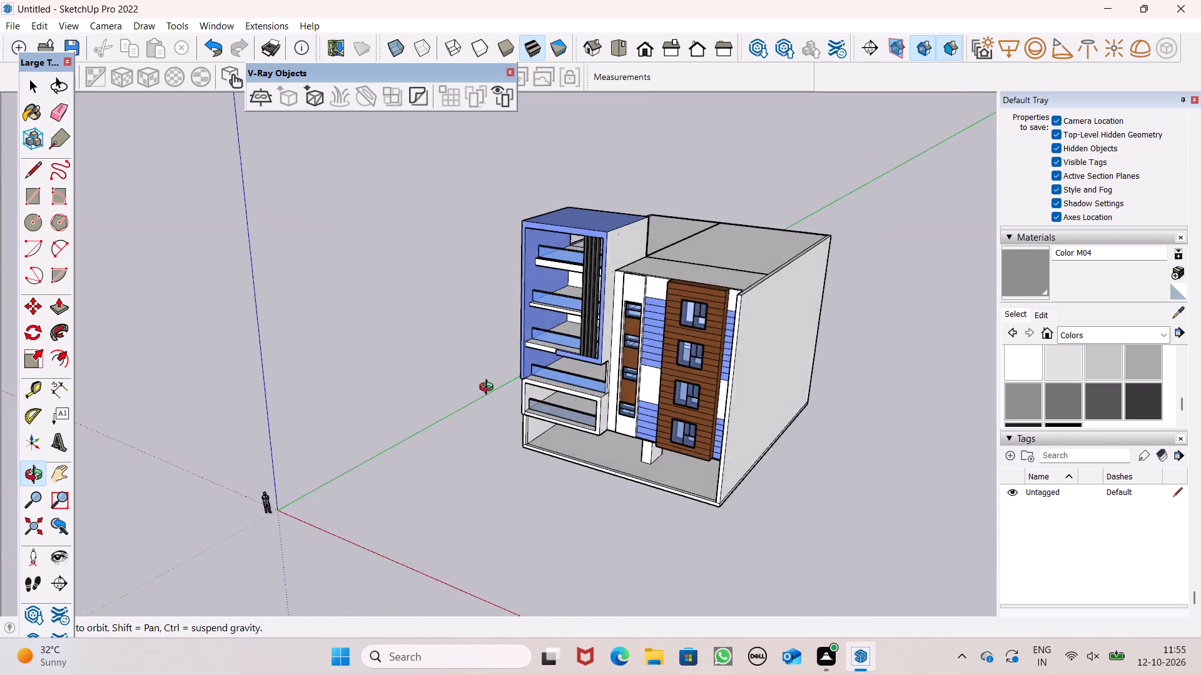
{"action": "middle_click_drag", "start_coordinate": [489, 389], "coordinate": [577, 381]}
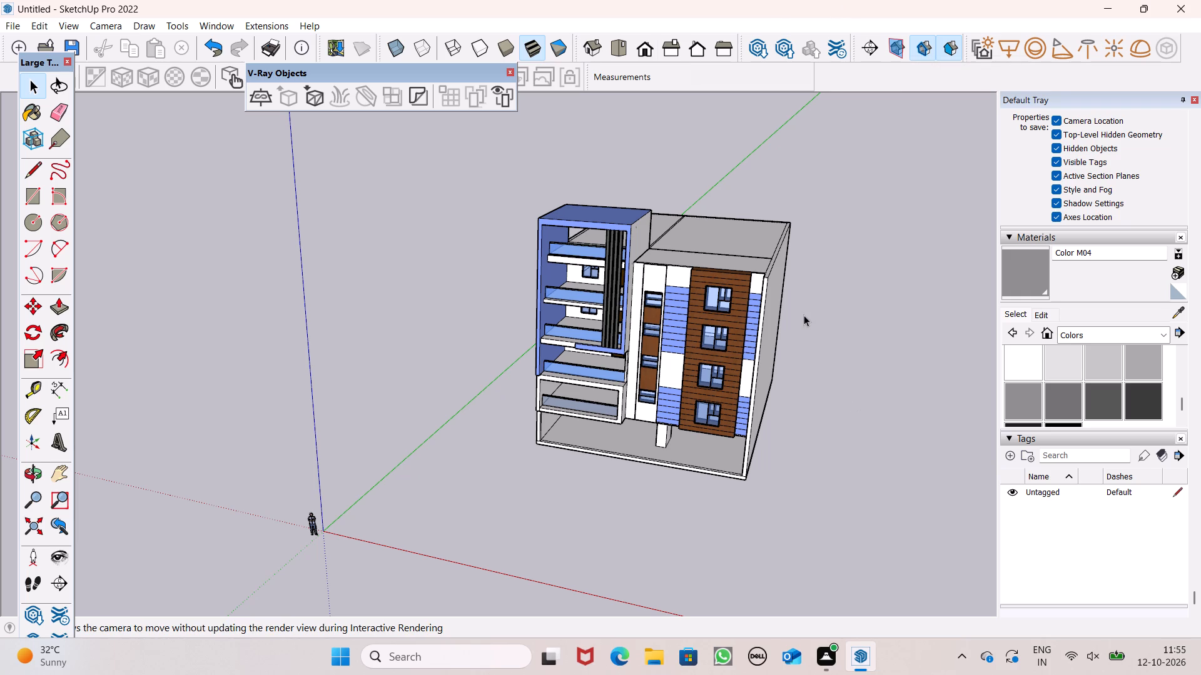
{"action": "middle_click_drag", "start_coordinate": [794, 342], "coordinate": [868, 277]}
{"action": "scroll", "coordinate": [794, 343], "scroll_direction": "up", "scroll_amount": 1}
{"action": "scroll", "coordinate": [702, 252], "scroll_direction": "up", "scroll_amount": 7}
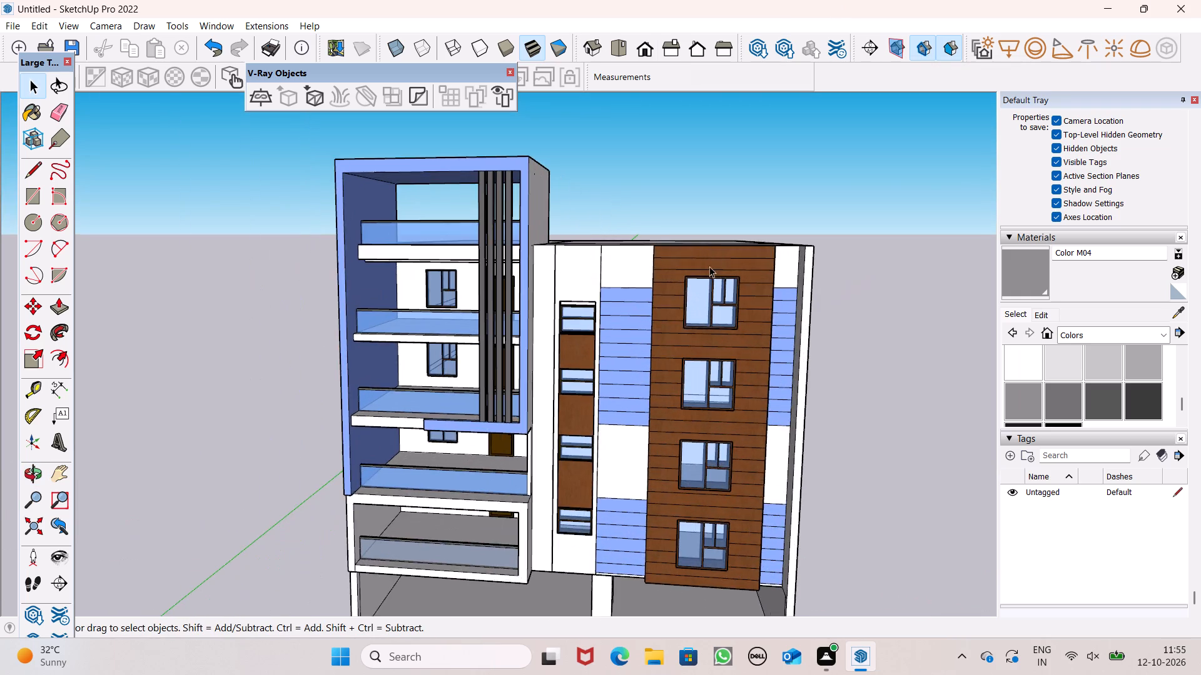
{"action": "scroll", "coordinate": [710, 266], "scroll_direction": "up", "scroll_amount": 6}
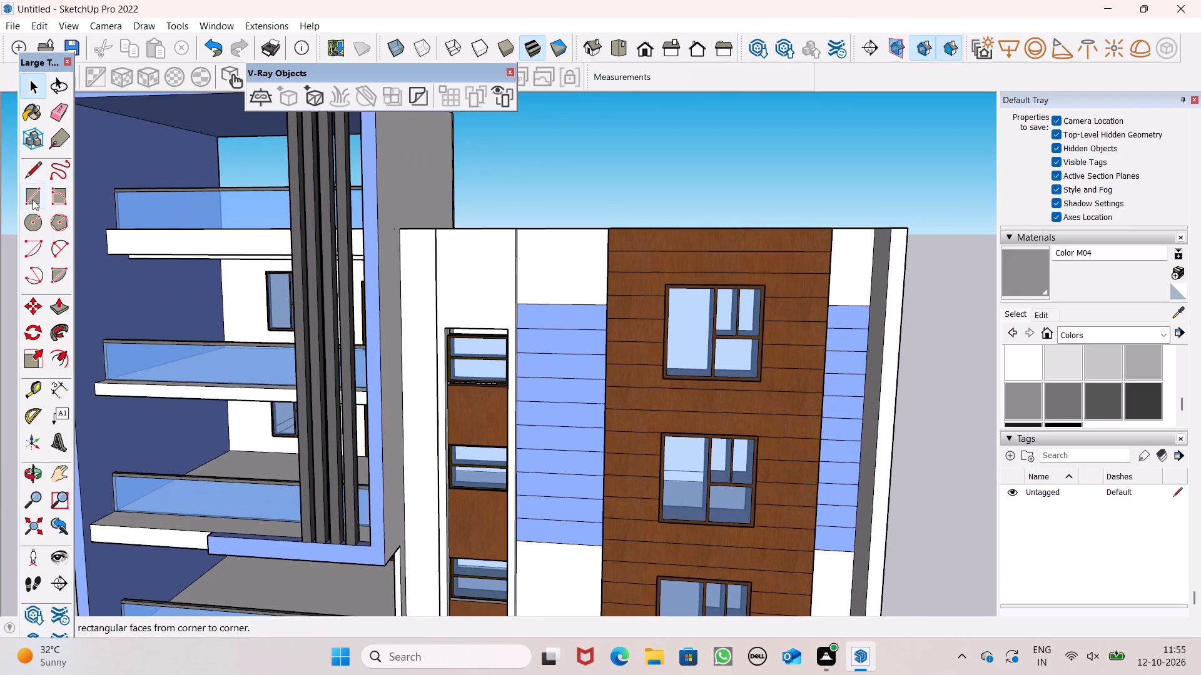
{"action": "left_click", "coordinate": [30, 201]}
{"action": "scroll", "coordinate": [355, 277], "scroll_direction": "up", "scroll_amount": 3}
{"action": "middle_click_drag", "start_coordinate": [477, 314], "coordinate": [518, 297]}
{"action": "scroll", "coordinate": [495, 250], "scroll_direction": "up", "scroll_amount": 3}
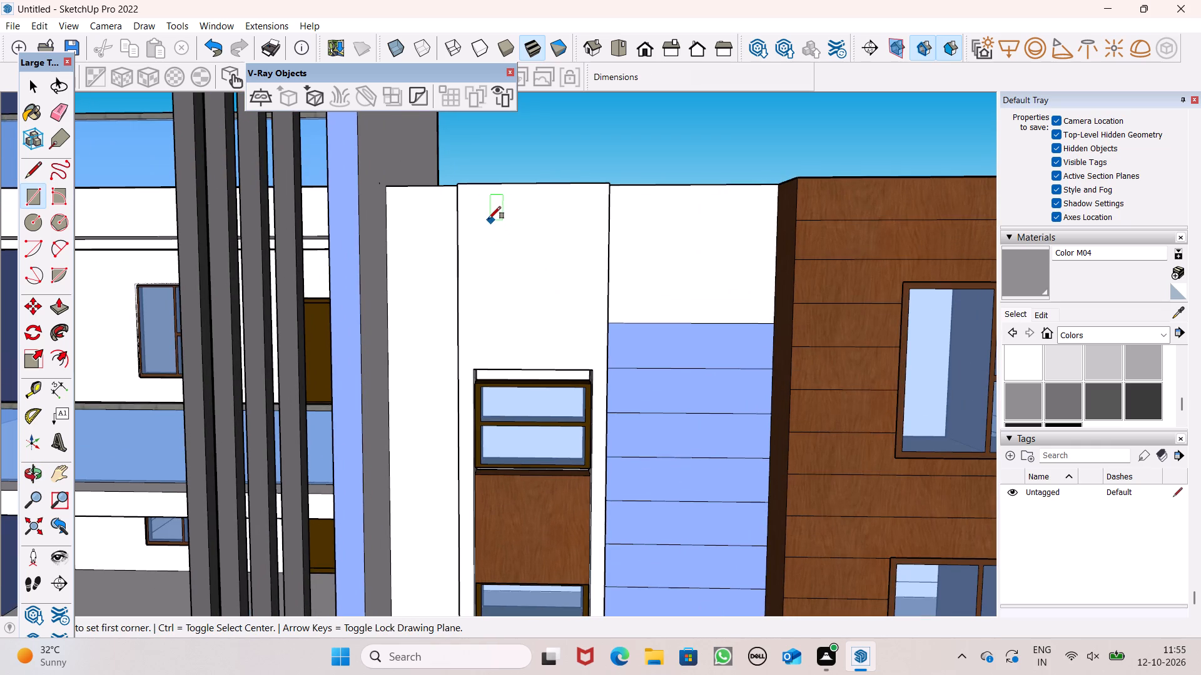
{"action": "left_click", "coordinate": [488, 209]}
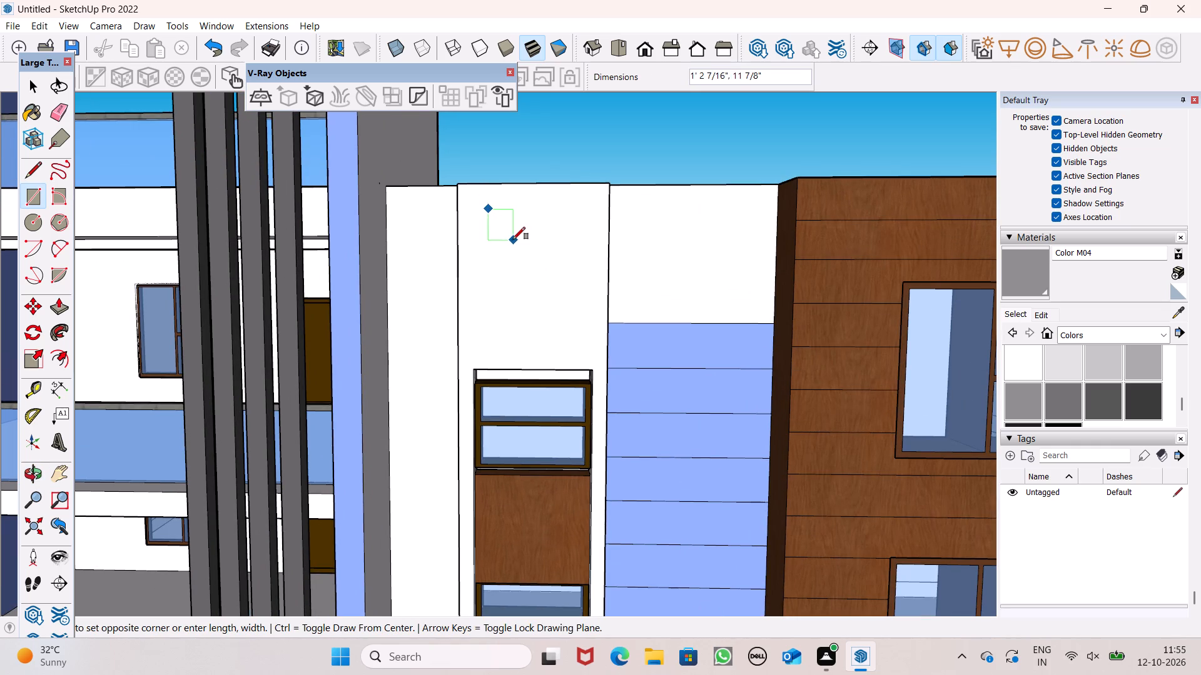
{"action": "left_click", "coordinate": [512, 239]}
Shift the small rectangle slightly sideways, and copy it about 2' 5" horizontally to the other side of the white strip.
{"action": "key", "text": "space"}
{"action": "double_click", "coordinate": [500, 232]}
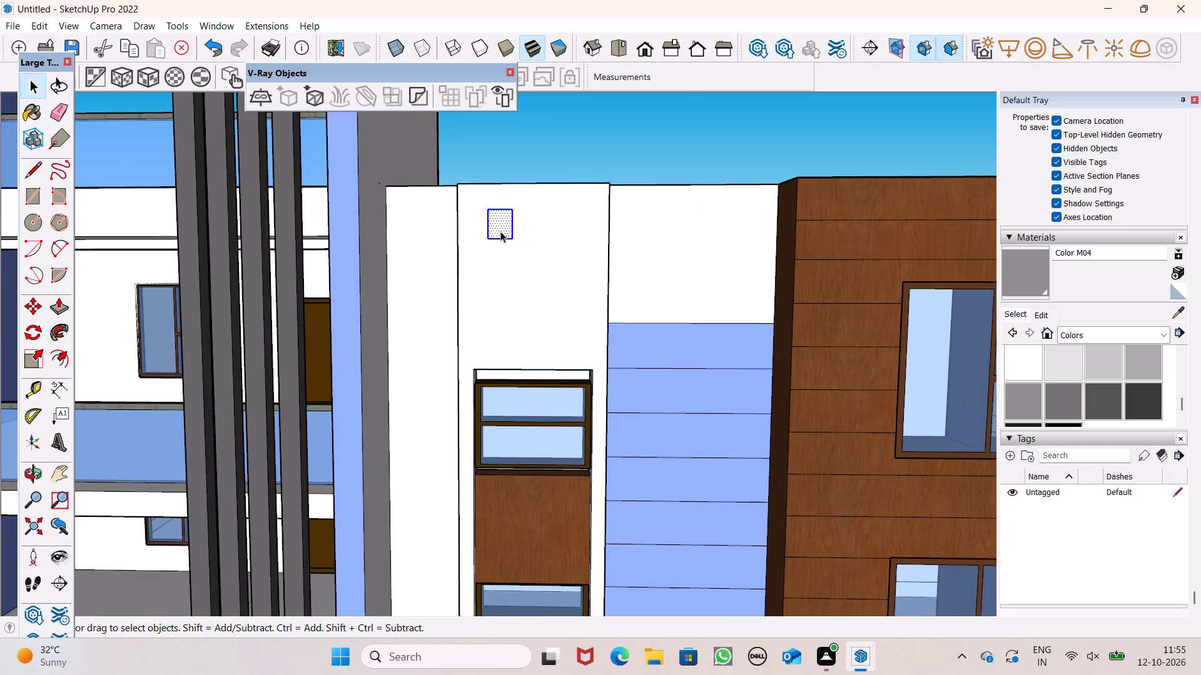
{"action": "key", "text": "m"}
{"action": "key", "text": "Return"}
{"action": "left_click_drag", "start_coordinate": [505, 227], "coordinate": [505, 226]}
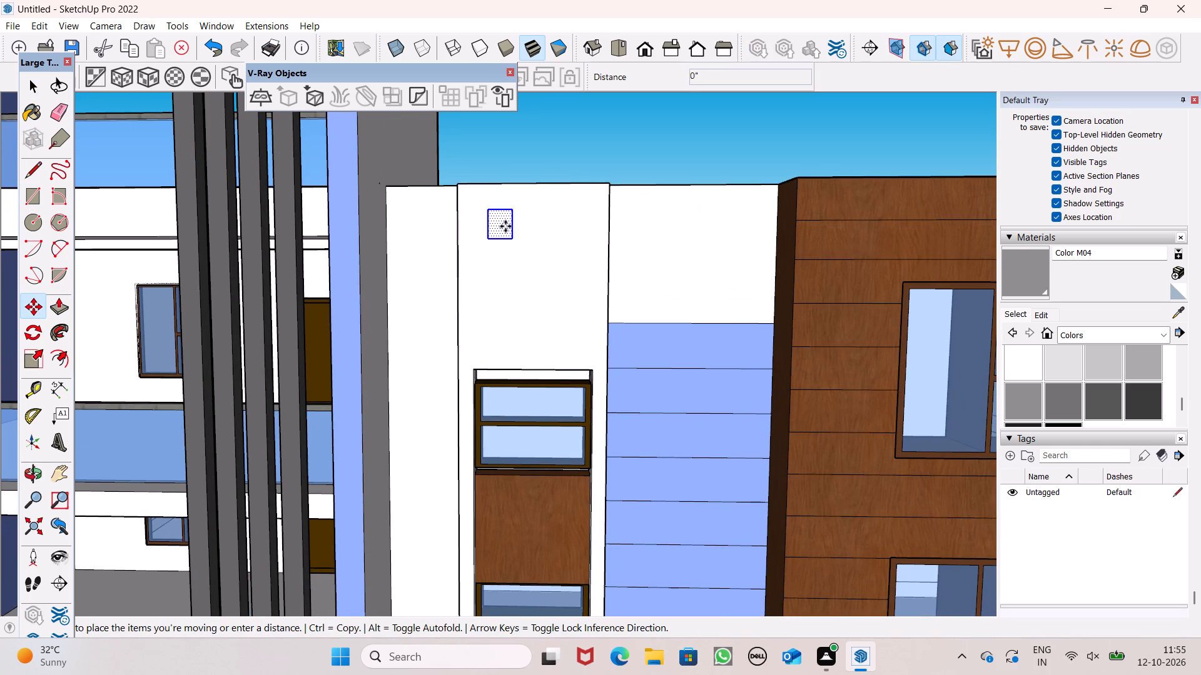
{"action": "left_click_drag", "start_coordinate": [505, 226], "coordinate": [514, 229]}
{"action": "left_click_drag", "start_coordinate": [512, 231], "coordinate": [527, 230]}
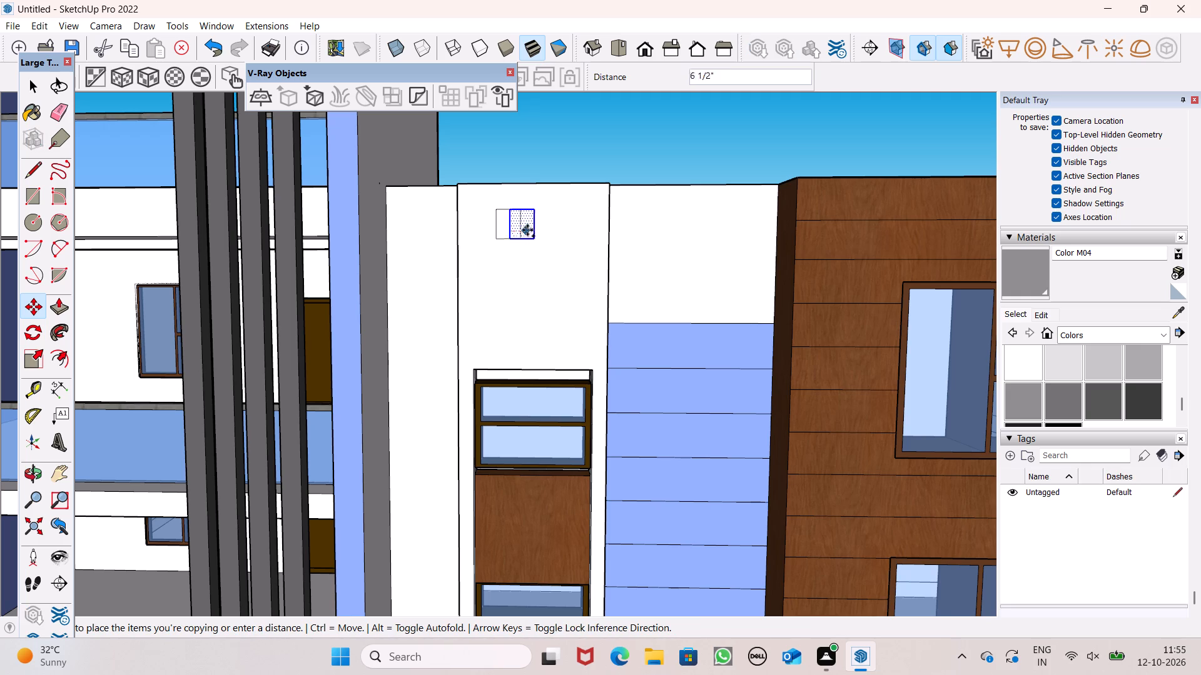
{"action": "left_click_drag", "start_coordinate": [527, 230], "coordinate": [560, 223]}
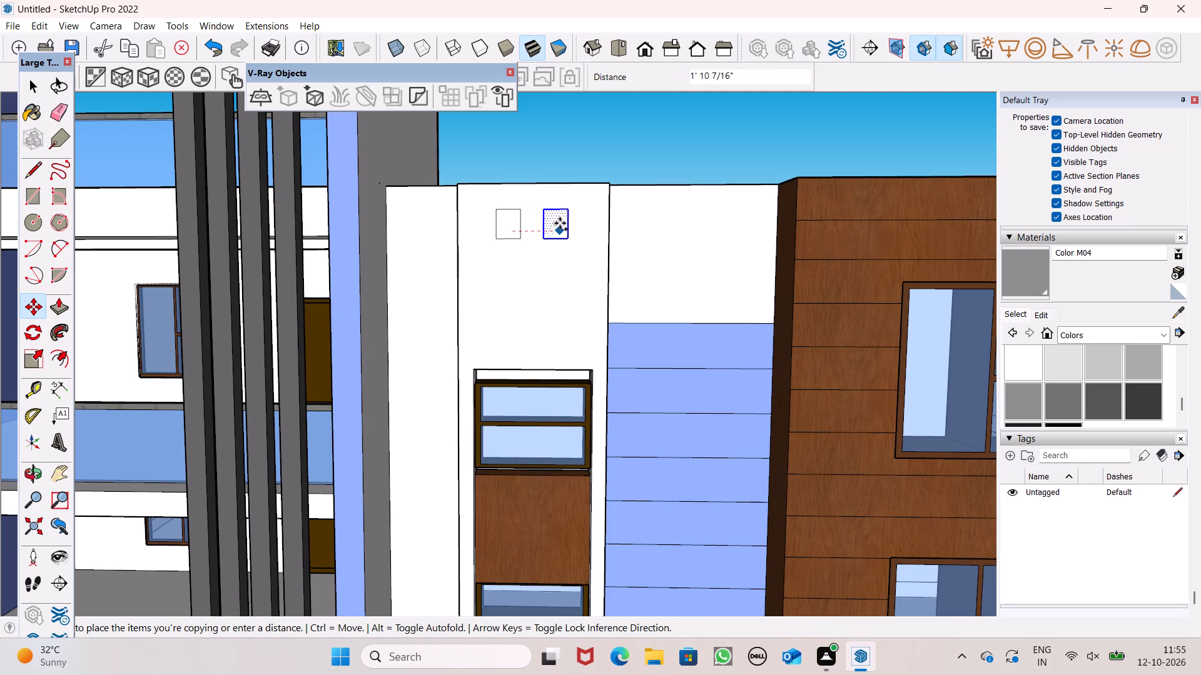
{"action": "left_click_drag", "start_coordinate": [560, 223], "coordinate": [572, 227]}
{"action": "left_click_drag", "start_coordinate": [572, 227], "coordinate": [574, 227]}
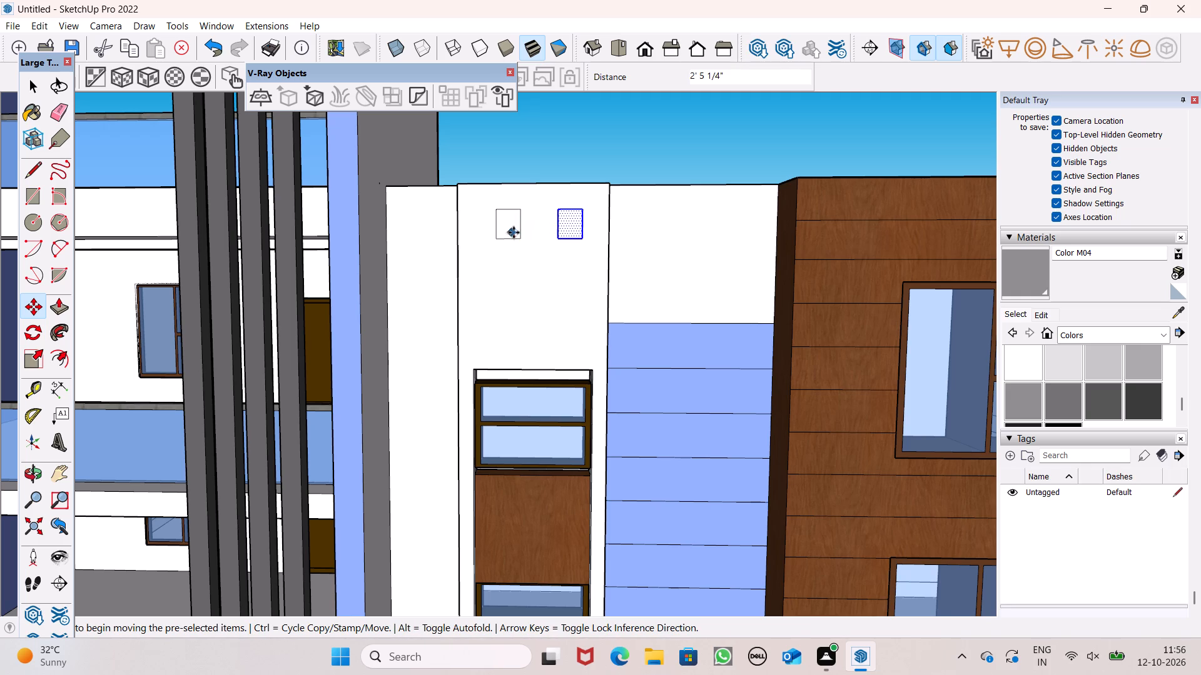
{"action": "key", "text": "space"}
{"action": "left_click", "coordinate": [559, 152]}
Move the original small rectangle about 6" horizontally toward the balcony-side edge of the white strip.
{"action": "double_click", "coordinate": [510, 224]}
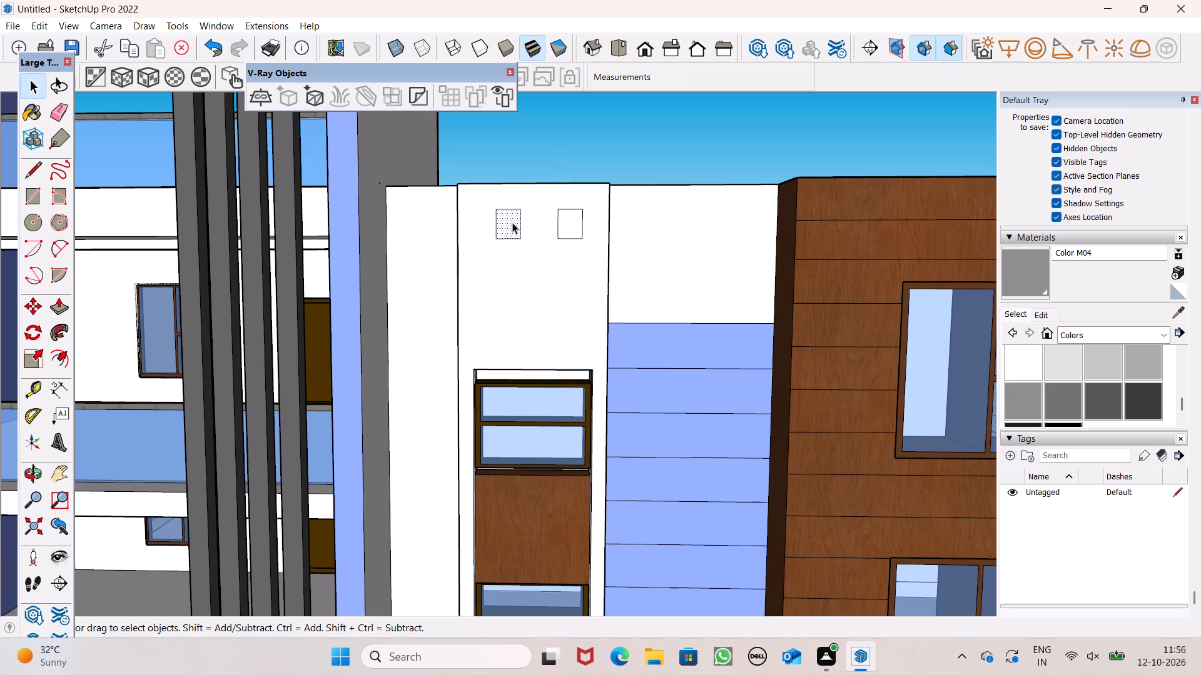
{"action": "double_click", "coordinate": [512, 221]}
{"action": "key", "text": "m"}
{"action": "key", "text": "Return"}
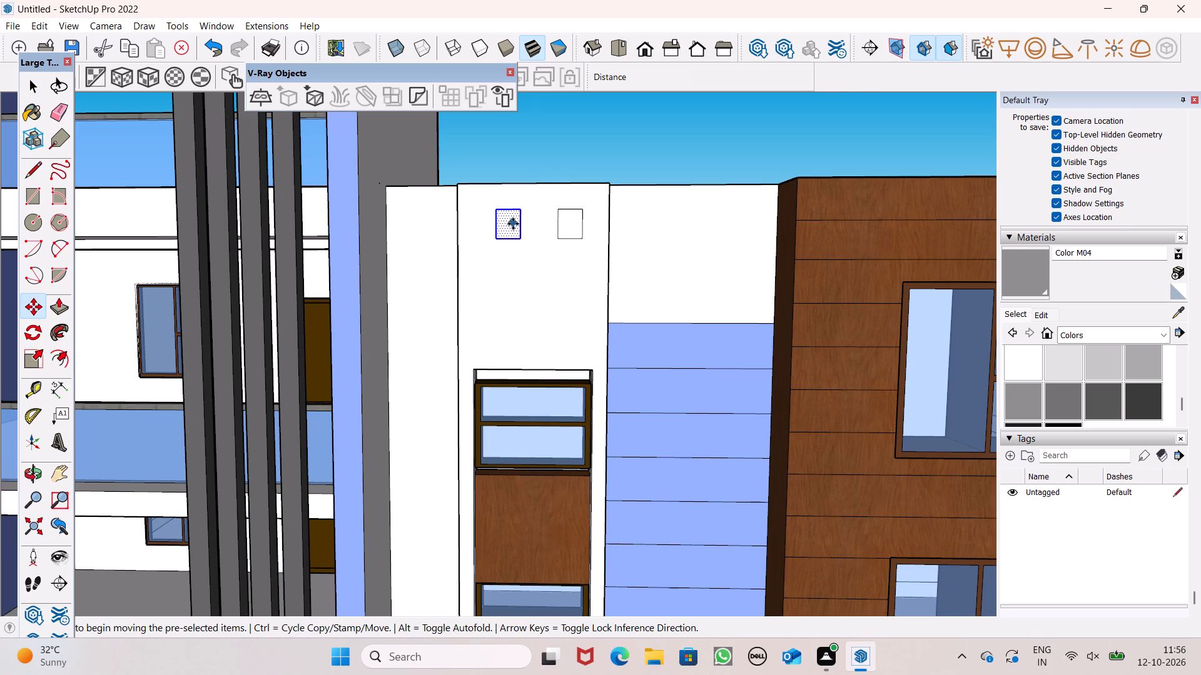
{"action": "left_click_drag", "start_coordinate": [513, 224], "coordinate": [499, 231]}
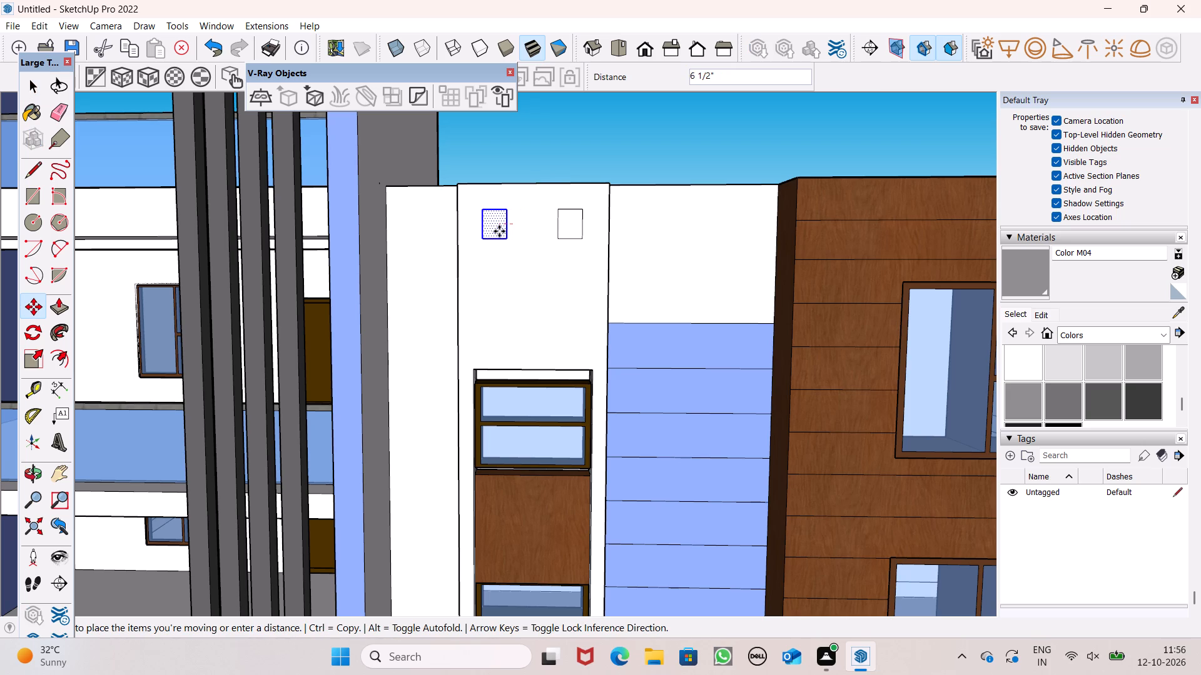
{"action": "left_click_drag", "start_coordinate": [499, 231], "coordinate": [534, 234]}
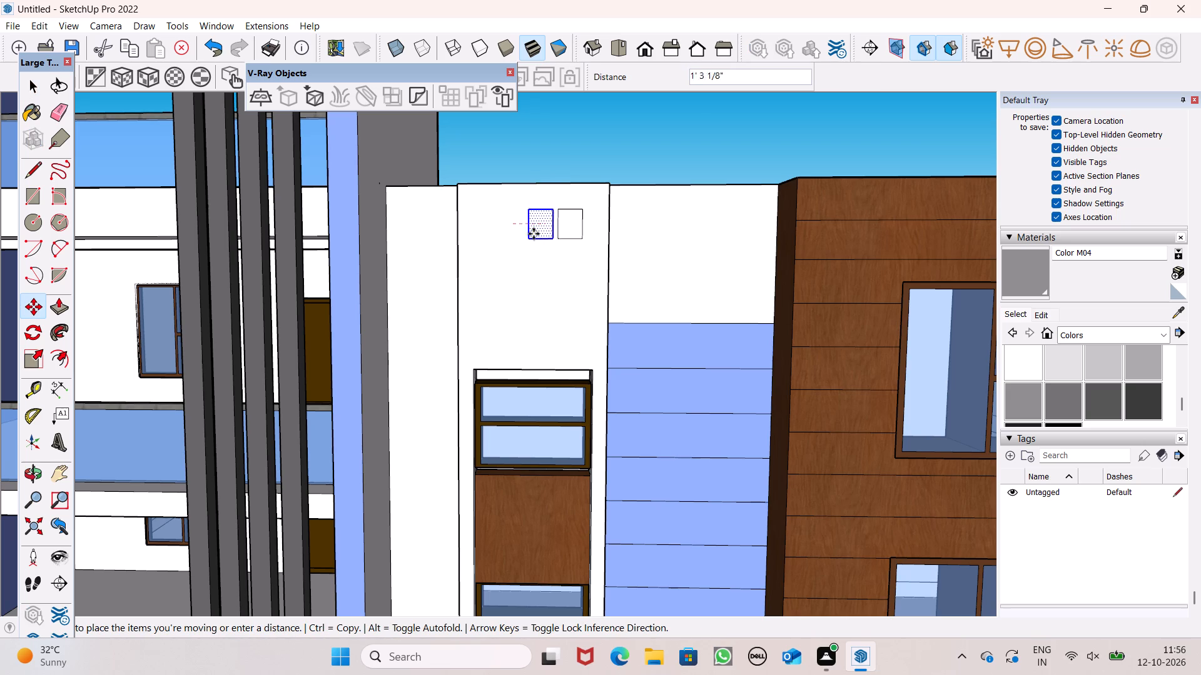
{"action": "left_click_drag", "start_coordinate": [534, 234], "coordinate": [499, 229]}
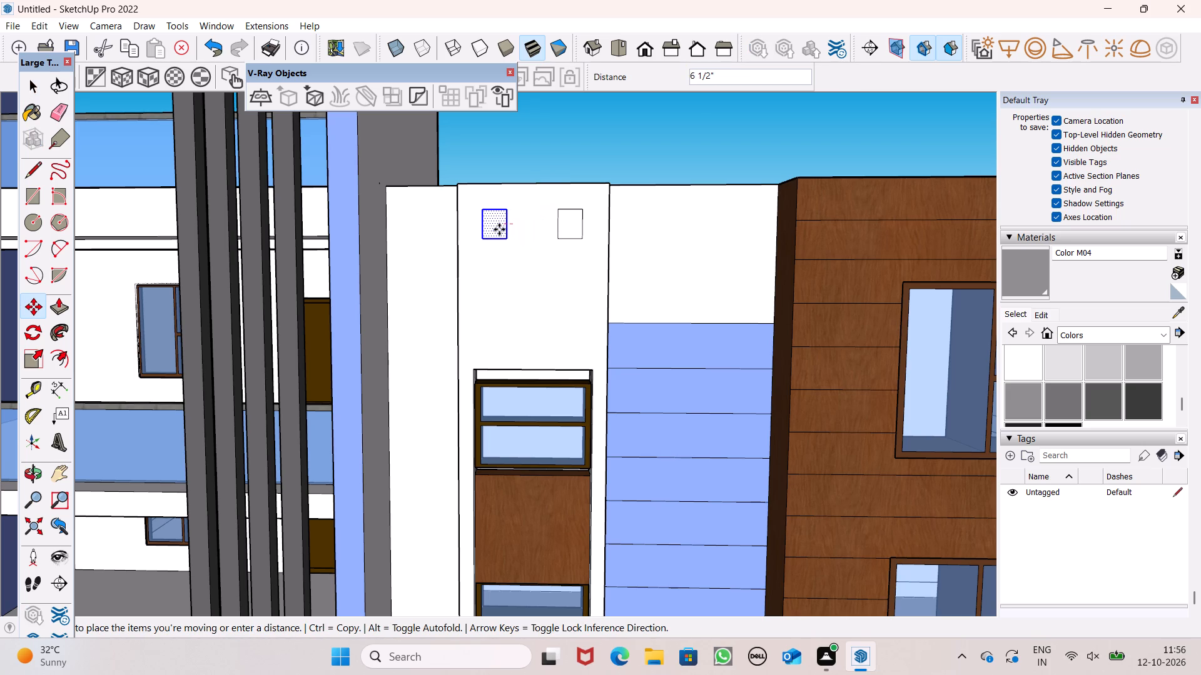
{"action": "left_click_drag", "start_coordinate": [499, 229], "coordinate": [500, 229]}
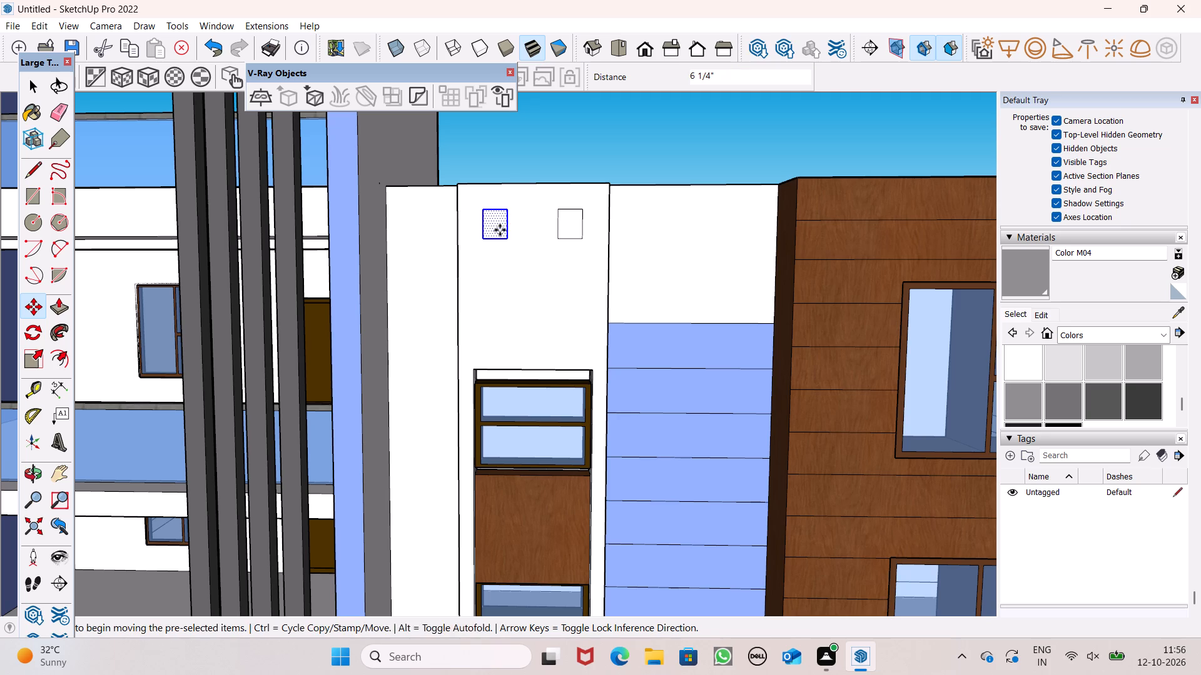
{"action": "key", "text": "space"}
{"action": "left_click", "coordinate": [505, 176]}
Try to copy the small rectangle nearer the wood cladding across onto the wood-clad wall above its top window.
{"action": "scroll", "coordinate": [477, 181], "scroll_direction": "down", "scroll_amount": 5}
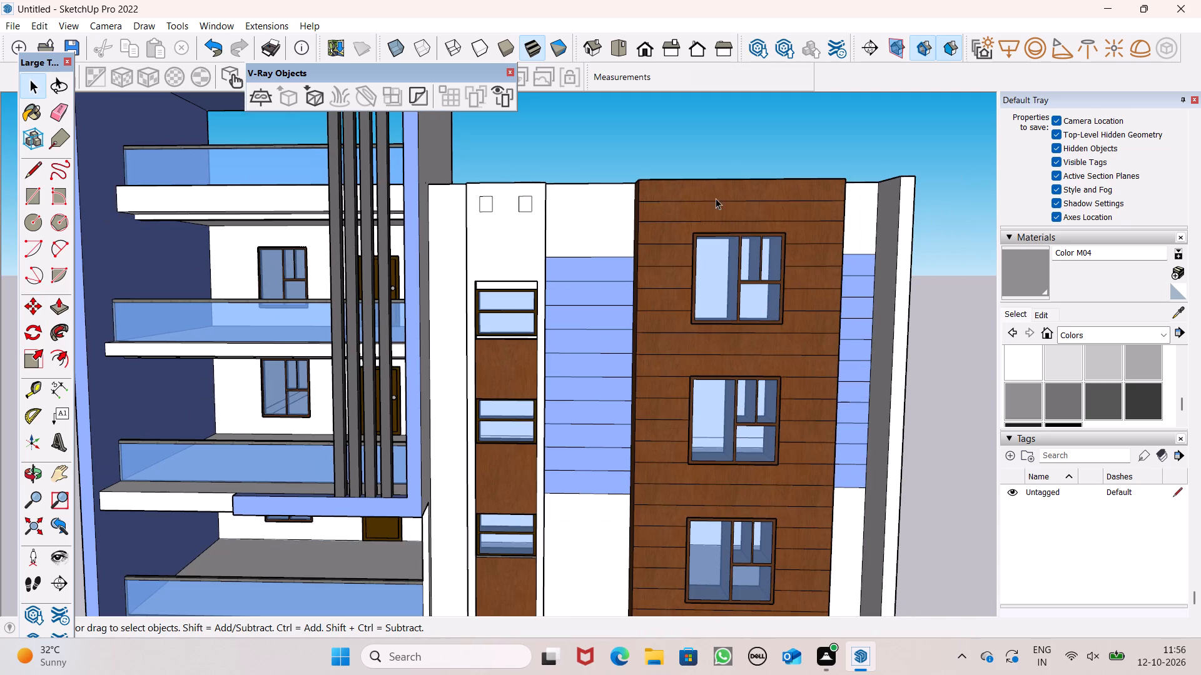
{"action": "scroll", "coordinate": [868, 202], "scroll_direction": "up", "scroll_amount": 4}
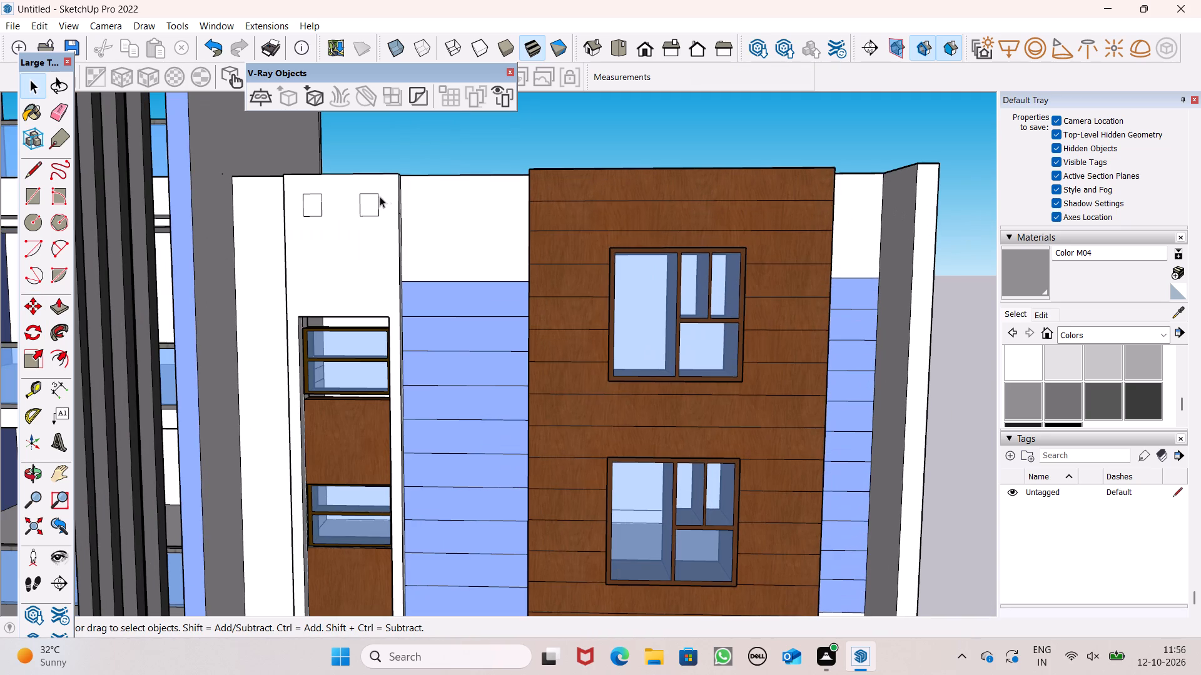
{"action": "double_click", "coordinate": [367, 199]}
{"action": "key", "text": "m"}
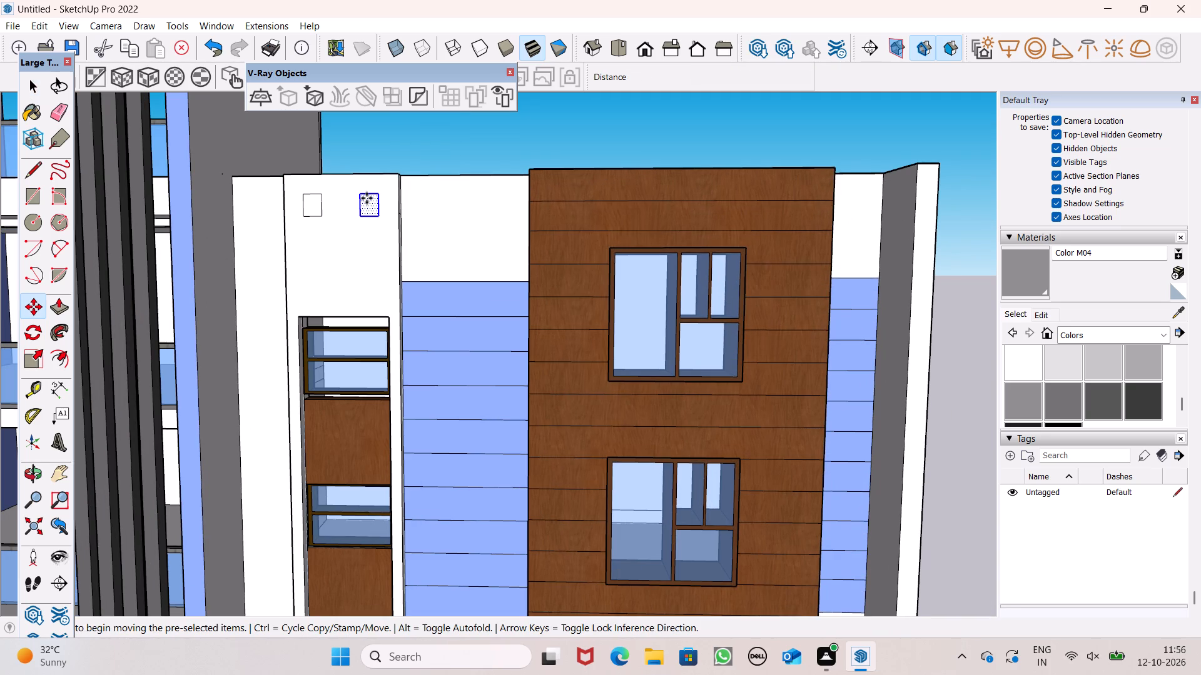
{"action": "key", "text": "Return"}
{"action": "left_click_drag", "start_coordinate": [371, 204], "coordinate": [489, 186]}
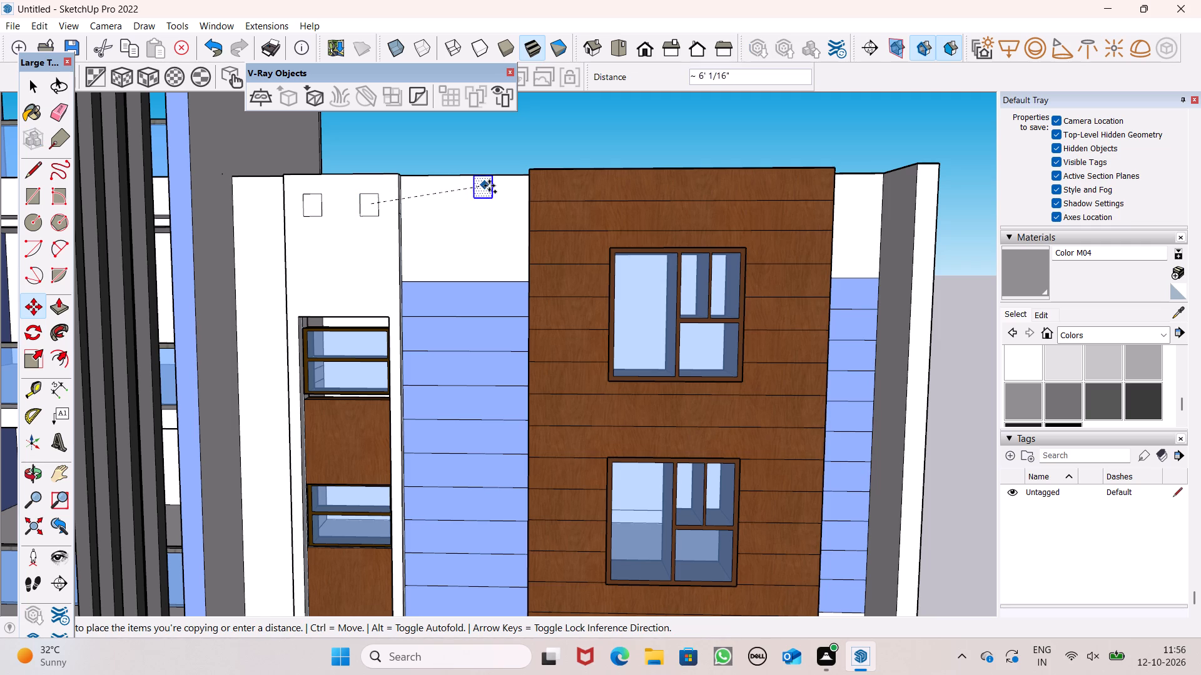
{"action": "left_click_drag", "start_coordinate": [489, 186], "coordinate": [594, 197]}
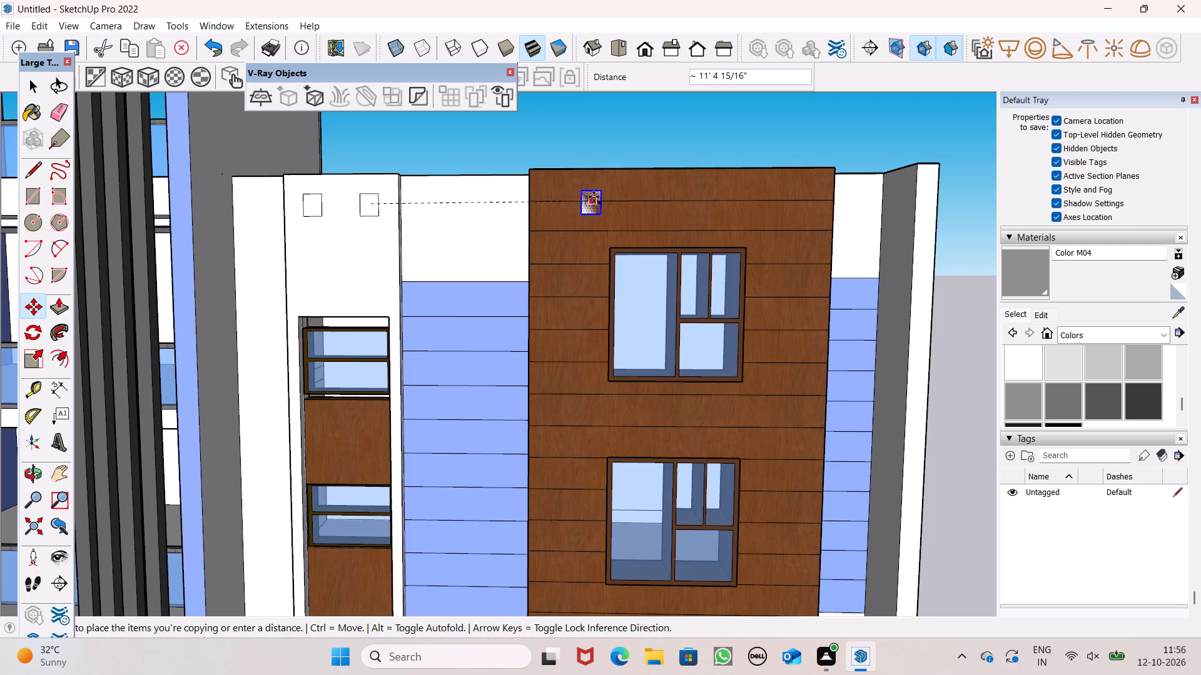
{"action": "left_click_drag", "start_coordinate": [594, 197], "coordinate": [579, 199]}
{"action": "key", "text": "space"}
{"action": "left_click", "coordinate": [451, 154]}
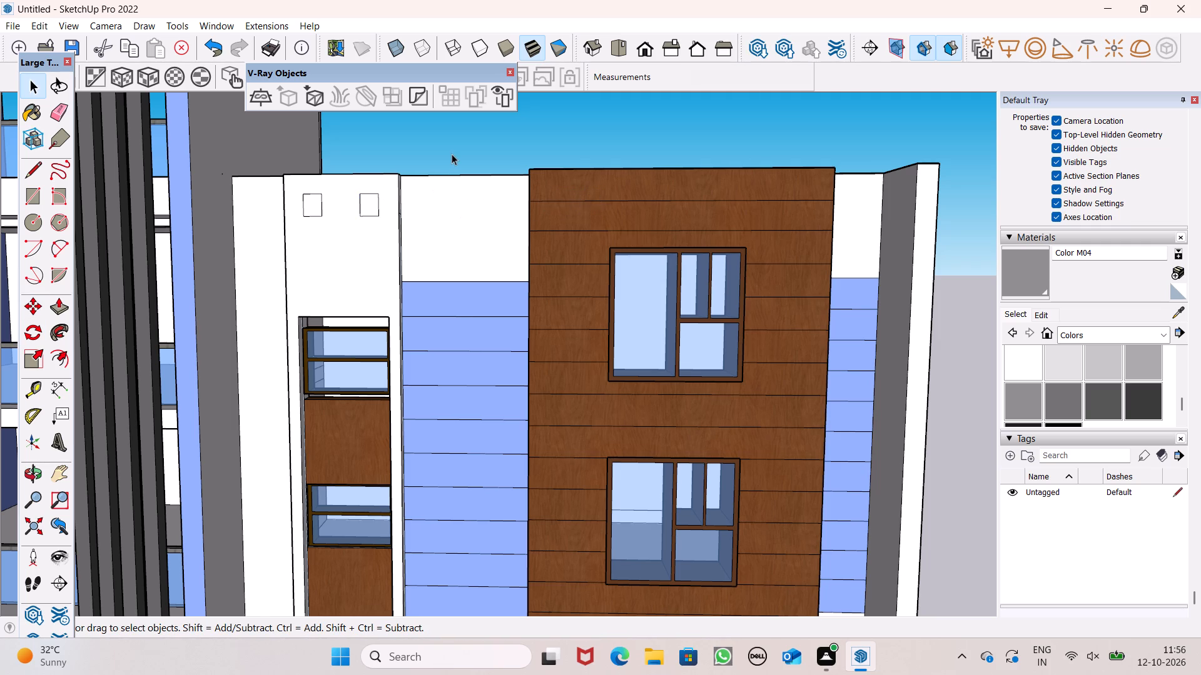
Draw a small rectangle across the cladding line above the top window of the wood-clad wall, near its balcony-side edge.
{"action": "scroll", "coordinate": [302, 234], "scroll_direction": "down", "scroll_amount": 1}
{"action": "left_click", "coordinate": [43, 203]}
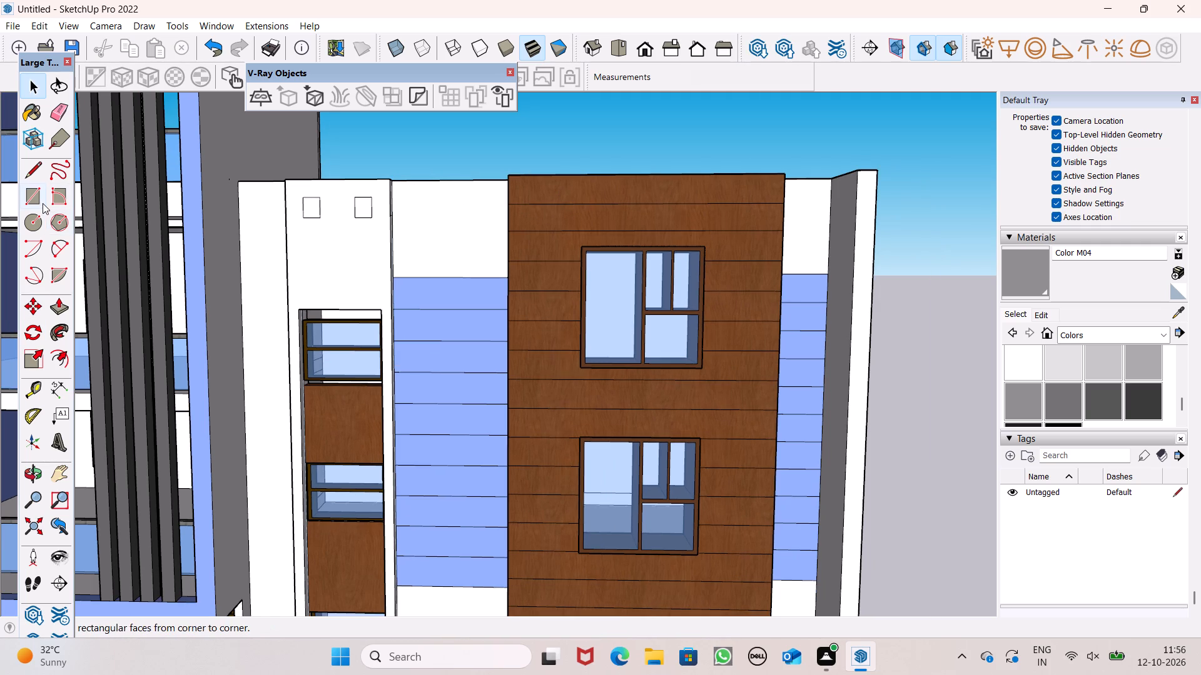
{"action": "scroll", "coordinate": [598, 234], "scroll_direction": "up", "scroll_amount": 5}
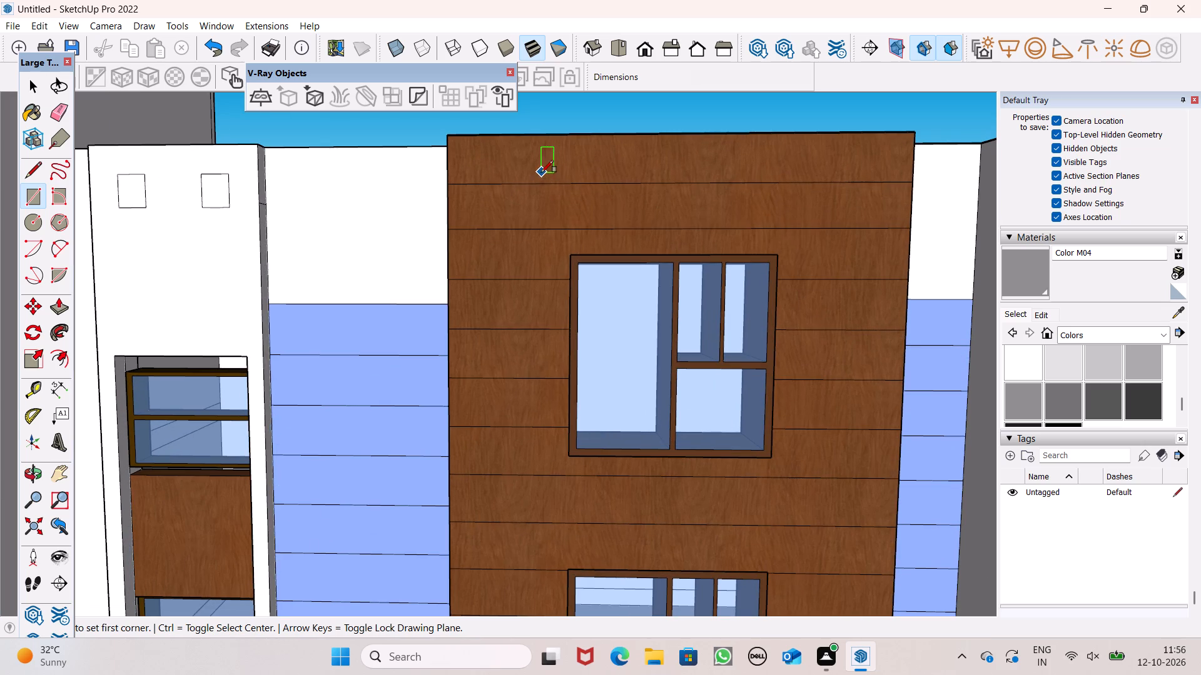
{"action": "left_click", "coordinate": [539, 162]}
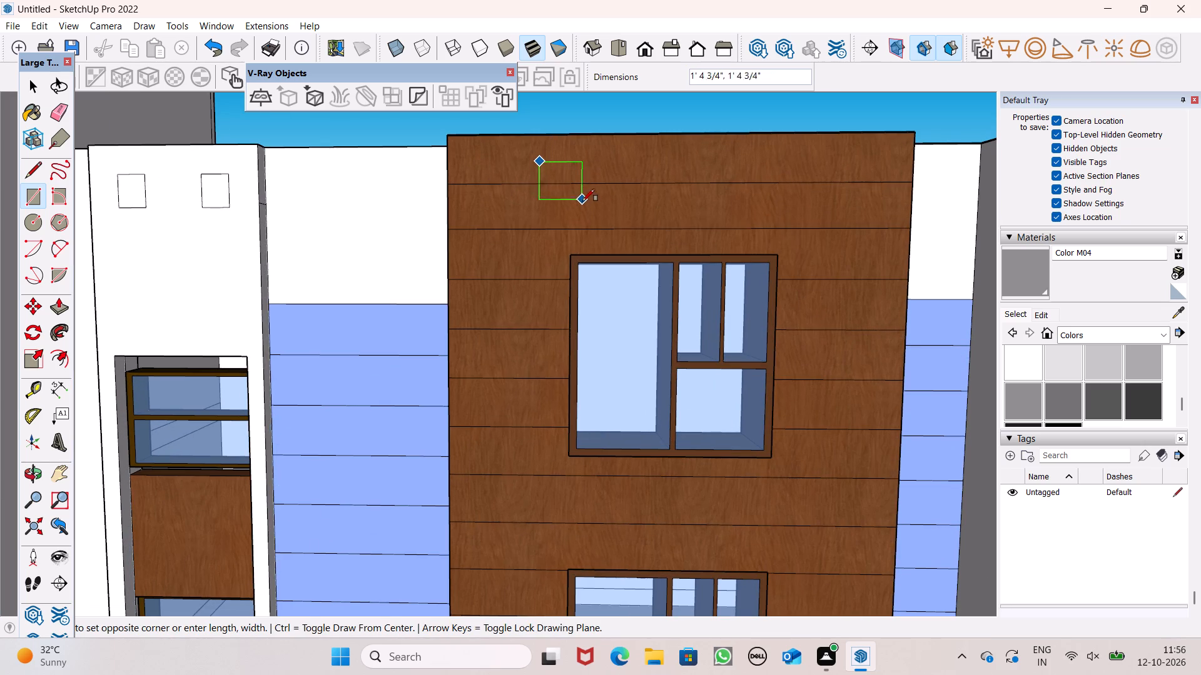
{"action": "left_click", "coordinate": [585, 204]}
{"action": "key", "text": "space"}
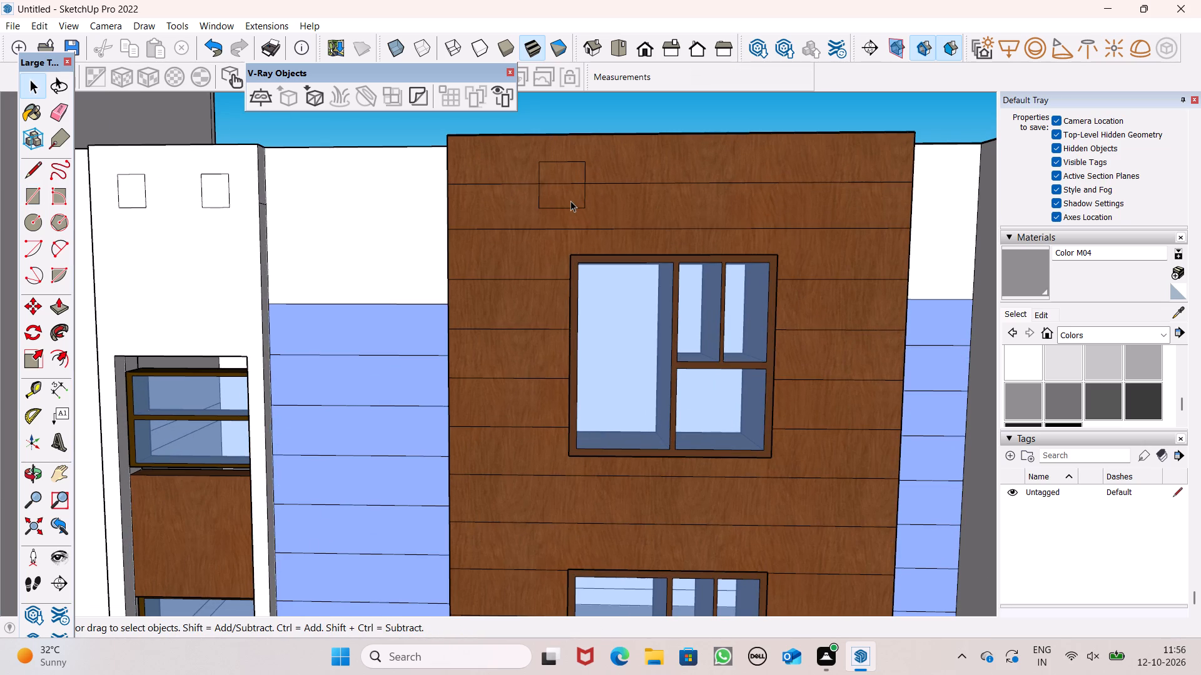
Erase the cladding line running through and beside the small rectangle above the top window of the wood-clad wall.
{"action": "left_click", "coordinate": [57, 116]}
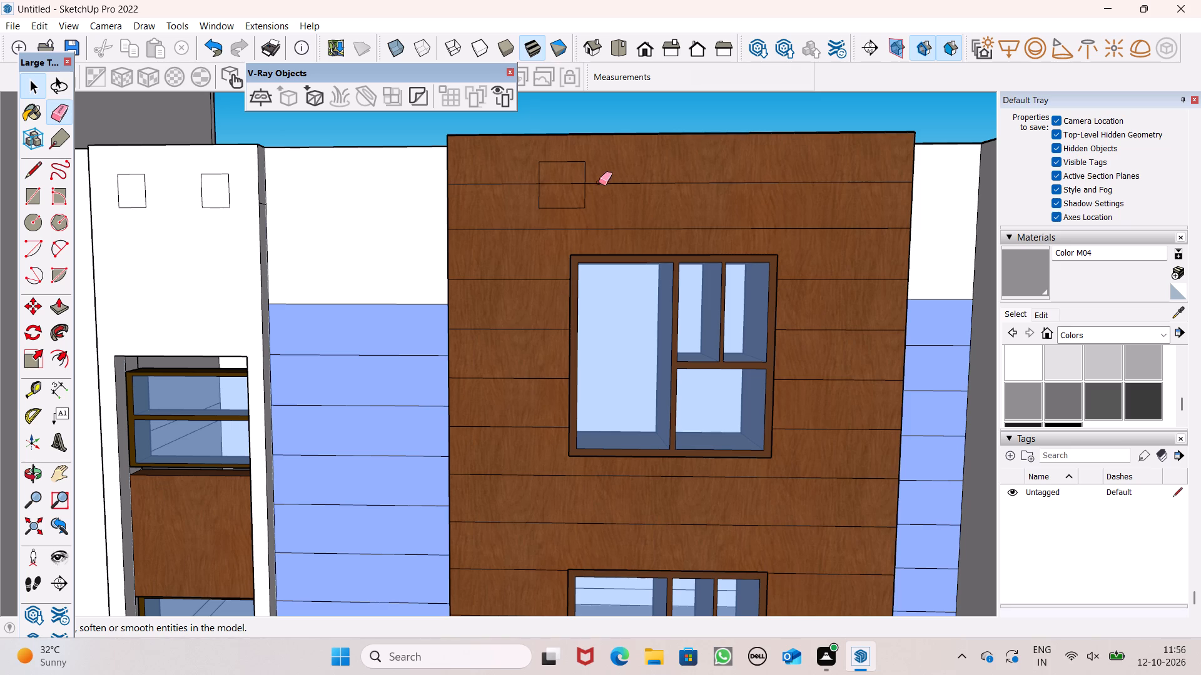
{"action": "left_click", "coordinate": [563, 182]}
{"action": "left_click_drag", "start_coordinate": [622, 179], "coordinate": [619, 189]}
{"action": "left_click", "coordinate": [524, 184]}
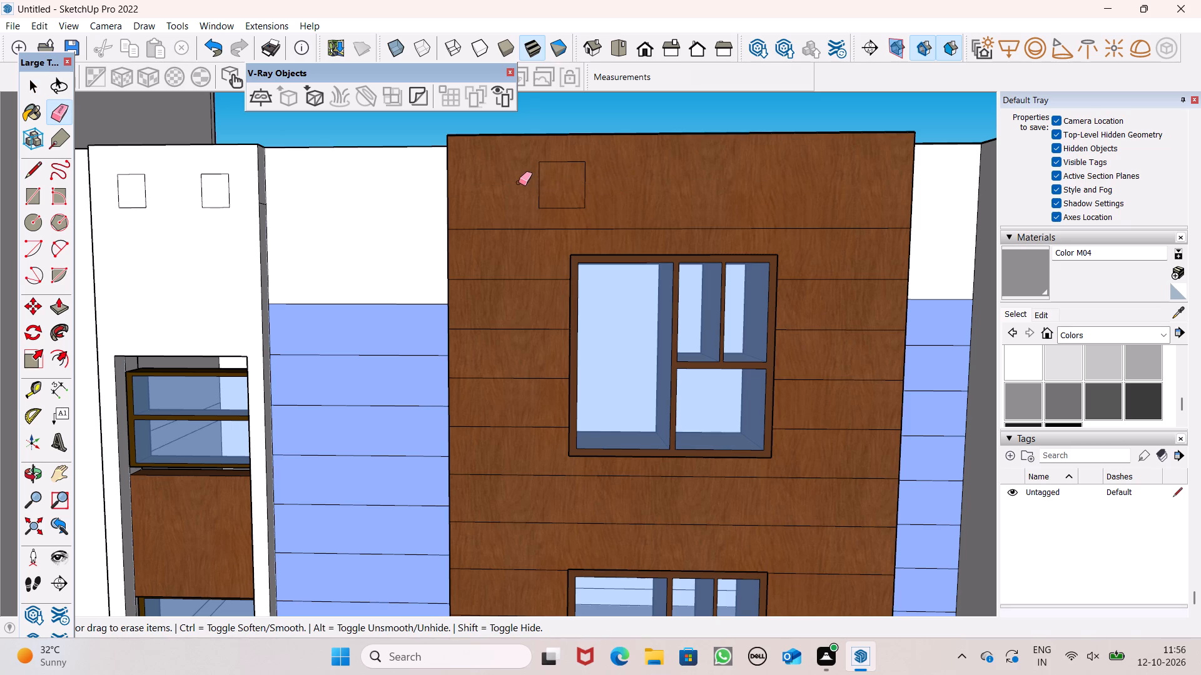
Copy the small rectangle about 2' 5" horizontally along the wood-clad wall, away from the balcony side.
{"action": "key", "text": "space"}
{"action": "double_click", "coordinate": [573, 186]}
{"action": "double_click", "coordinate": [570, 184]}
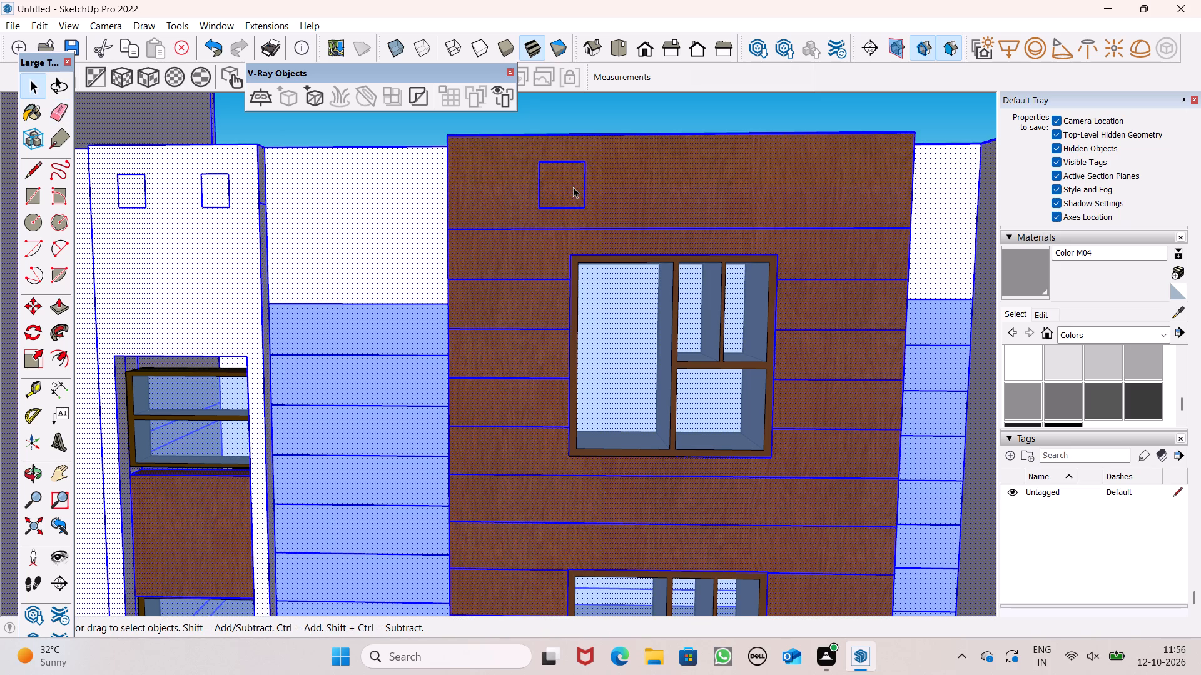
{"action": "left_click", "coordinate": [604, 116]}
{"action": "double_click", "coordinate": [574, 196]}
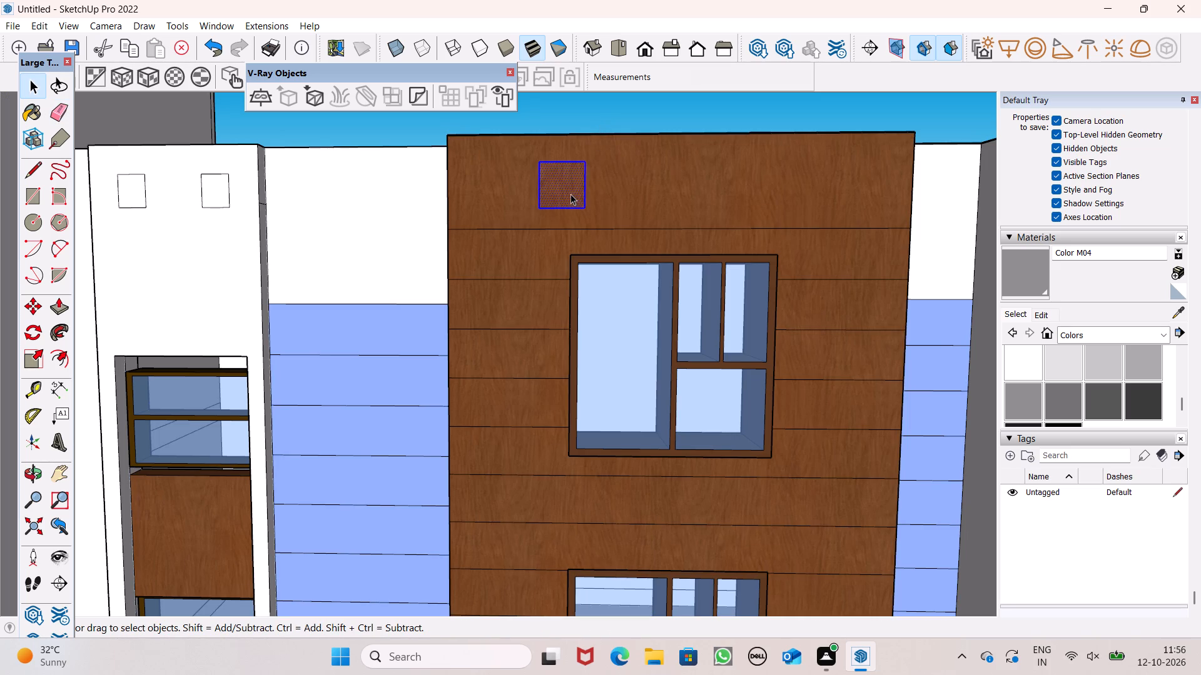
{"action": "key", "text": "m"}
{"action": "key", "text": "Return"}
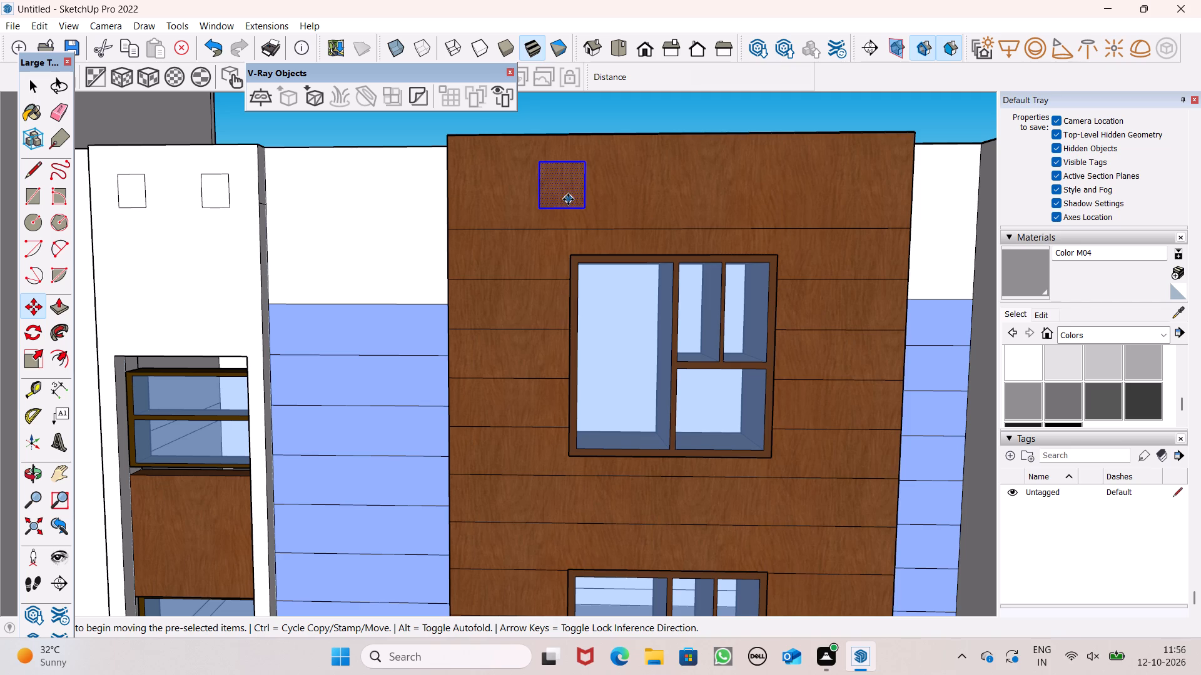
{"action": "left_click_drag", "start_coordinate": [568, 199], "coordinate": [588, 197]}
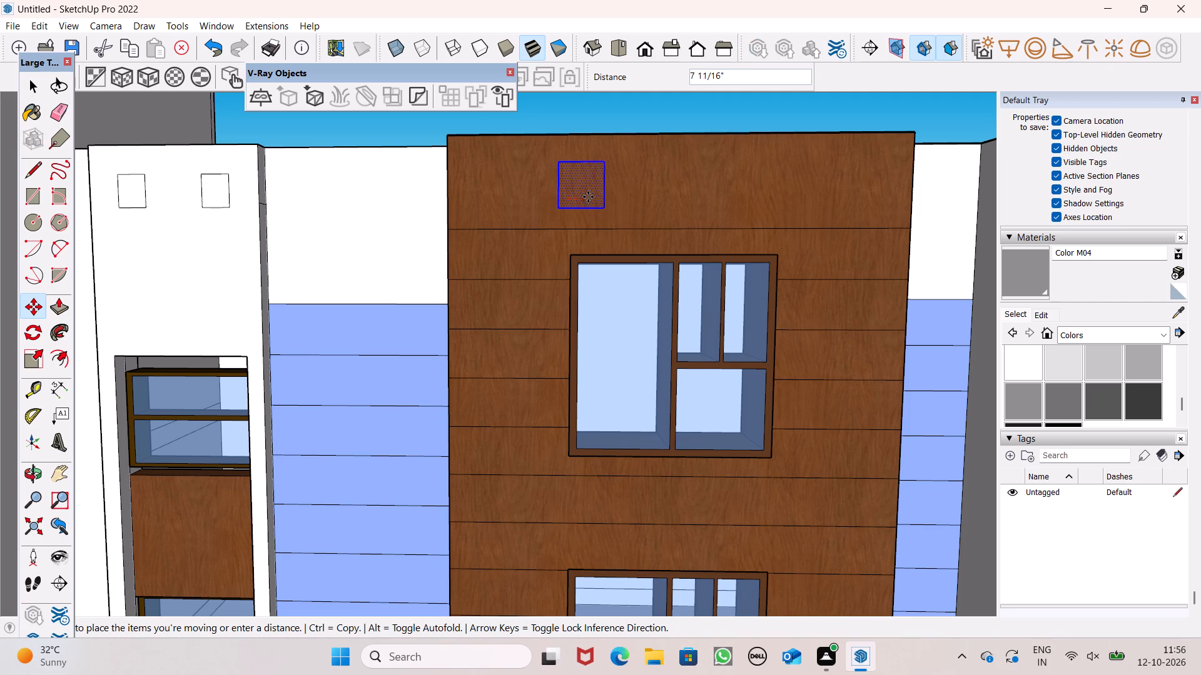
{"action": "left_click_drag", "start_coordinate": [588, 197], "coordinate": [647, 199]}
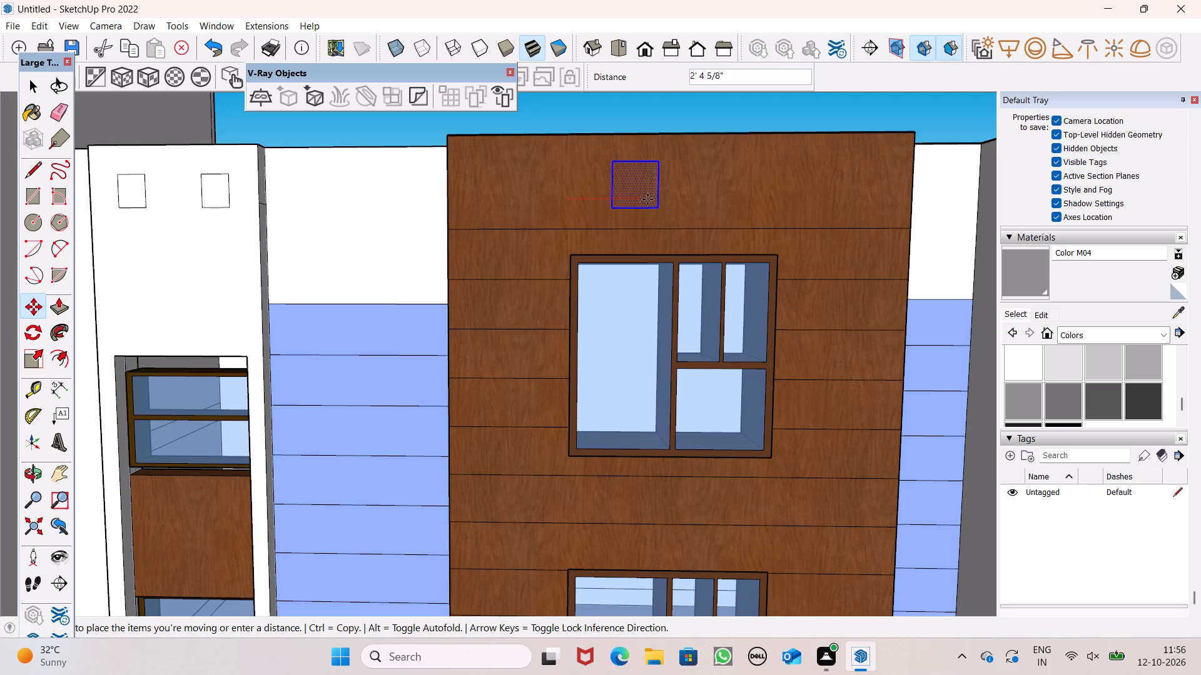
{"action": "left_click_drag", "start_coordinate": [647, 199], "coordinate": [671, 199]}
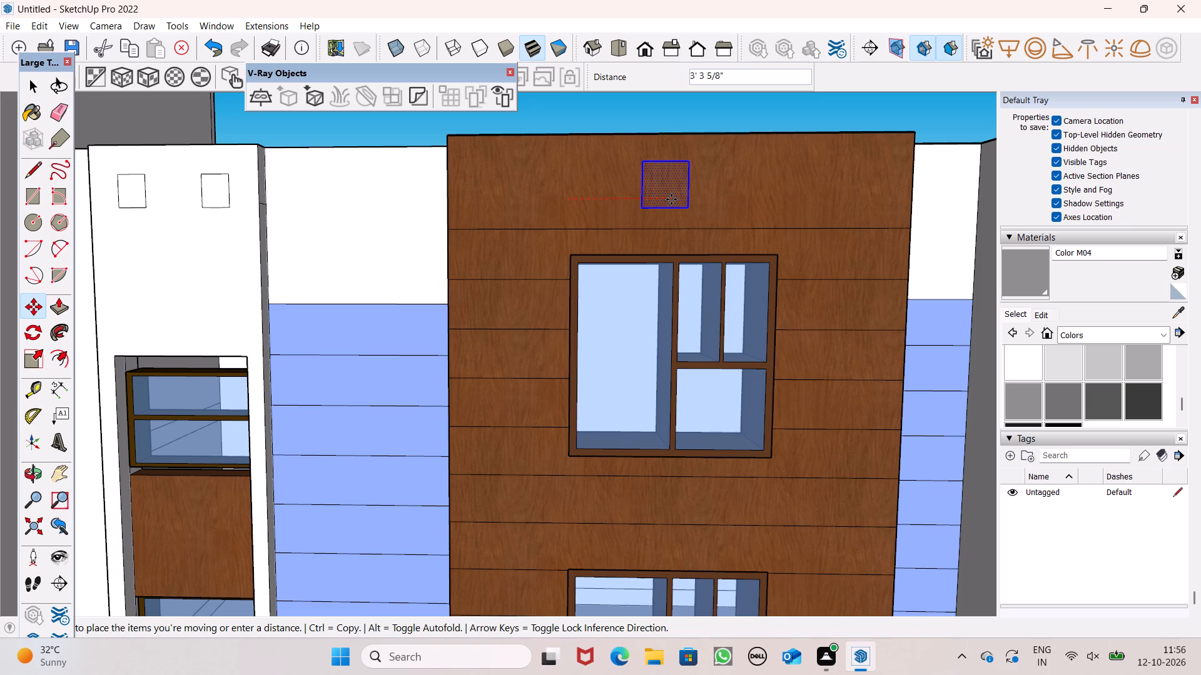
{"action": "left_click_drag", "start_coordinate": [671, 199], "coordinate": [666, 202]}
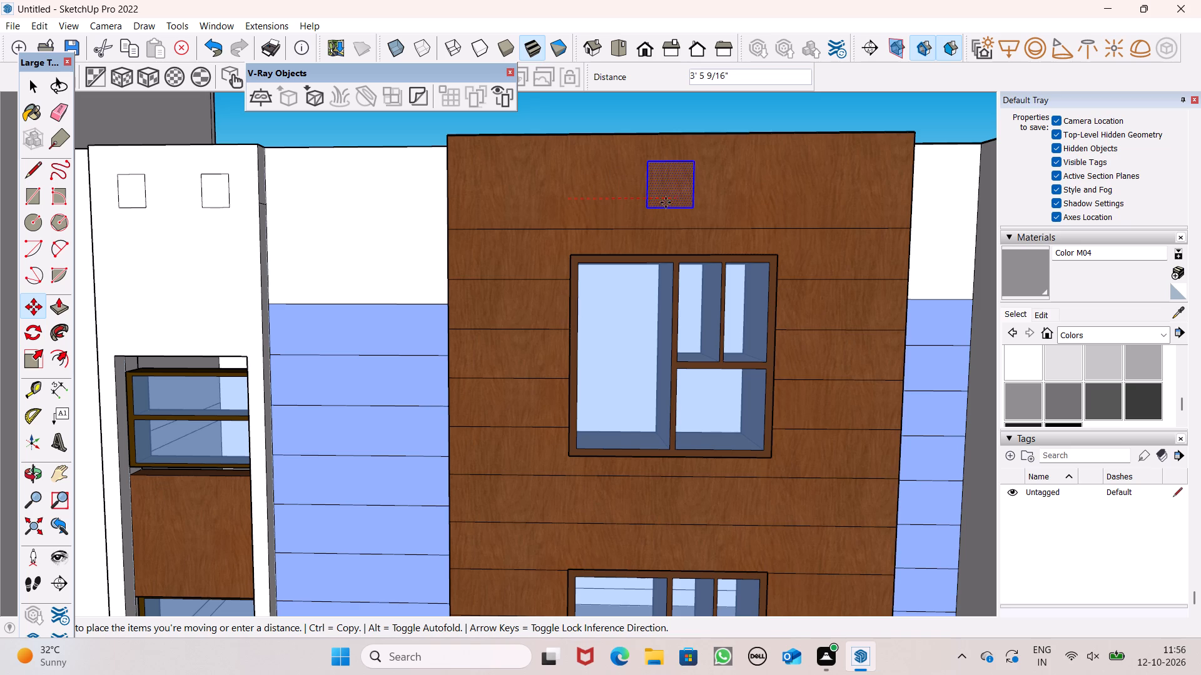
{"action": "left_click_drag", "start_coordinate": [666, 202], "coordinate": [617, 188]}
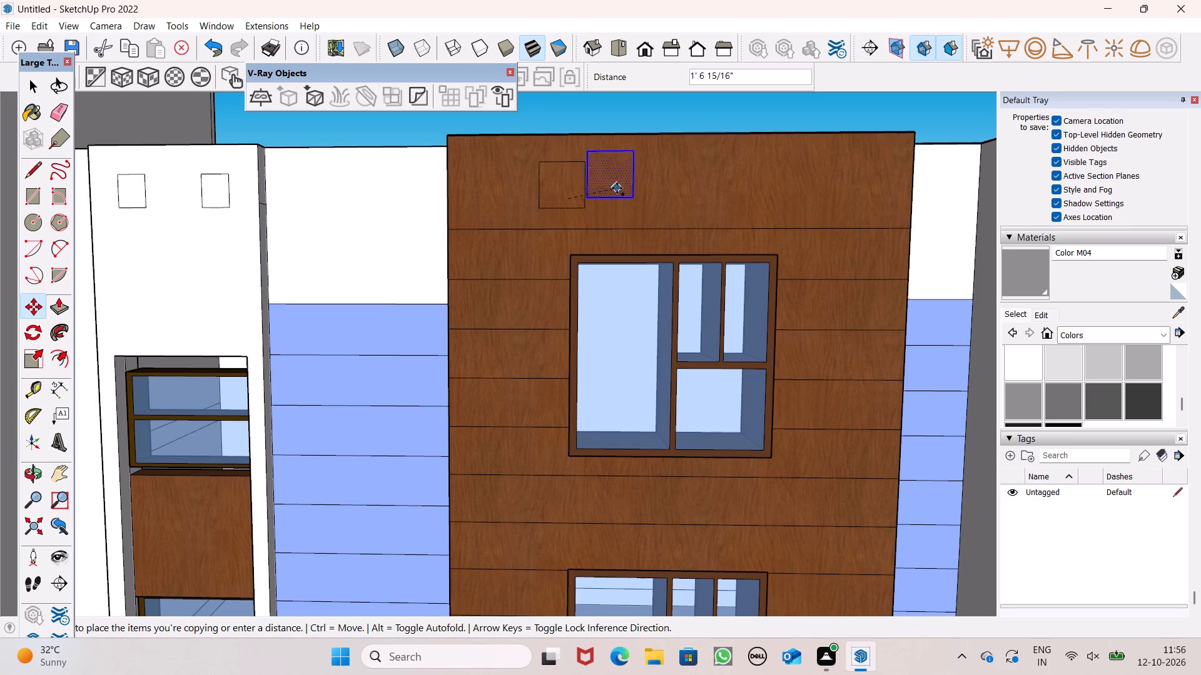
{"action": "left_click_drag", "start_coordinate": [617, 188], "coordinate": [645, 194]}
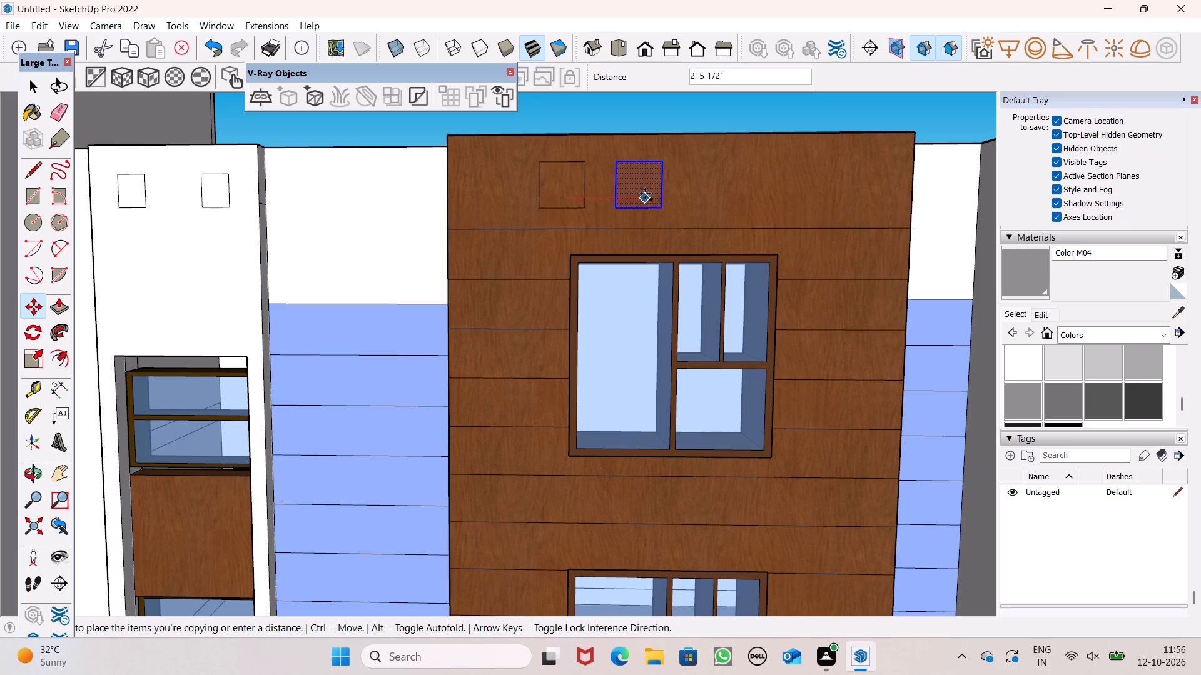
{"action": "left_click_drag", "start_coordinate": [645, 194], "coordinate": [646, 194]}
Copy the rectangle twice more along the same row, the first about 2' 4" farther, making four above the top window.
{"action": "left_click_drag", "start_coordinate": [646, 194], "coordinate": [709, 189], "text": "ctrl"}
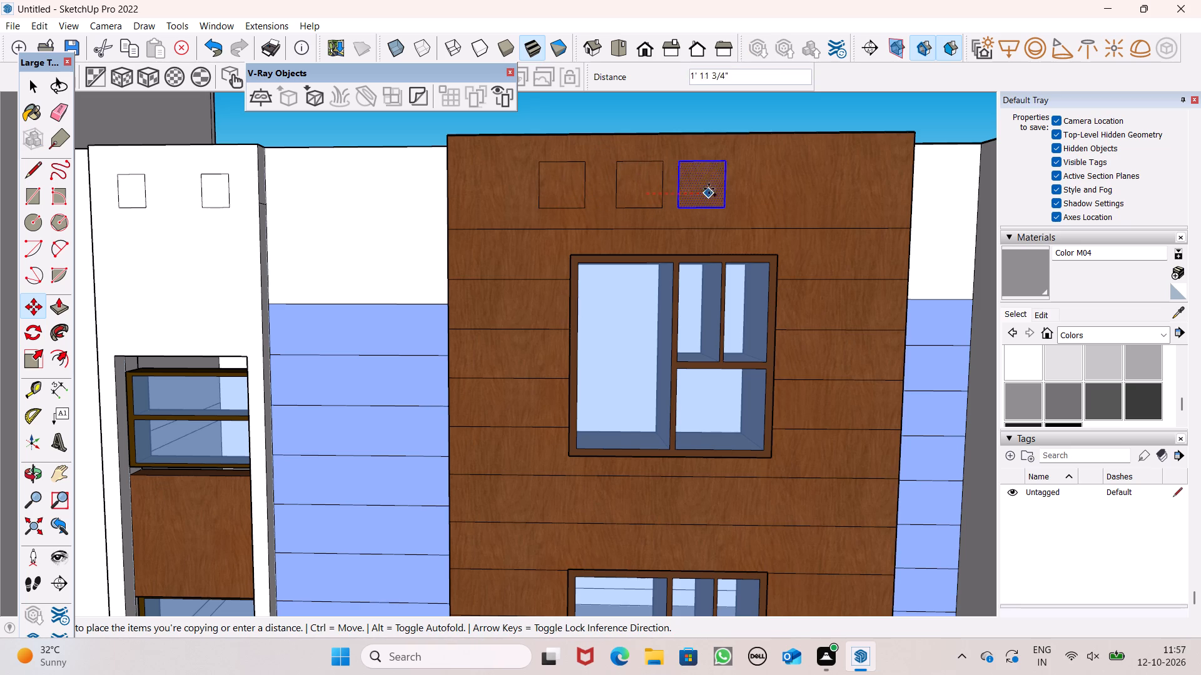
{"action": "left_click_drag", "start_coordinate": [709, 189], "coordinate": [721, 187], "text": "ctrl"}
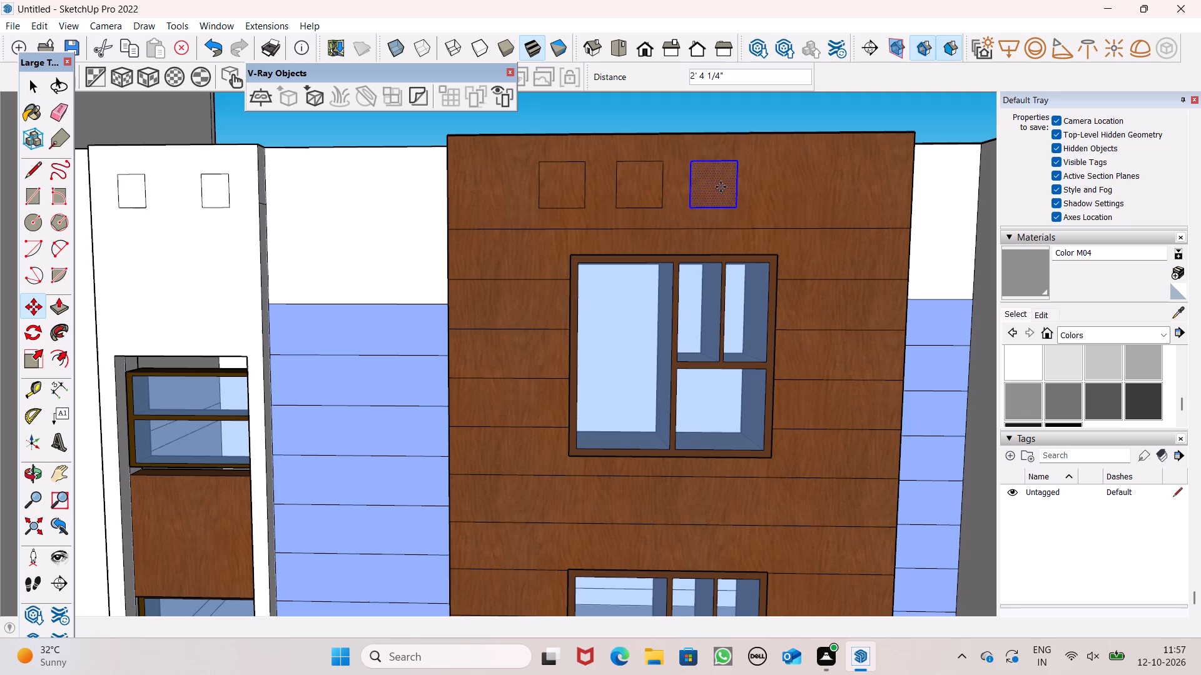
{"action": "left_click_drag", "start_coordinate": [719, 187], "coordinate": [800, 179], "text": "ctrl"}
{"action": "key", "text": "space"}
{"action": "key", "text": "space"}
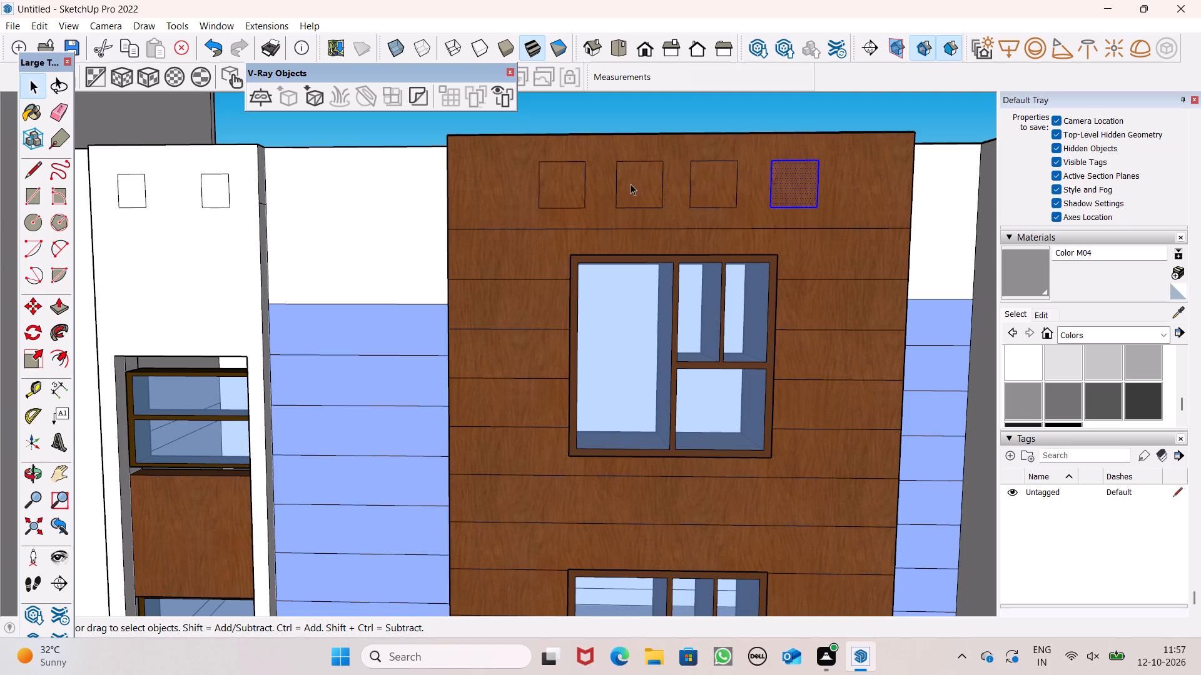
{"action": "scroll", "coordinate": [631, 196], "scroll_direction": "down", "scroll_amount": 2}
{"action": "left_click", "coordinate": [659, 130]}
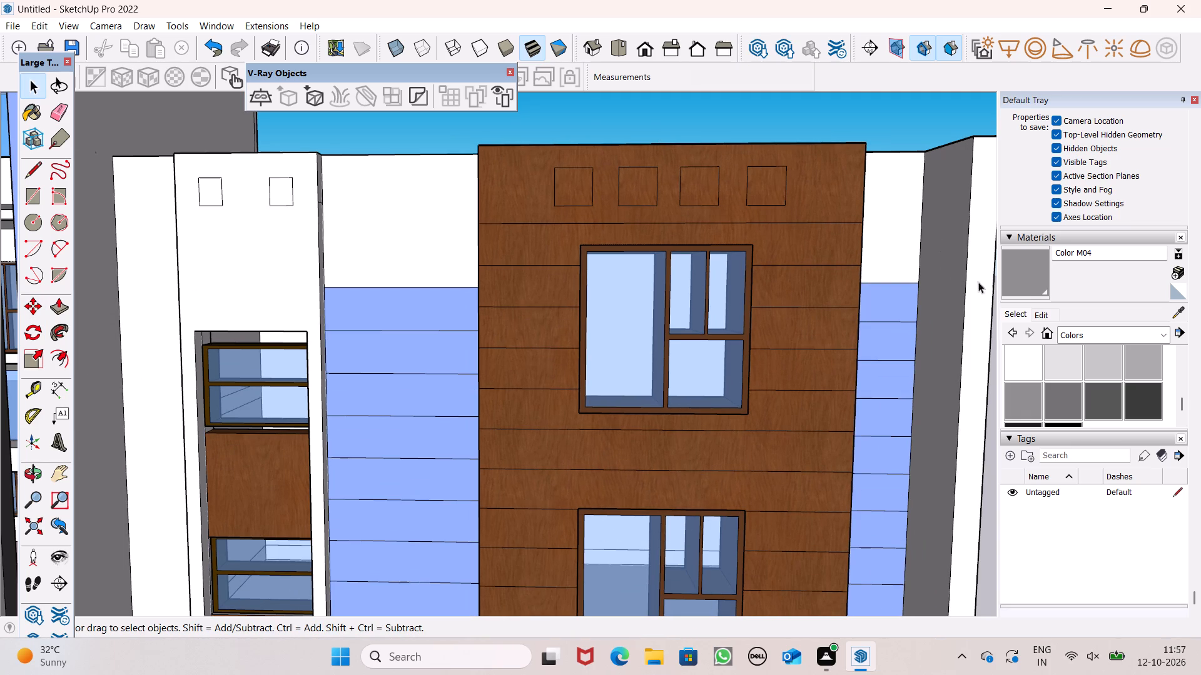
Paint the four small rectangles on the wood cladding and the two on the white strip with Color M04.
{"action": "left_click", "coordinate": [1025, 277]}
{"action": "left_click", "coordinate": [776, 187]}
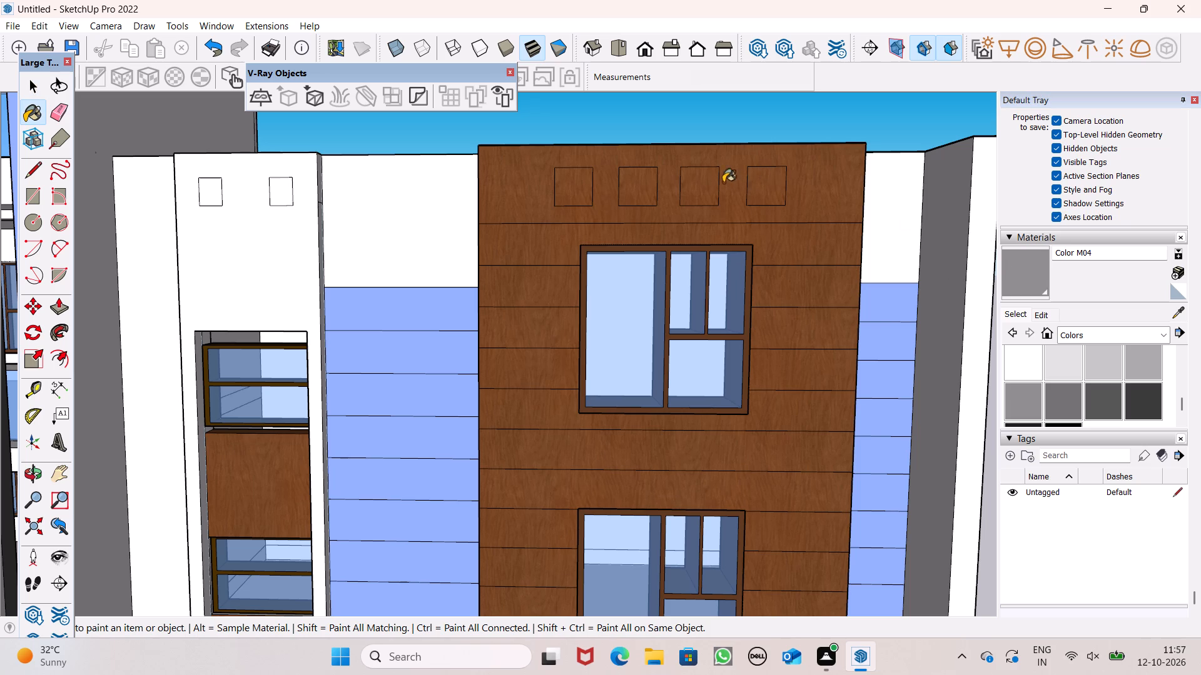
{"action": "left_click", "coordinate": [704, 186]}
{"action": "left_click", "coordinate": [633, 185]}
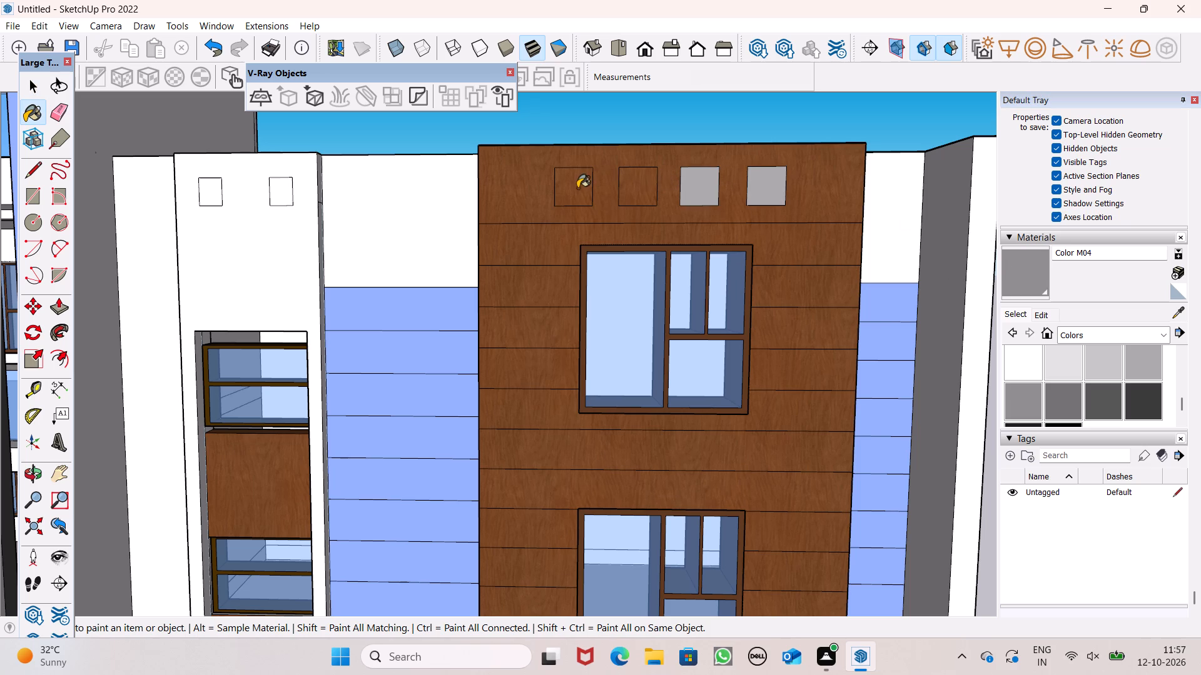
{"action": "left_click", "coordinate": [577, 188]}
{"action": "left_click_drag", "start_coordinate": [283, 189], "coordinate": [274, 191]}
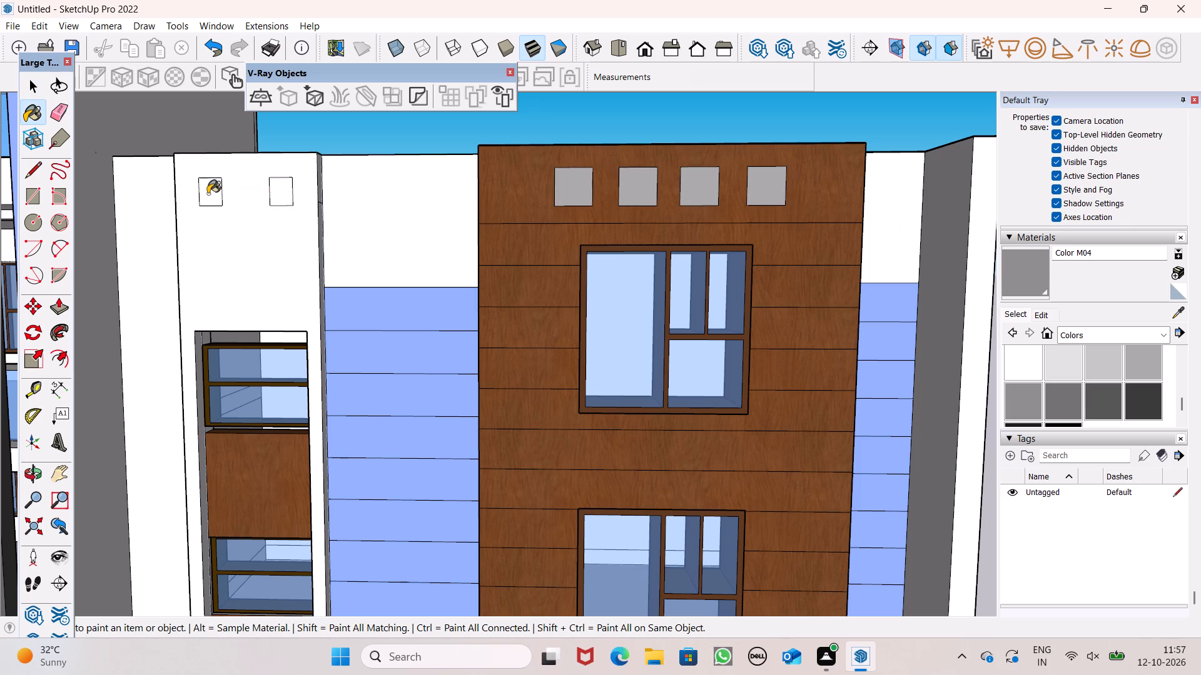
{"action": "left_click", "coordinate": [200, 194]}
{"action": "left_click", "coordinate": [208, 191]}
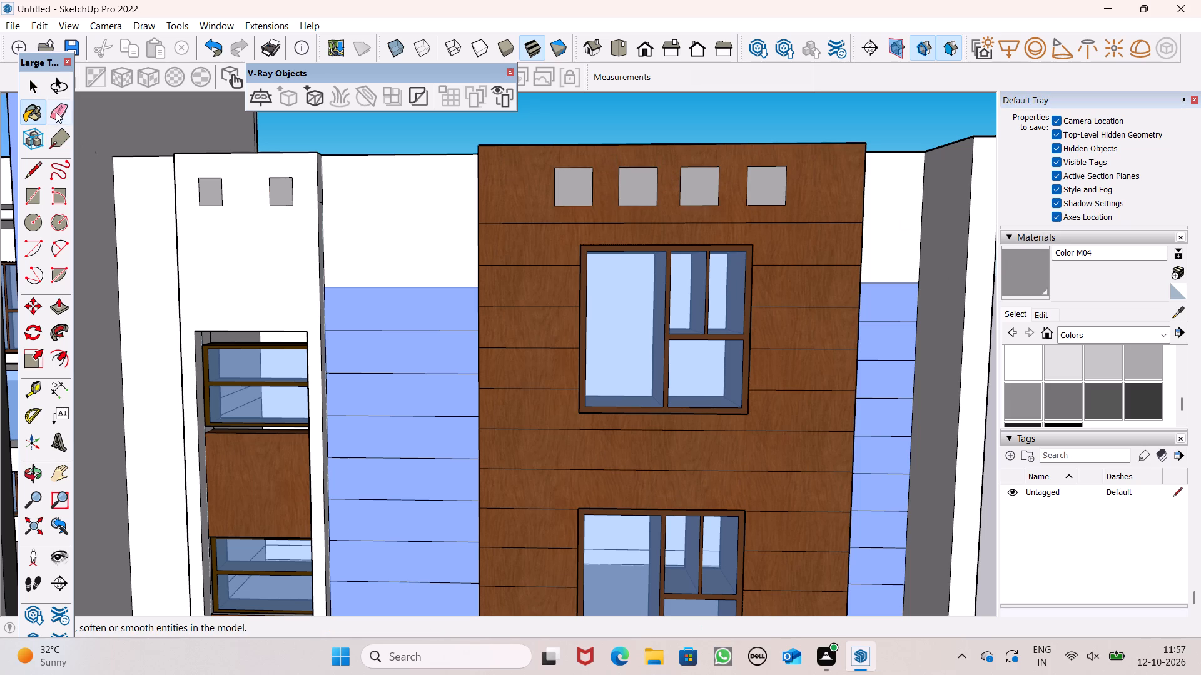
Erase the short stray lines on both narrow side faces of the white strip, near the height of its small rectangles.
{"action": "left_click", "coordinate": [56, 112]}
{"action": "middle_click_drag", "start_coordinate": [295, 225], "coordinate": [220, 238]}
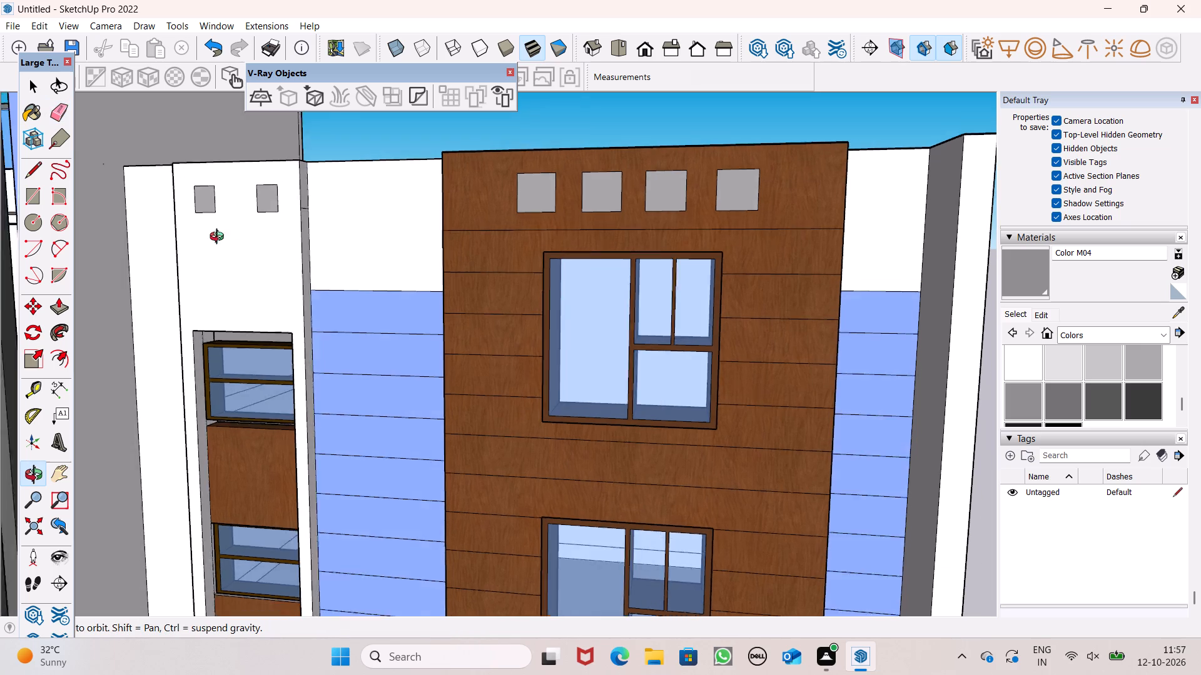
{"action": "middle_click_drag", "start_coordinate": [220, 238], "coordinate": [185, 242]}
{"action": "scroll", "coordinate": [303, 197], "scroll_direction": "up", "scroll_amount": 6}
{"action": "left_click_drag", "start_coordinate": [296, 215], "coordinate": [293, 224]}
{"action": "scroll", "coordinate": [308, 216], "scroll_direction": "down", "scroll_amount": 1}
{"action": "middle_click_drag", "start_coordinate": [264, 251], "coordinate": [585, 260]}
{"action": "scroll", "coordinate": [290, 232], "scroll_direction": "up", "scroll_amount": 5}
{"action": "left_click_drag", "start_coordinate": [213, 234], "coordinate": [218, 226]}
{"action": "key", "text": "space"}
Erase the two short cross lines on the white strip's balcony-side face, beside the wood panel between its windows.
{"action": "scroll", "coordinate": [413, 187], "scroll_direction": "down", "scroll_amount": 8}
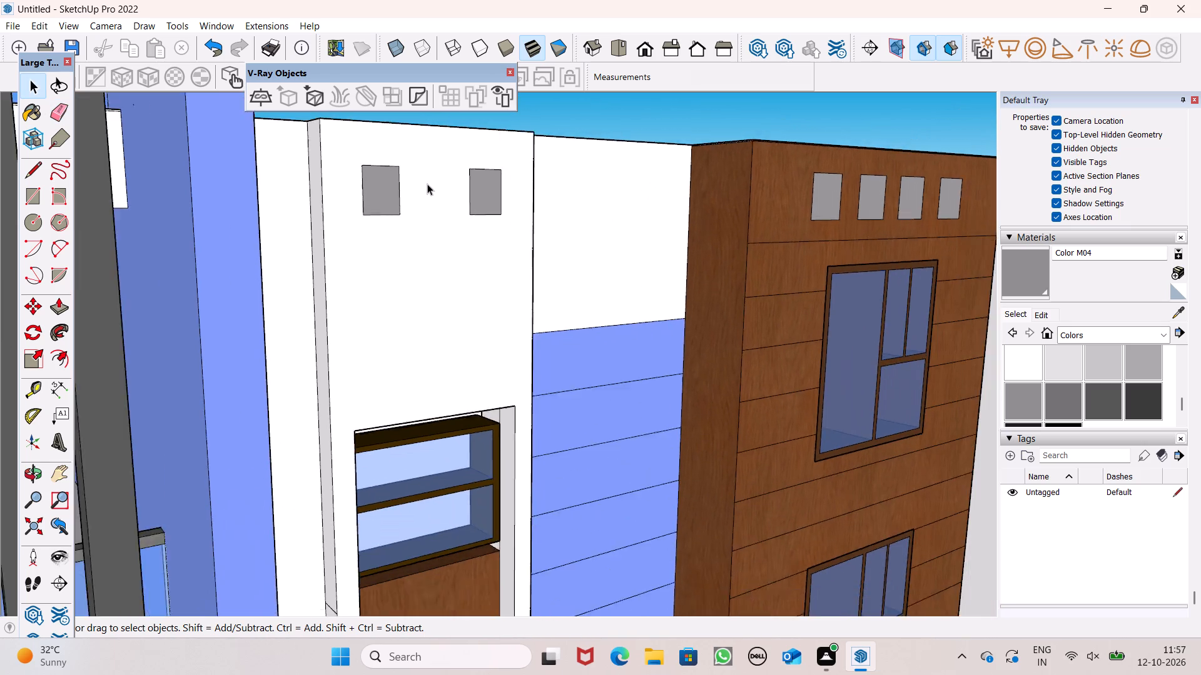
{"action": "scroll", "coordinate": [427, 184], "scroll_direction": "down", "scroll_amount": 8}
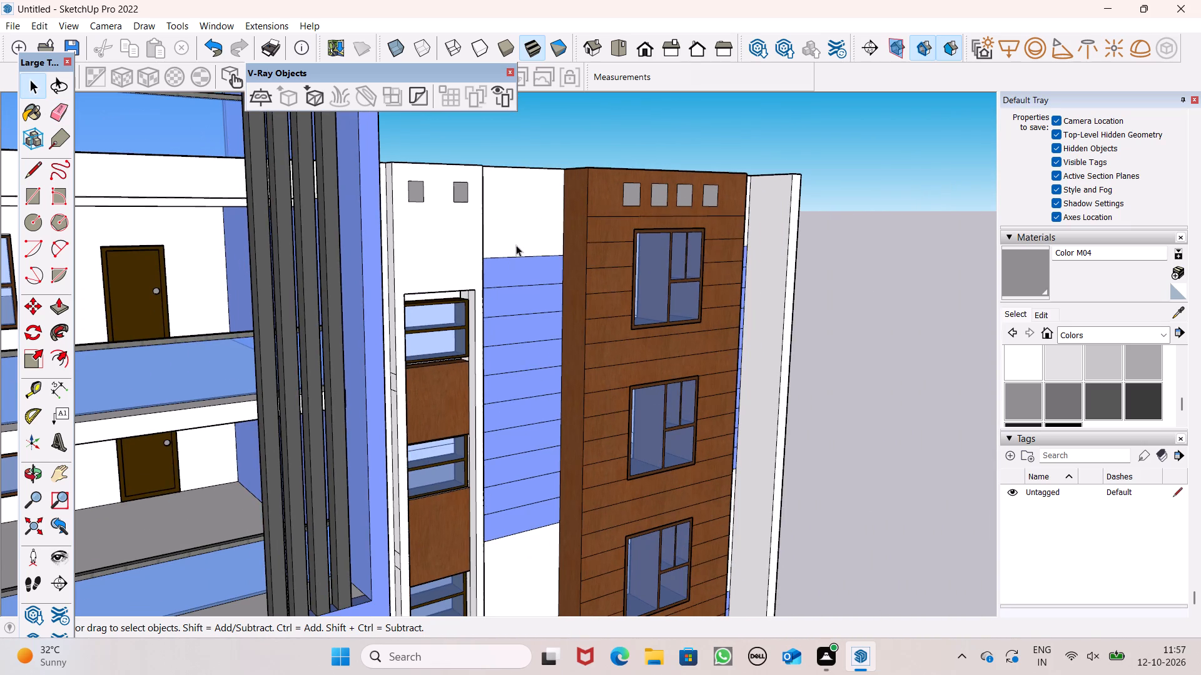
{"action": "scroll", "coordinate": [516, 244], "scroll_direction": "down", "scroll_amount": 1}
{"action": "scroll", "coordinate": [420, 487], "scroll_direction": "up", "scroll_amount": 7}
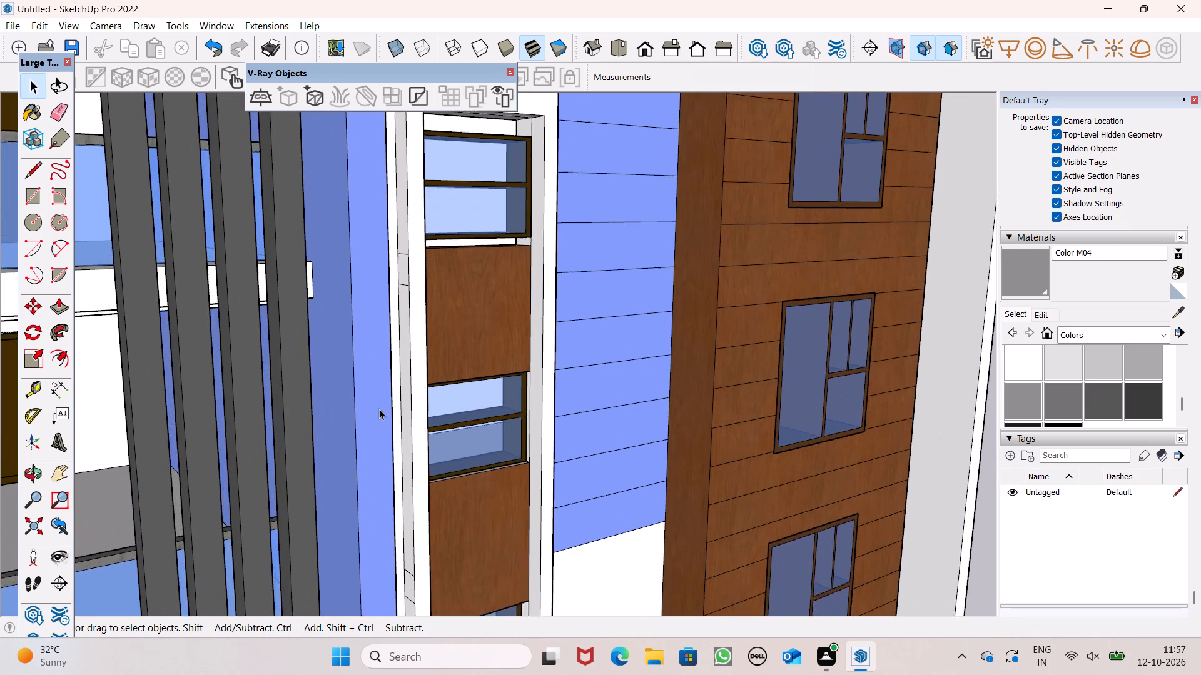
{"action": "scroll", "coordinate": [379, 409], "scroll_direction": "up", "scroll_amount": 1}
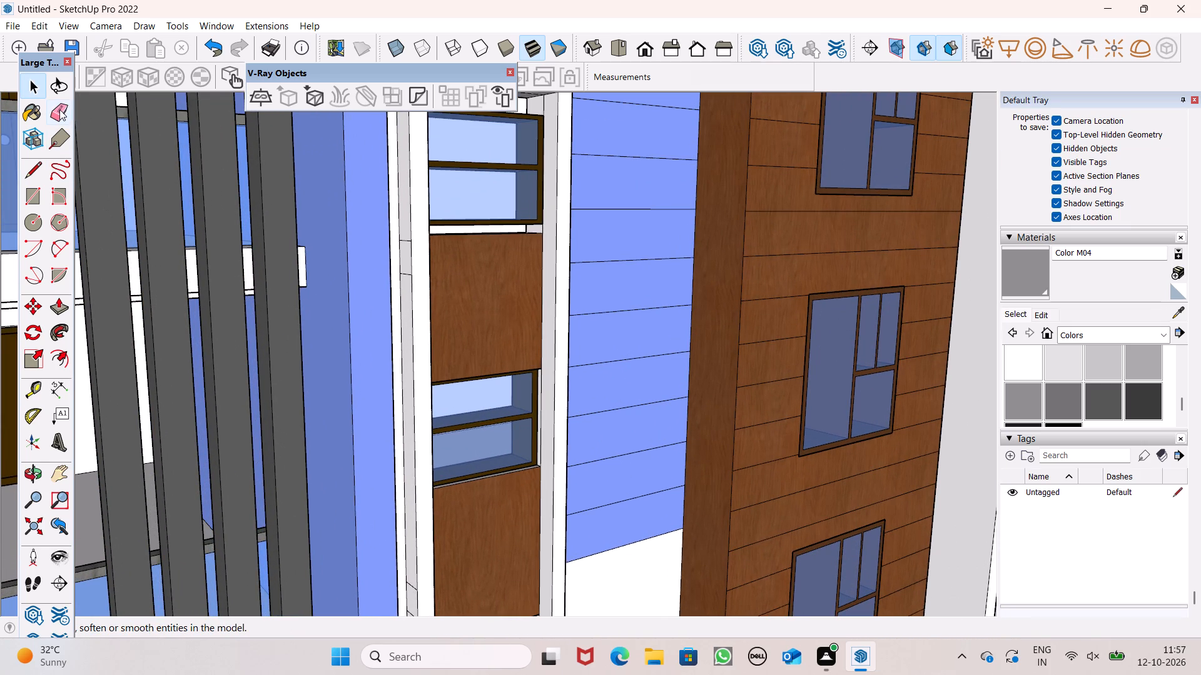
{"action": "double_click", "coordinate": [59, 109]}
{"action": "scroll", "coordinate": [358, 251], "scroll_direction": "up", "scroll_amount": 8}
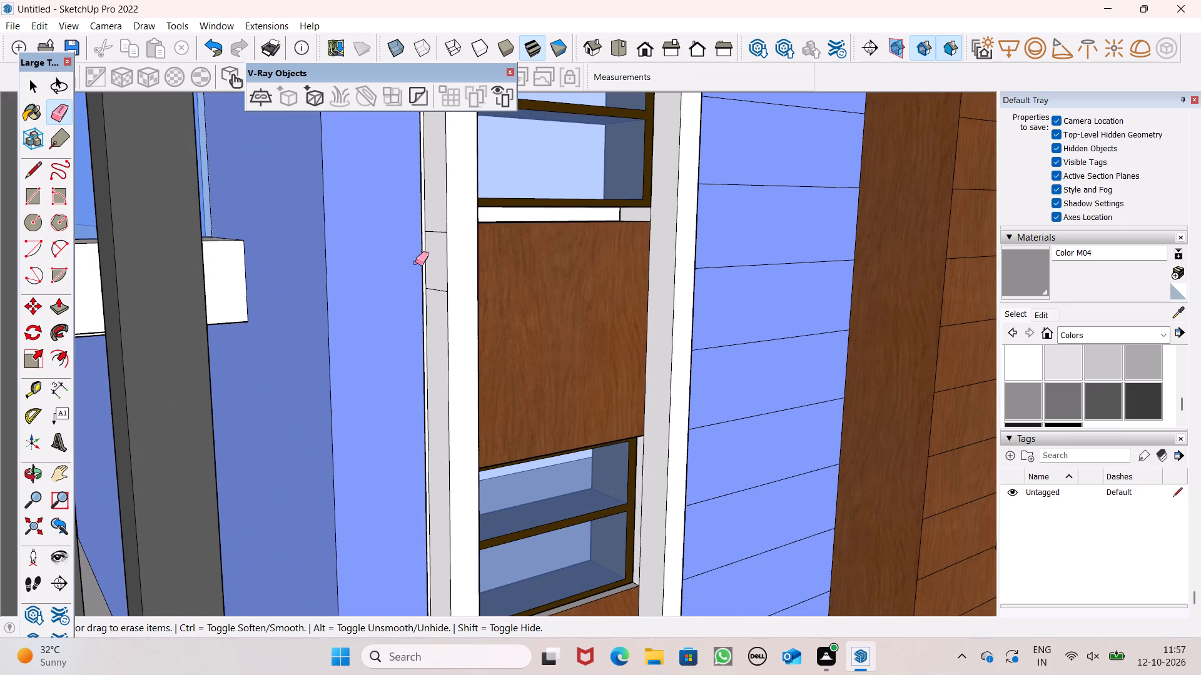
{"action": "left_click", "coordinate": [435, 231]}
{"action": "left_click_drag", "start_coordinate": [433, 231], "coordinate": [435, 239]}
{"action": "left_click_drag", "start_coordinate": [437, 274], "coordinate": [440, 298]}
Erase the remaining short cross lines lower down on the white strip's balcony-side face.
{"action": "scroll", "coordinate": [444, 249], "scroll_direction": "down", "scroll_amount": 2}
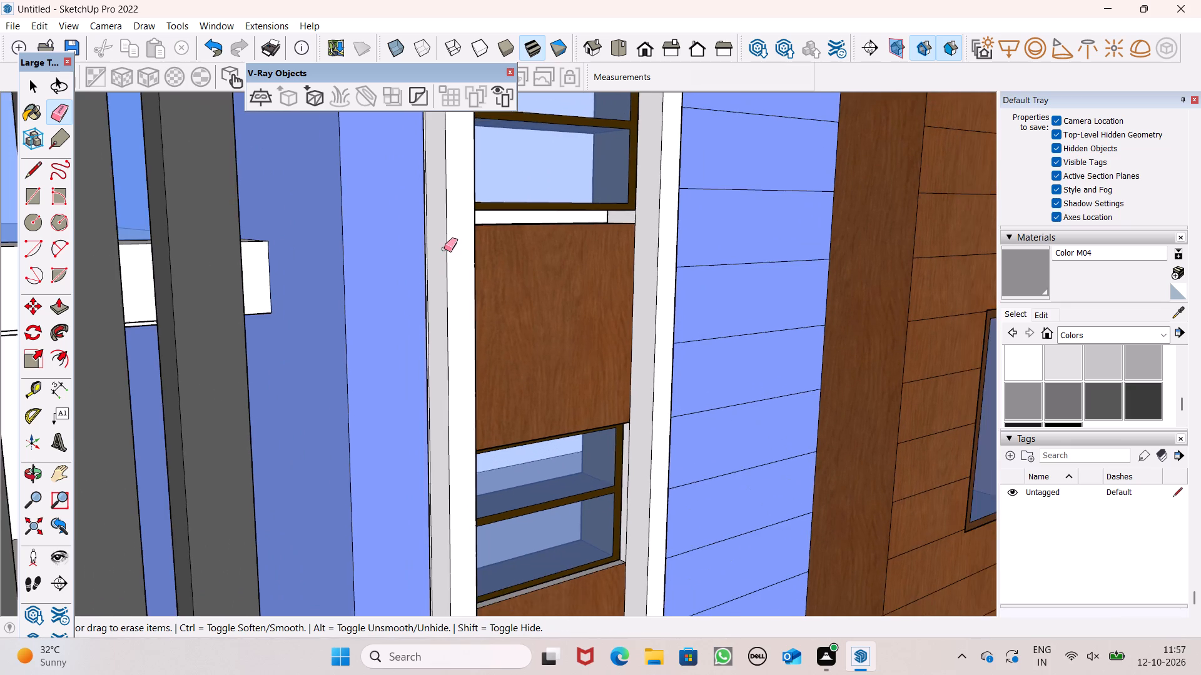
{"action": "scroll", "coordinate": [443, 251], "scroll_direction": "down", "scroll_amount": 4}
{"action": "middle_click_drag", "start_coordinate": [474, 385], "coordinate": [383, 377]}
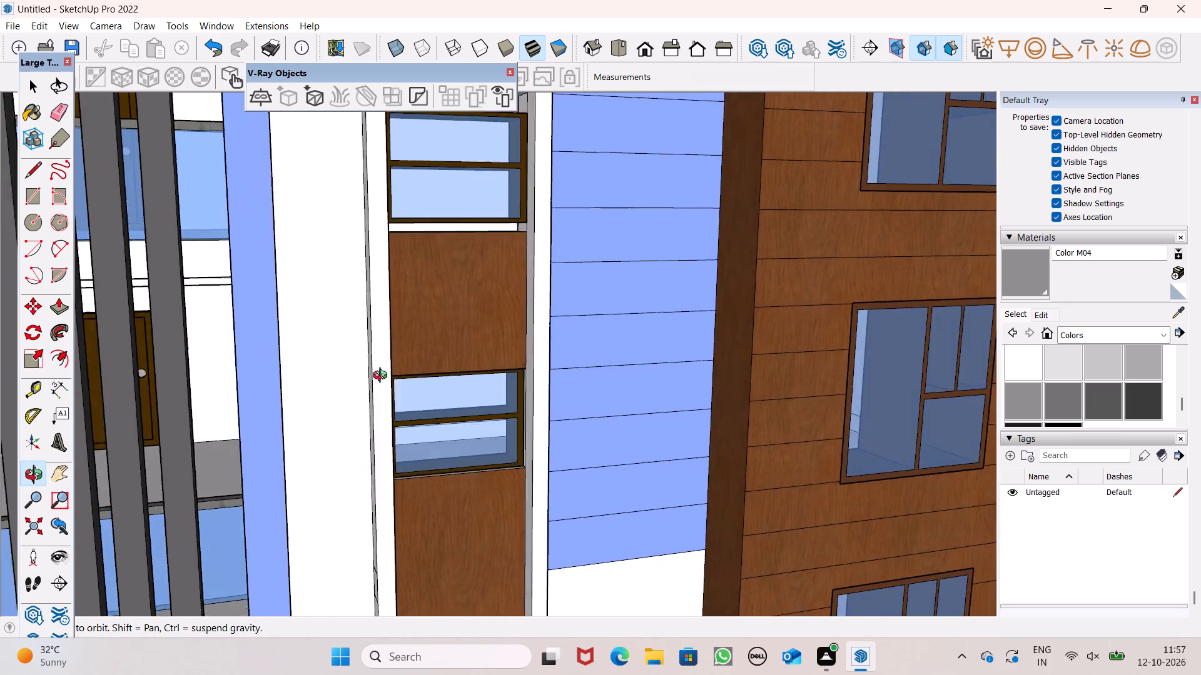
{"action": "middle_click_drag", "start_coordinate": [383, 377], "coordinate": [423, 310]}
{"action": "scroll", "coordinate": [512, 278], "scroll_direction": "down", "scroll_amount": 4}
{"action": "scroll", "coordinate": [435, 469], "scroll_direction": "up", "scroll_amount": 5}
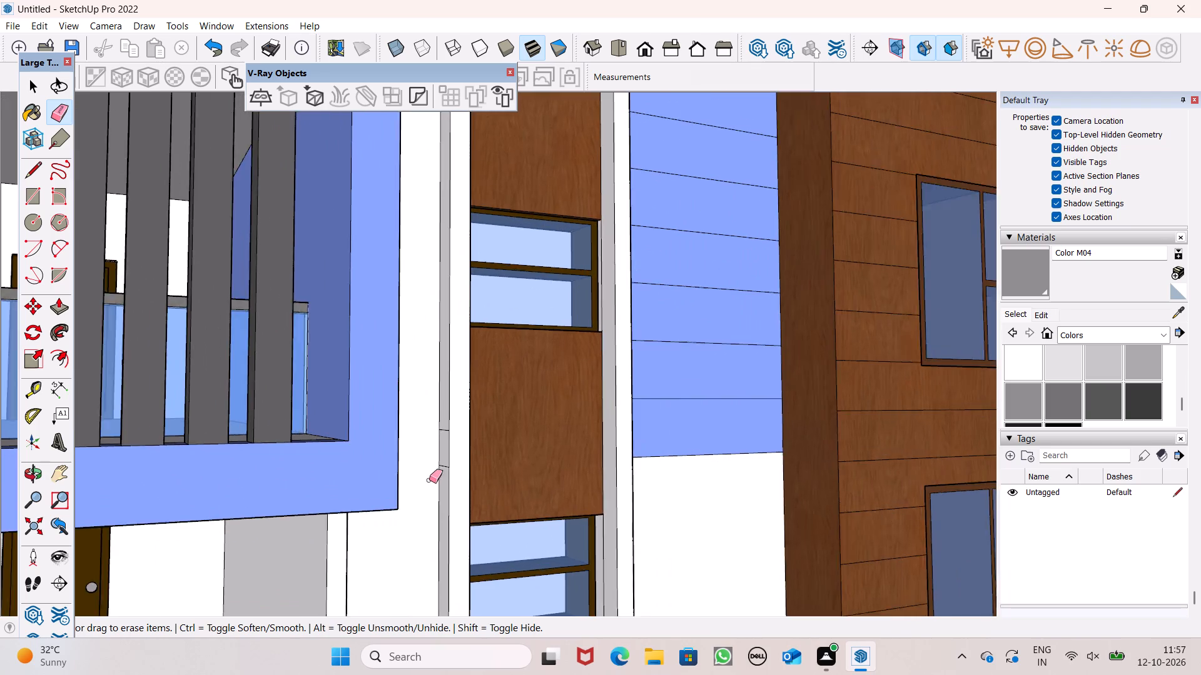
{"action": "scroll", "coordinate": [429, 480], "scroll_direction": "up", "scroll_amount": 9}
{"action": "left_click_drag", "start_coordinate": [457, 442], "coordinate": [446, 453]}
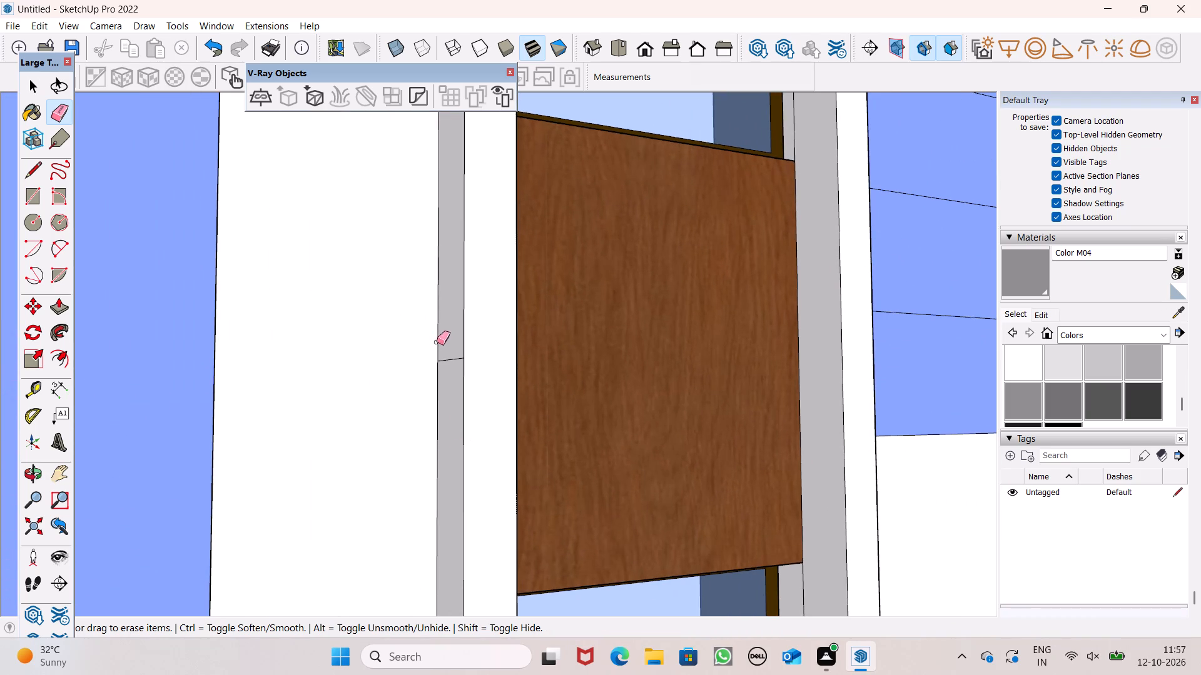
{"action": "left_click_drag", "start_coordinate": [449, 353], "coordinate": [451, 360]}
Repaint the four small rectangles on the wood-clad wall with Color M01.
{"action": "scroll", "coordinate": [506, 320], "scroll_direction": "down", "scroll_amount": 11}
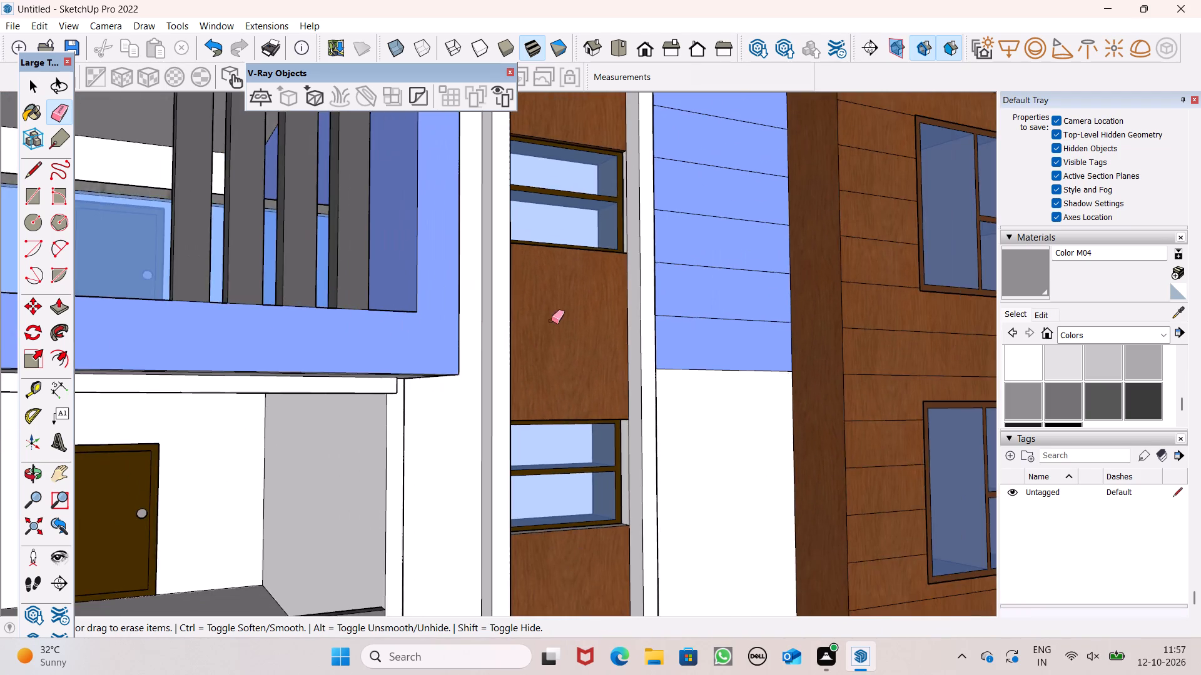
{"action": "scroll", "coordinate": [564, 315], "scroll_direction": "down", "scroll_amount": 13}
{"action": "scroll", "coordinate": [582, 382], "scroll_direction": "down", "scroll_amount": 4}
{"action": "middle_click_drag", "start_coordinate": [502, 439], "coordinate": [356, 577]}
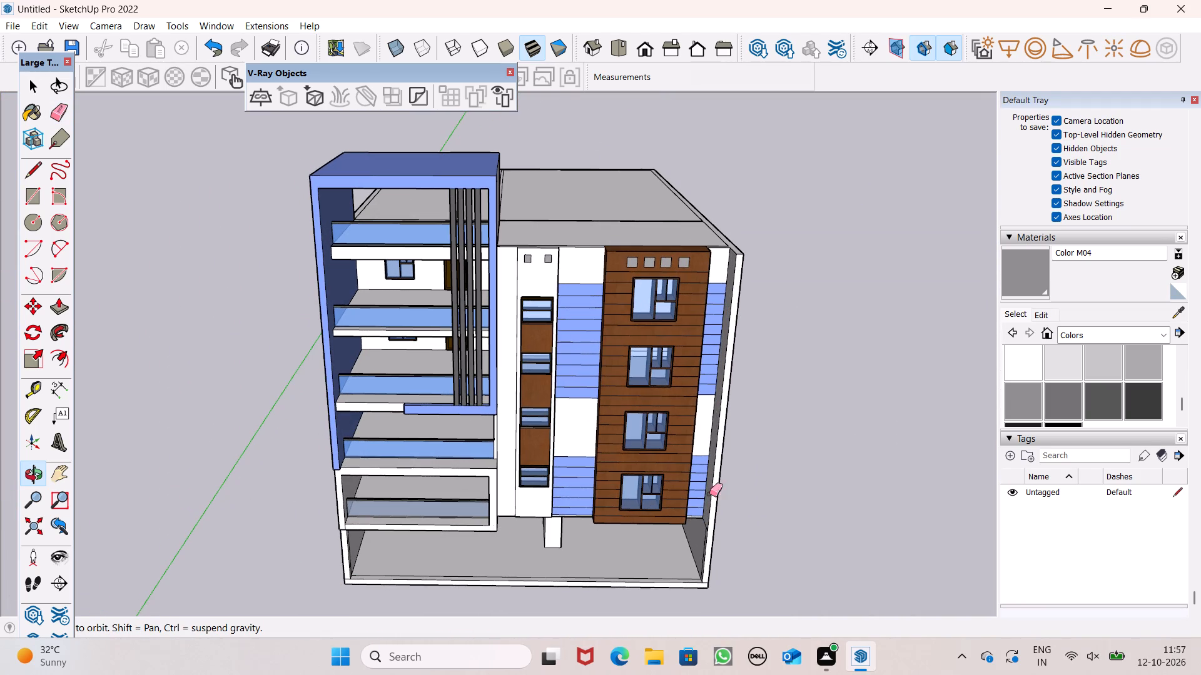
{"action": "left_click", "coordinate": [1078, 374]}
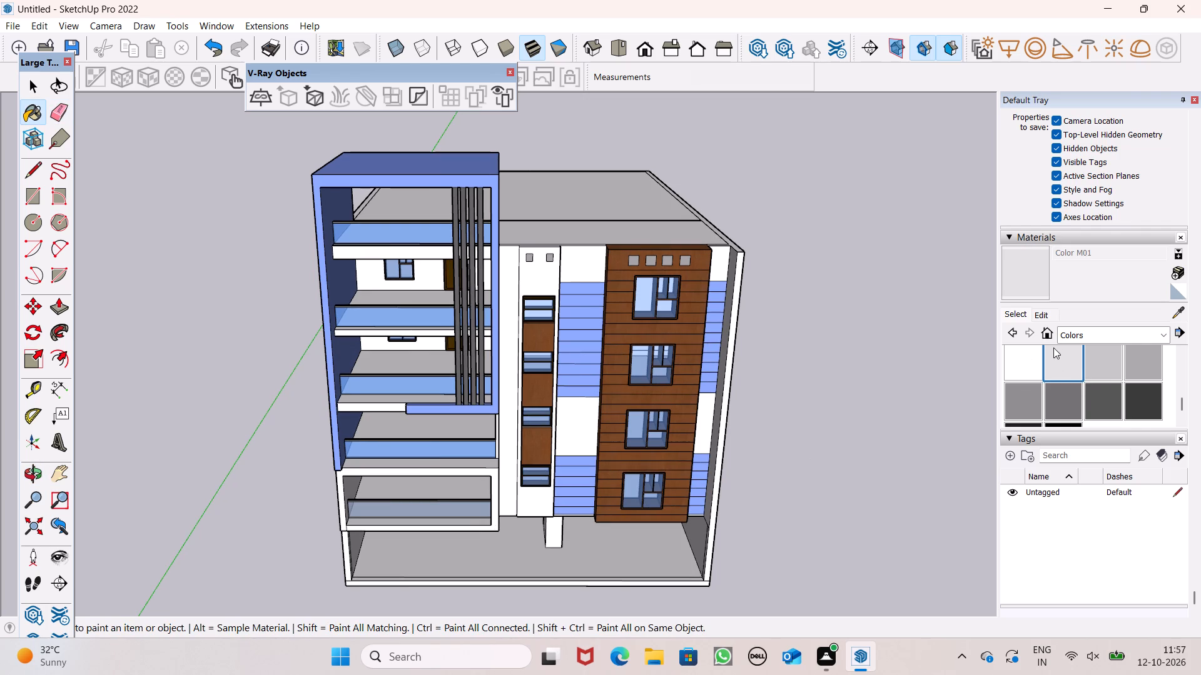
{"action": "scroll", "coordinate": [665, 262], "scroll_direction": "up", "scroll_amount": 13}
{"action": "left_click", "coordinate": [613, 245]}
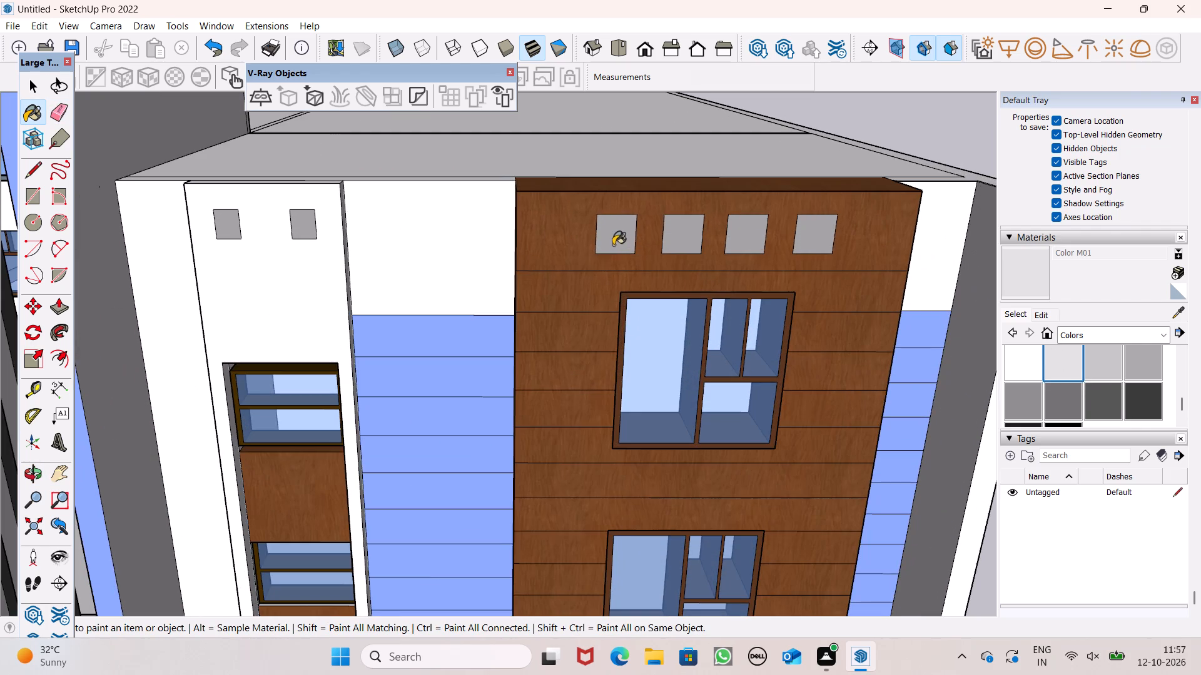
{"action": "left_click", "coordinate": [683, 235]}
{"action": "left_click", "coordinate": [730, 243]}
{"action": "left_click", "coordinate": [826, 246]}
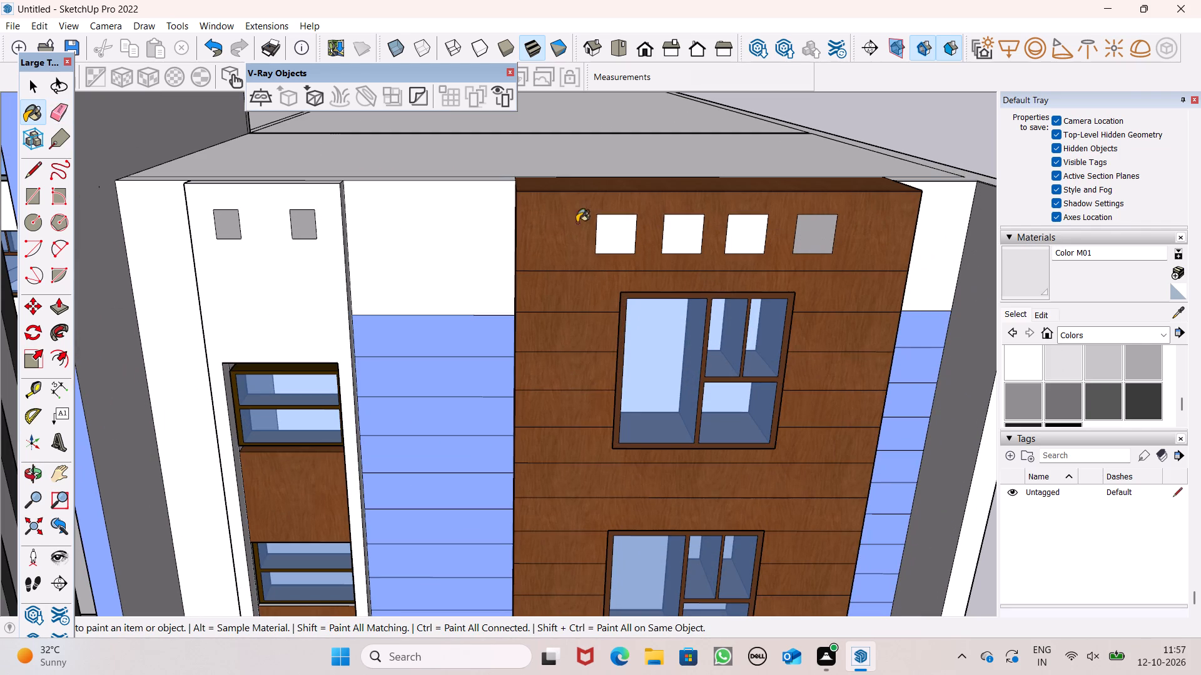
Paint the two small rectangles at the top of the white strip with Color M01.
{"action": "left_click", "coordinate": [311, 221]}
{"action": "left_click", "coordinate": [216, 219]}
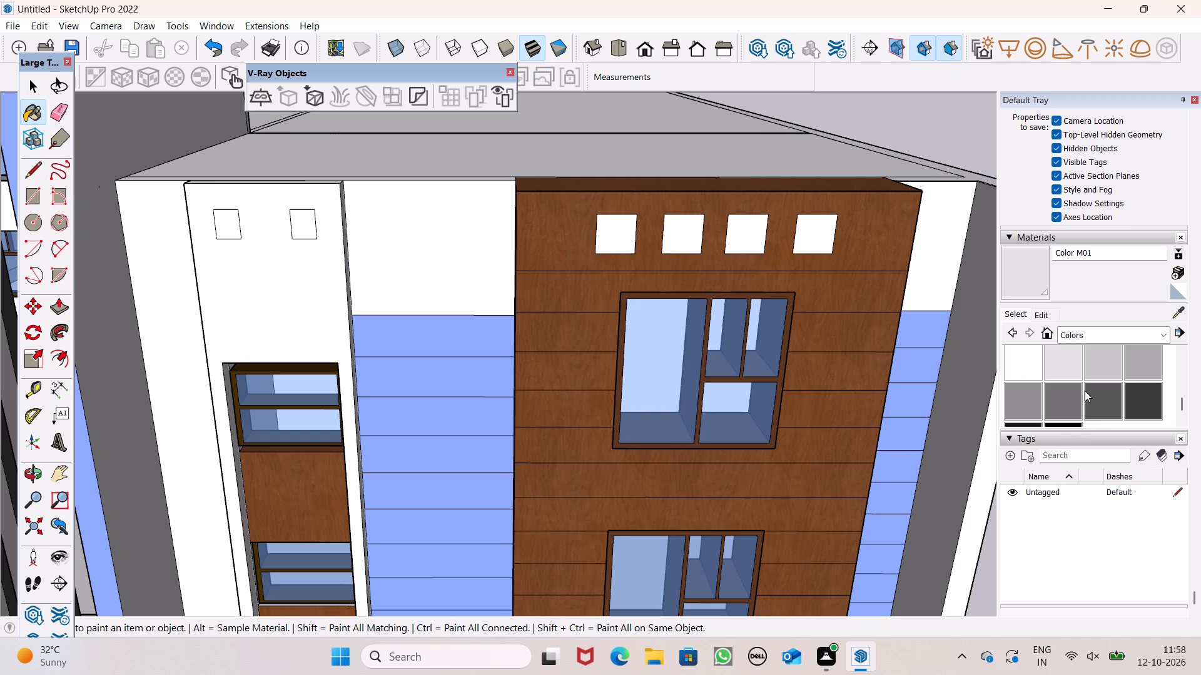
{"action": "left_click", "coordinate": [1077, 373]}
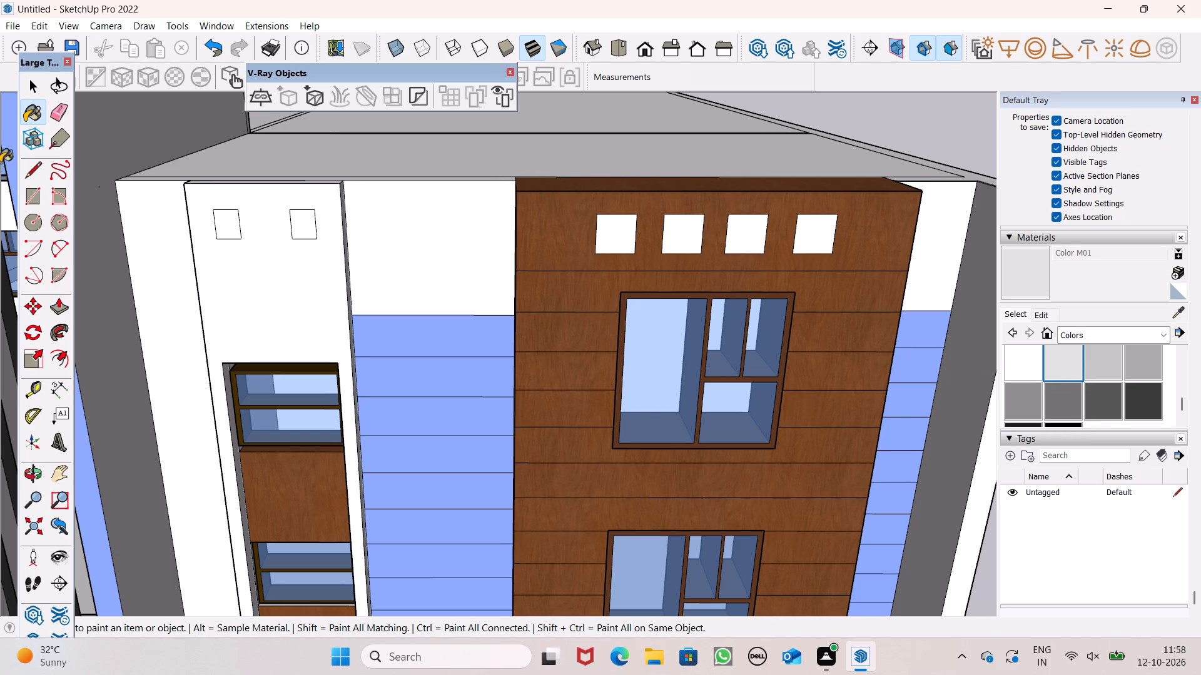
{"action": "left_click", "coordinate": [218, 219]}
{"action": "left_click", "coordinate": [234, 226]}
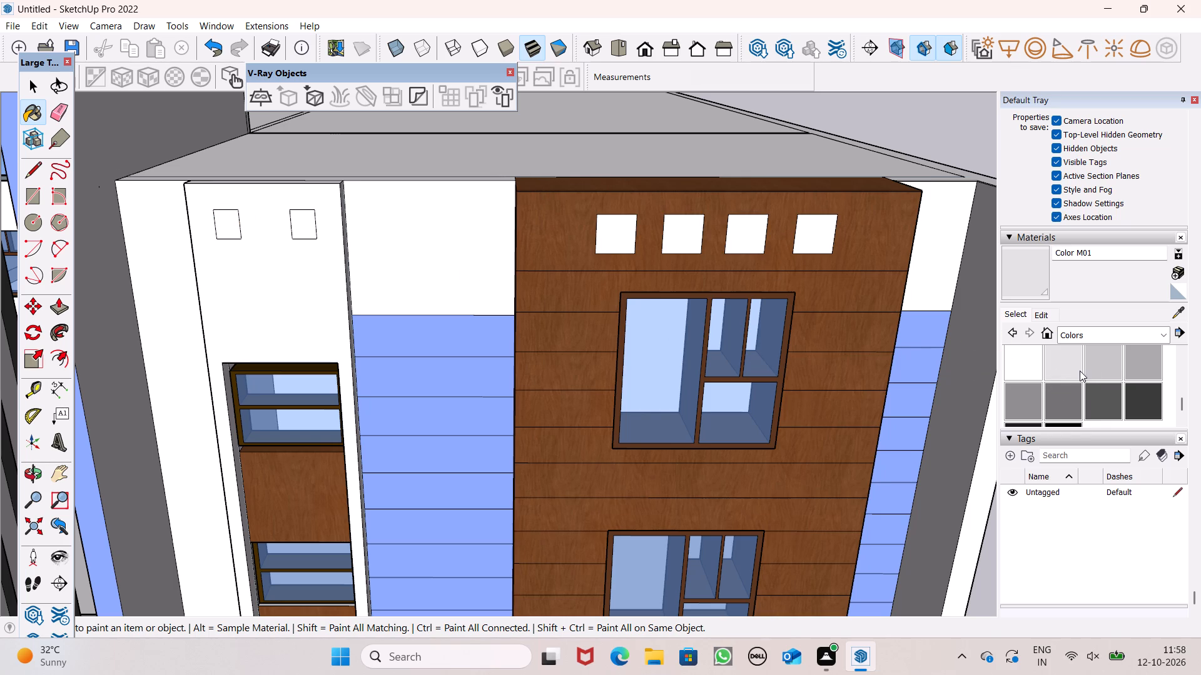
Paint the two small rectangles on the white strip and the four on the wood-clad wall with Color M02.
{"action": "left_click_drag", "start_coordinate": [1110, 361], "coordinate": [1098, 361]}
{"action": "double_click", "coordinate": [1103, 361]}
{"action": "left_click", "coordinate": [229, 229]}
{"action": "left_click", "coordinate": [307, 235]}
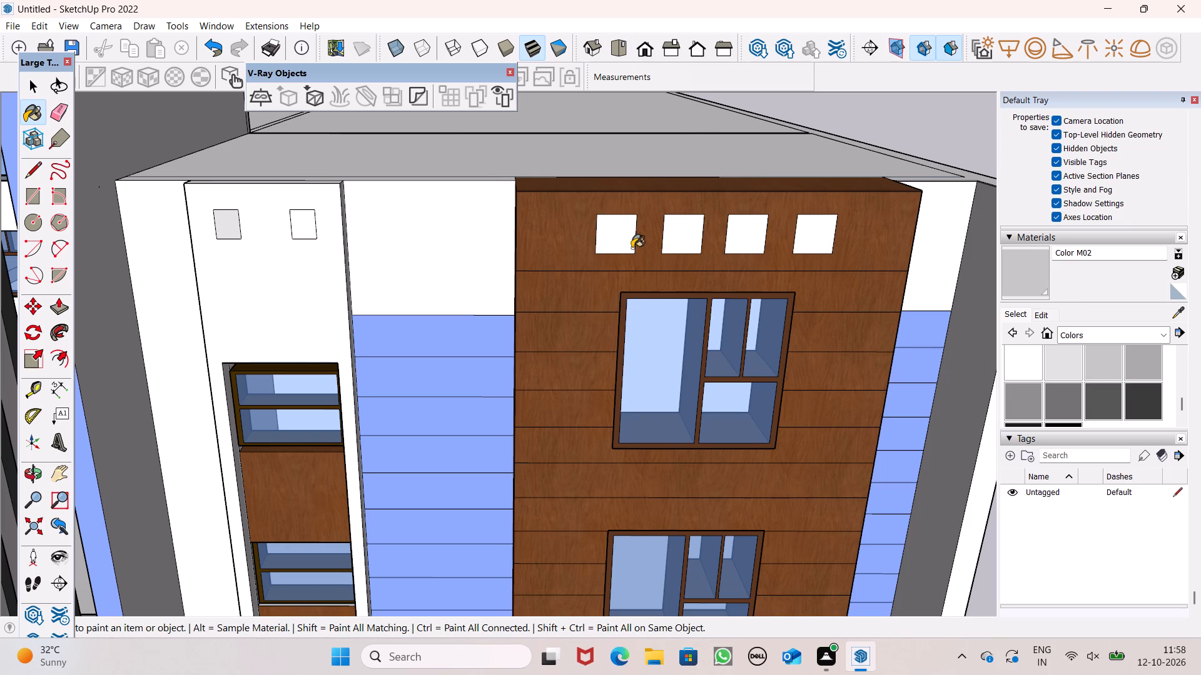
{"action": "left_click", "coordinate": [621, 246]}
{"action": "left_click", "coordinate": [684, 243]}
{"action": "left_click_drag", "start_coordinate": [747, 244], "coordinate": [756, 244]}
{"action": "left_click", "coordinate": [827, 250]}
{"action": "key", "text": "space"}
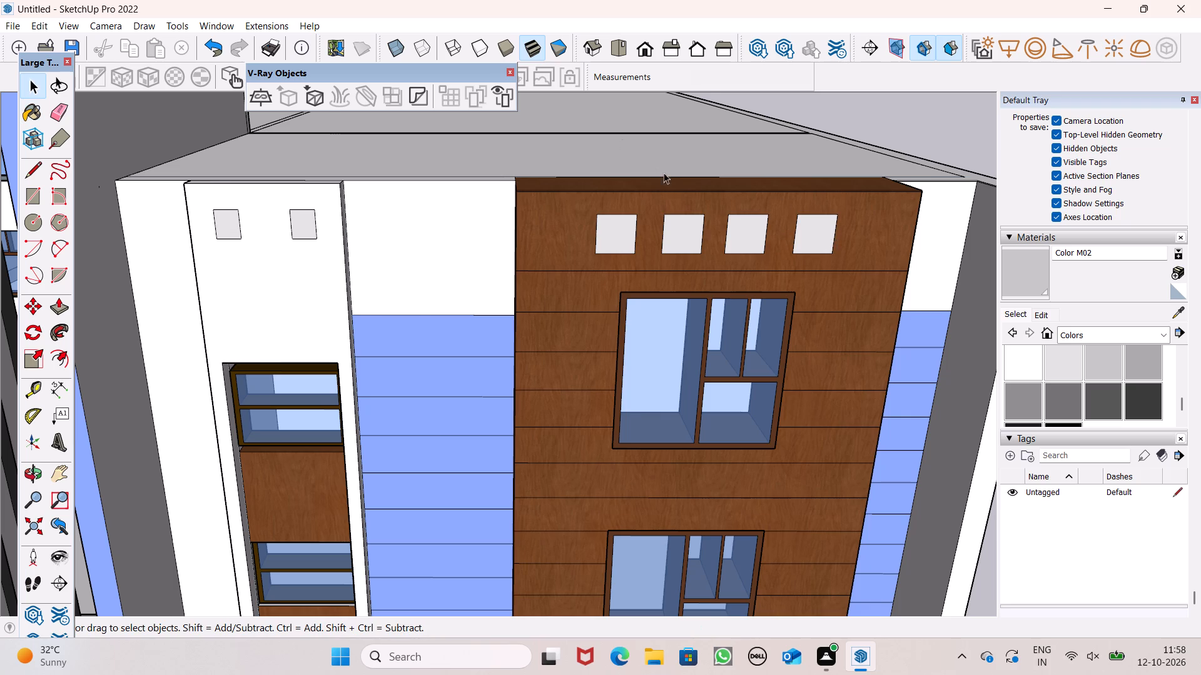
Draw a thin horizontal rectangle about 7' 7" by 3 7/8" just above the top window of the wood-clad wall.
{"action": "scroll", "coordinate": [679, 172], "scroll_direction": "down", "scroll_amount": 13}
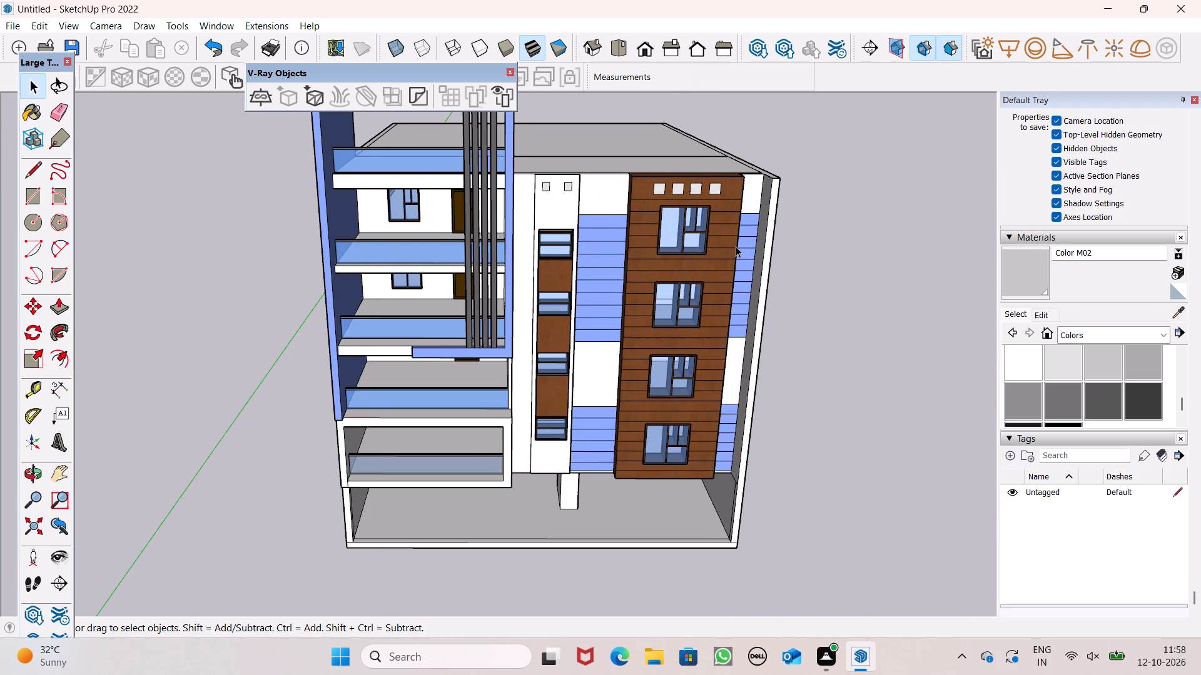
{"action": "scroll", "coordinate": [736, 246], "scroll_direction": "up", "scroll_amount": 6}
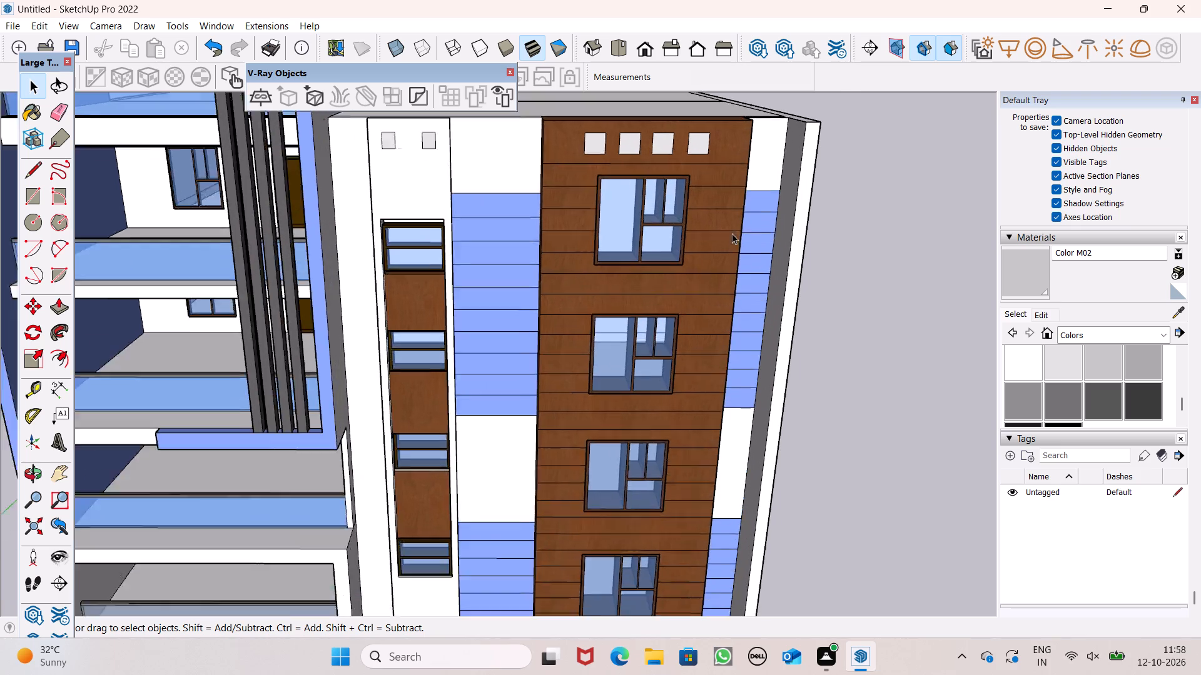
{"action": "scroll", "coordinate": [732, 233], "scroll_direction": "up", "scroll_amount": 4}
{"action": "scroll", "coordinate": [502, 137], "scroll_direction": "down", "scroll_amount": 2}
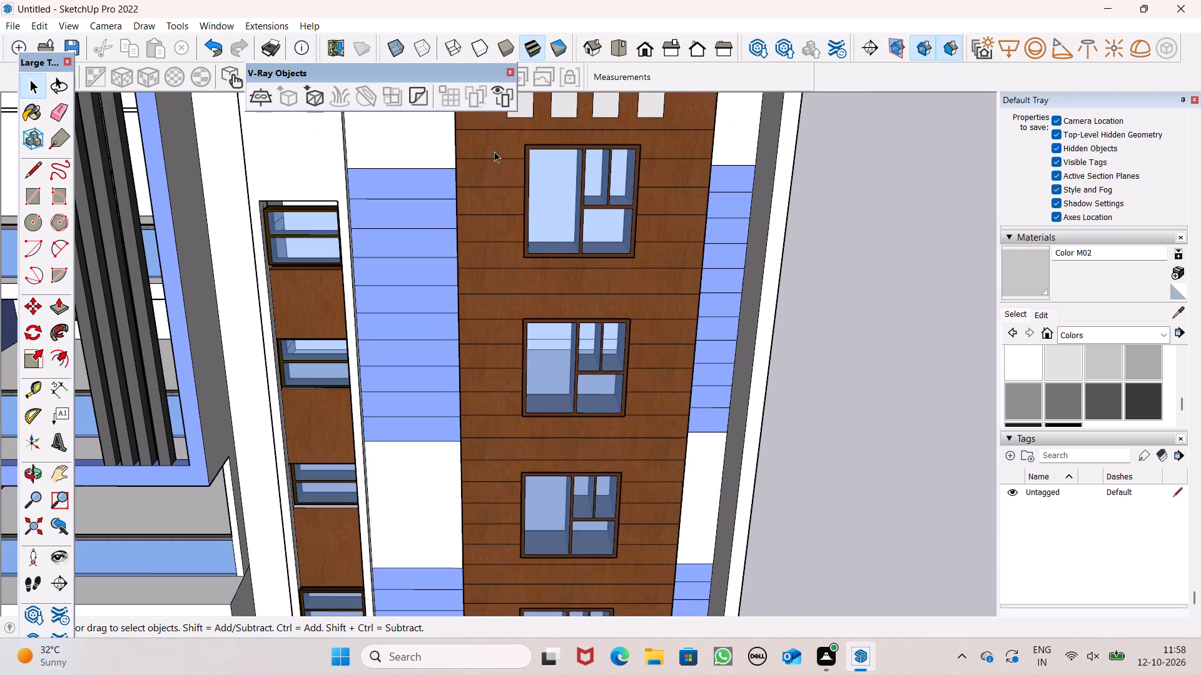
{"action": "scroll", "coordinate": [498, 154], "scroll_direction": "down", "scroll_amount": 3}
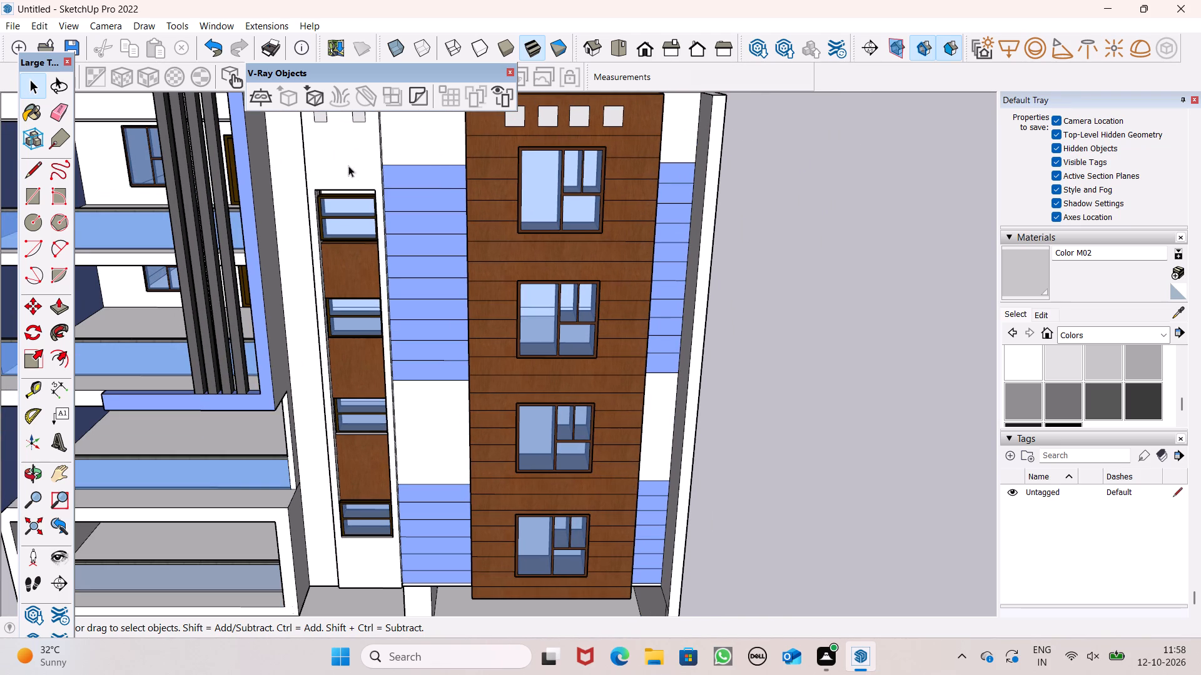
{"action": "left_click", "coordinate": [37, 189]}
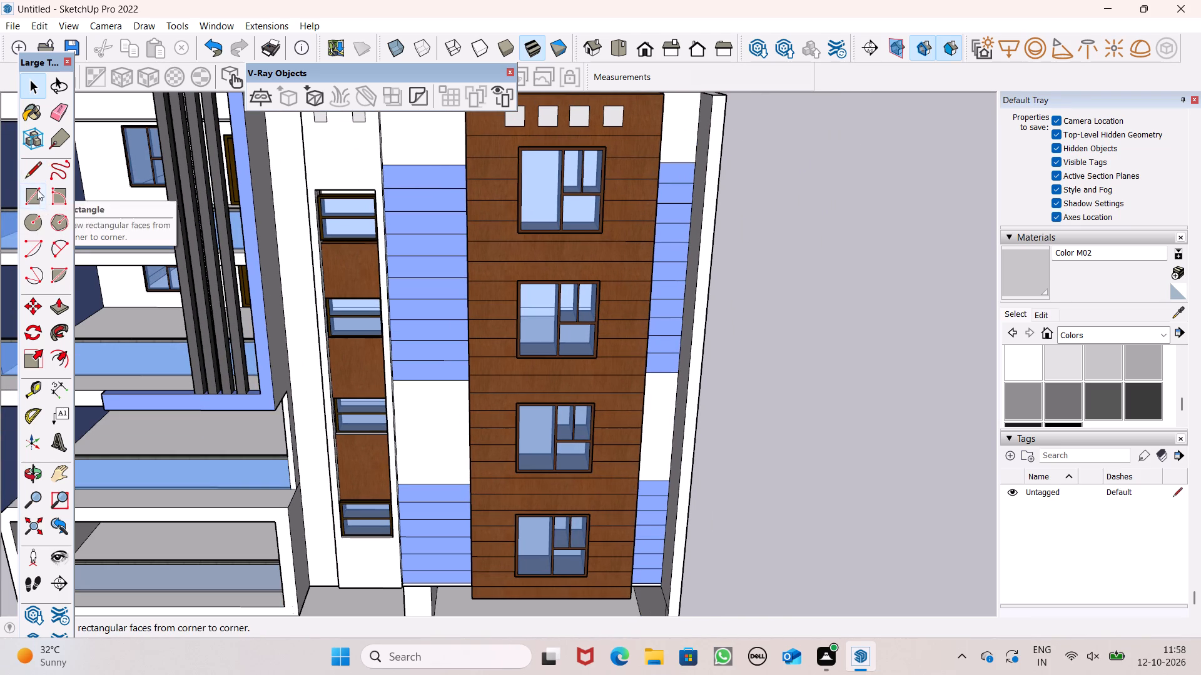
{"action": "scroll", "coordinate": [604, 184], "scroll_direction": "up", "scroll_amount": 6}
{"action": "scroll", "coordinate": [506, 208], "scroll_direction": "down", "scroll_amount": 6}
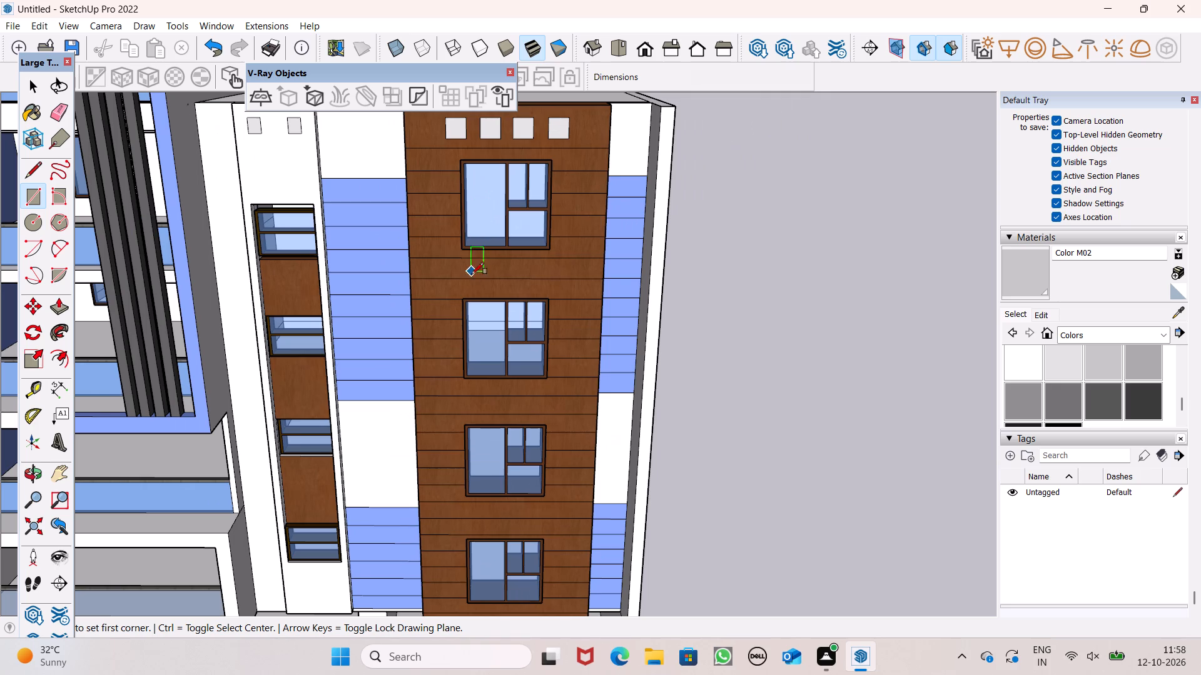
{"action": "scroll", "coordinate": [479, 271], "scroll_direction": "down", "scroll_amount": 2}
{"action": "scroll", "coordinate": [441, 223], "scroll_direction": "up", "scroll_amount": 7}
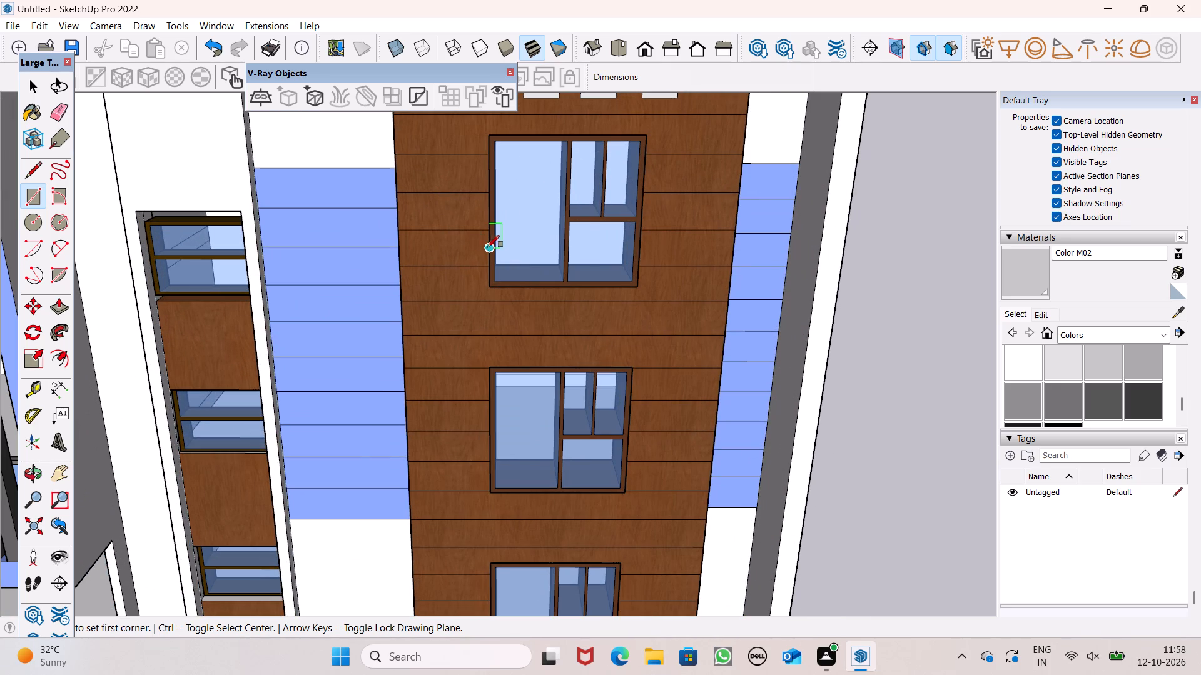
{"action": "scroll", "coordinate": [482, 118], "scroll_direction": "up", "scroll_amount": 5}
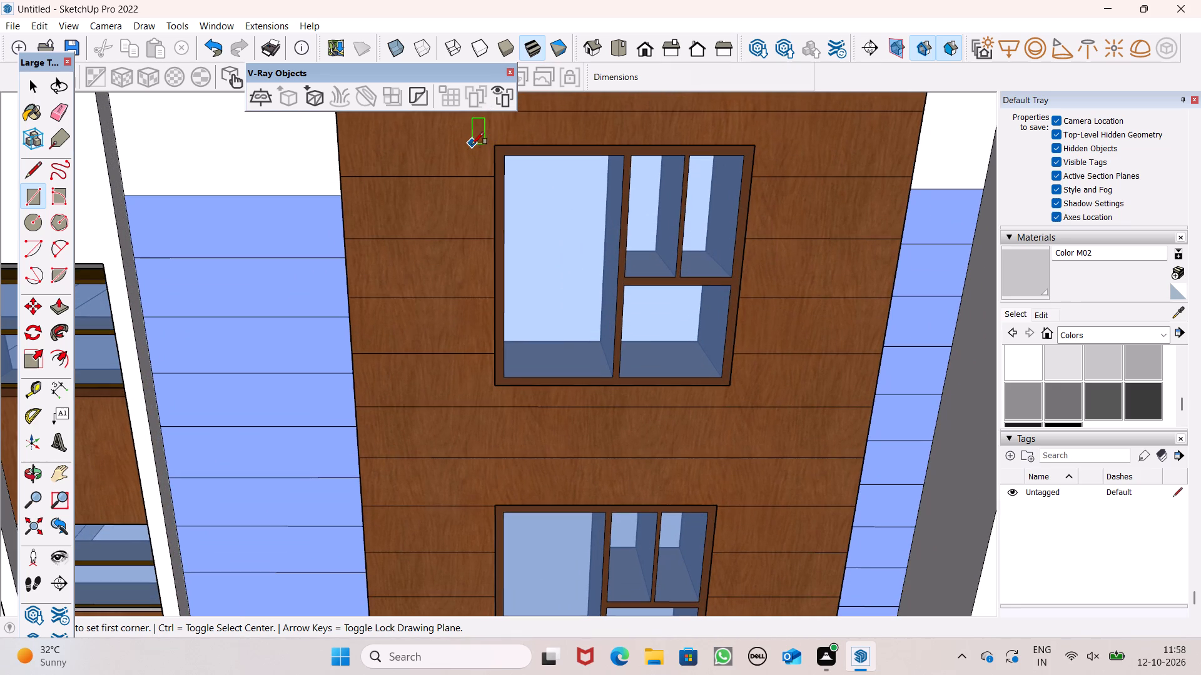
{"action": "left_click", "coordinate": [475, 124]}
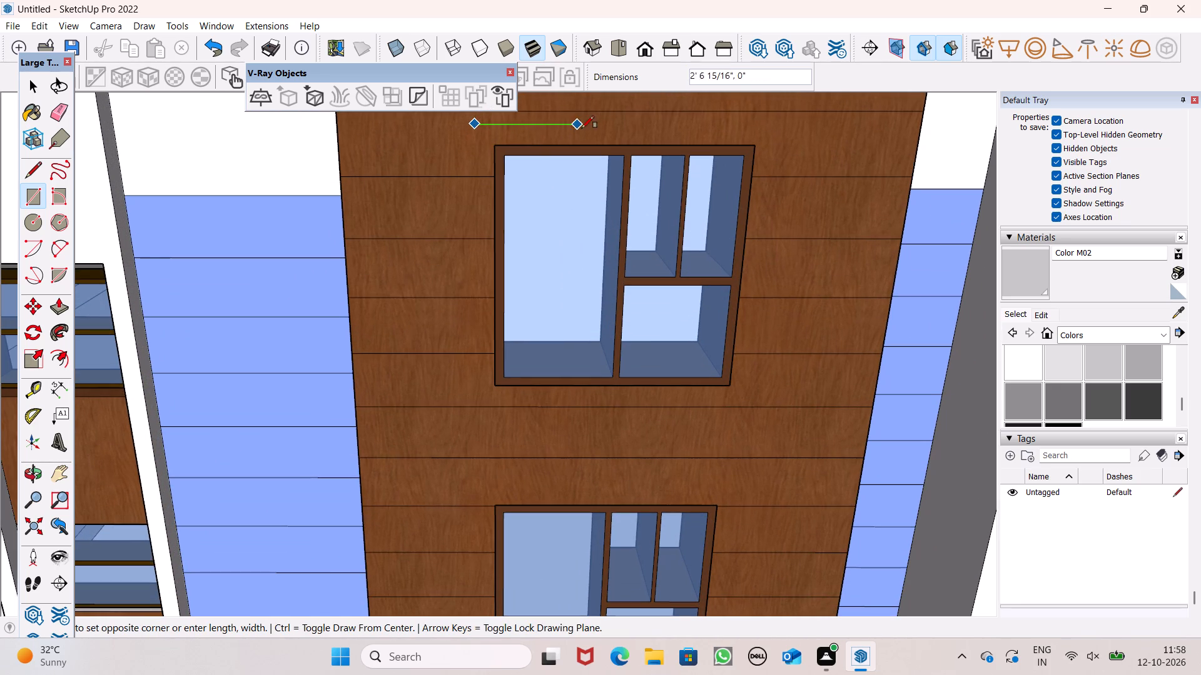
{"action": "left_click", "coordinate": [774, 137]}
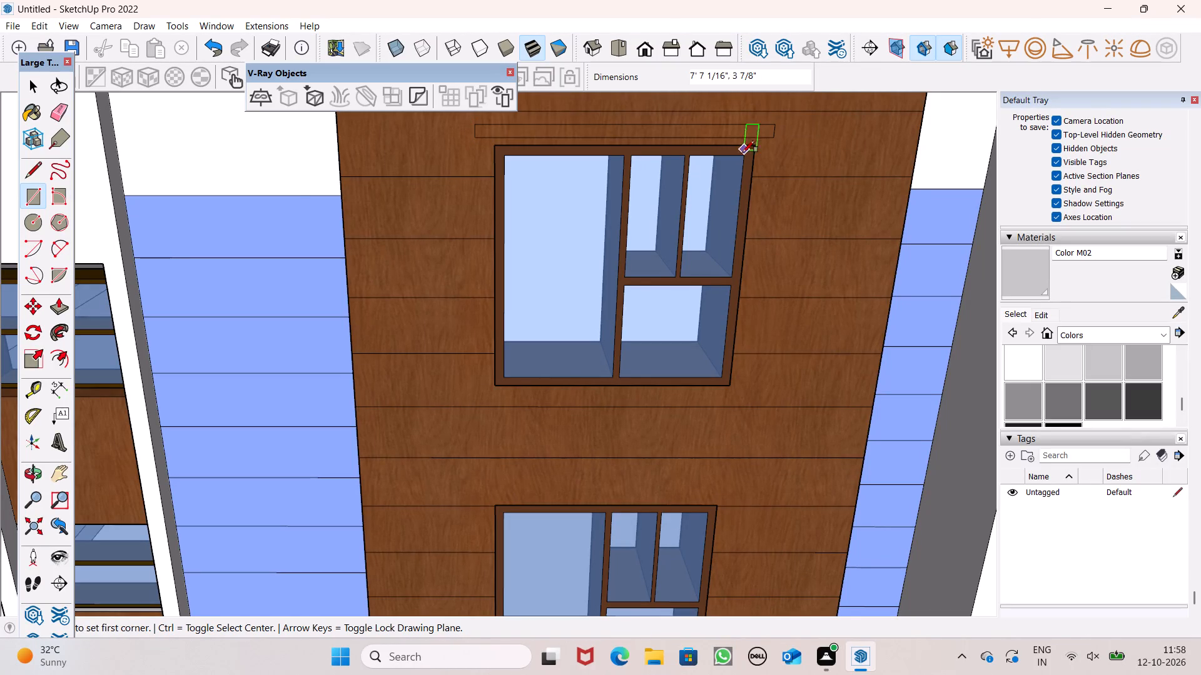
Draw a vertical rectangle about 7' 1" by 3 13/16" beside the top window, on its side nearest the white strip.
{"action": "left_click", "coordinate": [474, 139]}
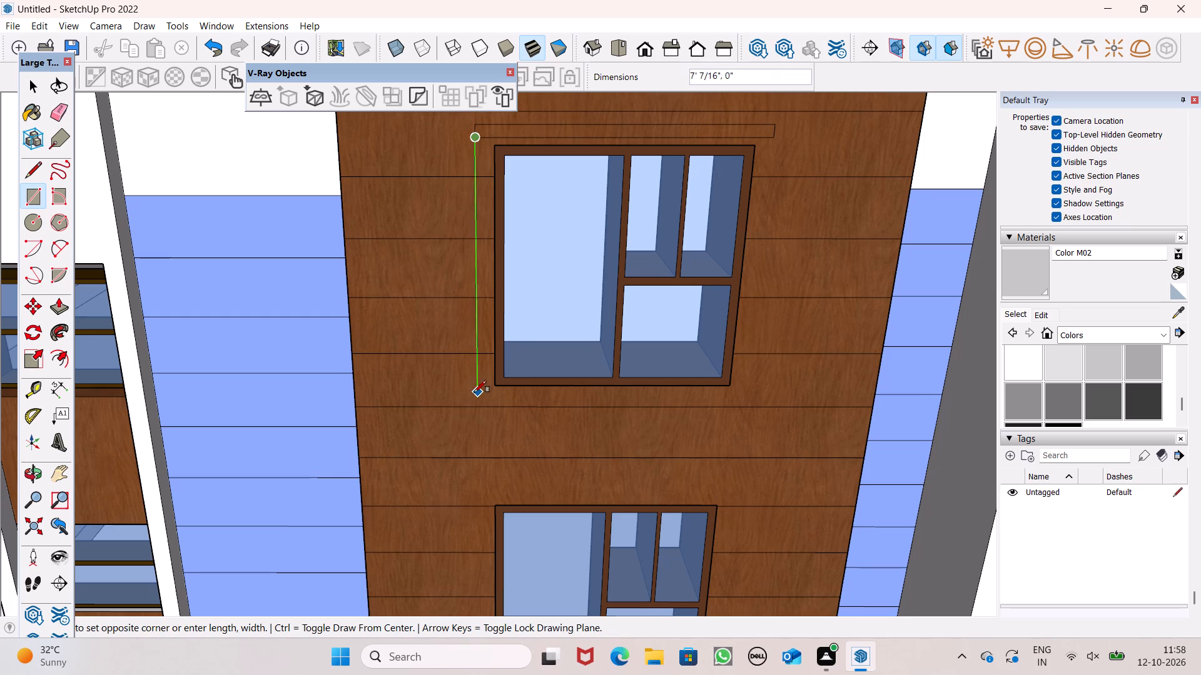
{"action": "scroll", "coordinate": [477, 392], "scroll_direction": "up", "scroll_amount": 5}
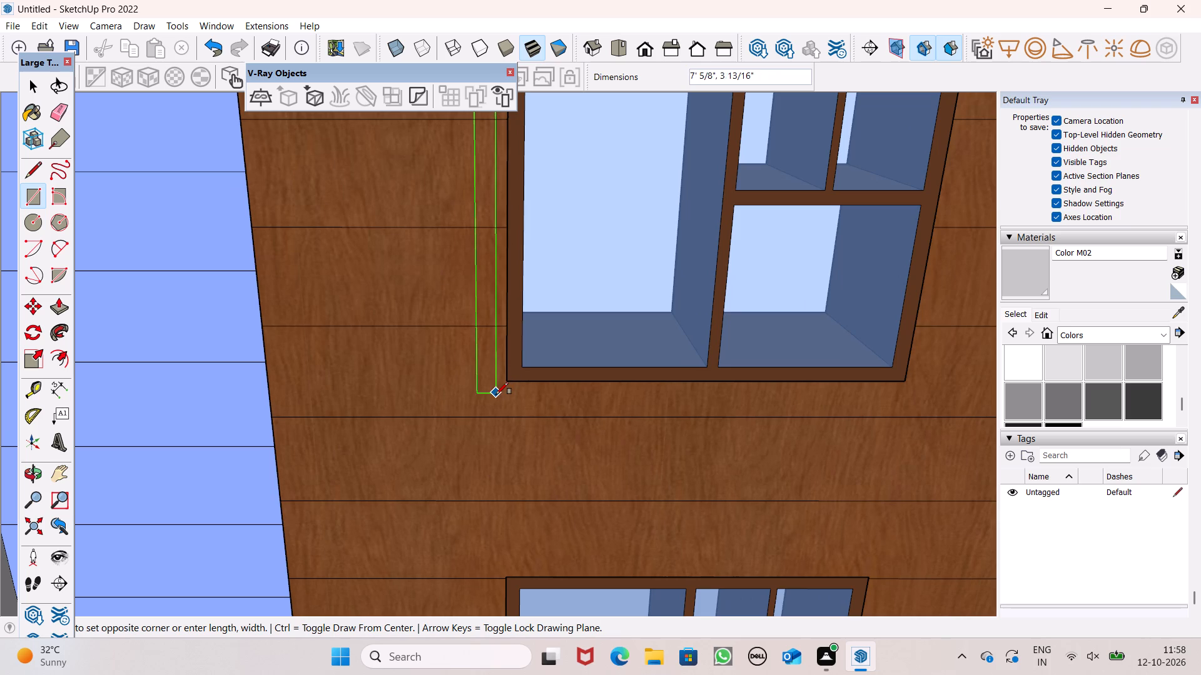
{"action": "left_click", "coordinate": [496, 394]}
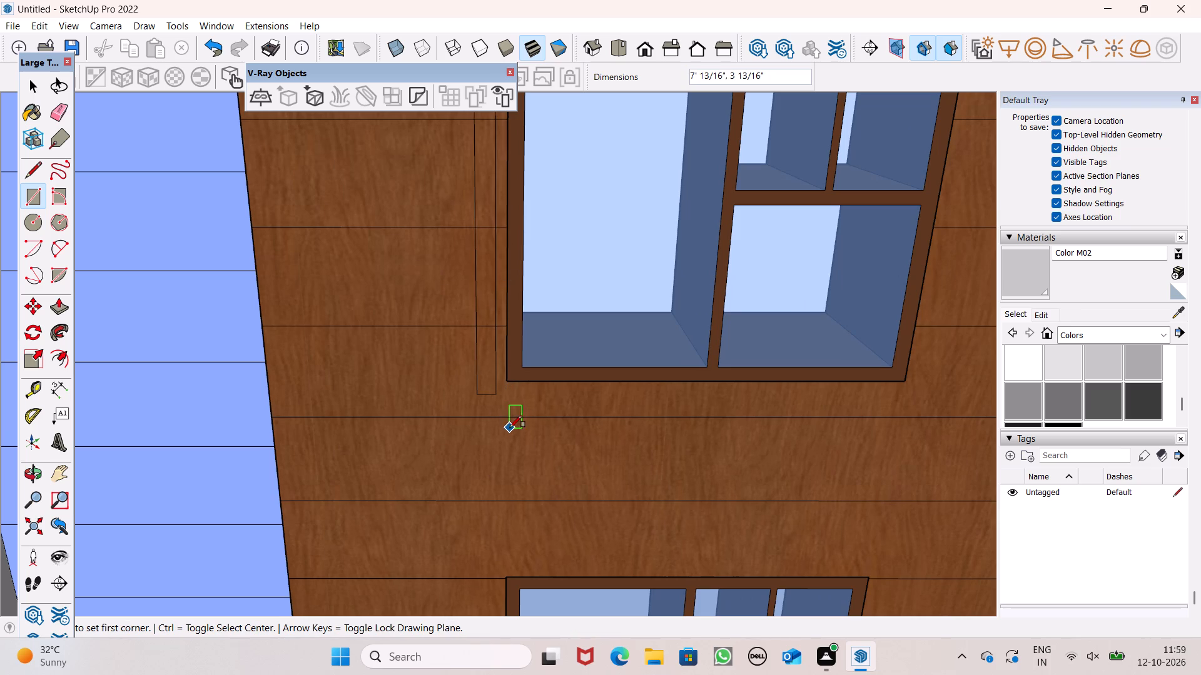
Draw a horizontal rectangle about 7' 9" by 3 9/16" just below the top window, starting at the vertical band's lower outer corner.
{"action": "left_click_drag", "start_coordinate": [474, 396], "coordinate": [483, 399]}
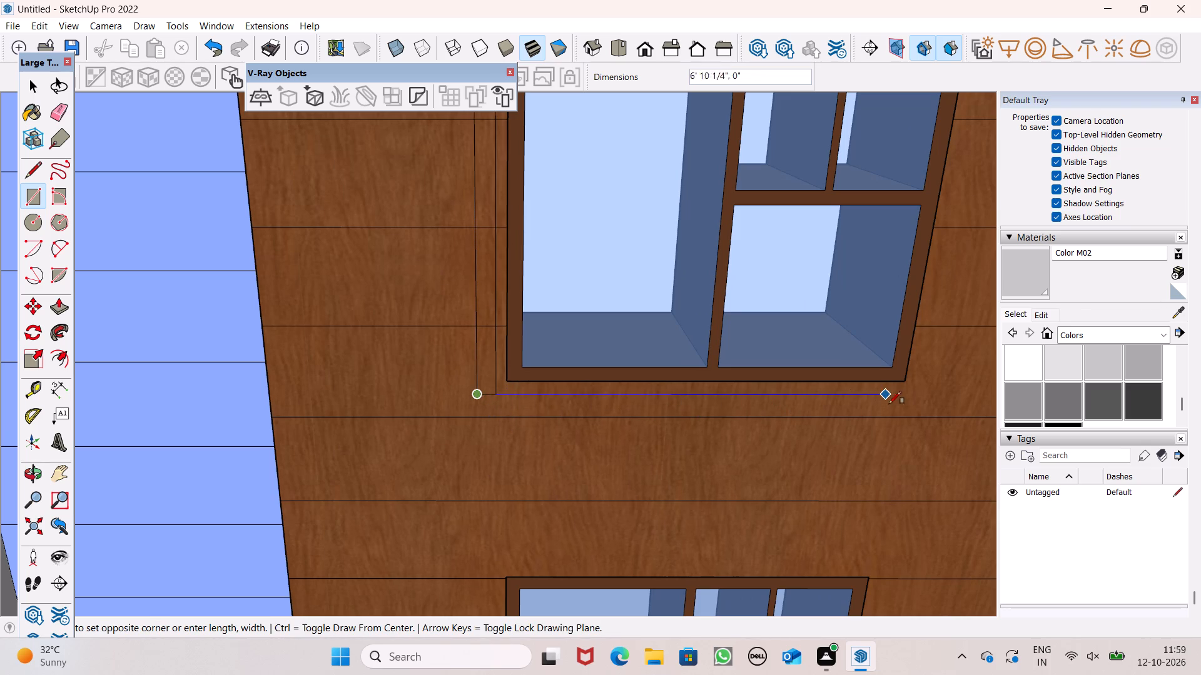
{"action": "scroll", "coordinate": [938, 414], "scroll_direction": "up", "scroll_amount": 4}
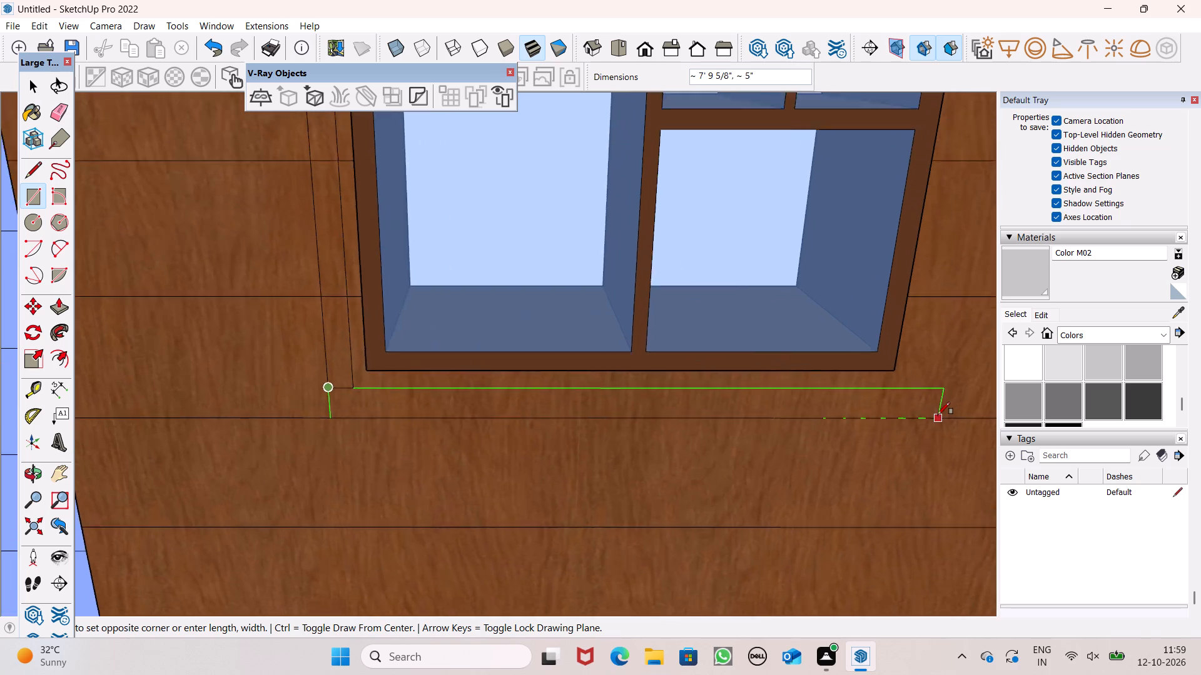
{"action": "scroll", "coordinate": [938, 414], "scroll_direction": "up", "scroll_amount": 4}
{"action": "left_click", "coordinate": [935, 407]}
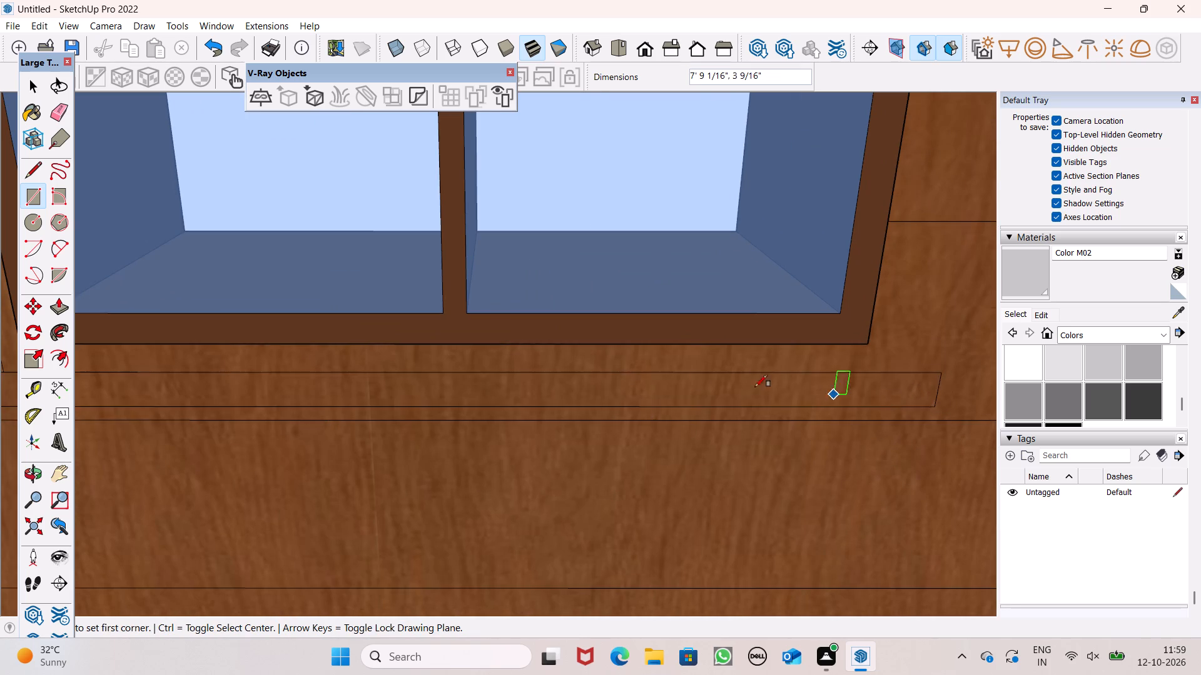
Draw a vertical rectangle about 7' 1" tall along the top window's other side, between the upper and lower bands.
{"action": "scroll", "coordinate": [655, 386], "scroll_direction": "down", "scroll_amount": 7}
{"action": "scroll", "coordinate": [649, 436], "scroll_direction": "down", "scroll_amount": 4}
{"action": "scroll", "coordinate": [649, 439], "scroll_direction": "up", "scroll_amount": 1}
{"action": "scroll", "coordinate": [649, 439], "scroll_direction": "down", "scroll_amount": 3}
{"action": "scroll", "coordinate": [746, 149], "scroll_direction": "up", "scroll_amount": 3}
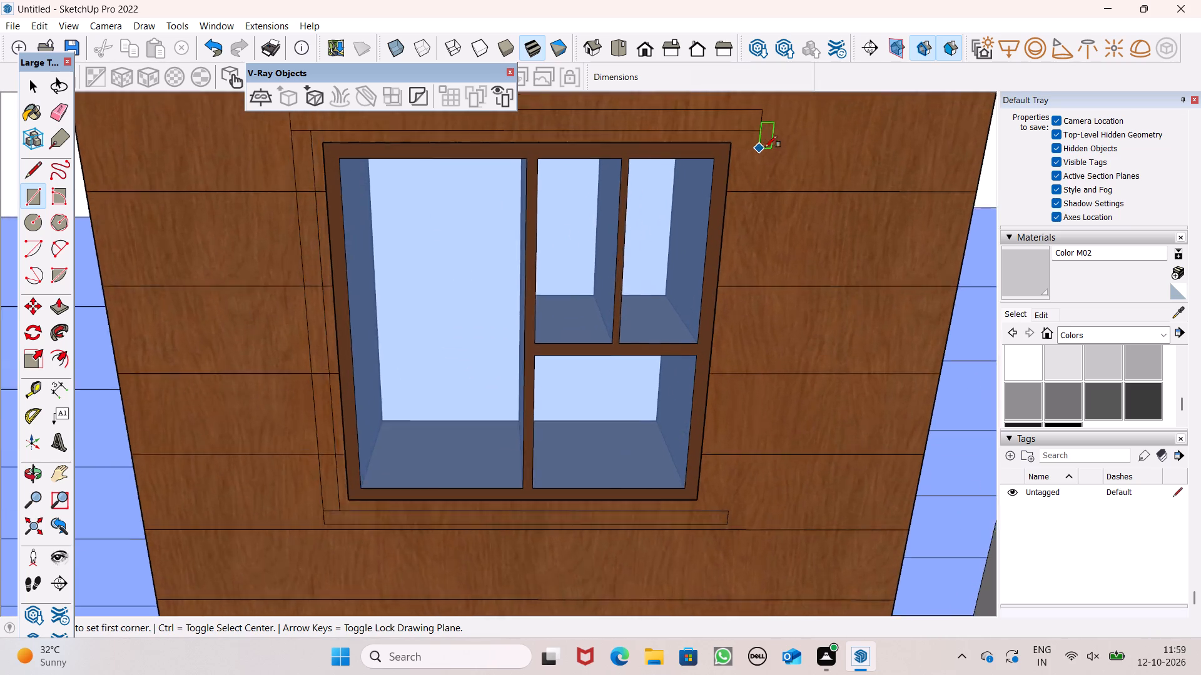
{"action": "scroll", "coordinate": [765, 147], "scroll_direction": "up", "scroll_amount": 4}
{"action": "left_click", "coordinate": [736, 128]}
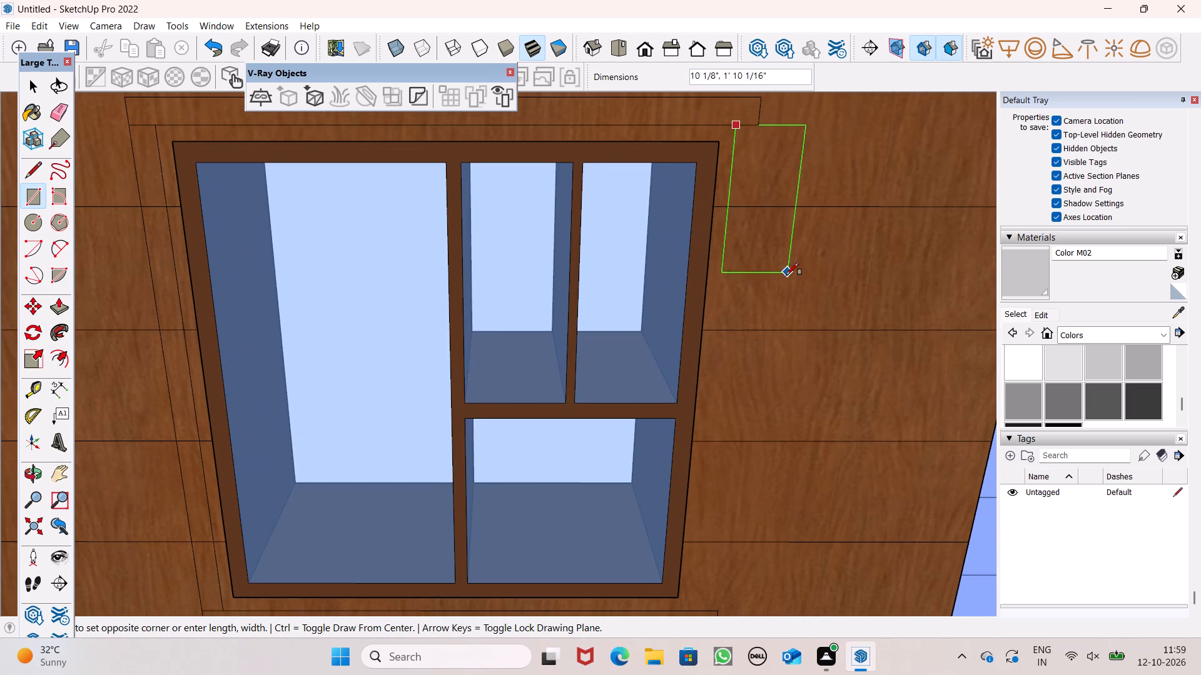
{"action": "scroll", "coordinate": [786, 276], "scroll_direction": "down", "scroll_amount": 5}
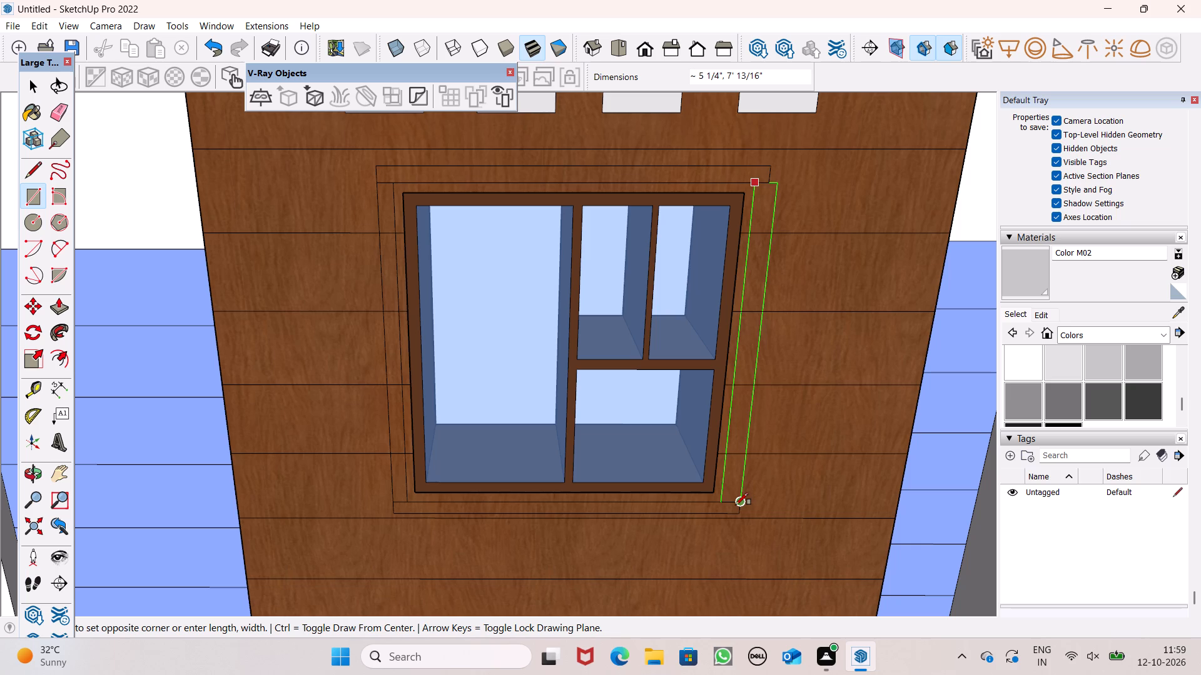
{"action": "scroll", "coordinate": [740, 505], "scroll_direction": "up", "scroll_amount": 7}
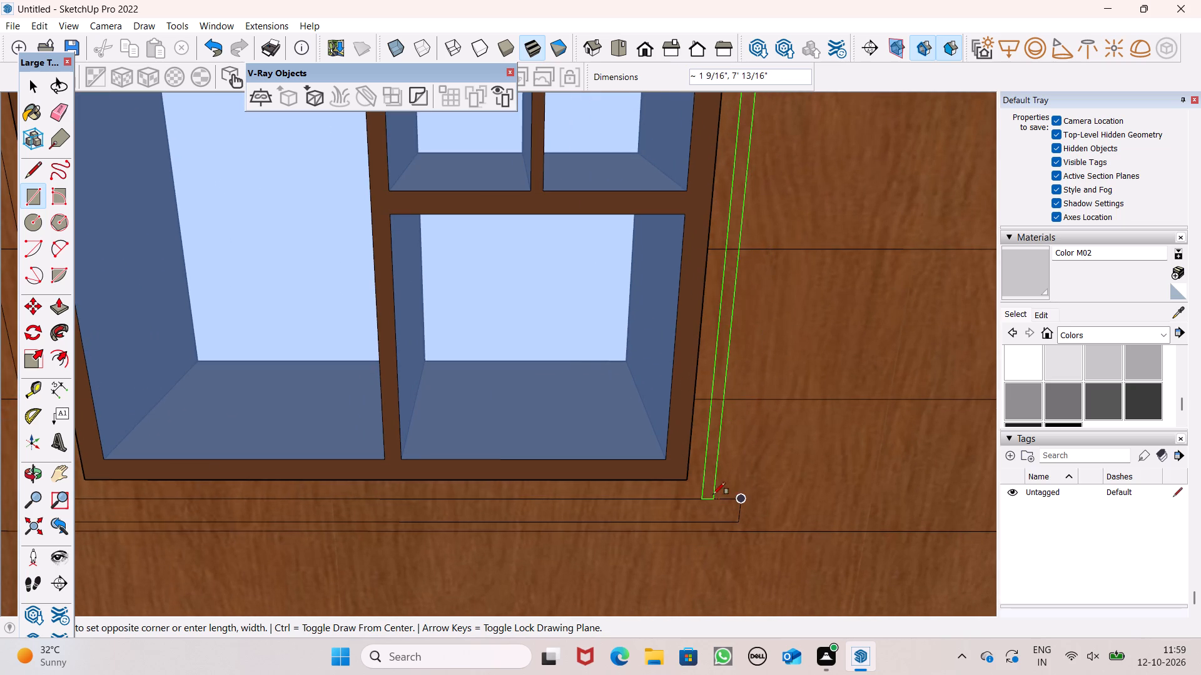
{"action": "left_click", "coordinate": [729, 496]}
{"action": "scroll", "coordinate": [729, 476], "scroll_direction": "down", "scroll_amount": 5}
{"action": "scroll", "coordinate": [729, 475], "scroll_direction": "up", "scroll_amount": 1}
{"action": "scroll", "coordinate": [729, 475], "scroll_direction": "down", "scroll_amount": 1}
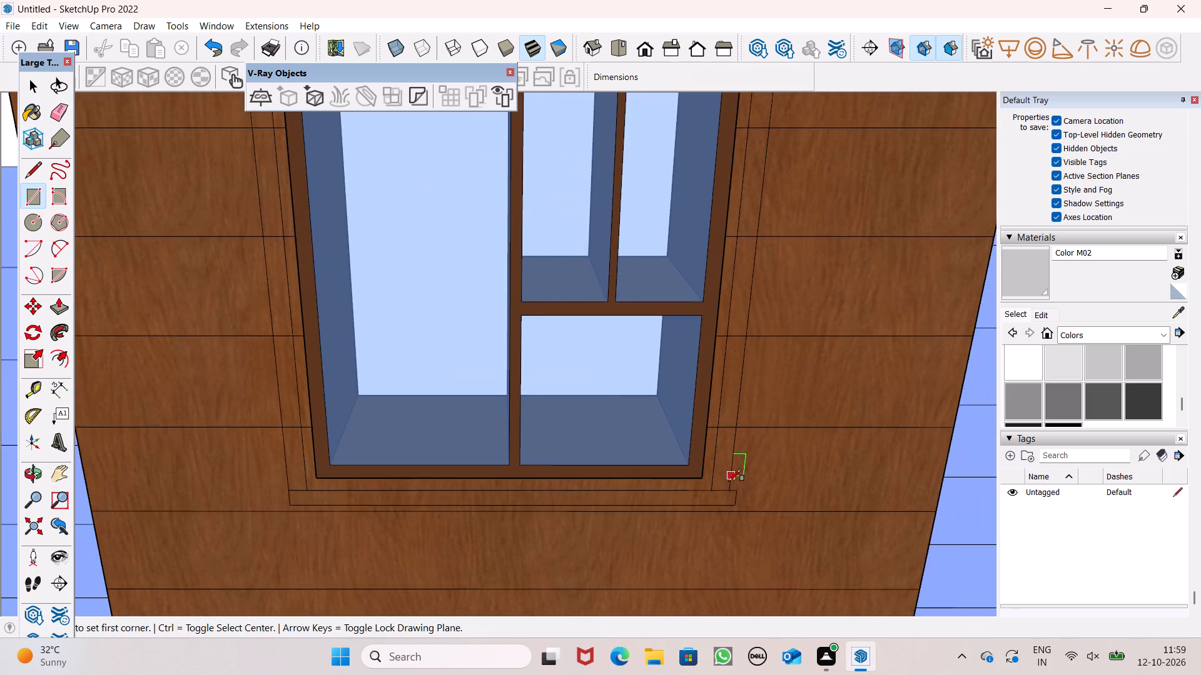
{"action": "scroll", "coordinate": [730, 489], "scroll_direction": "down", "scroll_amount": 6}
{"action": "key", "text": "space"}
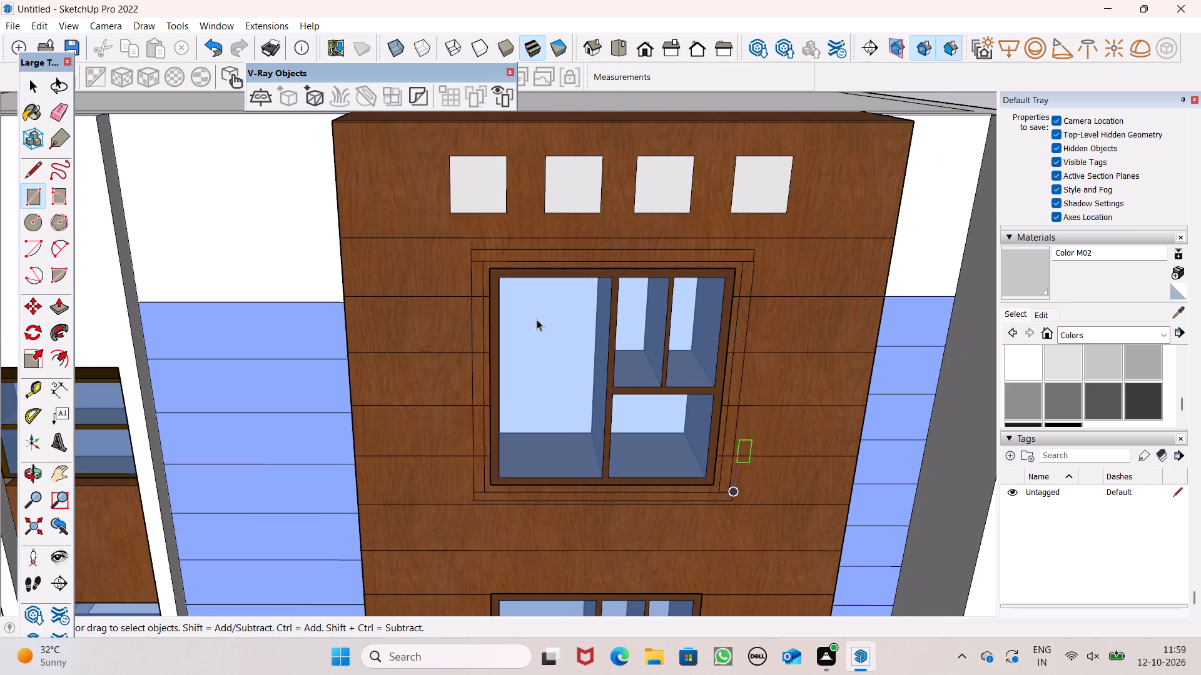
Erase the plank lines crossing the vertical band on the top window's white-strip side, keeping the band's own edges.
{"action": "left_click", "coordinate": [64, 111]}
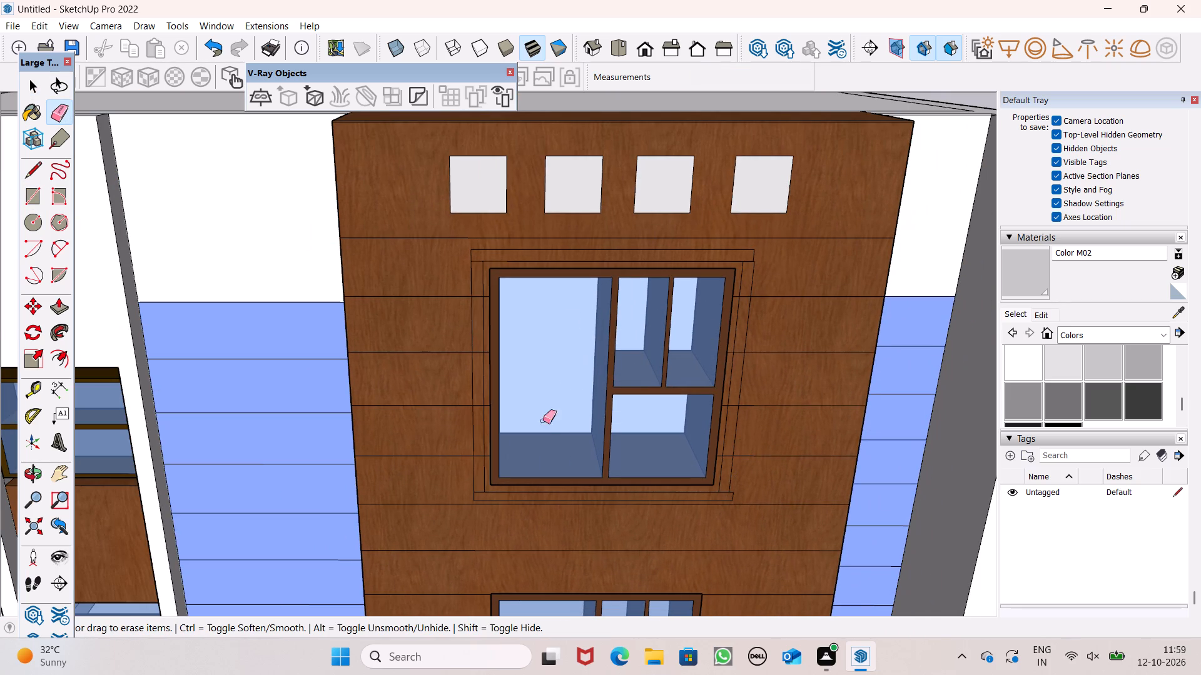
{"action": "scroll", "coordinate": [540, 432], "scroll_direction": "up", "scroll_amount": 6}
{"action": "left_click_drag", "start_coordinate": [434, 486], "coordinate": [432, 464]}
{"action": "left_click_drag", "start_coordinate": [431, 459], "coordinate": [431, 452]}
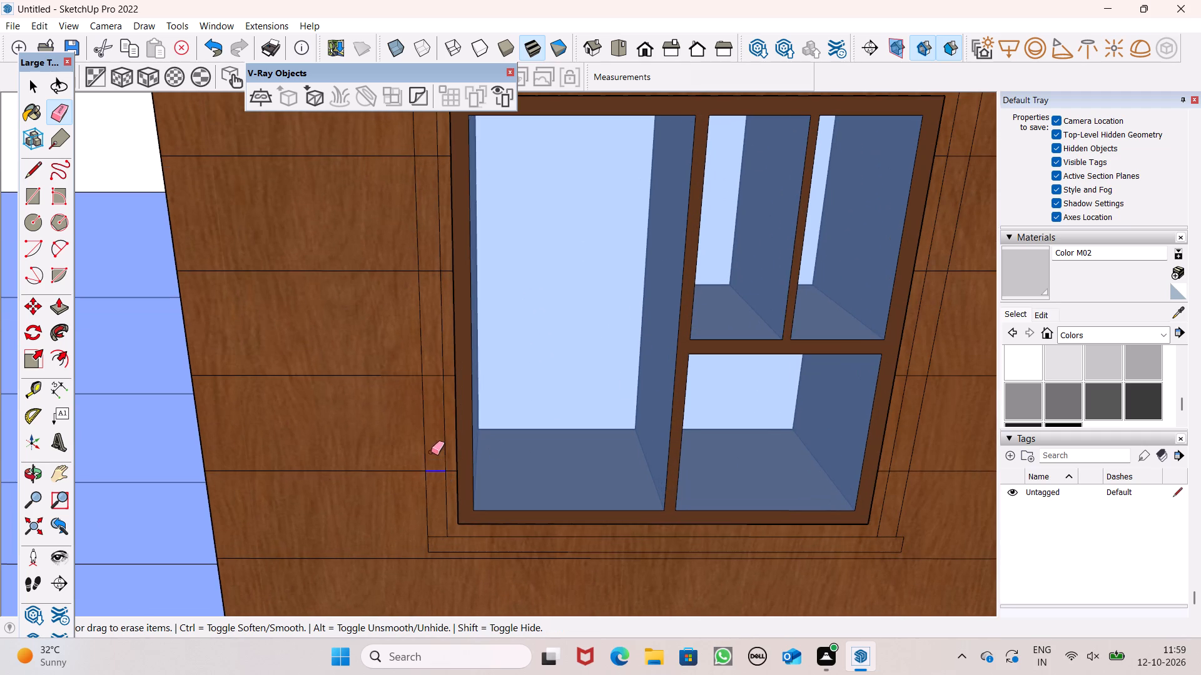
{"action": "left_click_drag", "start_coordinate": [431, 452], "coordinate": [424, 411]}
{"action": "key", "text": "ctrl+z"}
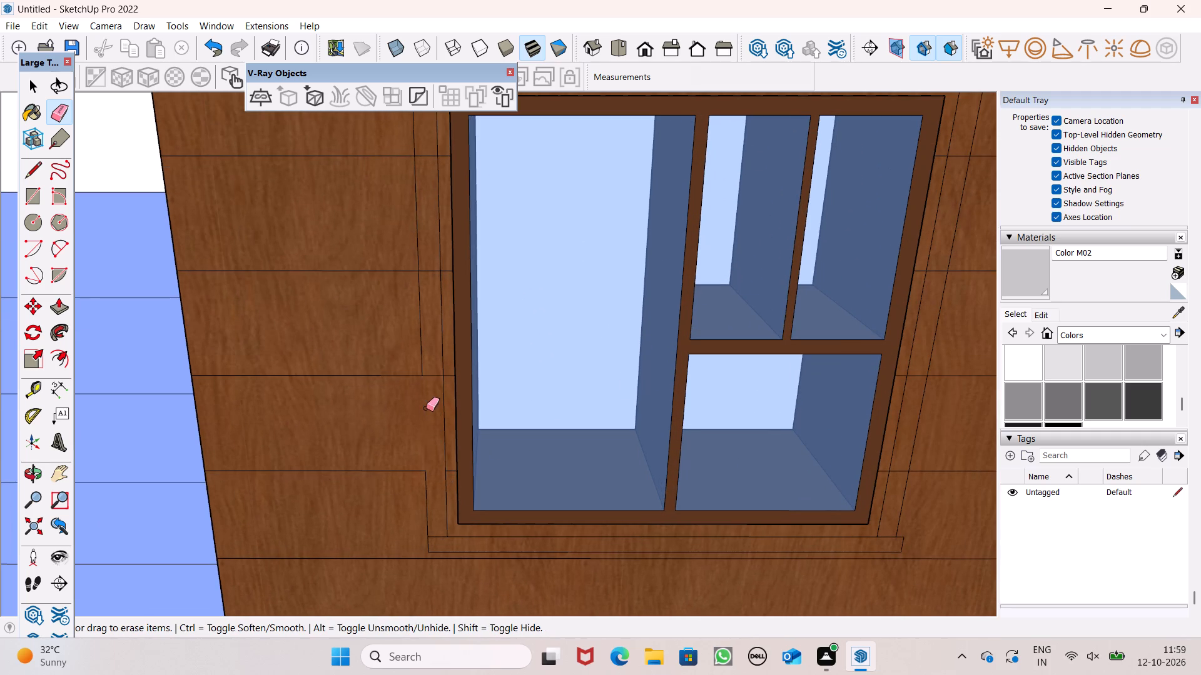
{"action": "left_click_drag", "start_coordinate": [430, 385], "coordinate": [430, 366]}
{"action": "left_click_drag", "start_coordinate": [422, 268], "coordinate": [425, 260]}
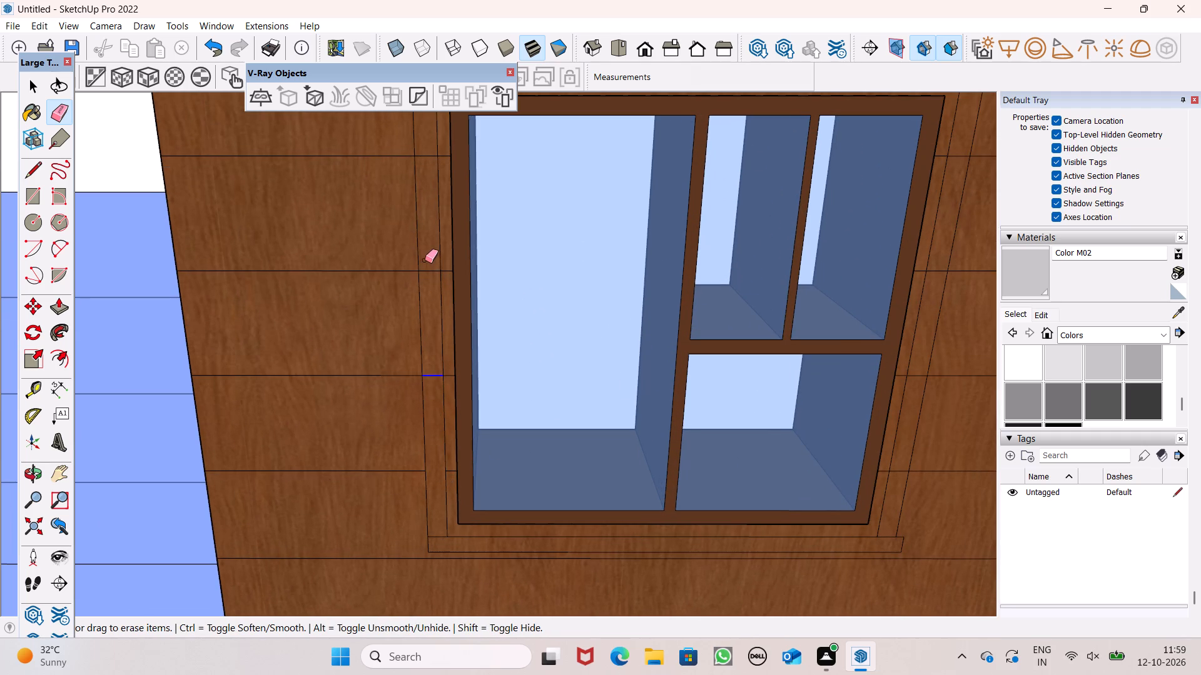
{"action": "left_click_drag", "start_coordinate": [425, 260], "coordinate": [430, 284]}
{"action": "scroll", "coordinate": [414, 294], "scroll_direction": "down", "scroll_amount": 4}
{"action": "scroll", "coordinate": [421, 184], "scroll_direction": "up", "scroll_amount": 7}
{"action": "left_click_drag", "start_coordinate": [428, 212], "coordinate": [433, 226]}
{"action": "scroll", "coordinate": [440, 249], "scroll_direction": "down", "scroll_amount": 6}
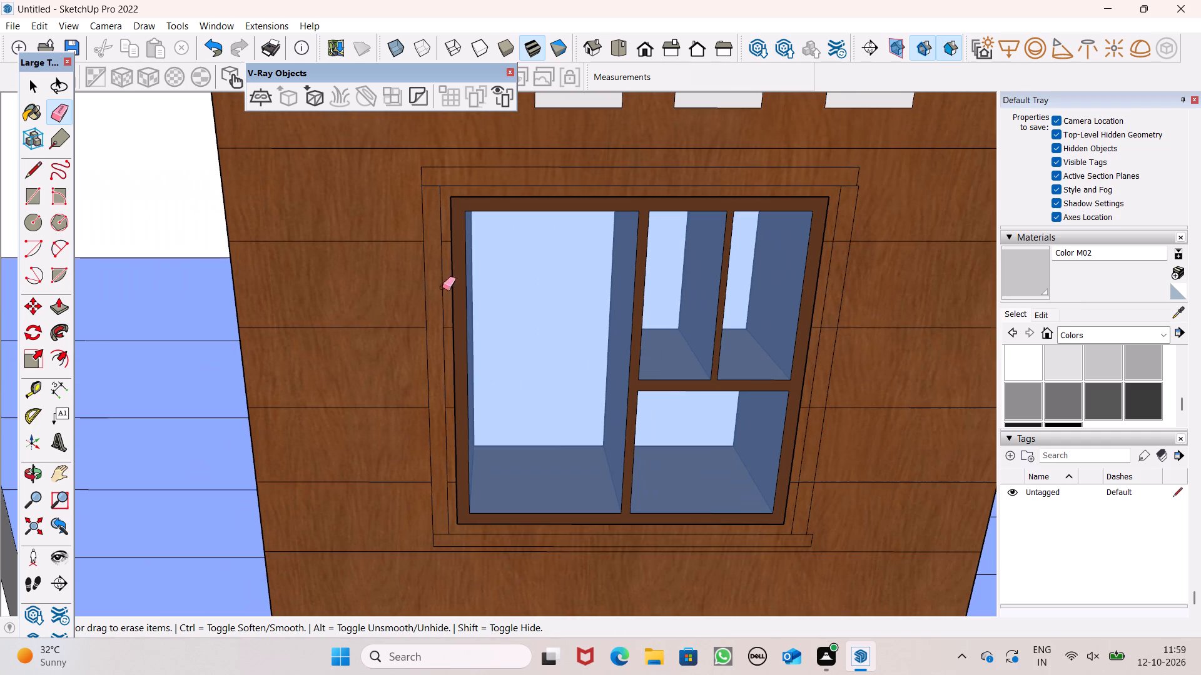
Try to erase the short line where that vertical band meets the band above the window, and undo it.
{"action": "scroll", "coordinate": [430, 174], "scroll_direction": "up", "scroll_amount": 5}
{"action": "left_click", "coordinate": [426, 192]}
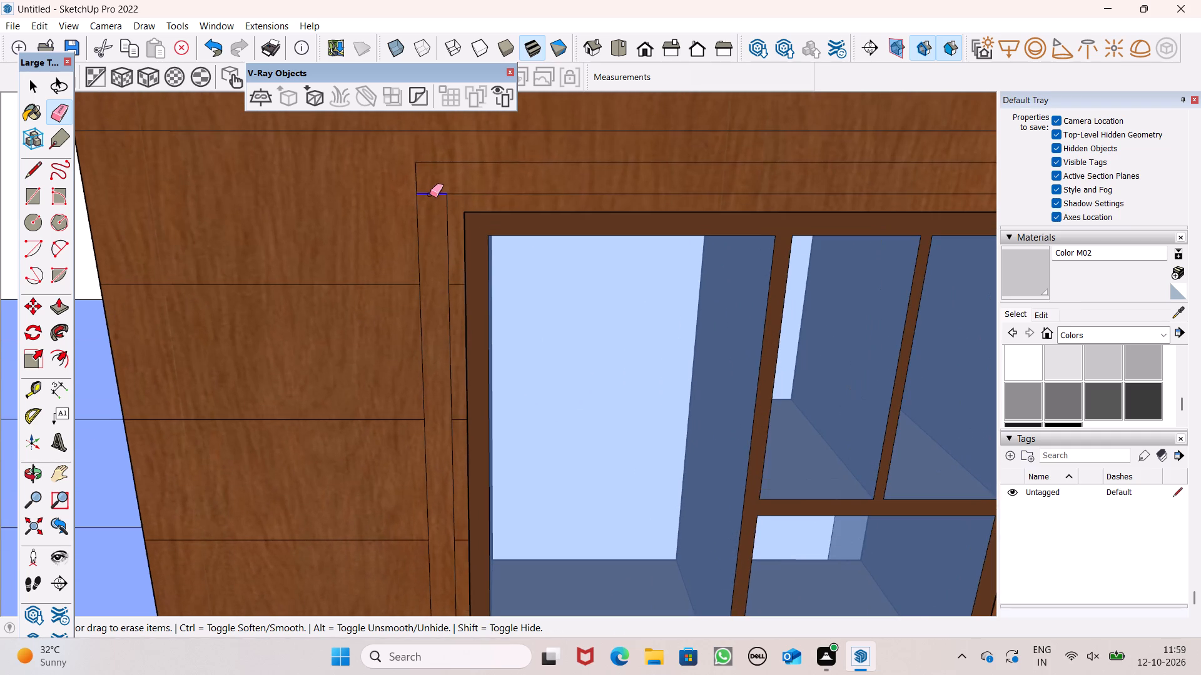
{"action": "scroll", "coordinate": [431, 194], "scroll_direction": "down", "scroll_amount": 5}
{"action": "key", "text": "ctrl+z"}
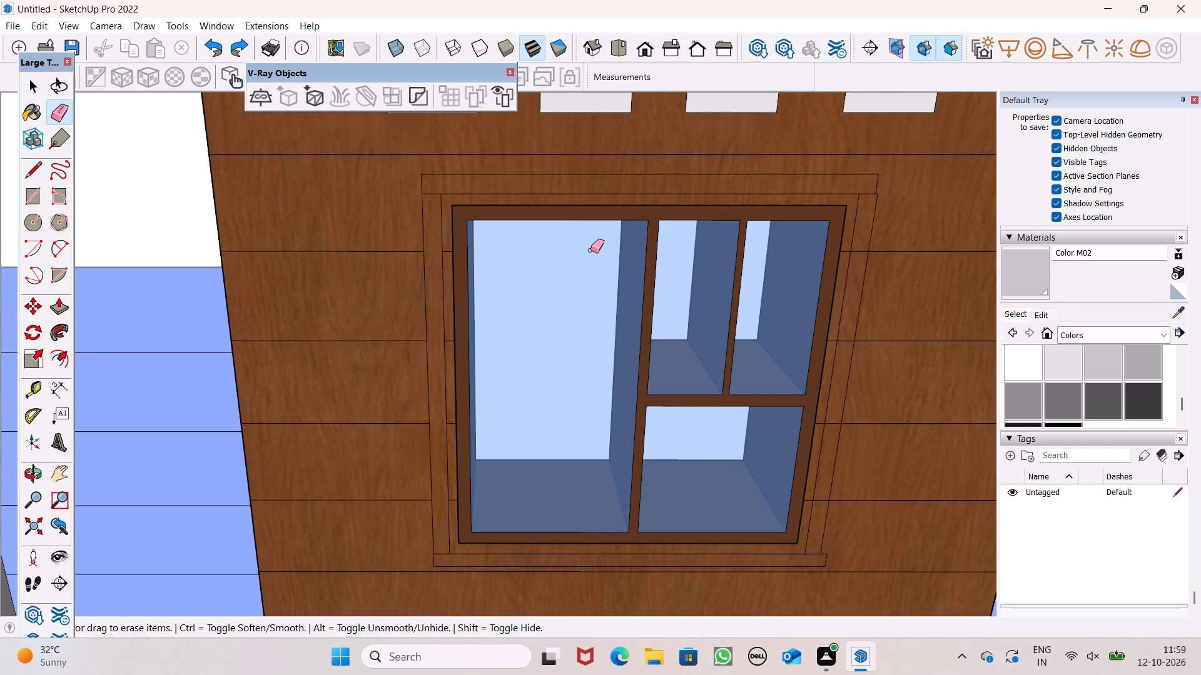
Erase the plank lines crossing the vertical band on the top window's split-pane side, keeping the band's own edges.
{"action": "scroll", "coordinate": [590, 187], "scroll_direction": "down", "scroll_amount": 4}
{"action": "scroll", "coordinate": [716, 484], "scroll_direction": "up", "scroll_amount": 4}
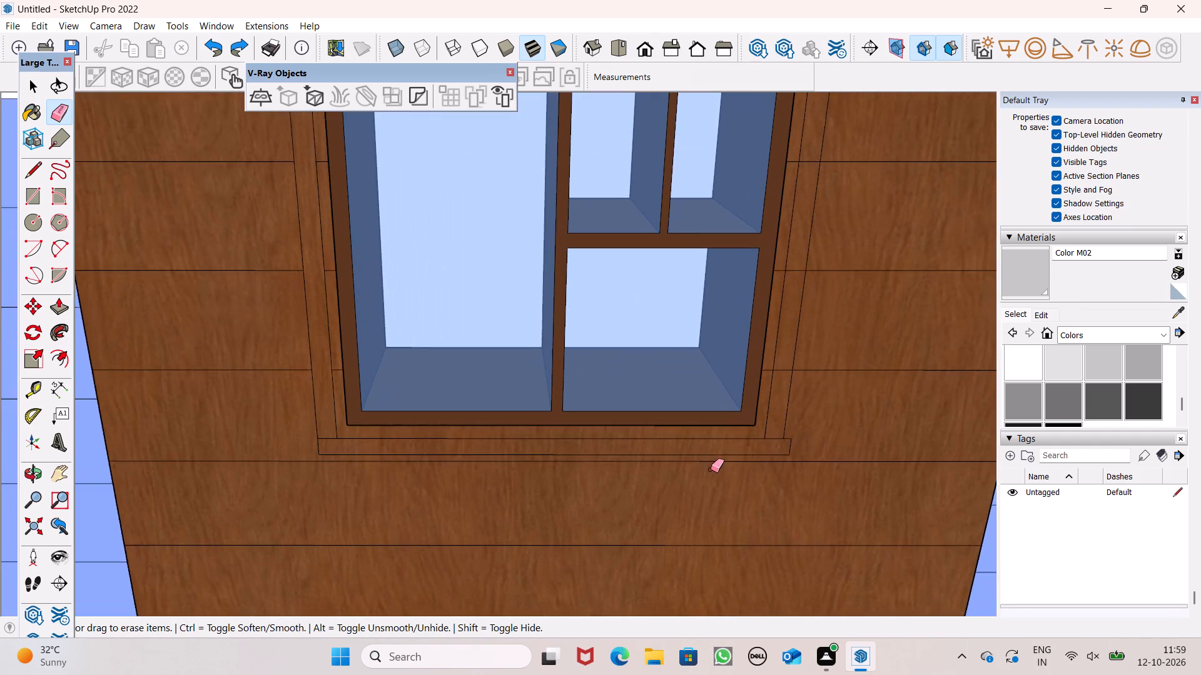
{"action": "scroll", "coordinate": [711, 469], "scroll_direction": "up", "scroll_amount": 2}
{"action": "scroll", "coordinate": [784, 372], "scroll_direction": "up", "scroll_amount": 4}
{"action": "left_click", "coordinate": [786, 351]}
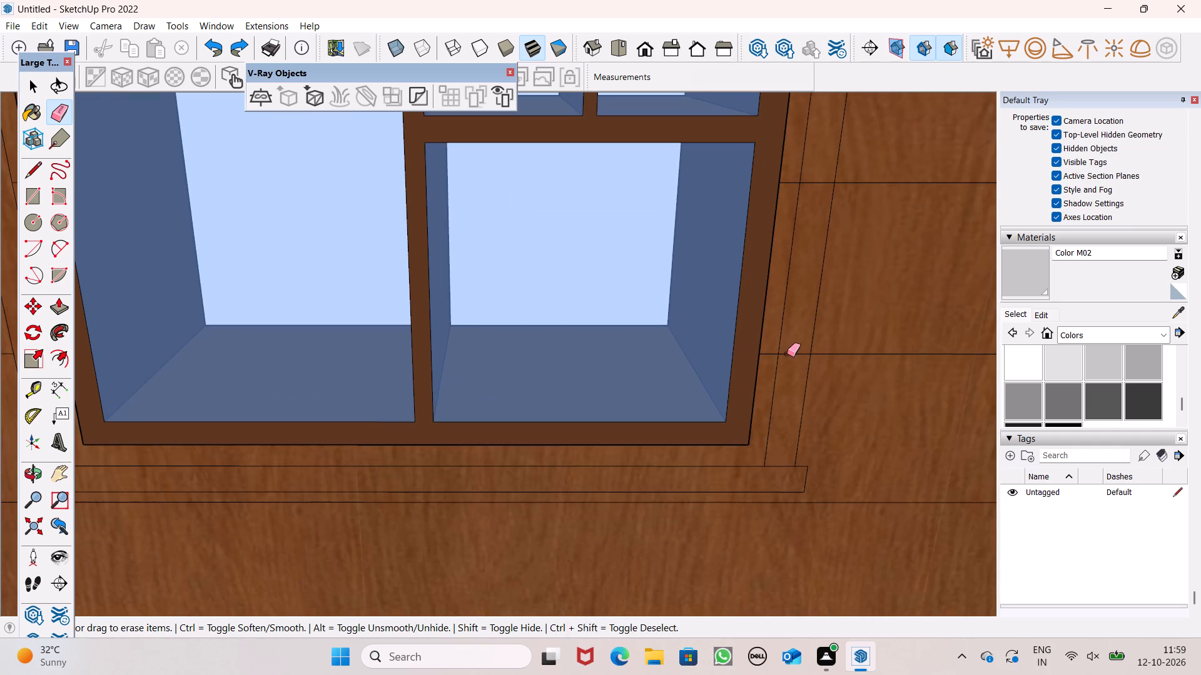
{"action": "scroll", "coordinate": [793, 336], "scroll_direction": "down", "scroll_amount": 4}
{"action": "scroll", "coordinate": [798, 242], "scroll_direction": "up", "scroll_amount": 5}
{"action": "left_click", "coordinate": [810, 225]}
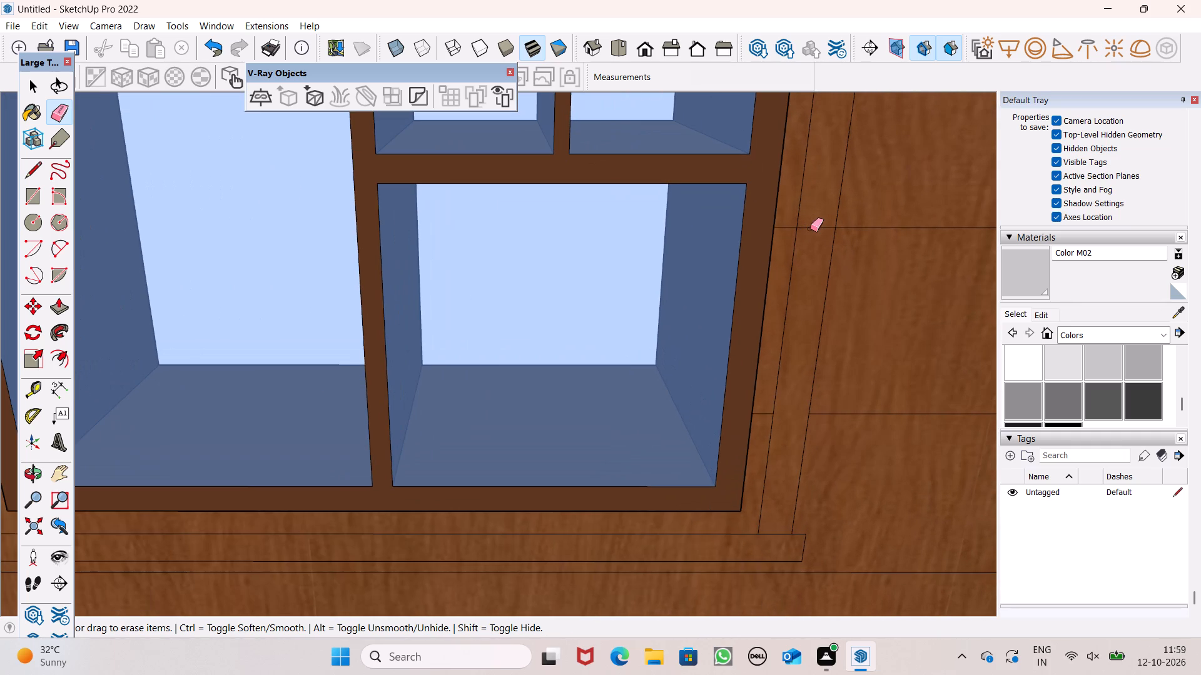
{"action": "left_click", "coordinate": [810, 229]}
{"action": "left_click_drag", "start_coordinate": [817, 225], "coordinate": [820, 236]}
{"action": "scroll", "coordinate": [784, 338], "scroll_direction": "down", "scroll_amount": 7}
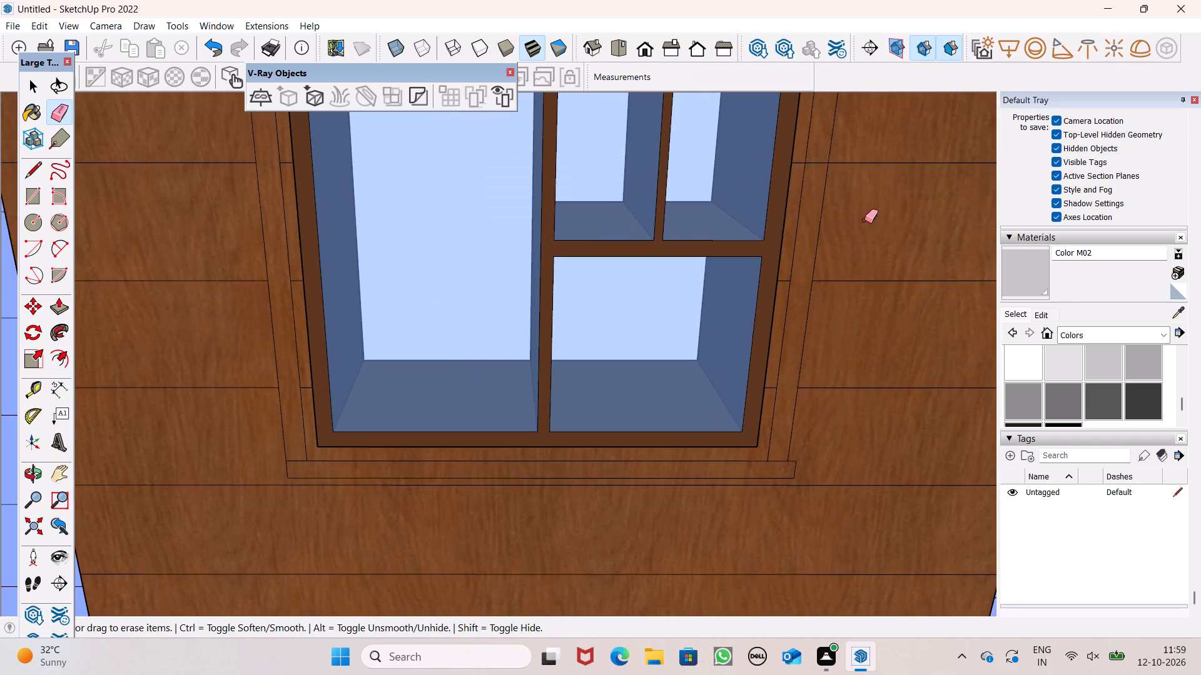
{"action": "scroll", "coordinate": [862, 234], "scroll_direction": "down", "scroll_amount": 12}
{"action": "scroll", "coordinate": [877, 162], "scroll_direction": "up", "scroll_amount": 6}
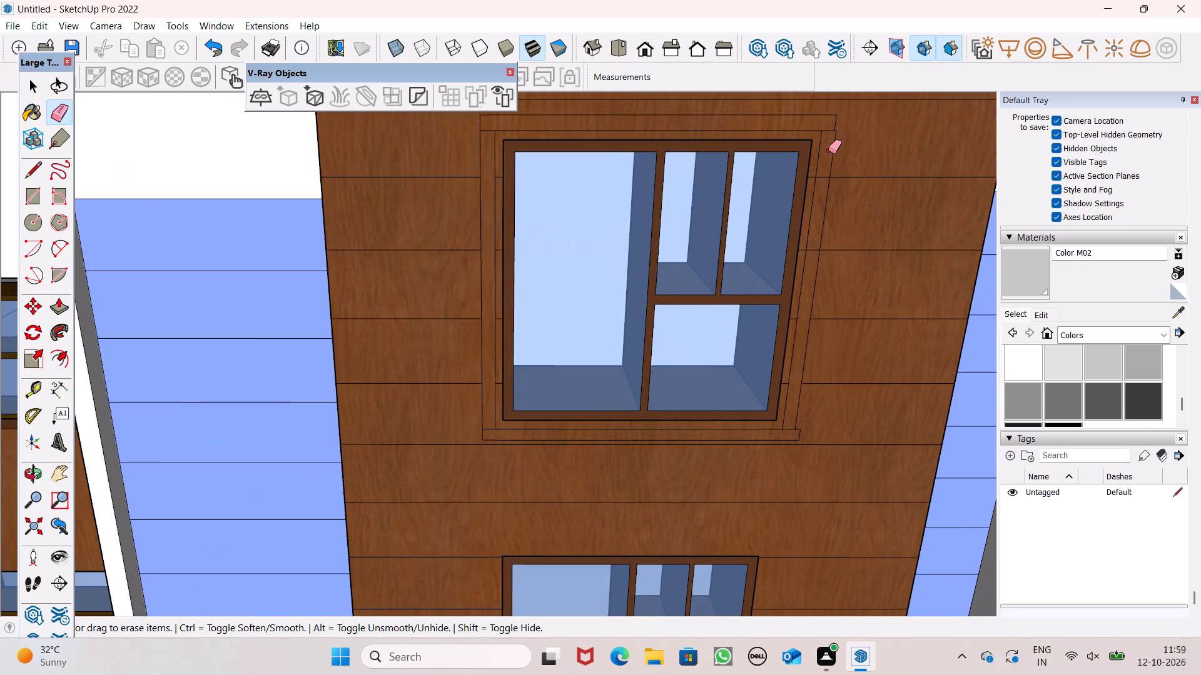
{"action": "scroll", "coordinate": [831, 145], "scroll_direction": "up", "scroll_amount": 6}
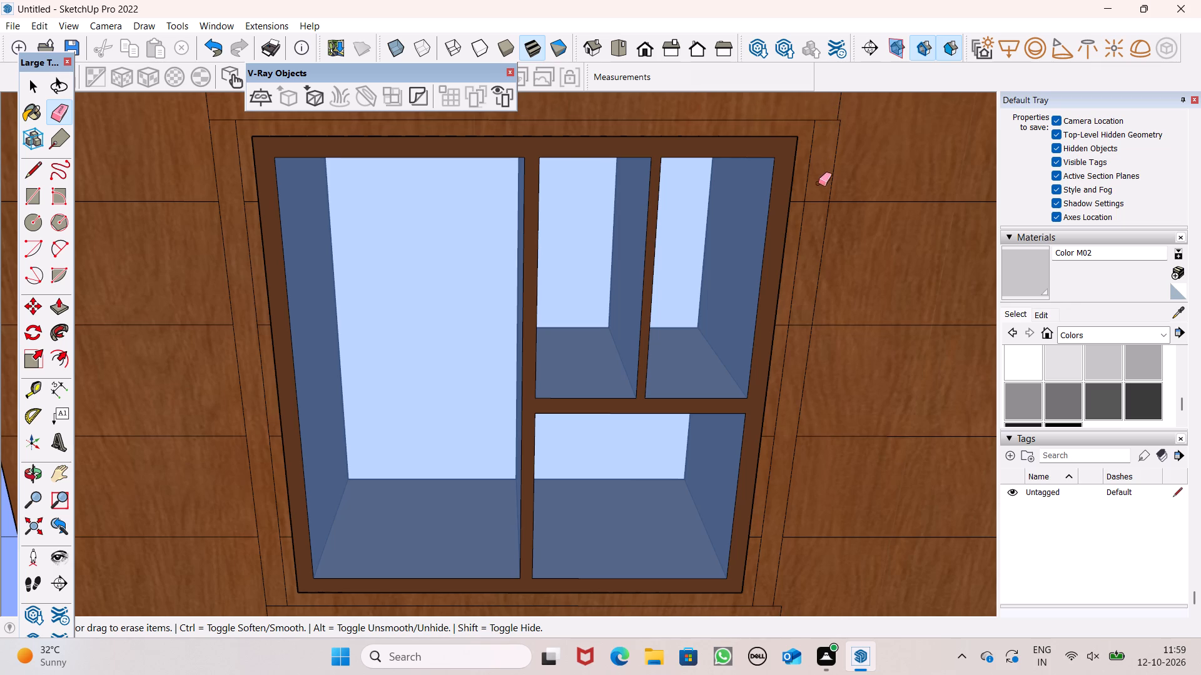
{"action": "left_click_drag", "start_coordinate": [816, 186], "coordinate": [818, 211]}
{"action": "left_click_drag", "start_coordinate": [806, 324], "coordinate": [806, 330]}
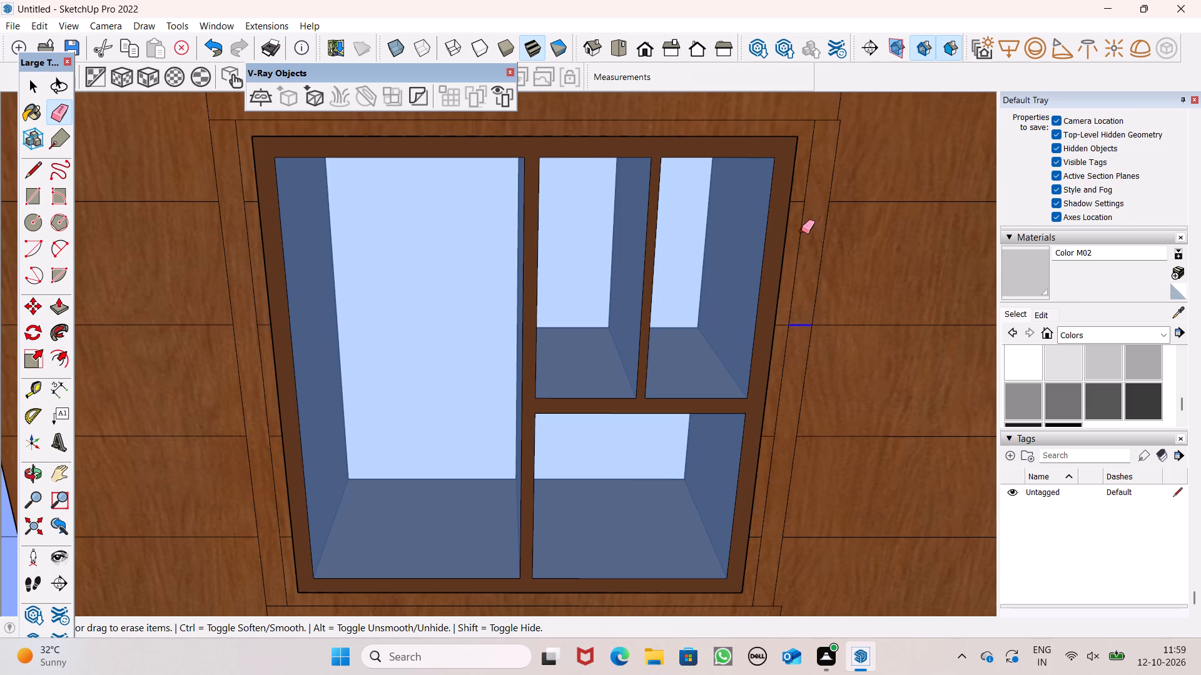
Erase the short lines separating both vertical bands from the band below the top window.
{"action": "scroll", "coordinate": [801, 231], "scroll_direction": "down", "scroll_amount": 7}
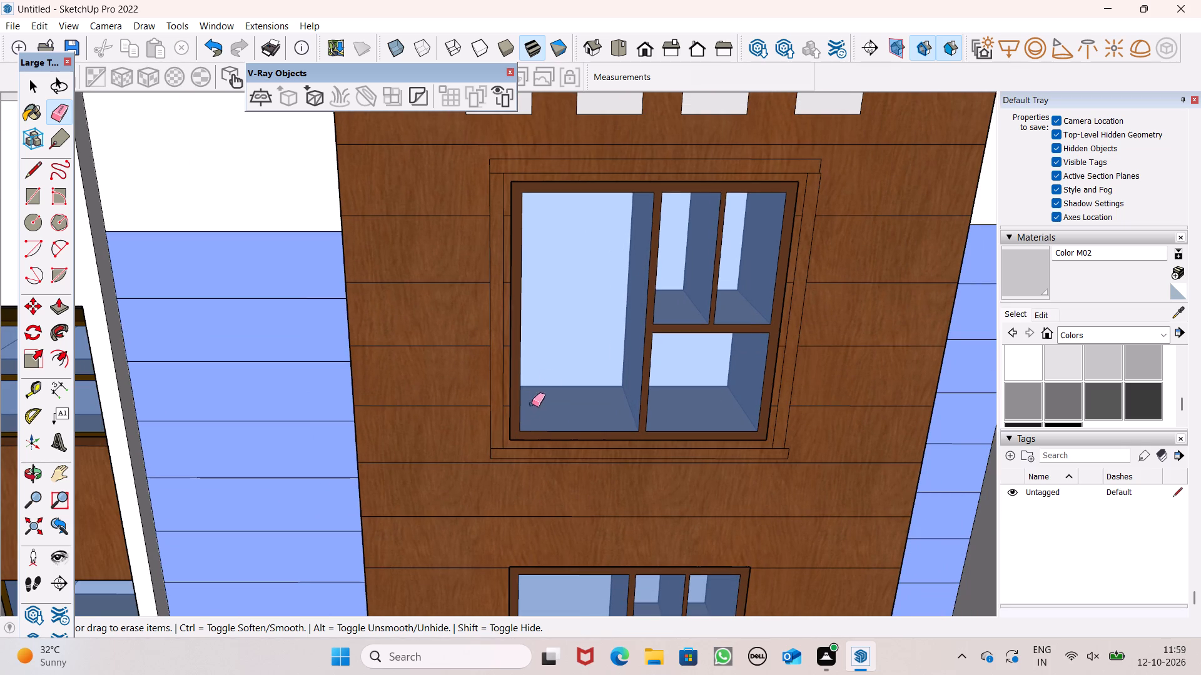
{"action": "scroll", "coordinate": [487, 474], "scroll_direction": "up", "scroll_amount": 6}
{"action": "left_click_drag", "start_coordinate": [507, 425], "coordinate": [507, 421]}
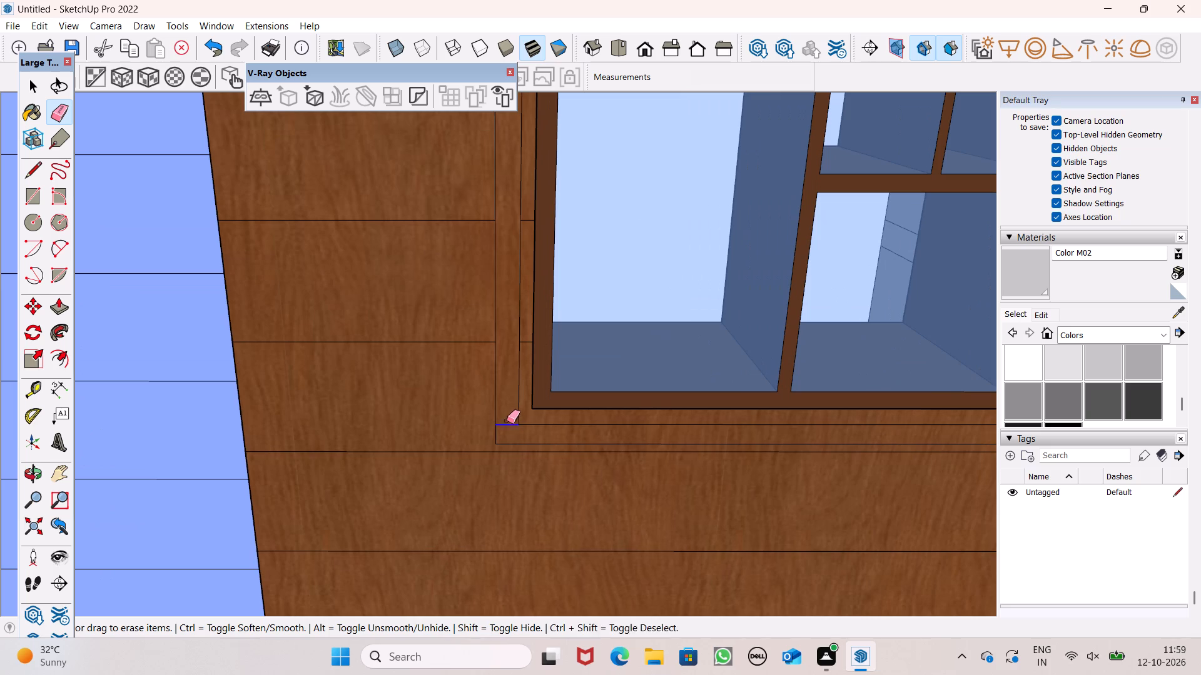
{"action": "left_click_drag", "start_coordinate": [507, 421], "coordinate": [507, 411]}
{"action": "scroll", "coordinate": [474, 456], "scroll_direction": "down", "scroll_amount": 7}
{"action": "scroll", "coordinate": [739, 444], "scroll_direction": "up", "scroll_amount": 6}
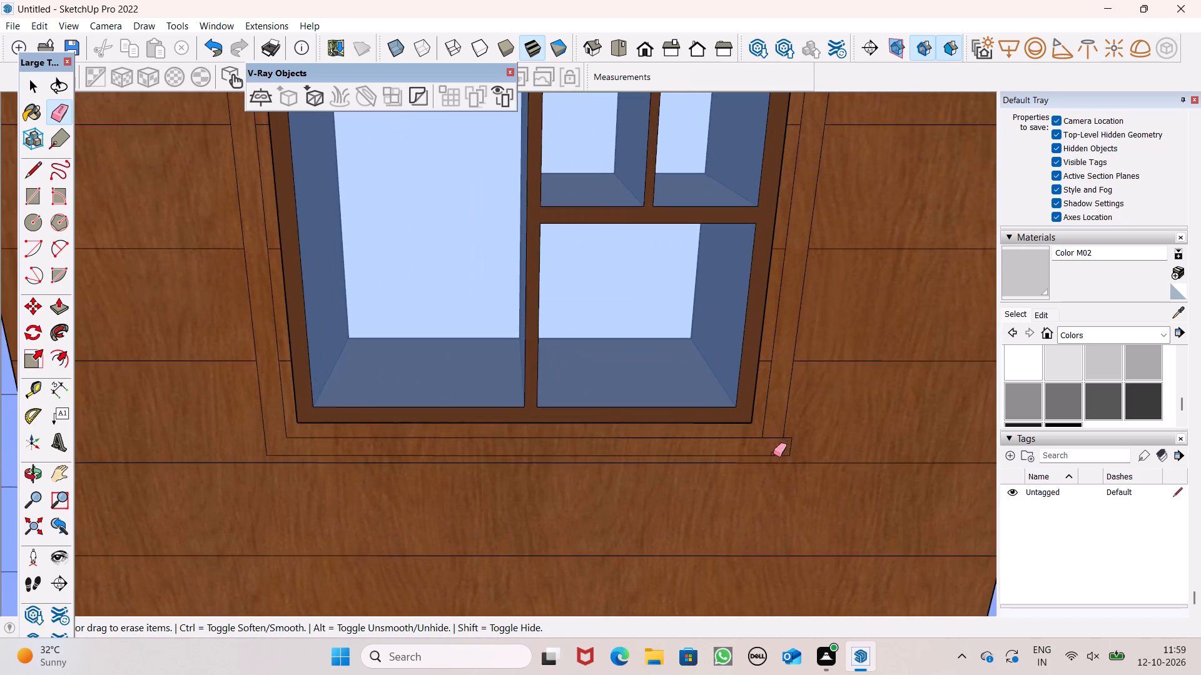
{"action": "scroll", "coordinate": [768, 447], "scroll_direction": "up", "scroll_amount": 7}
{"action": "left_click", "coordinate": [768, 430]}
{"action": "scroll", "coordinate": [700, 406], "scroll_direction": "down", "scroll_amount": 5}
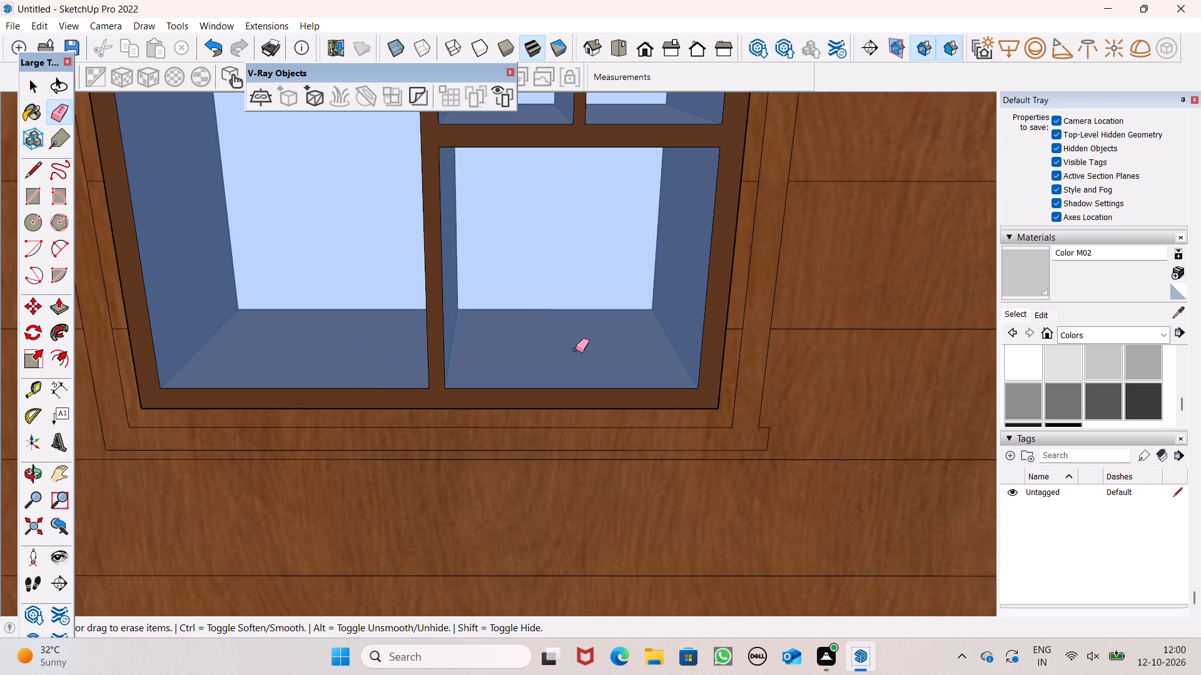
Trim the lower band's overhanging end by drawing a 3 9/16" line continuing the vertical band's outer edge and erasing the stub beyond it.
{"action": "left_click", "coordinate": [31, 179]}
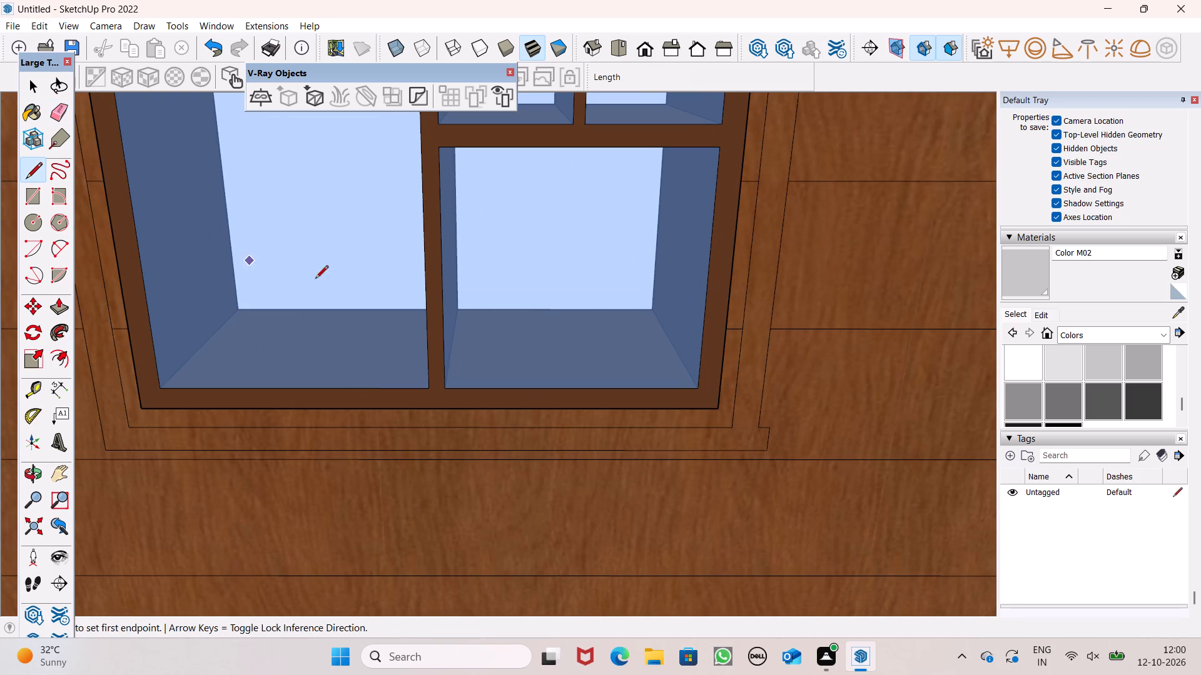
{"action": "left_click_drag", "start_coordinate": [755, 431], "coordinate": [758, 438]}
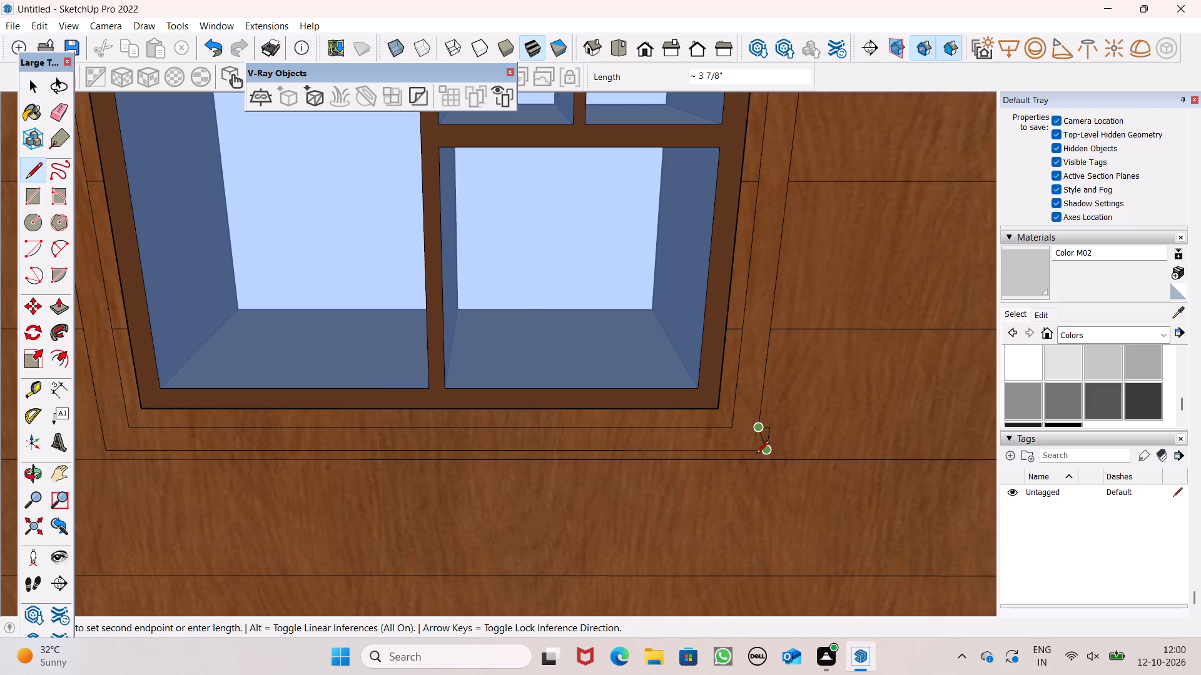
{"action": "left_click", "coordinate": [755, 453]}
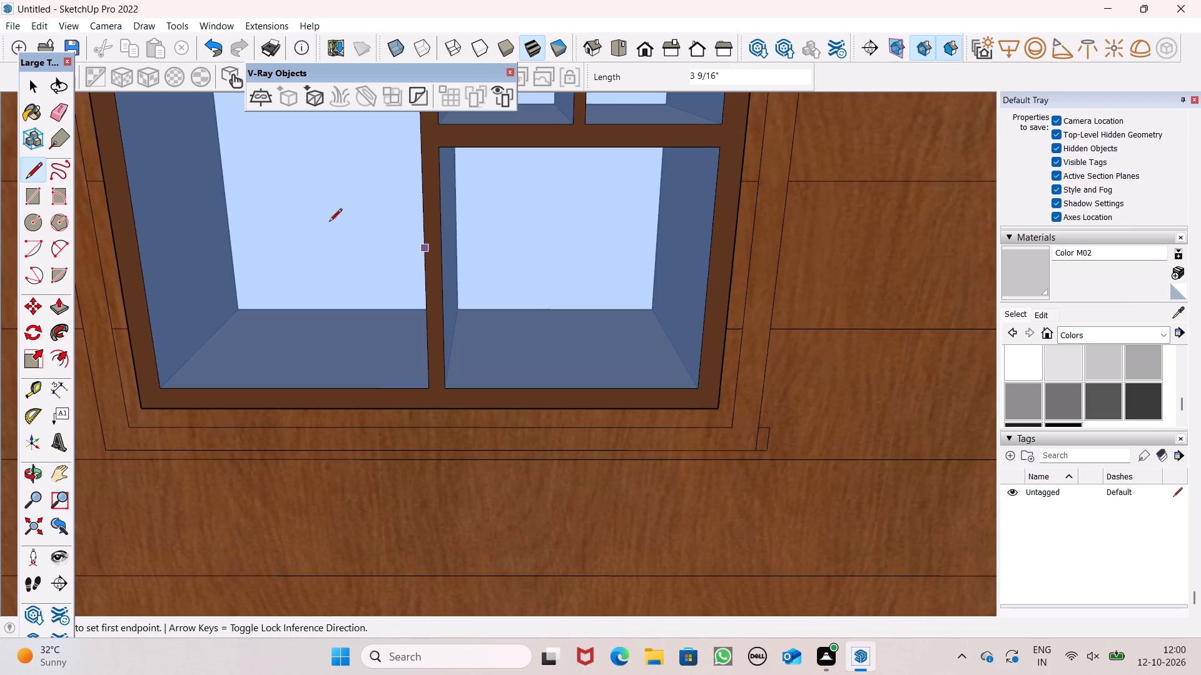
{"action": "left_click", "coordinate": [54, 104]}
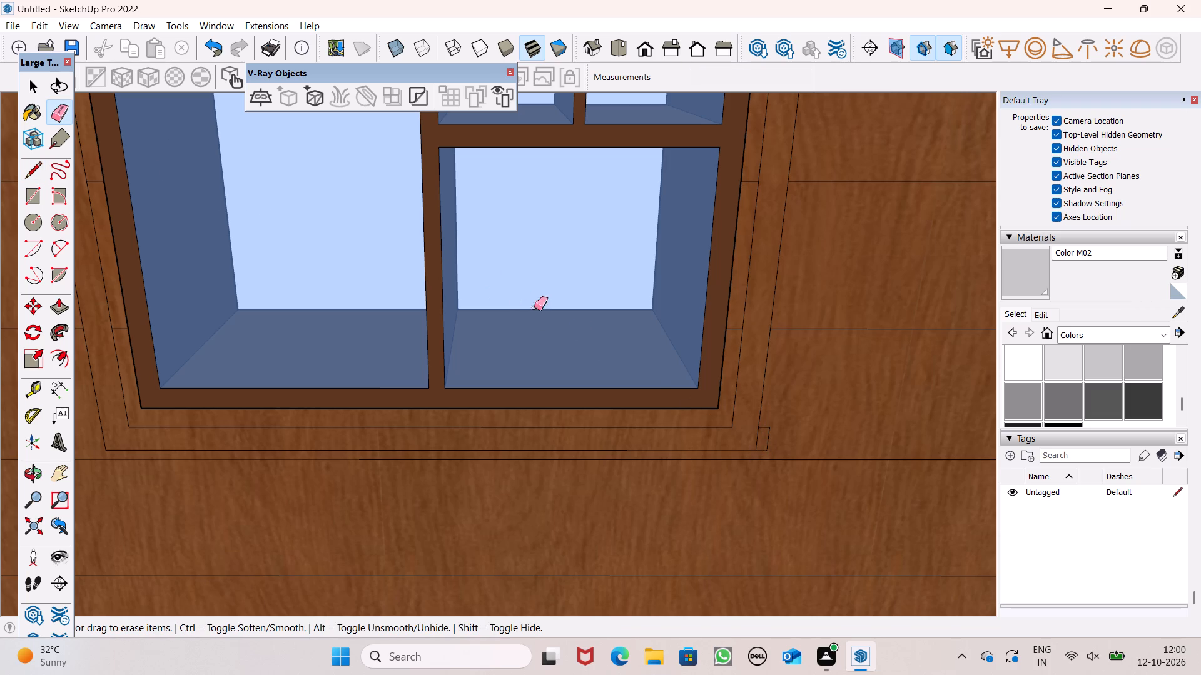
{"action": "scroll", "coordinate": [758, 454], "scroll_direction": "up", "scroll_amount": 10}
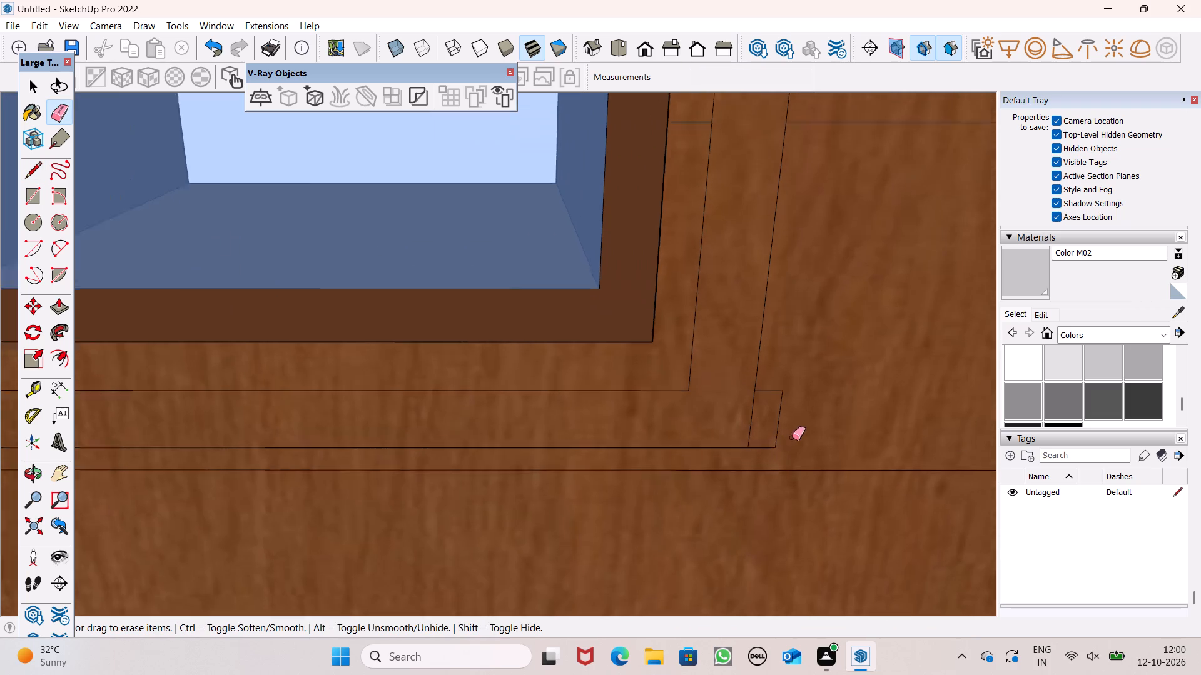
{"action": "scroll", "coordinate": [792, 437], "scroll_direction": "up", "scroll_amount": 6}
{"action": "left_click_drag", "start_coordinate": [754, 334], "coordinate": [742, 467]}
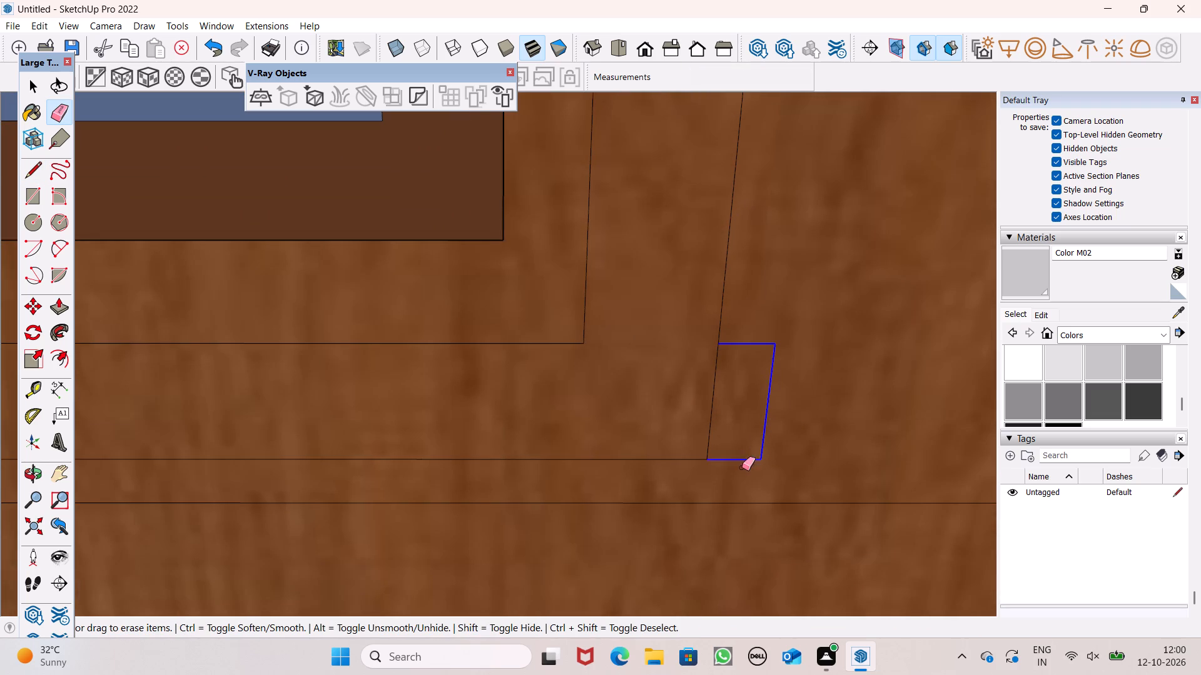
{"action": "left_click_drag", "start_coordinate": [742, 467], "coordinate": [751, 467]}
{"action": "scroll", "coordinate": [778, 353], "scroll_direction": "down", "scroll_amount": 20}
{"action": "scroll", "coordinate": [778, 353], "scroll_direction": "down", "scroll_amount": 7}
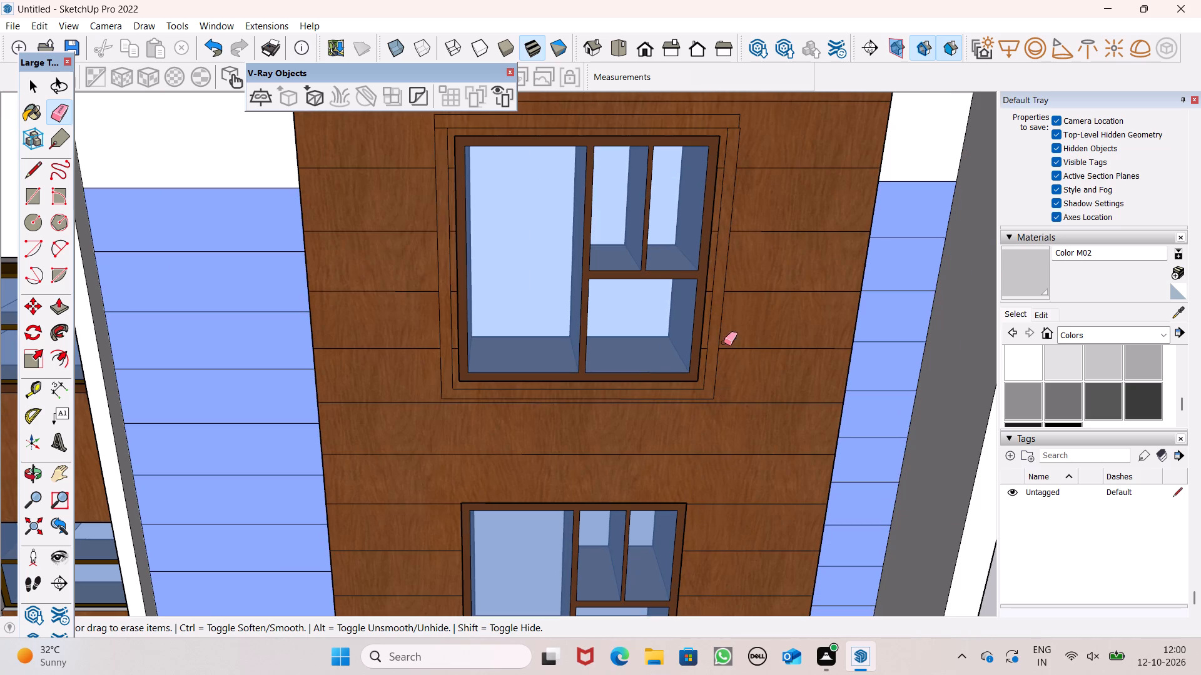
Erase the short lines separating both vertical bands from the band above the top window.
{"action": "scroll", "coordinate": [706, 169], "scroll_direction": "up", "scroll_amount": 2}
{"action": "scroll", "coordinate": [453, 257], "scroll_direction": "down", "scroll_amount": 6}
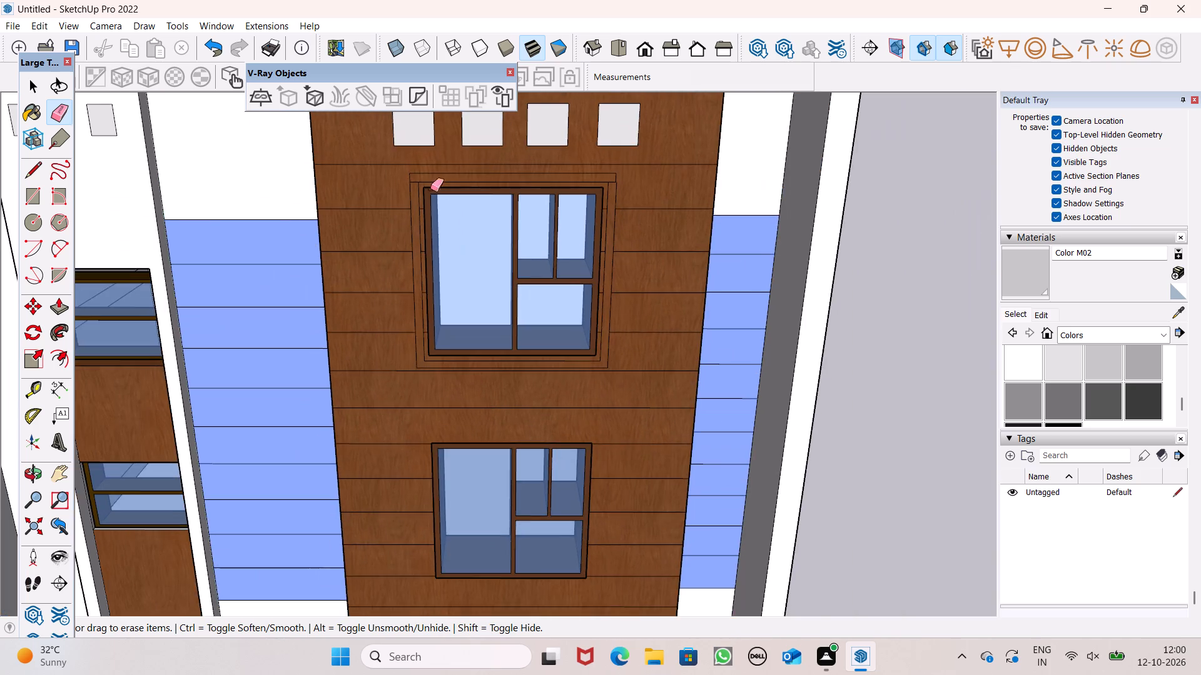
{"action": "scroll", "coordinate": [428, 179], "scroll_direction": "up", "scroll_amount": 15}
{"action": "left_click_drag", "start_coordinate": [412, 234], "coordinate": [410, 262]}
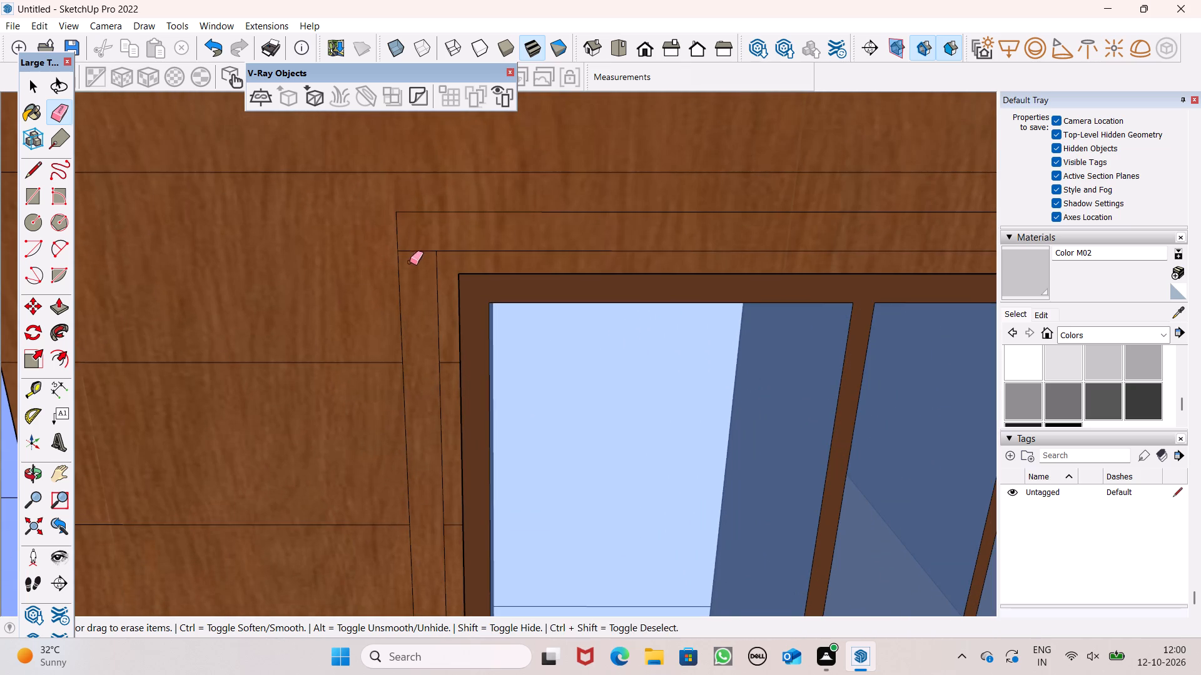
{"action": "left_click_drag", "start_coordinate": [410, 262], "coordinate": [407, 259]}
{"action": "scroll", "coordinate": [372, 206], "scroll_direction": "down", "scroll_amount": 11}
{"action": "scroll", "coordinate": [700, 237], "scroll_direction": "up", "scroll_amount": 7}
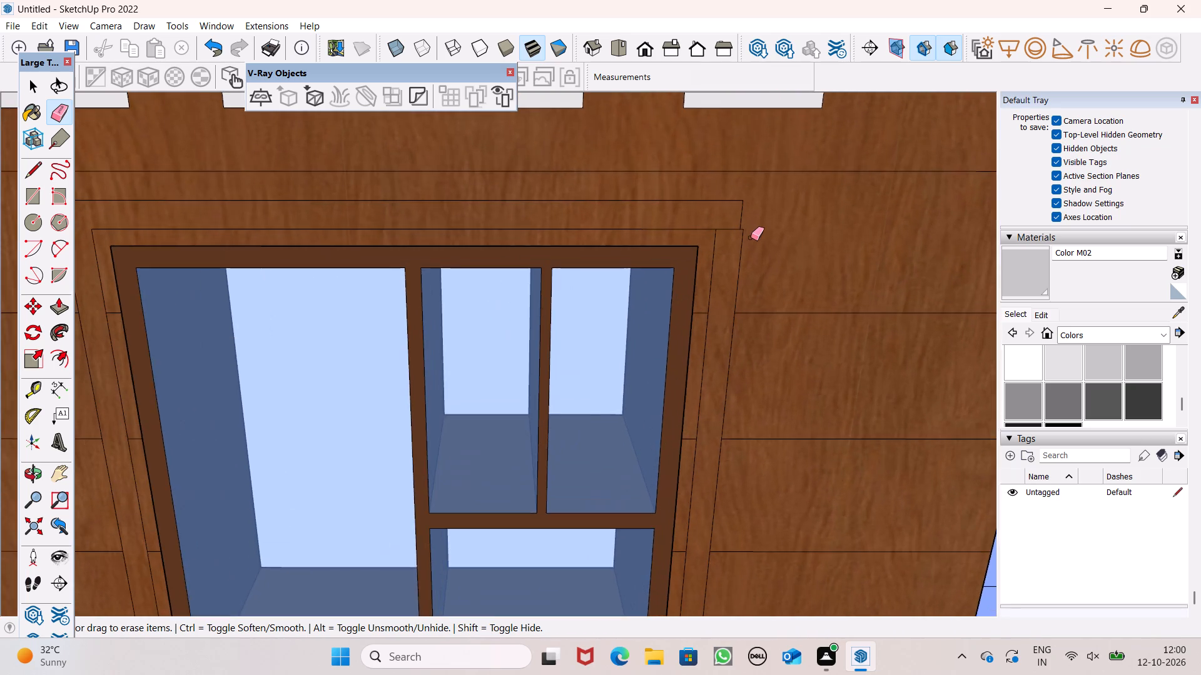
{"action": "scroll", "coordinate": [751, 234], "scroll_direction": "up", "scroll_amount": 15}
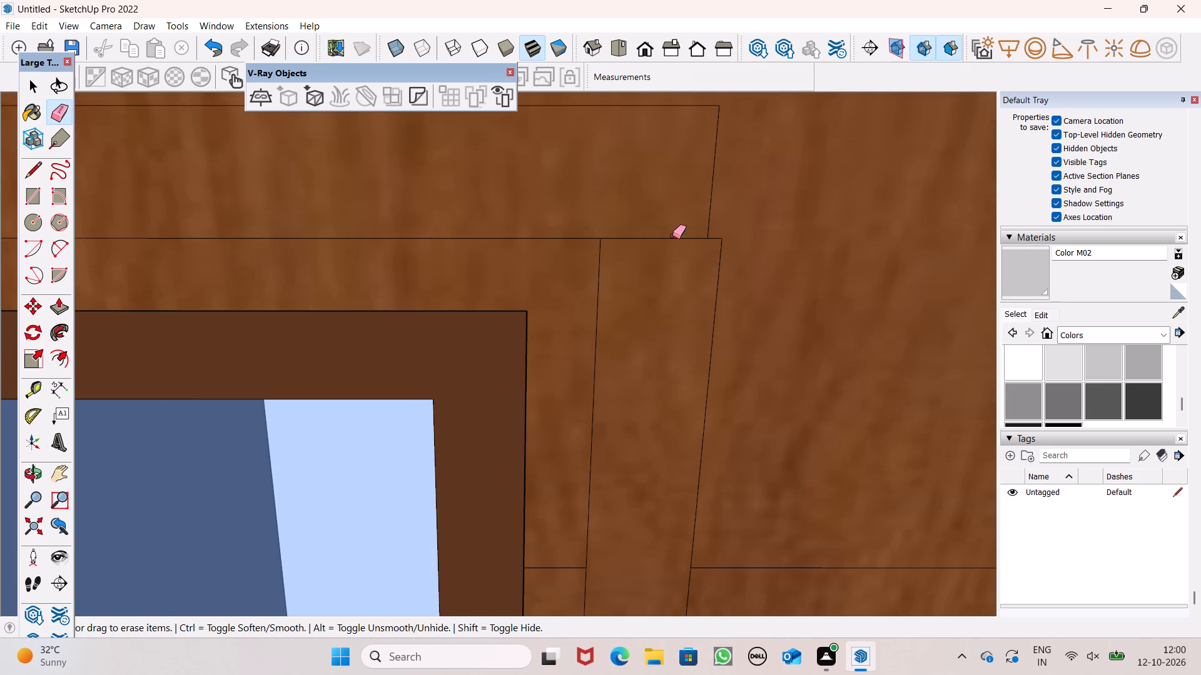
{"action": "left_click_drag", "start_coordinate": [672, 234], "coordinate": [670, 244]}
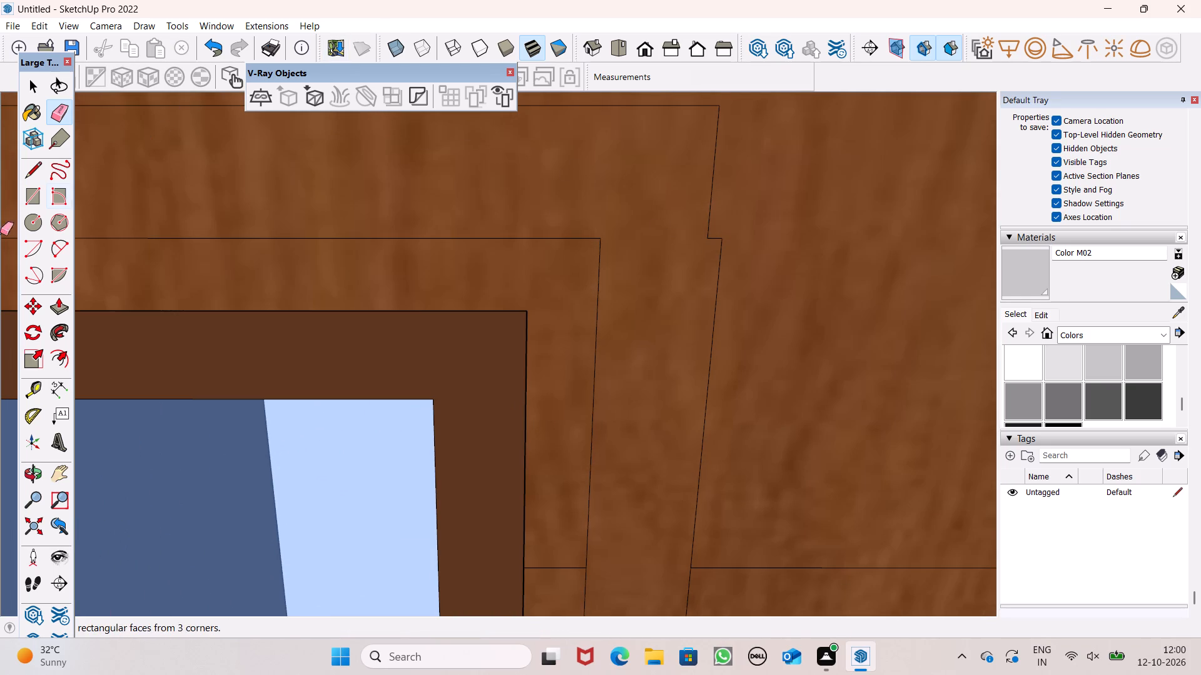
Draw lines extending the split-pane side band's outer edge up to the upper band's top level and closing the small gap at the corner.
{"action": "left_click", "coordinate": [36, 163]}
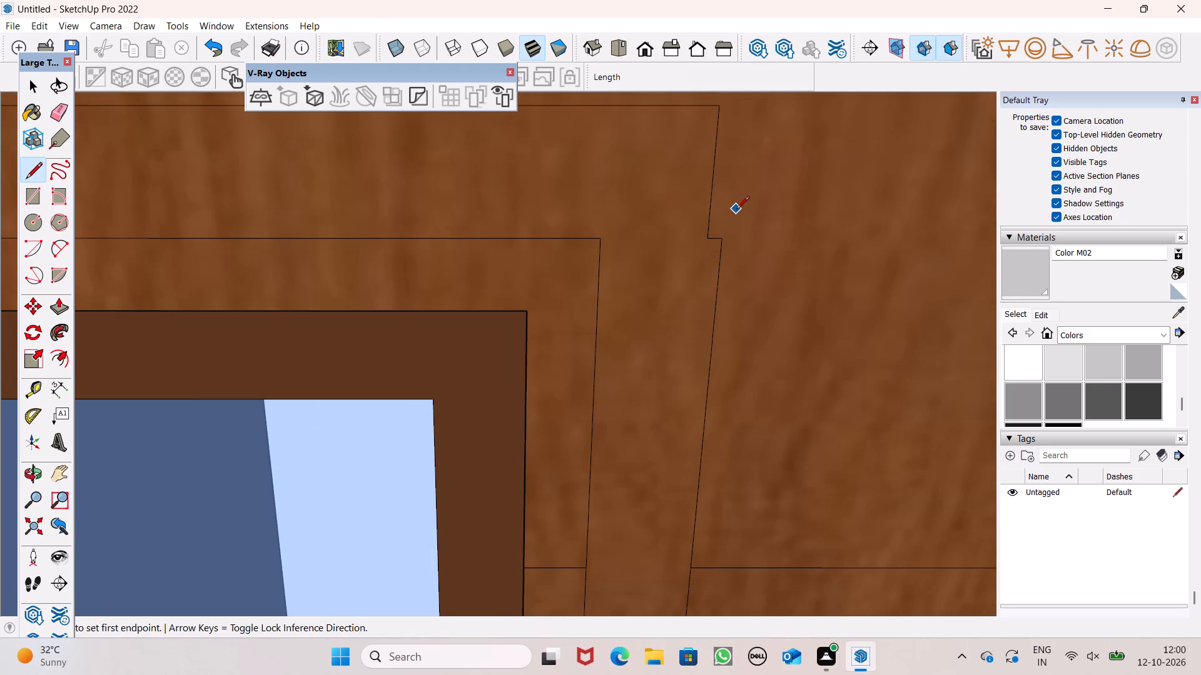
{"action": "left_click_drag", "start_coordinate": [724, 237], "coordinate": [724, 224]}
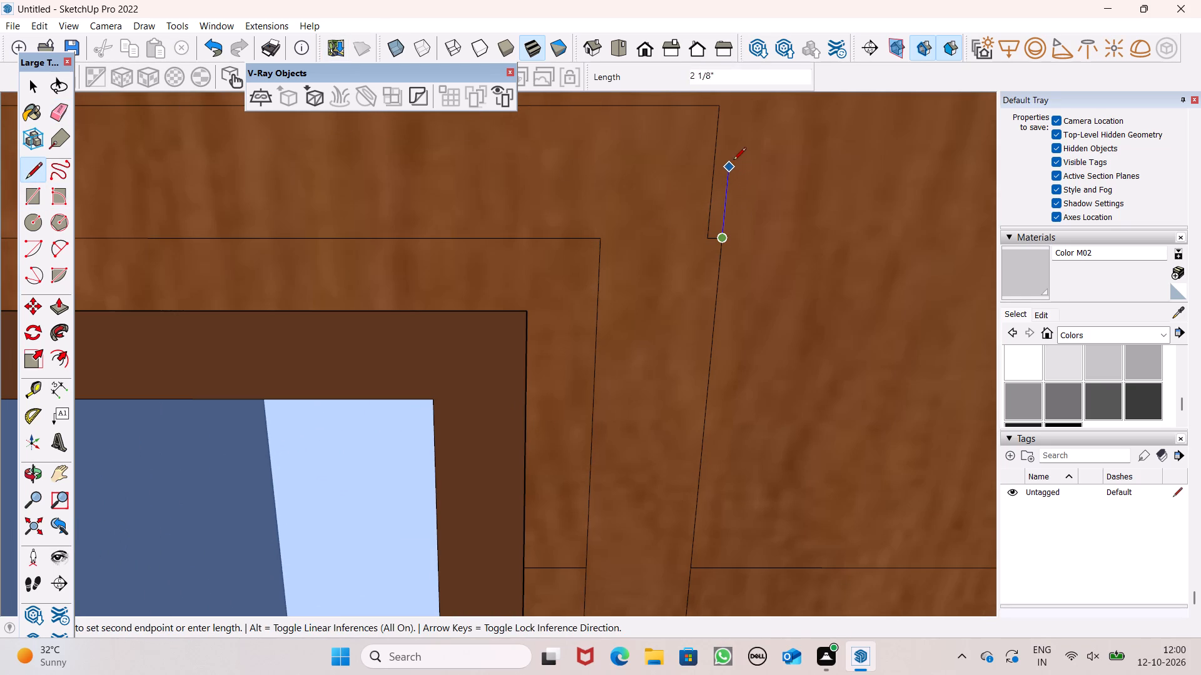
{"action": "left_click", "coordinate": [729, 107]}
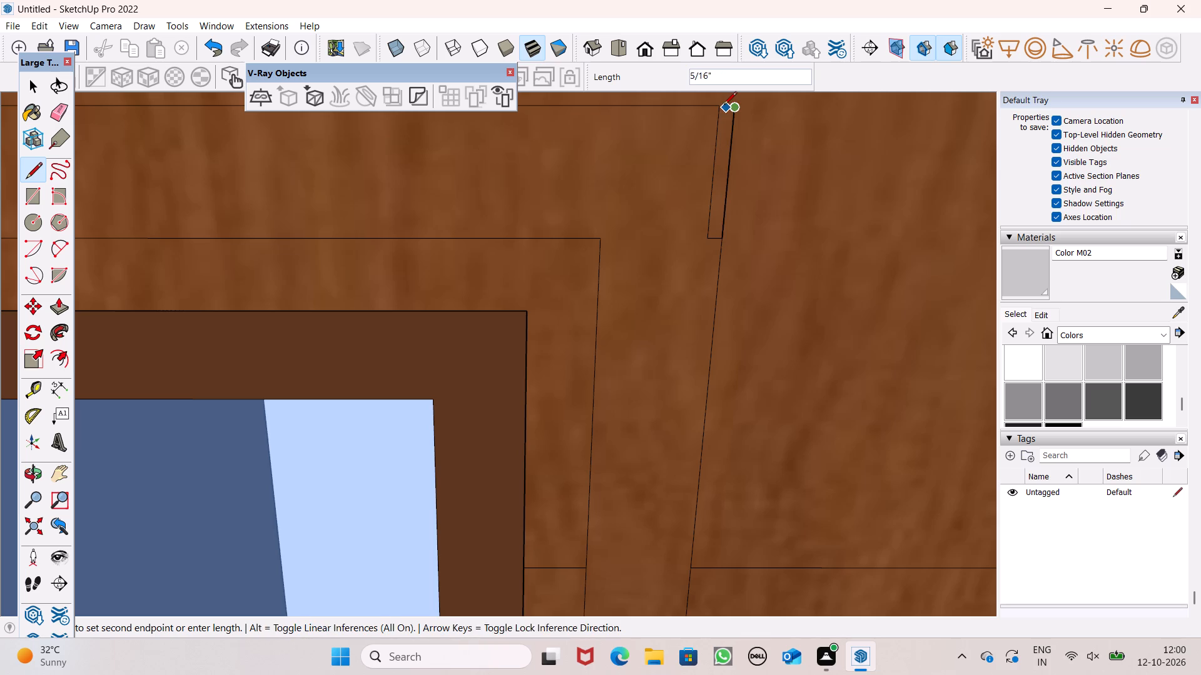
{"action": "left_click", "coordinate": [724, 106]}
{"action": "left_click", "coordinate": [58, 111]}
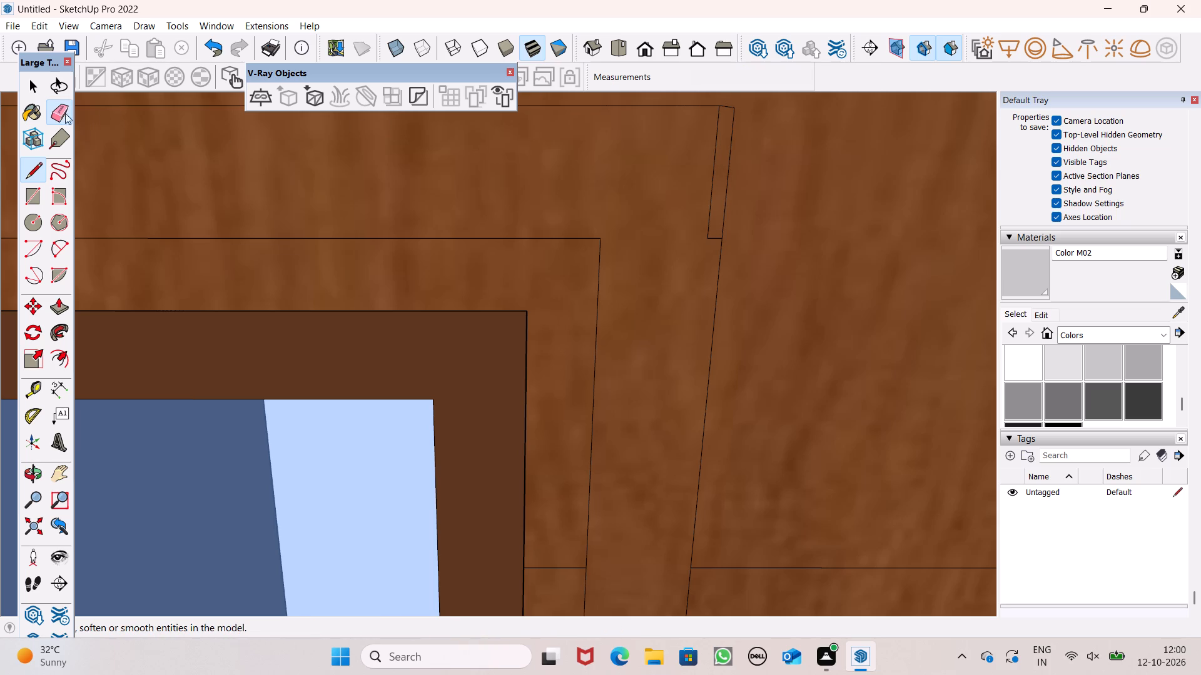
{"action": "key", "text": "ctrl+z"}
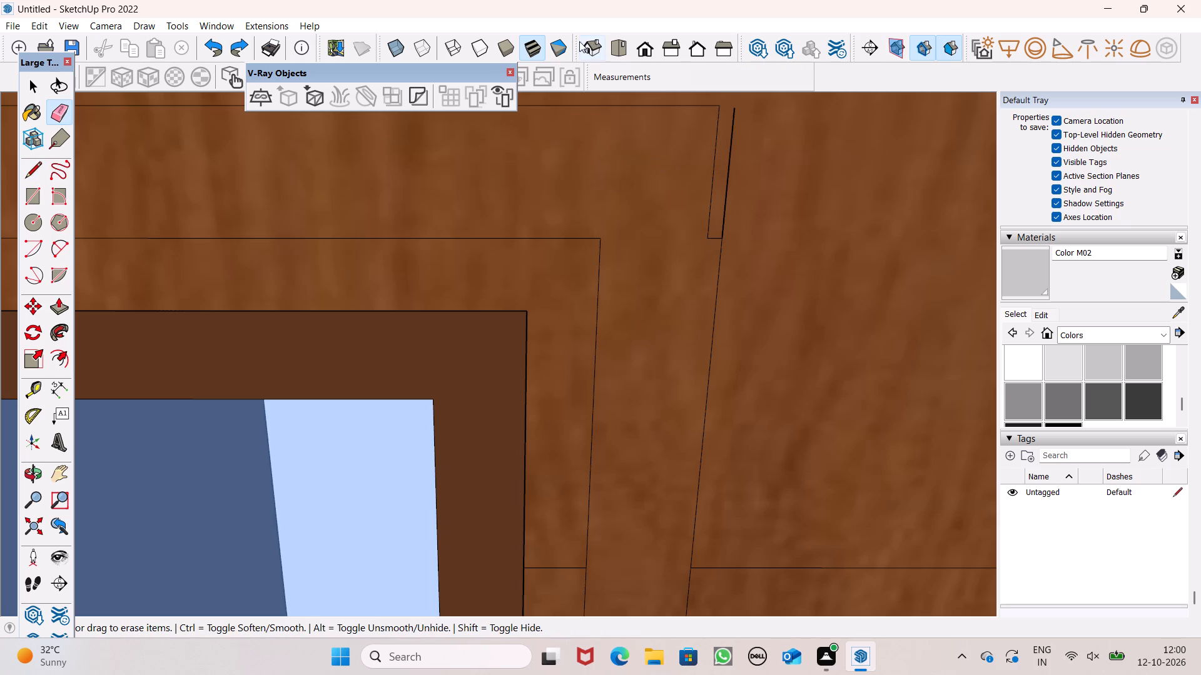
{"action": "key", "text": "space"}
{"action": "left_click", "coordinate": [29, 174]}
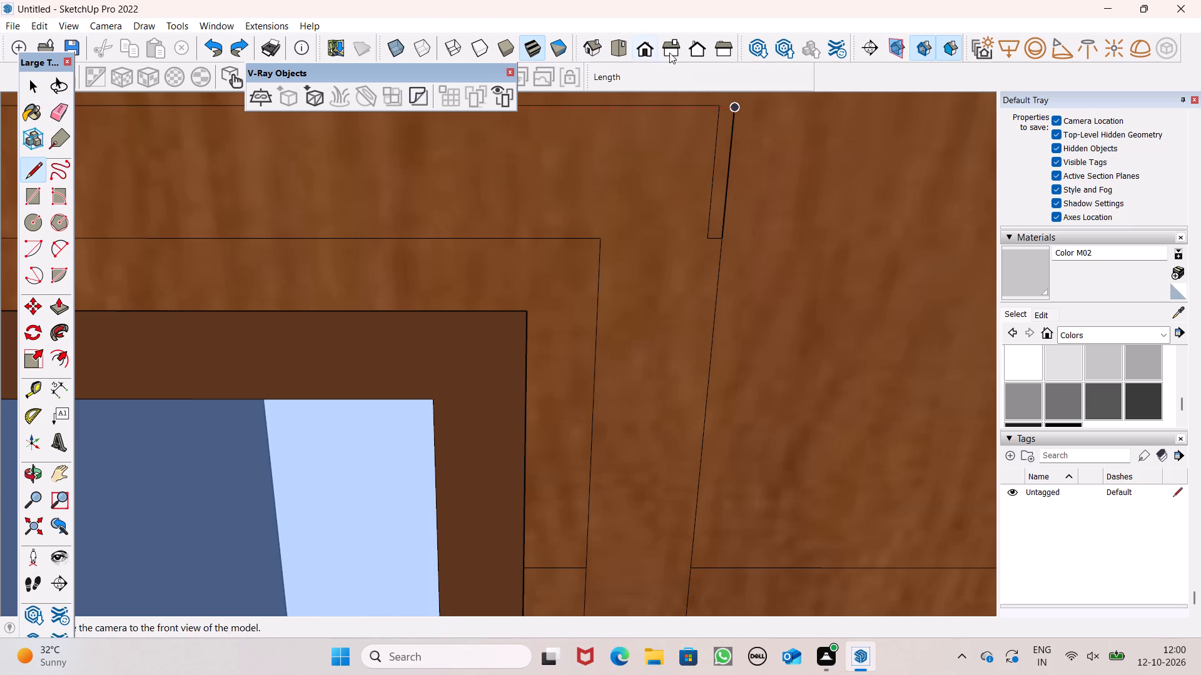
{"action": "scroll", "coordinate": [729, 103], "scroll_direction": "up", "scroll_amount": 8}
{"action": "left_click_drag", "start_coordinate": [705, 110], "coordinate": [729, 111]}
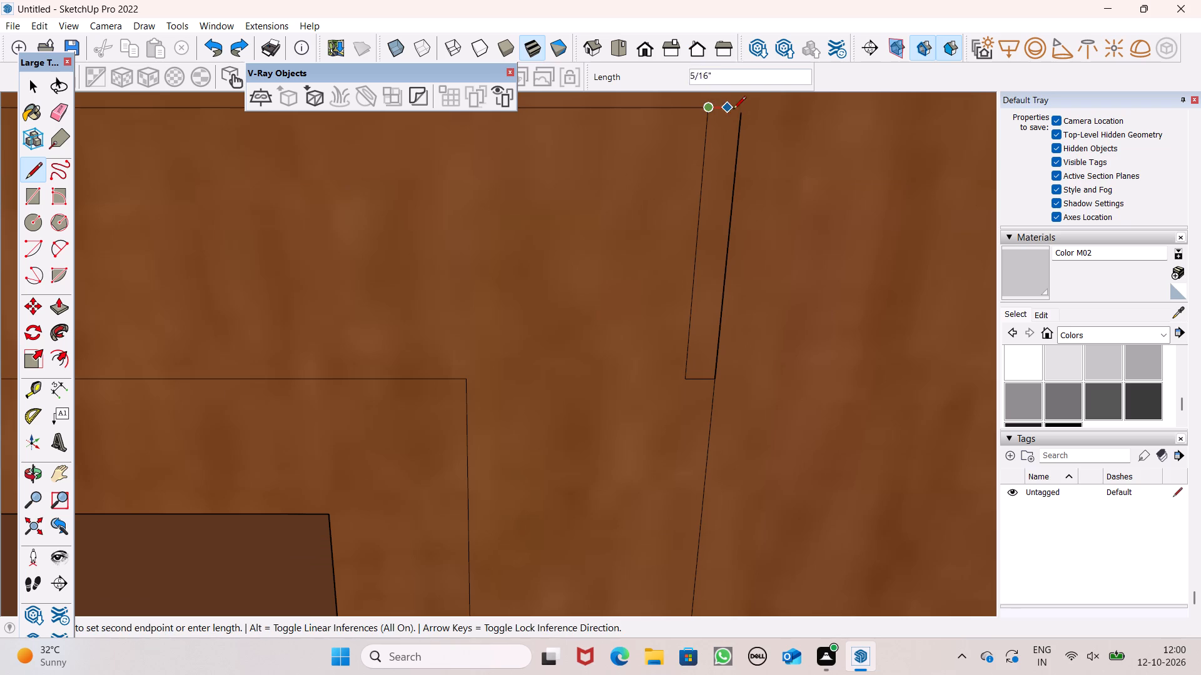
{"action": "left_click", "coordinate": [742, 101]}
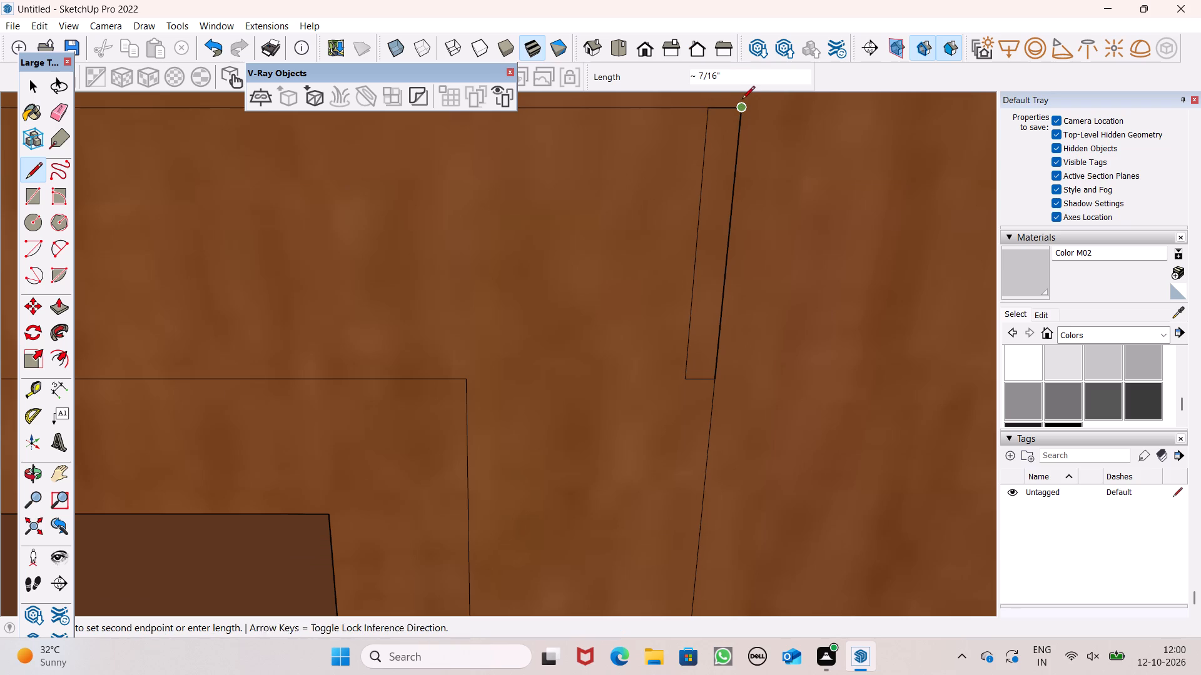
{"action": "left_click", "coordinate": [747, 113]}
{"action": "key", "text": "space"}
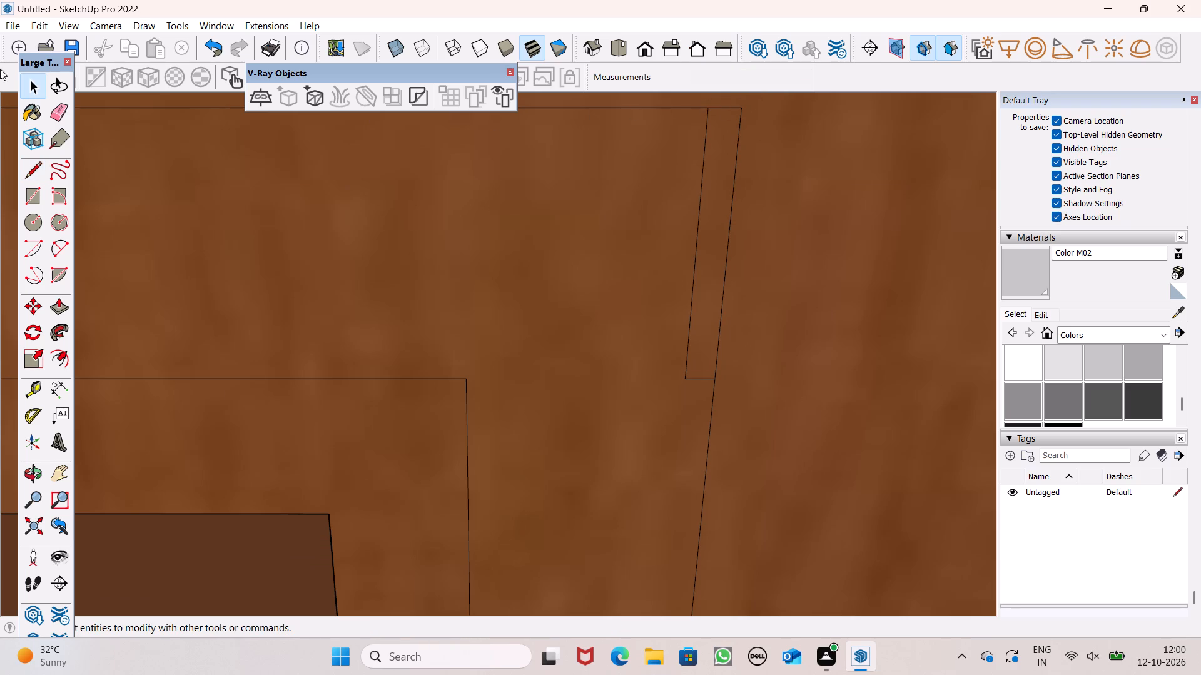
Erase the upper band's former end edge and the short step line inside that corner.
{"action": "left_click", "coordinate": [63, 116]}
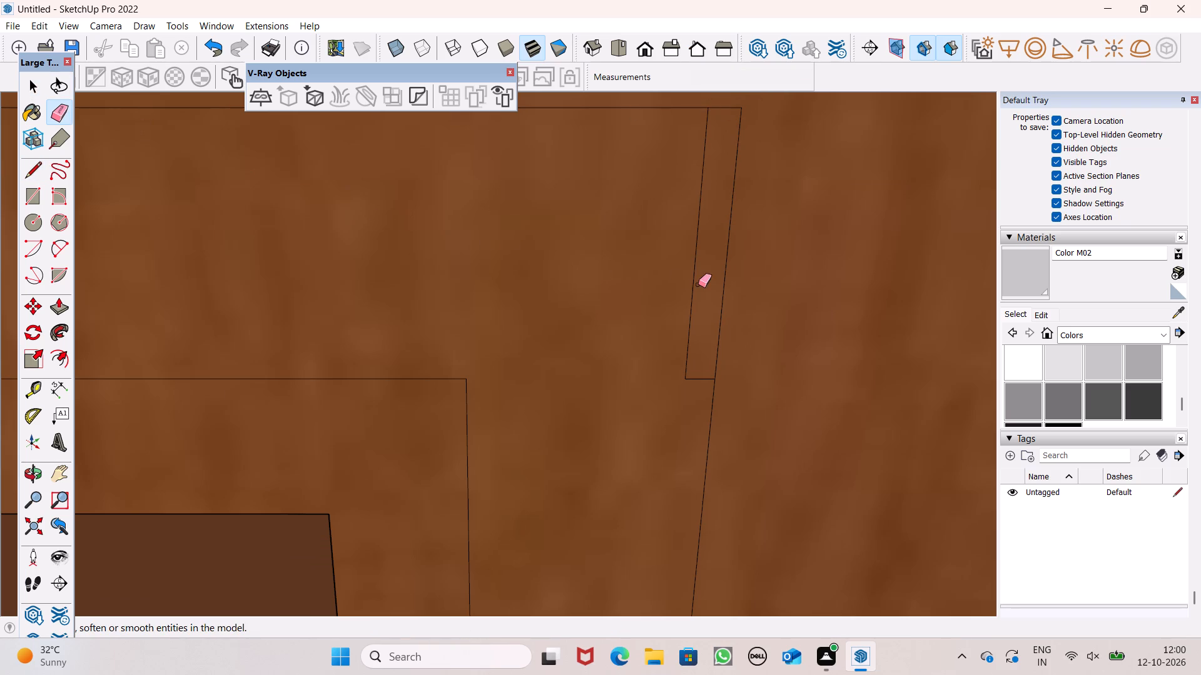
{"action": "left_click_drag", "start_coordinate": [699, 284], "coordinate": [700, 373]}
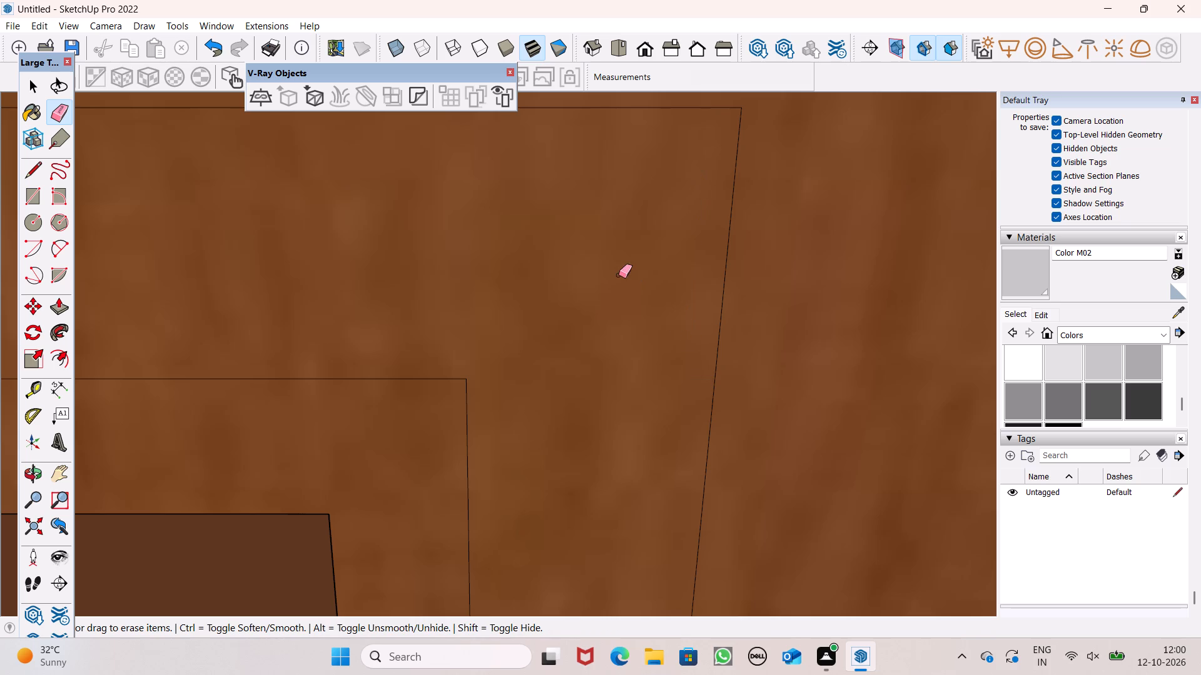
{"action": "key", "text": "space"}
{"action": "scroll", "coordinate": [636, 218], "scroll_direction": "down", "scroll_amount": 16}
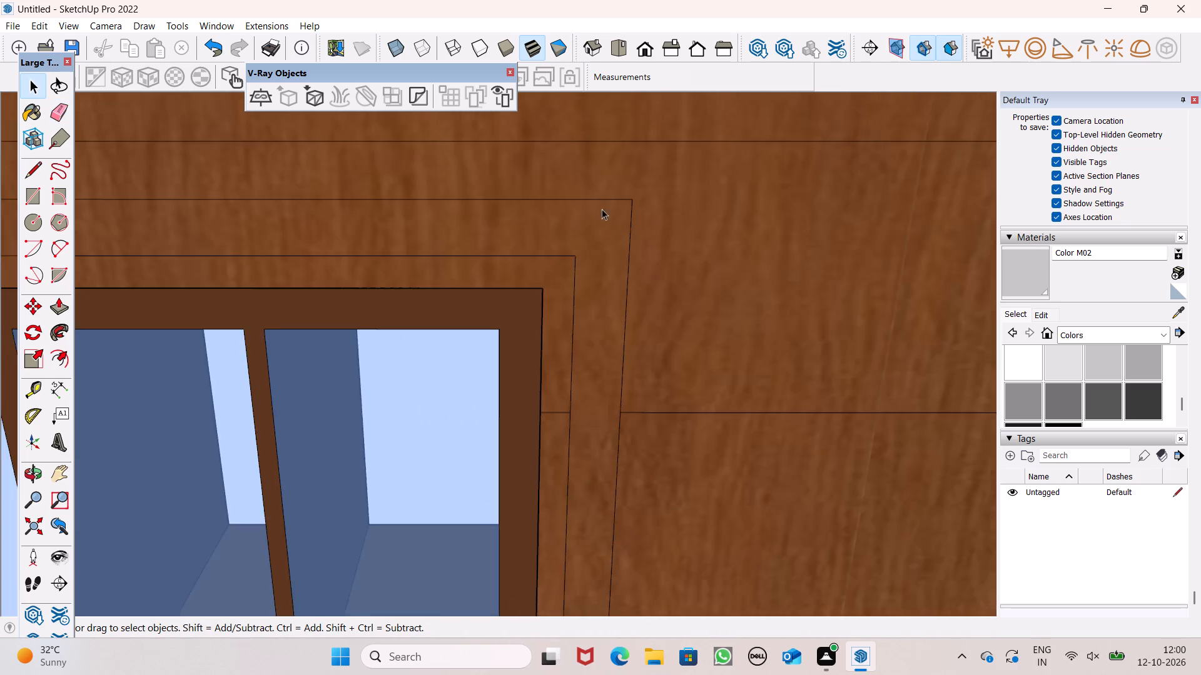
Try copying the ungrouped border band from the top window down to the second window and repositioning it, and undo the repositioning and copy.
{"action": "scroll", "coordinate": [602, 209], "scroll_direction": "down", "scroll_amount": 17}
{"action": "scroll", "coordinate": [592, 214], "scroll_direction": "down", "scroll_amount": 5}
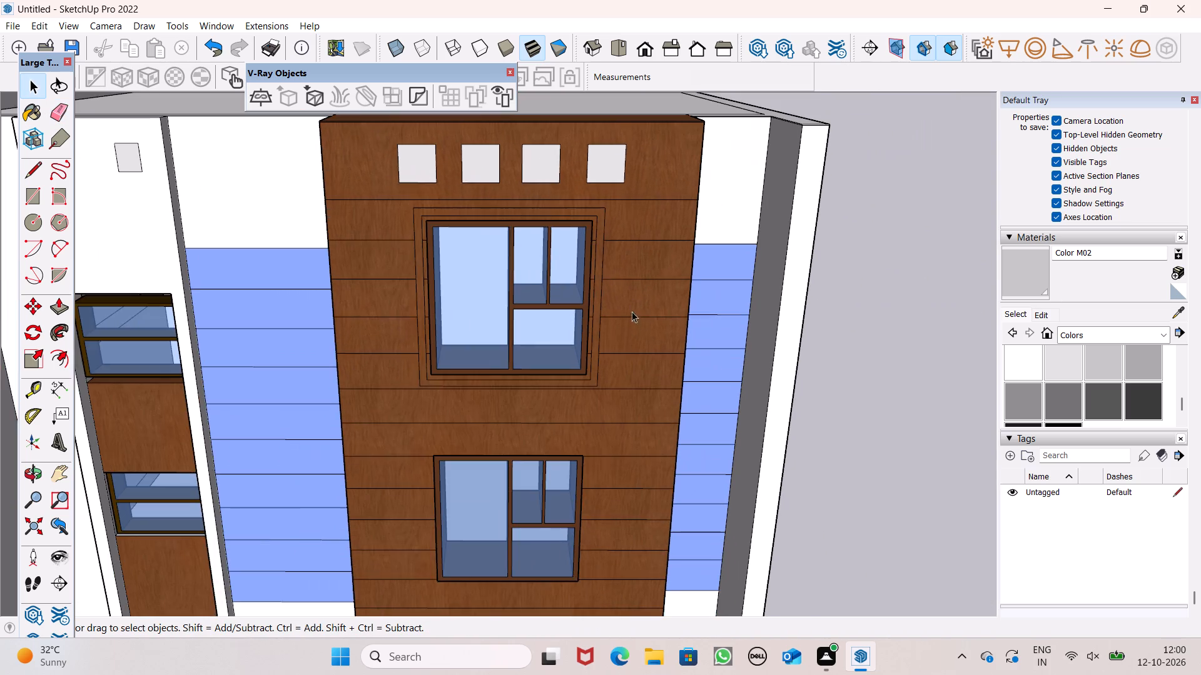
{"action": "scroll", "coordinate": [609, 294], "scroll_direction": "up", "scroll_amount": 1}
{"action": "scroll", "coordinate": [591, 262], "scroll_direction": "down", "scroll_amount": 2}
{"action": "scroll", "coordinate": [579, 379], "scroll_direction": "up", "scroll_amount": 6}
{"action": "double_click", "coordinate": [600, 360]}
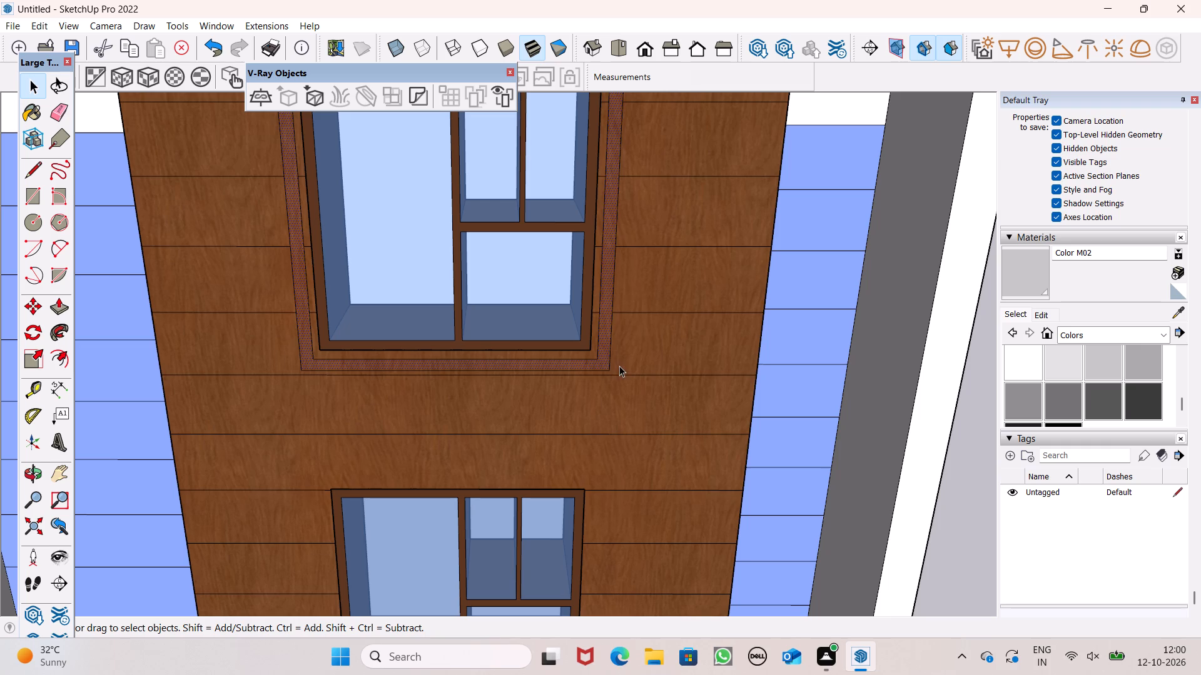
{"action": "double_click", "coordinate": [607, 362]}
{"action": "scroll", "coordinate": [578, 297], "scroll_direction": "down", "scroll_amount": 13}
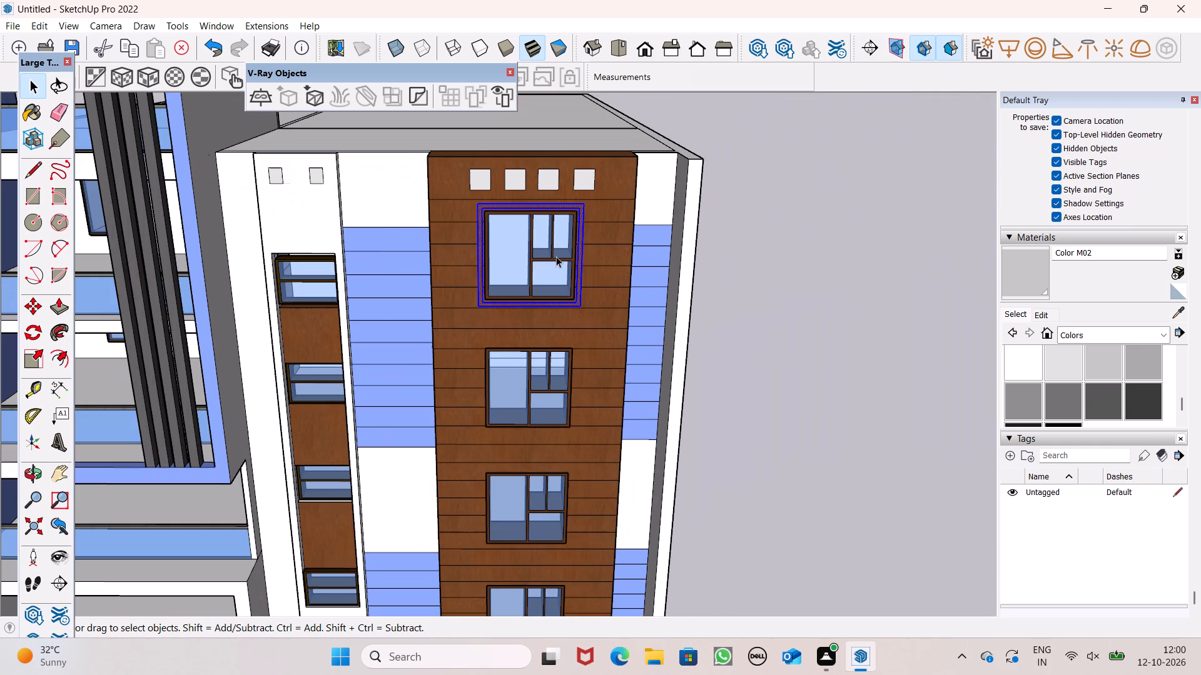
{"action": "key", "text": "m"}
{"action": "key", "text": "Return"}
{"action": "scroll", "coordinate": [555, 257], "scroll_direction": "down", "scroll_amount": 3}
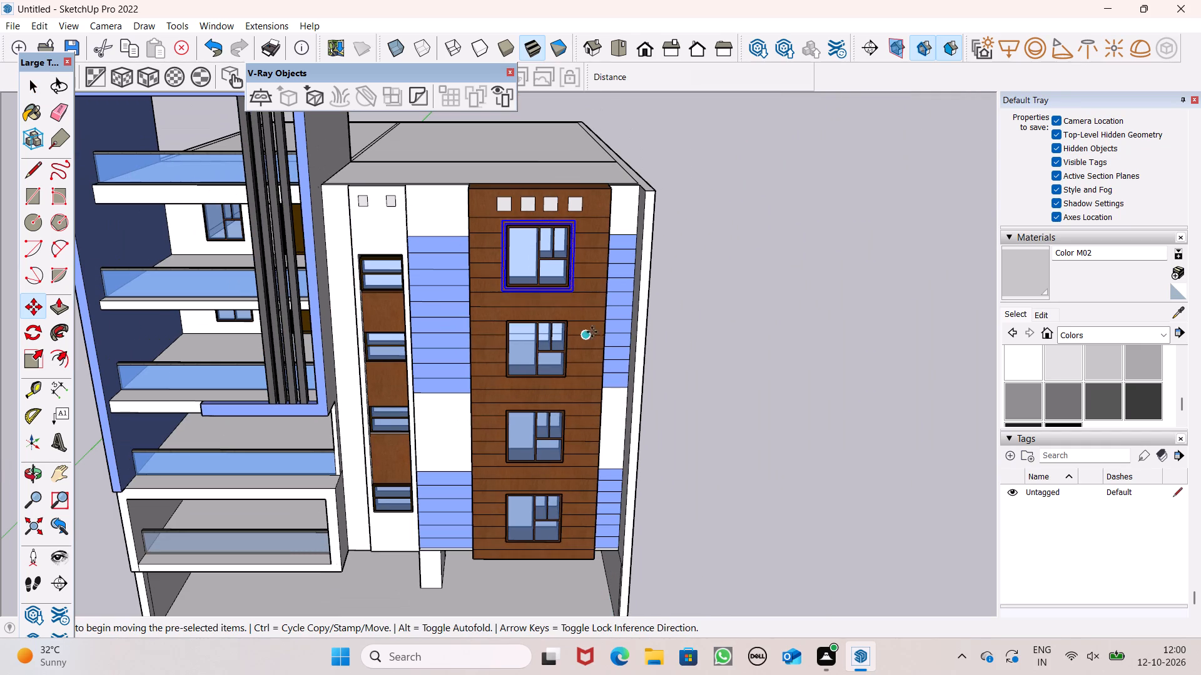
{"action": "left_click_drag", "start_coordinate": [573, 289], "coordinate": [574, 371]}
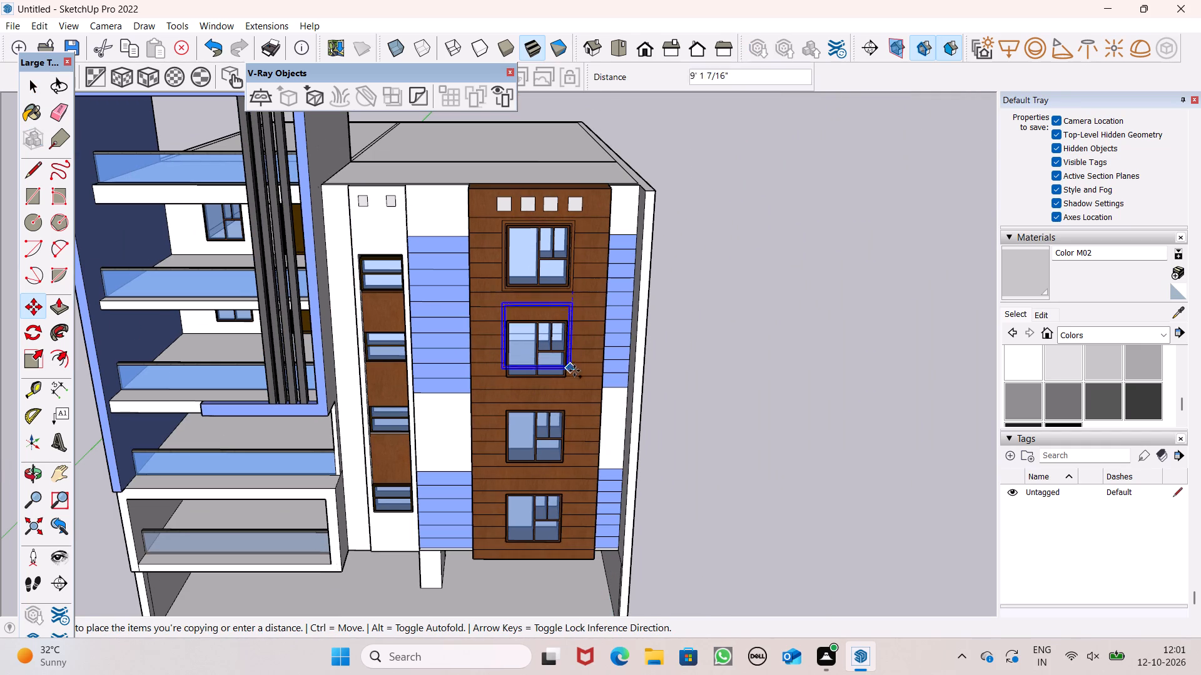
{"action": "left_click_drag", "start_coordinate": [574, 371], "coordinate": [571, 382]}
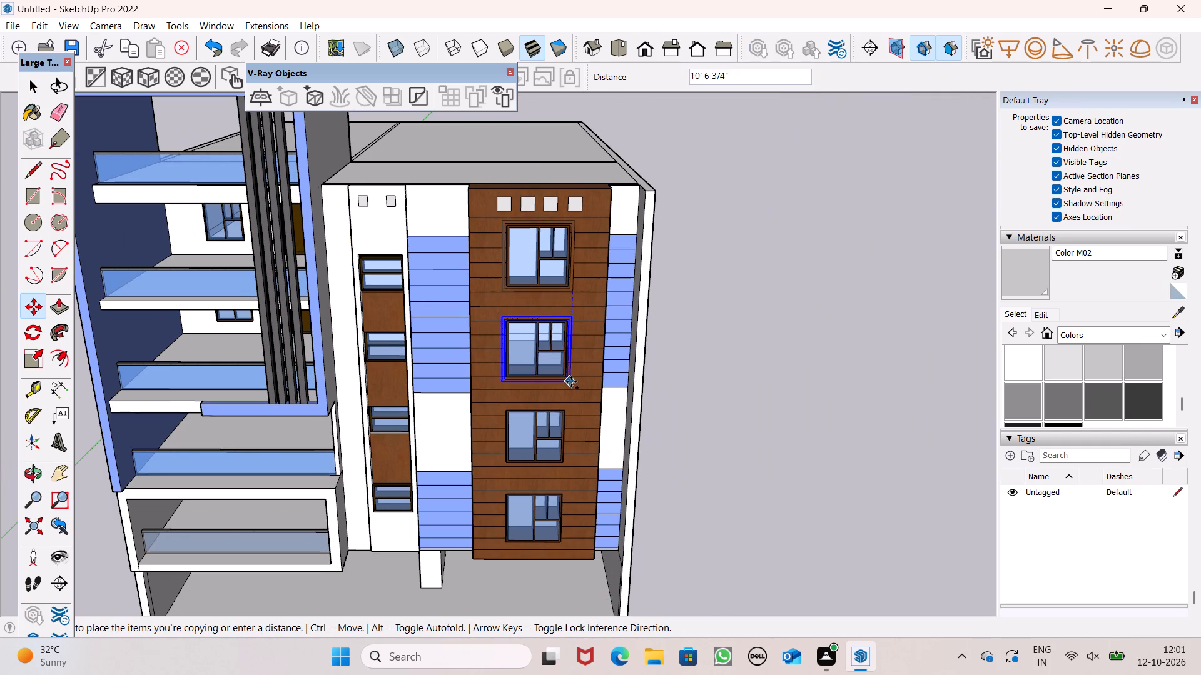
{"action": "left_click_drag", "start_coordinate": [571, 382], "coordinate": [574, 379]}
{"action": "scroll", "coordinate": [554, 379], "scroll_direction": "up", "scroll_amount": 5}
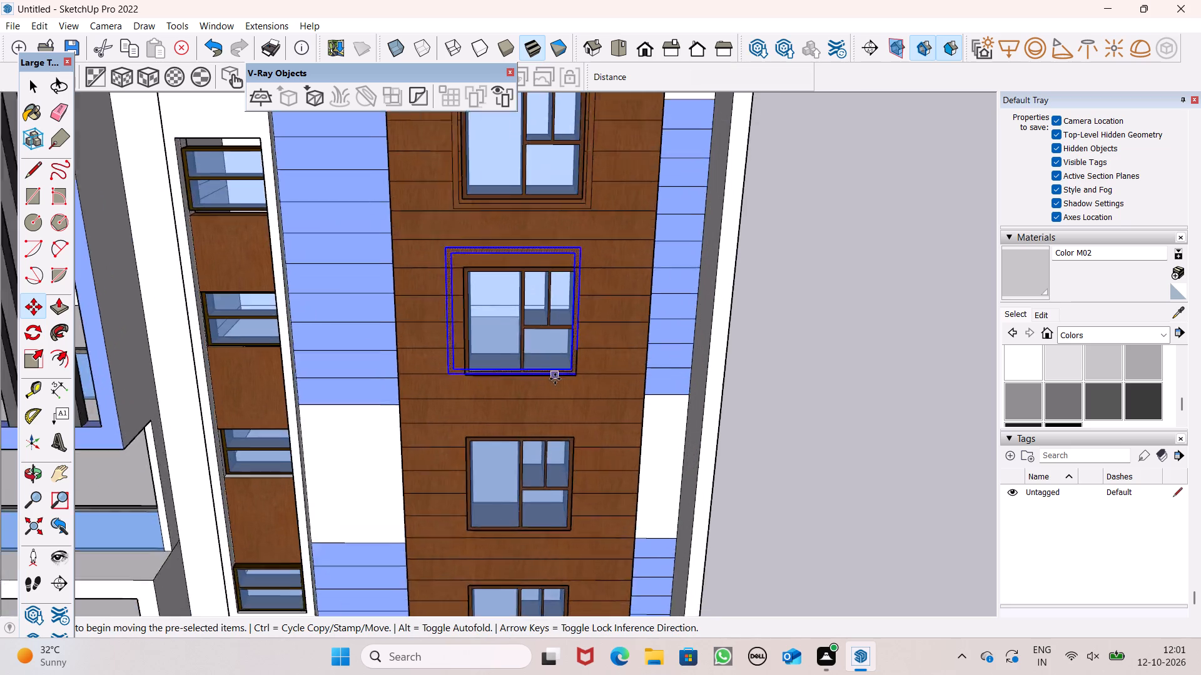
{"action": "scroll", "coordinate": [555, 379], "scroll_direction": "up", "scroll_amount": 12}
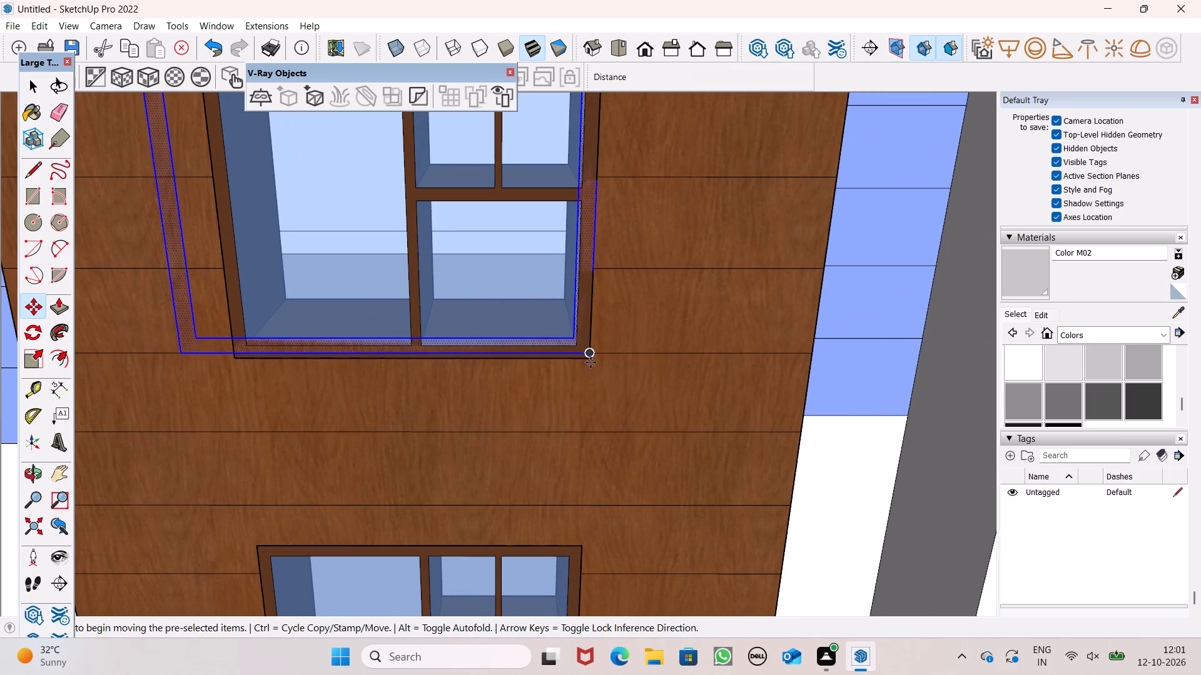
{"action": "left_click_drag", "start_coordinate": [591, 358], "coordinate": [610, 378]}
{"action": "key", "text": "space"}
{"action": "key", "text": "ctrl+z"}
Select the border band's face and edges around the top window of the wood-clad wall and make them a group.
{"action": "scroll", "coordinate": [602, 342], "scroll_direction": "down", "scroll_amount": 8}
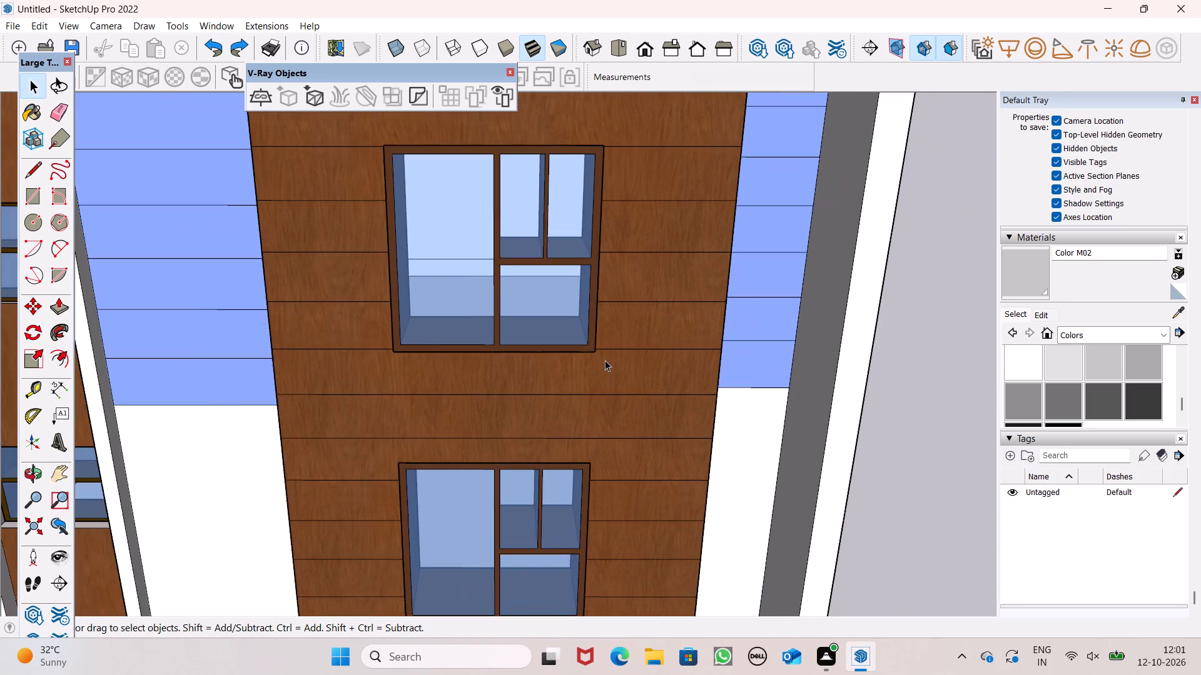
{"action": "scroll", "coordinate": [599, 378], "scroll_direction": "down", "scroll_amount": 5}
{"action": "scroll", "coordinate": [581, 316], "scroll_direction": "down", "scroll_amount": 6}
{"action": "scroll", "coordinate": [587, 195], "scroll_direction": "up", "scroll_amount": 8}
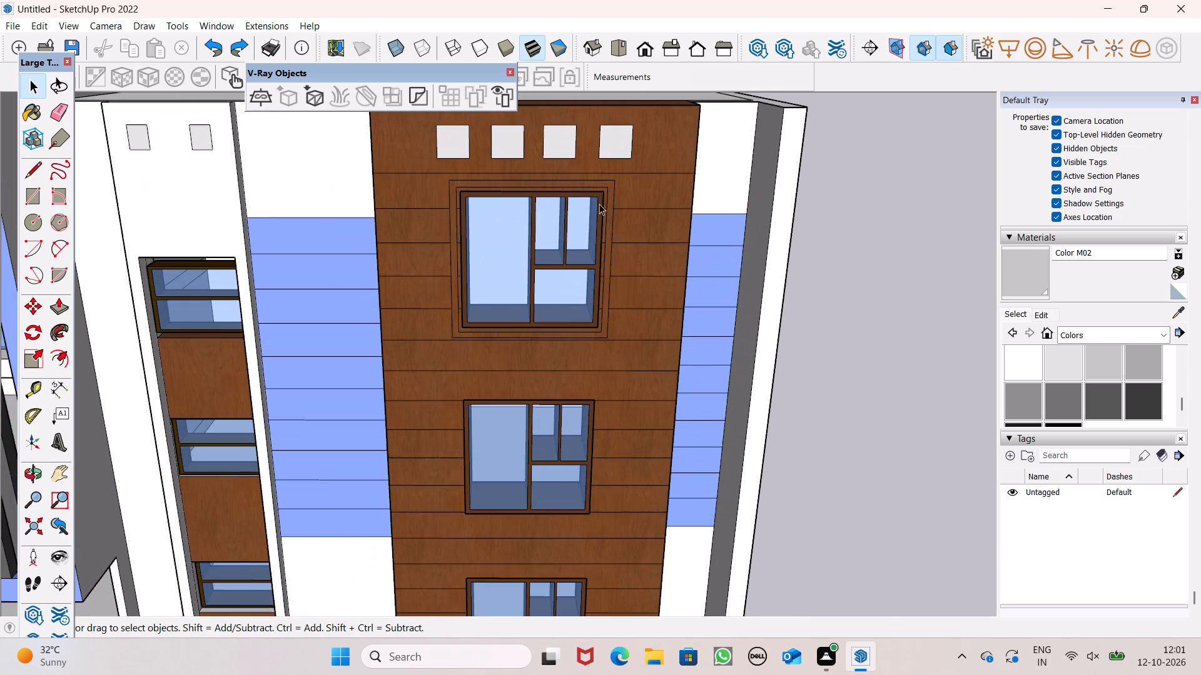
{"action": "scroll", "coordinate": [599, 204], "scroll_direction": "up", "scroll_amount": 6}
{"action": "triple_click", "coordinate": [617, 229]}
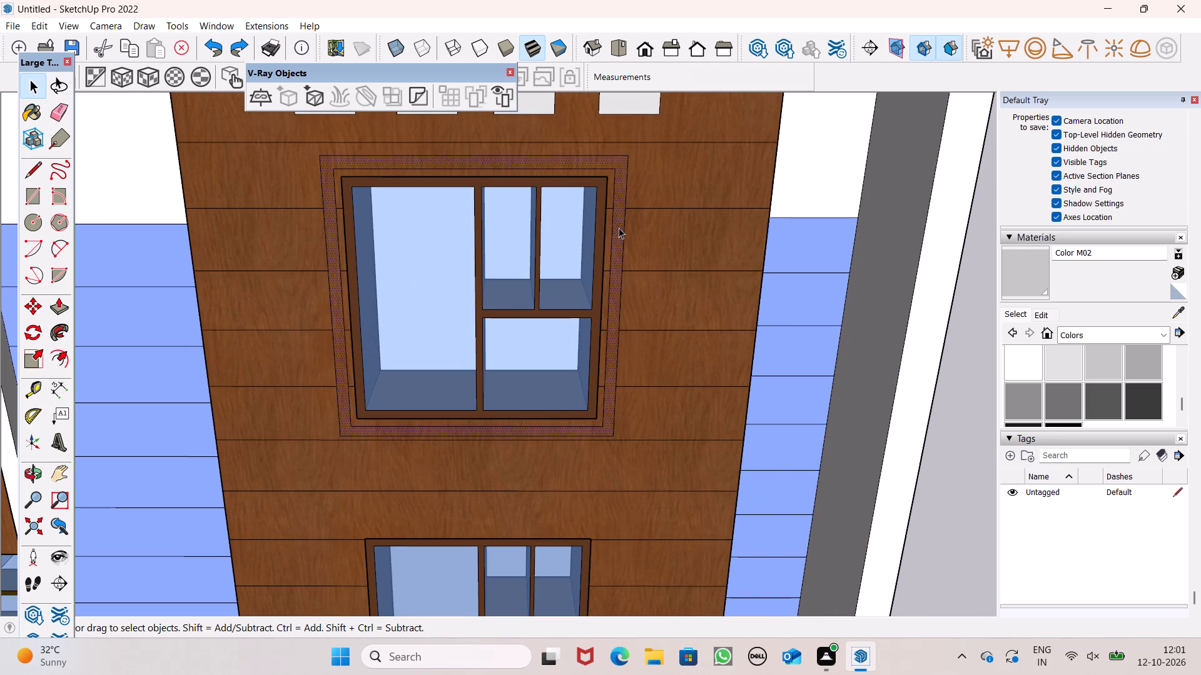
{"action": "right_click", "coordinate": [621, 227]}
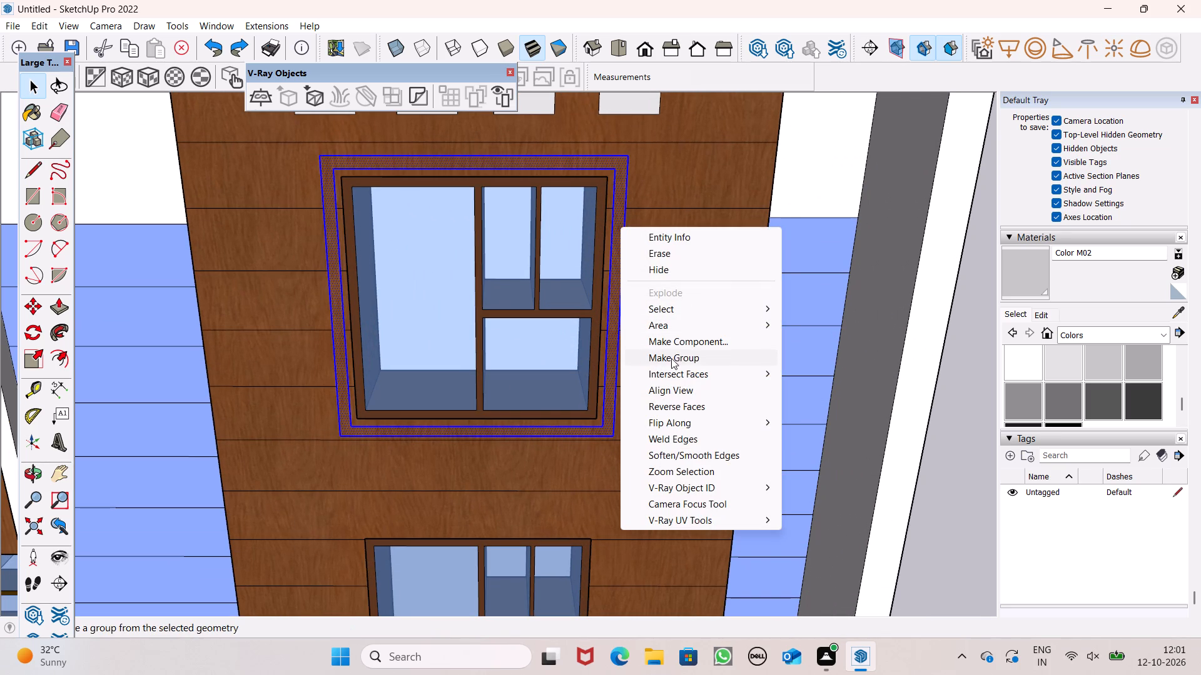
{"action": "left_click", "coordinate": [671, 360]}
Copy the grouped border band about 10' 5 15/16" down from the top window onto the second window.
{"action": "scroll", "coordinate": [590, 222], "scroll_direction": "down", "scroll_amount": 5}
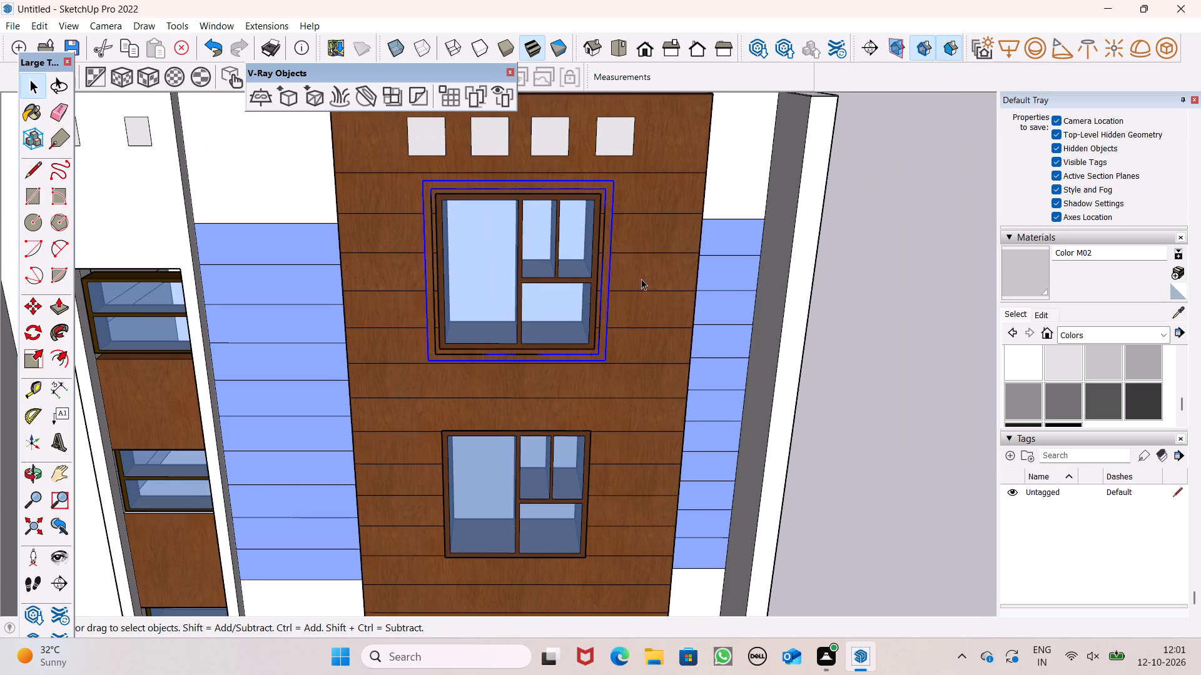
{"action": "scroll", "coordinate": [639, 287], "scroll_direction": "down", "scroll_amount": 2}
{"action": "key", "text": "m"}
{"action": "key", "text": "Return"}
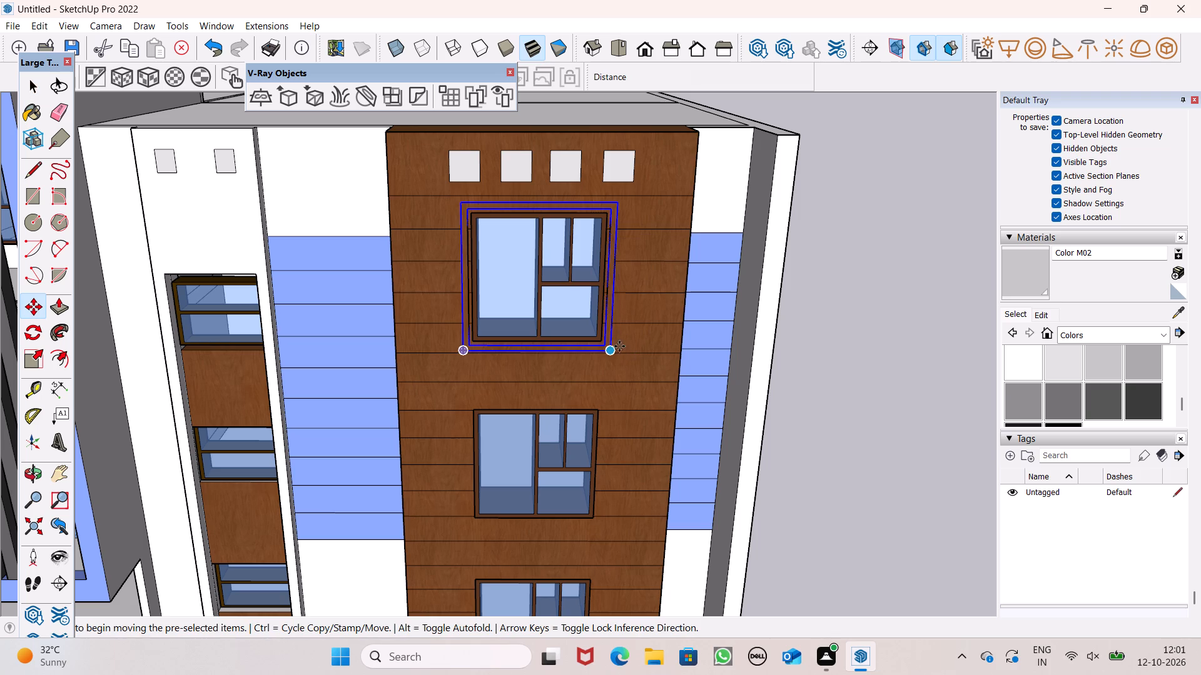
{"action": "left_click_drag", "start_coordinate": [612, 354], "coordinate": [623, 448]}
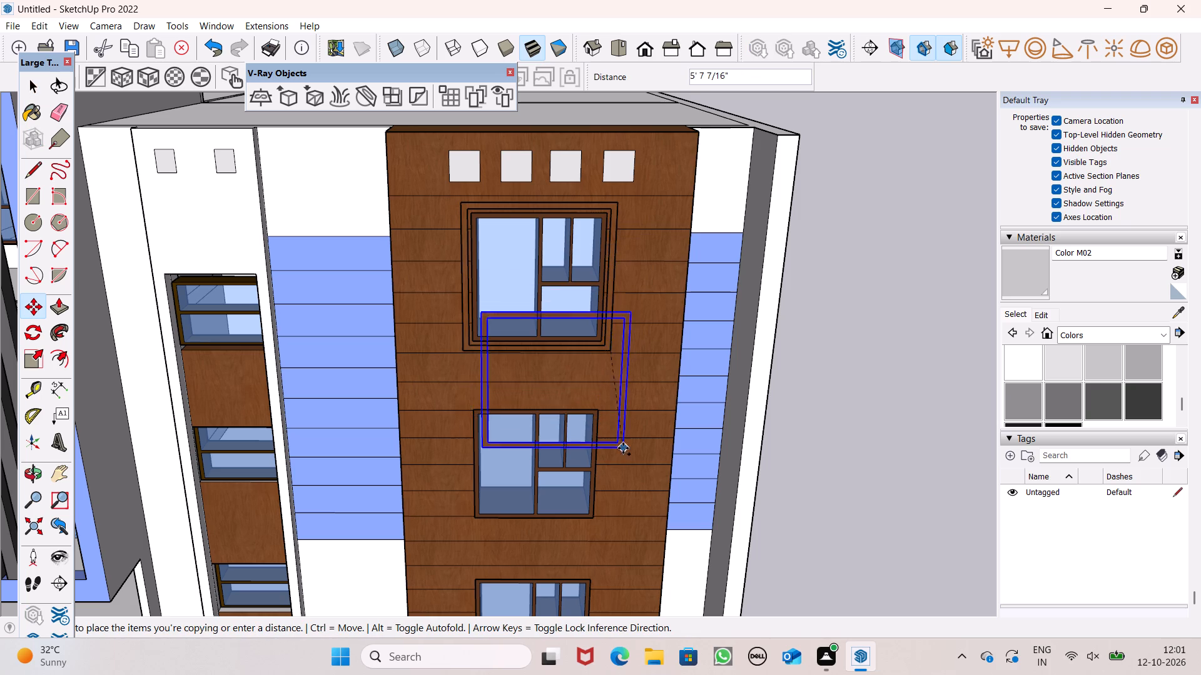
{"action": "left_click_drag", "start_coordinate": [623, 448], "coordinate": [606, 526]}
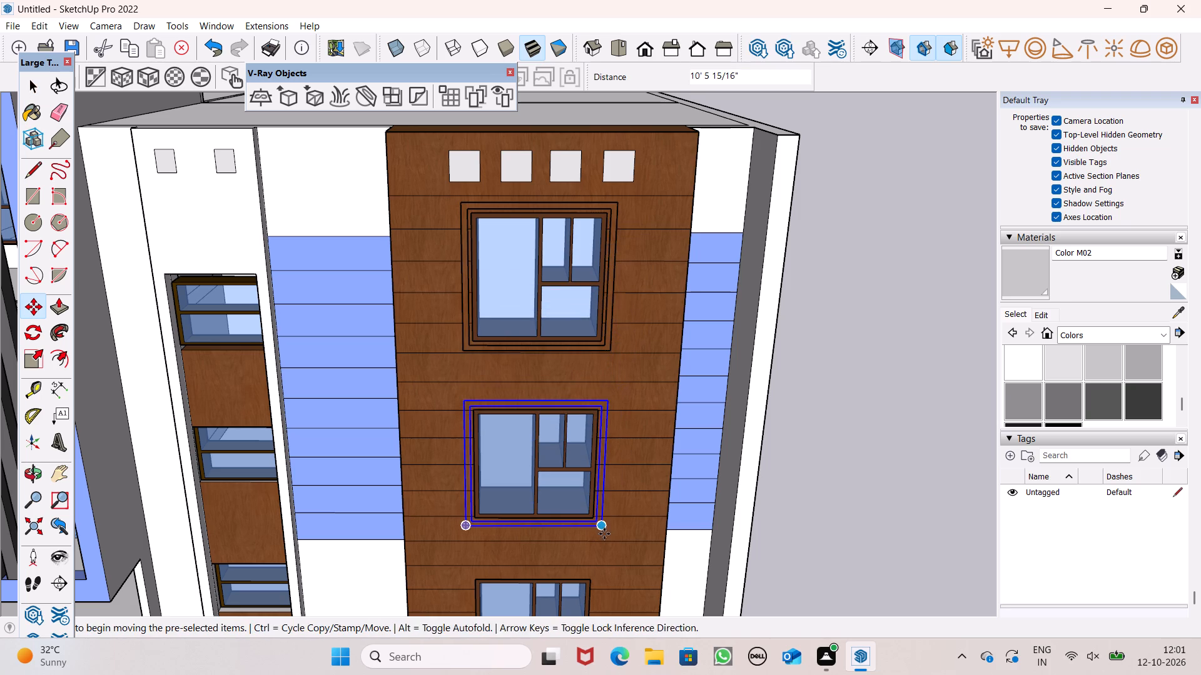
Fine-tune the copied band's position by its lower corner so it sits evenly around the second window.
{"action": "scroll", "coordinate": [590, 543], "scroll_direction": "up", "scroll_amount": 1}
{"action": "middle_click_drag", "start_coordinate": [589, 544], "coordinate": [570, 417]}
{"action": "scroll", "coordinate": [585, 479], "scroll_direction": "up", "scroll_amount": 4}
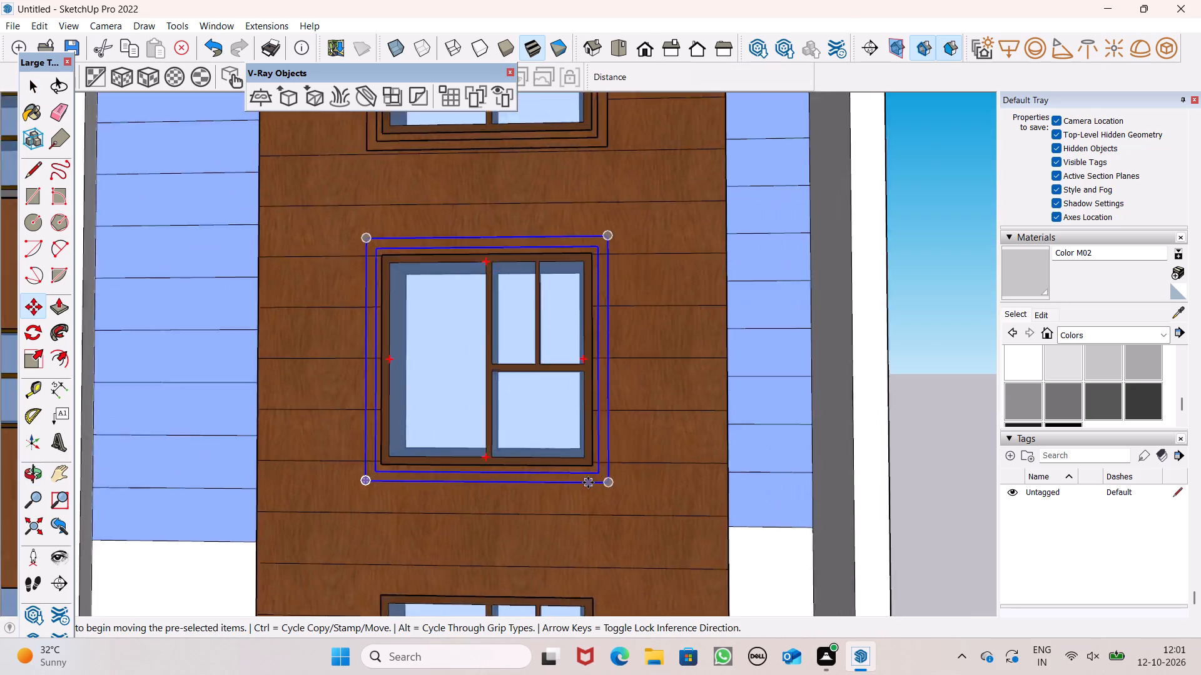
{"action": "scroll", "coordinate": [588, 482], "scroll_direction": "up", "scroll_amount": 4}
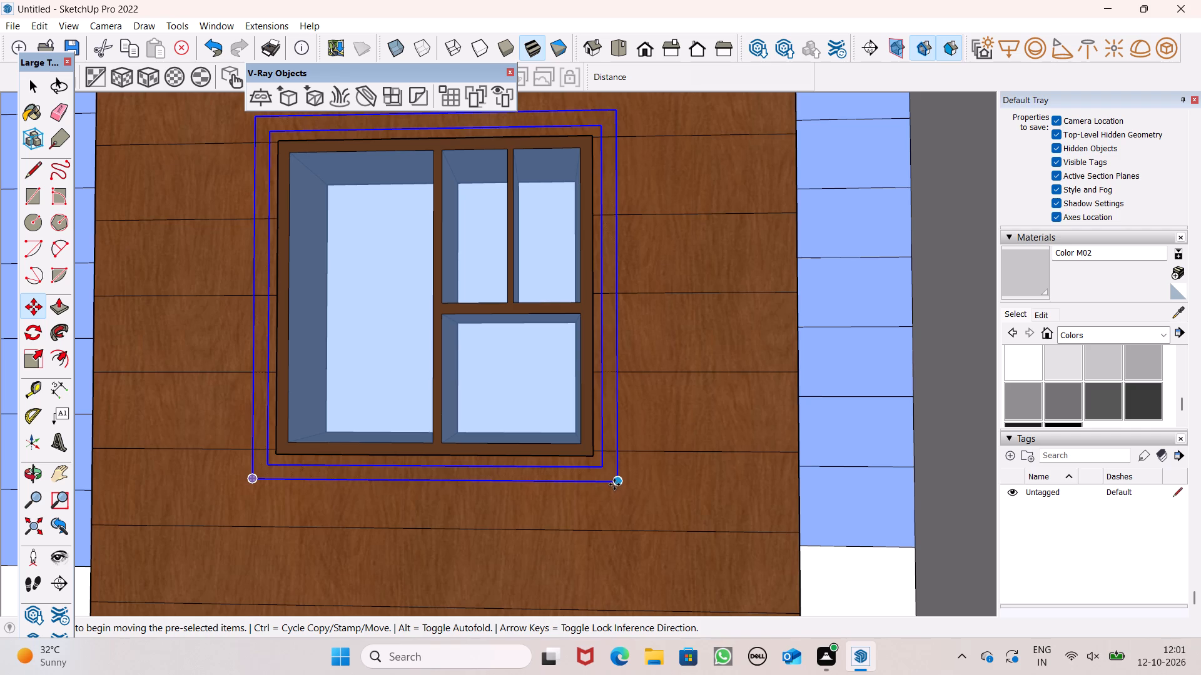
{"action": "left_click", "coordinate": [620, 479]}
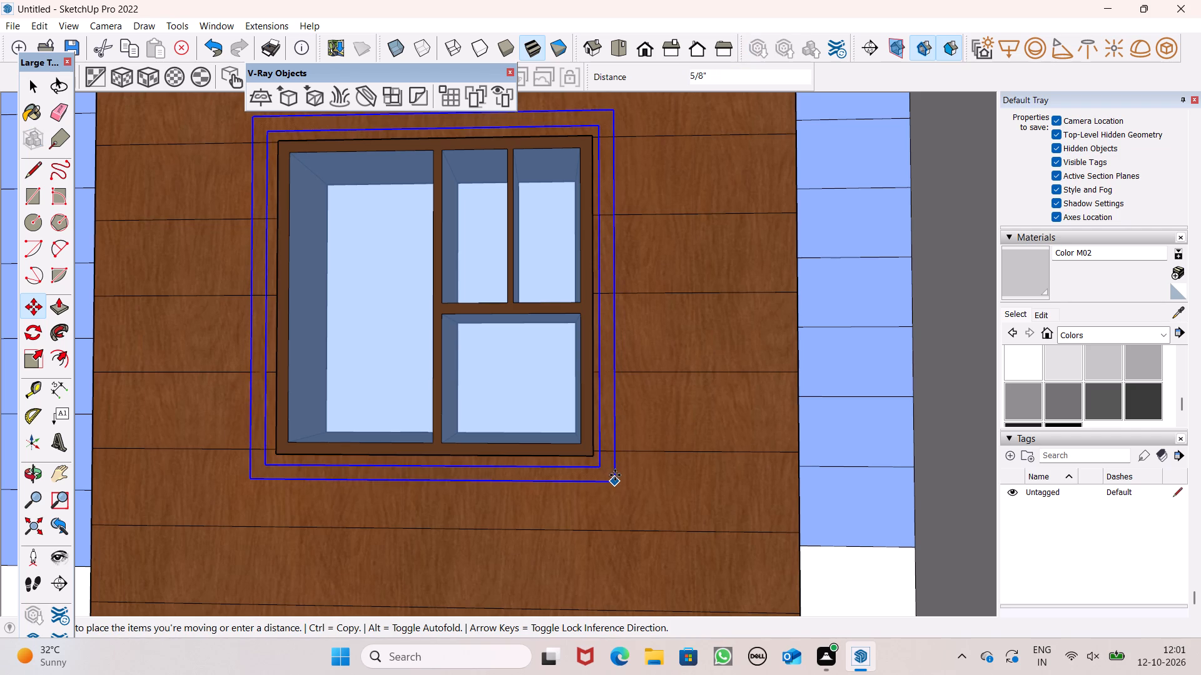
{"action": "left_click", "coordinate": [616, 475]}
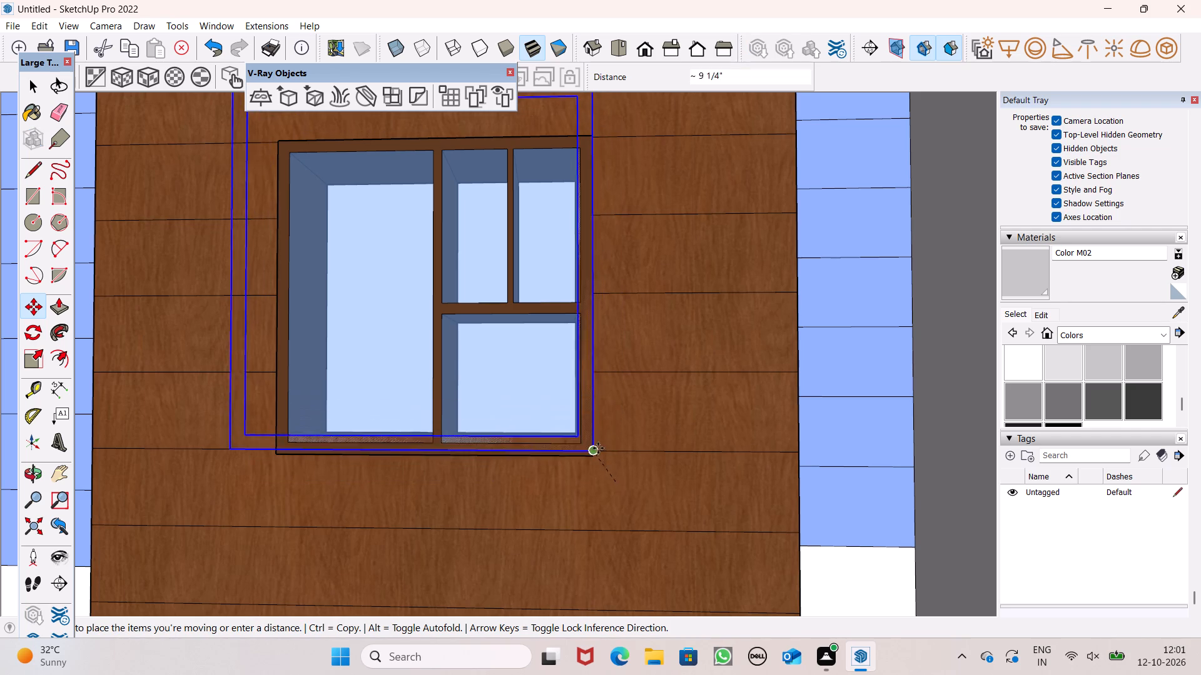
{"action": "left_click", "coordinate": [617, 477]}
{"action": "key", "text": "space"}
{"action": "key", "text": "space"}
{"action": "scroll", "coordinate": [609, 384], "scroll_direction": "down", "scroll_amount": 5}
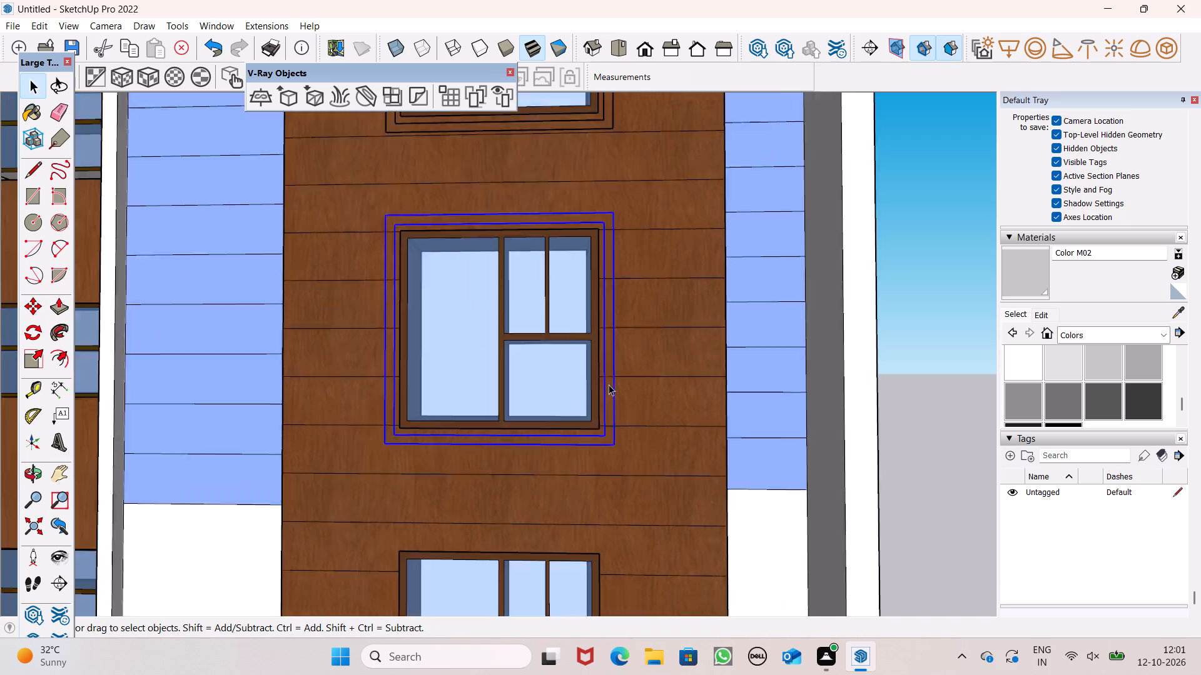
Examine from several angles how the copied border band sits against the wood wall around the second window.
{"action": "scroll", "coordinate": [609, 384], "scroll_direction": "down", "scroll_amount": 6}
{"action": "left_click", "coordinate": [886, 361]}
{"action": "scroll", "coordinate": [662, 405], "scroll_direction": "up", "scroll_amount": 7}
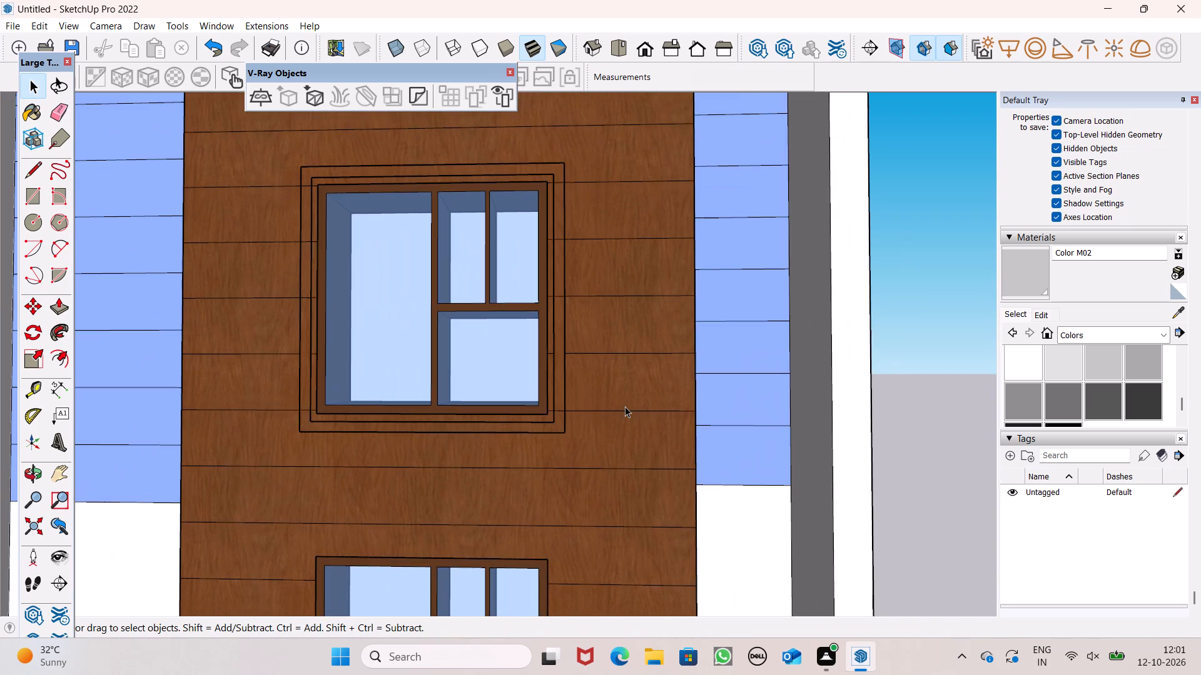
{"action": "scroll", "coordinate": [592, 392], "scroll_direction": "up", "scroll_amount": 2}
{"action": "middle_click_drag", "start_coordinate": [585, 398], "coordinate": [447, 484]}
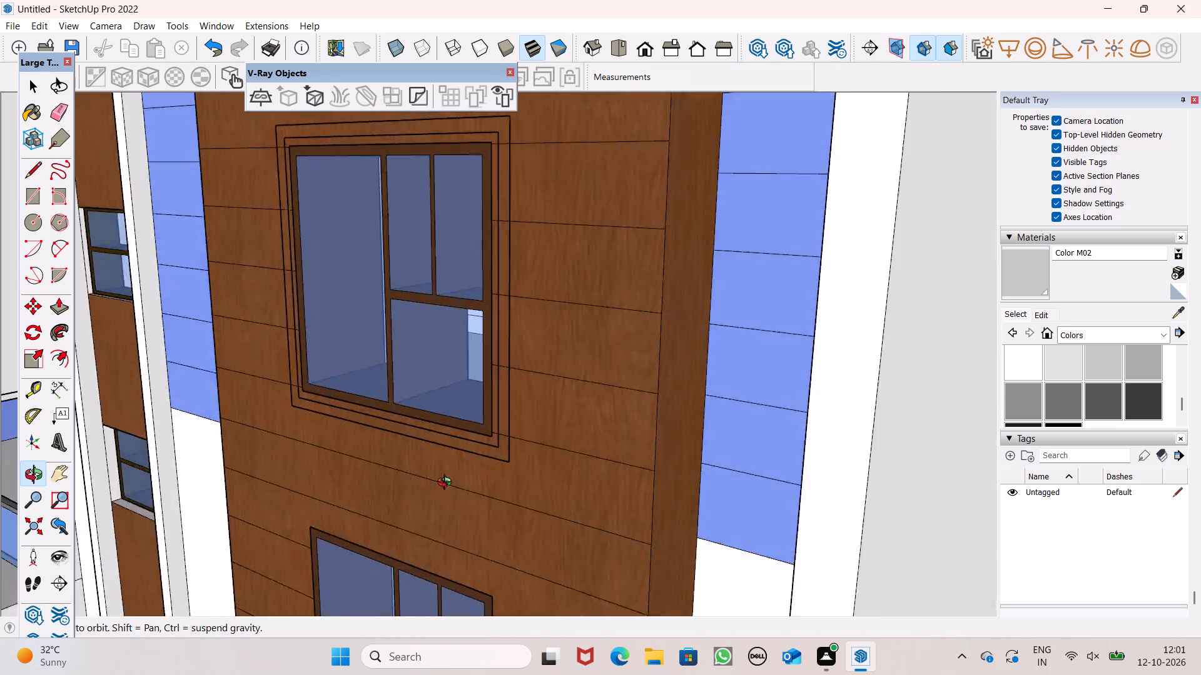
{"action": "middle_click_drag", "start_coordinate": [447, 484], "coordinate": [612, 483]}
{"action": "scroll", "coordinate": [572, 453], "scroll_direction": "up", "scroll_amount": 2}
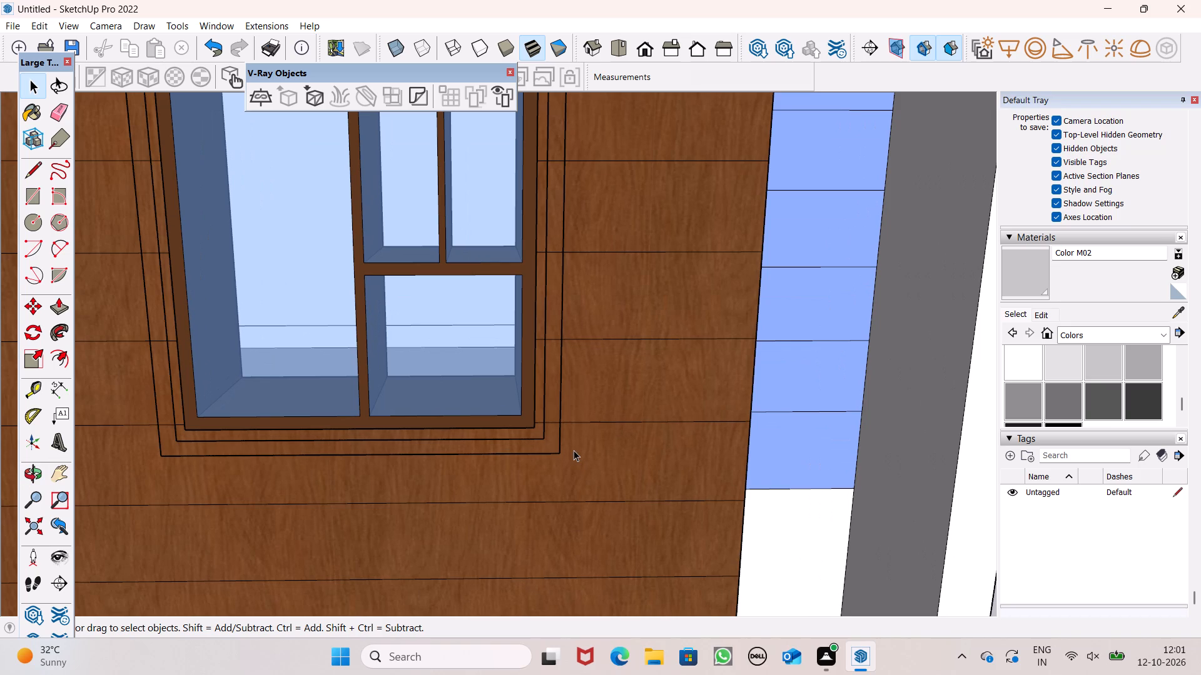
{"action": "left_click", "coordinate": [554, 444]}
{"action": "left_click", "coordinate": [612, 426]}
{"action": "middle_click_drag", "start_coordinate": [637, 447], "coordinate": [637, 447]}
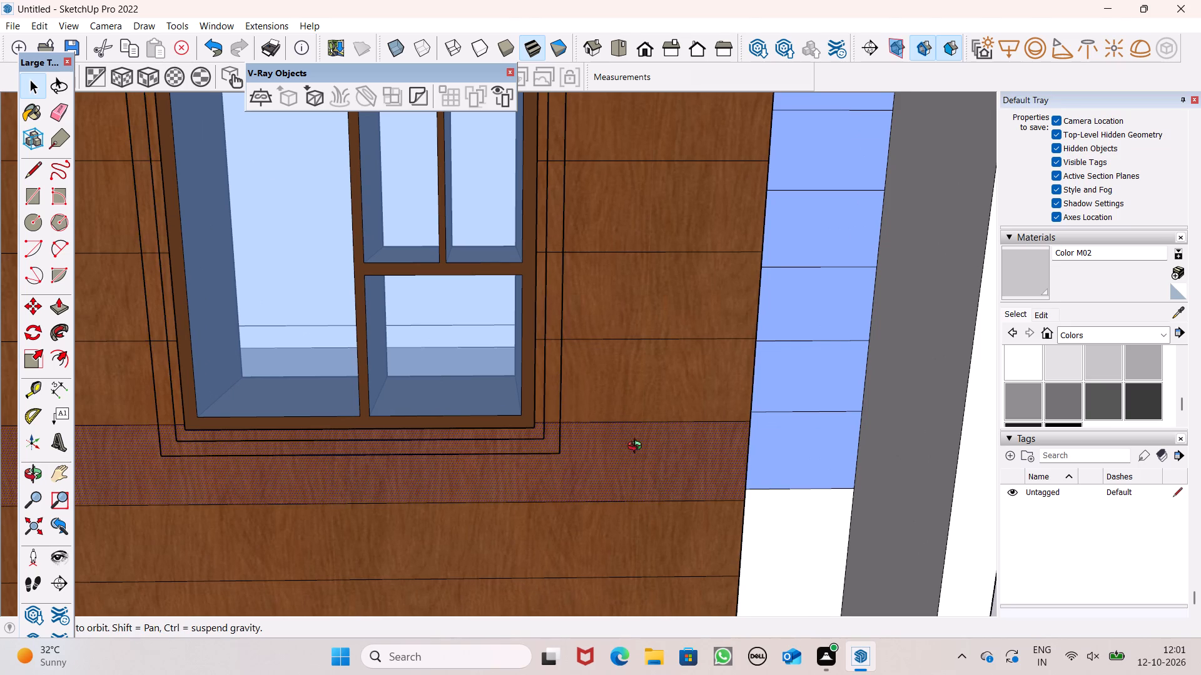
{"action": "middle_click_drag", "start_coordinate": [637, 447], "coordinate": [409, 490]}
{"action": "scroll", "coordinate": [485, 448], "scroll_direction": "down", "scroll_amount": 13}
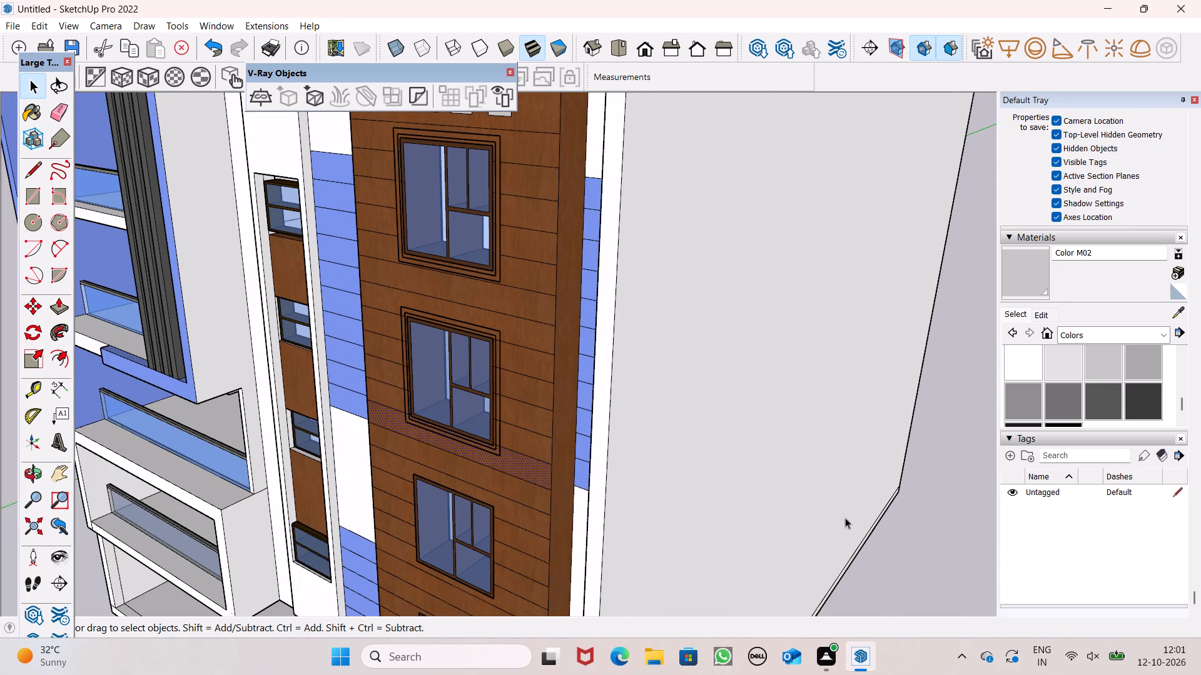
{"action": "left_click", "coordinate": [976, 532]}
{"action": "scroll", "coordinate": [555, 453], "scroll_direction": "up", "scroll_amount": 9}
{"action": "scroll", "coordinate": [495, 419], "scroll_direction": "up", "scroll_amount": 1}
{"action": "middle_click_drag", "start_coordinate": [494, 418], "coordinate": [416, 446]}
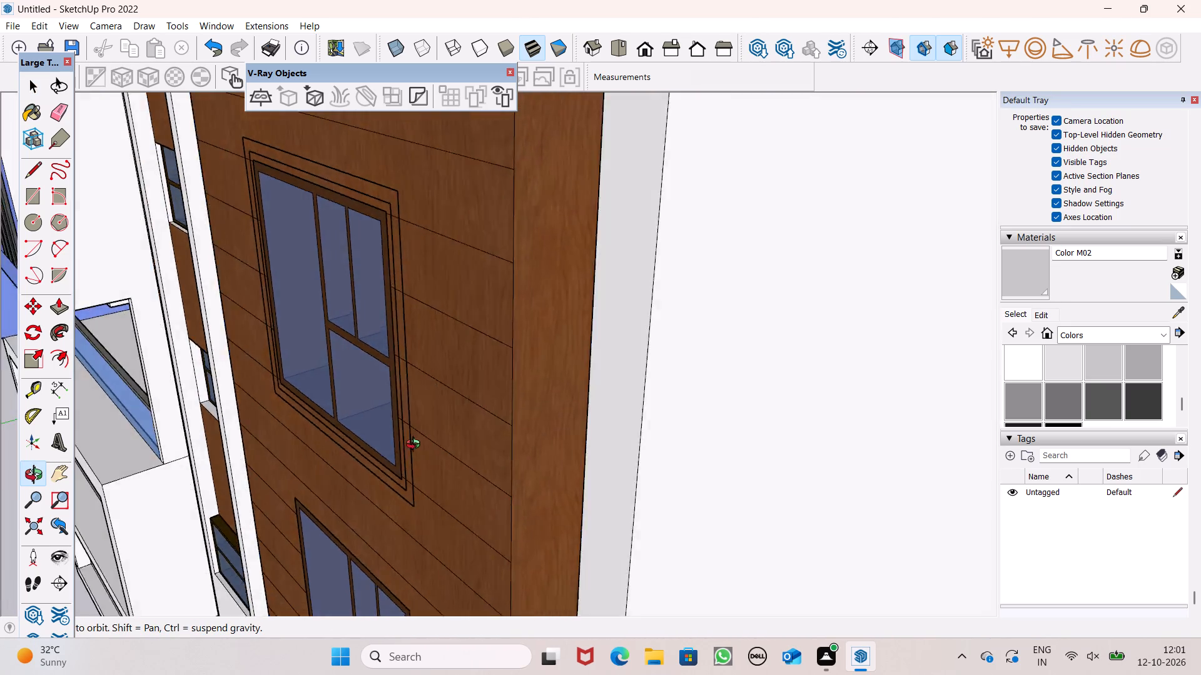
{"action": "middle_click_drag", "start_coordinate": [416, 446], "coordinate": [353, 422]}
{"action": "scroll", "coordinate": [362, 404], "scroll_direction": "up", "scroll_amount": 11}
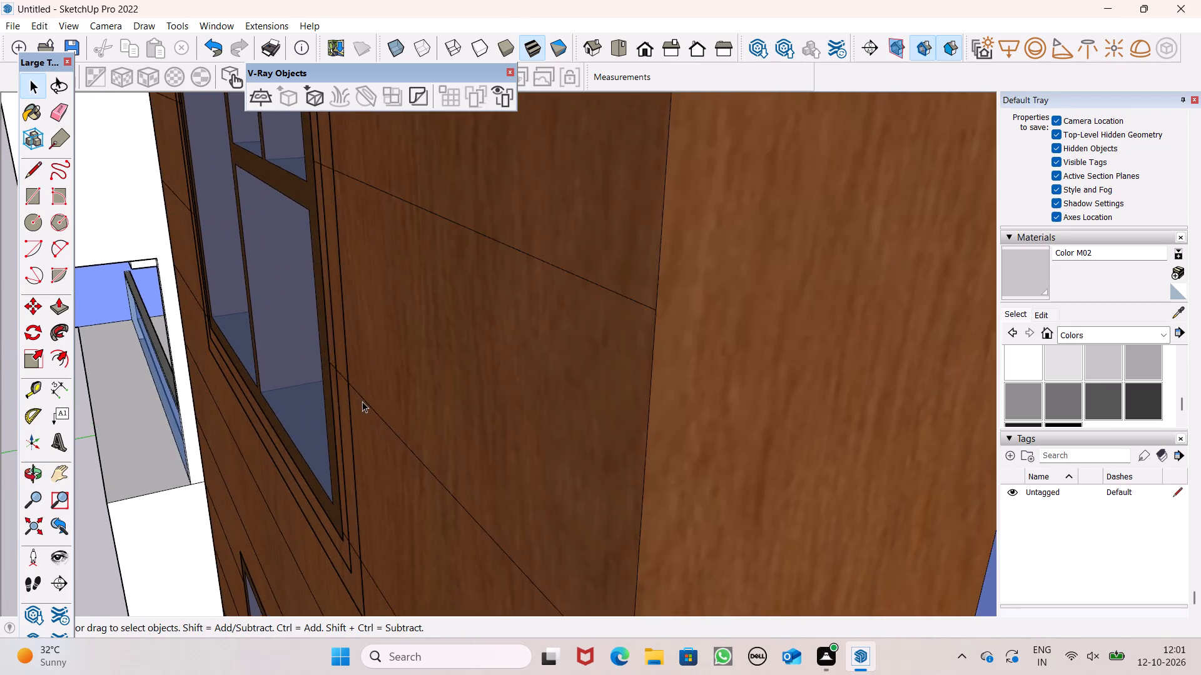
{"action": "scroll", "coordinate": [362, 401], "scroll_direction": "down", "scroll_amount": 15}
{"action": "middle_click_drag", "start_coordinate": [423, 418], "coordinate": [627, 369]}
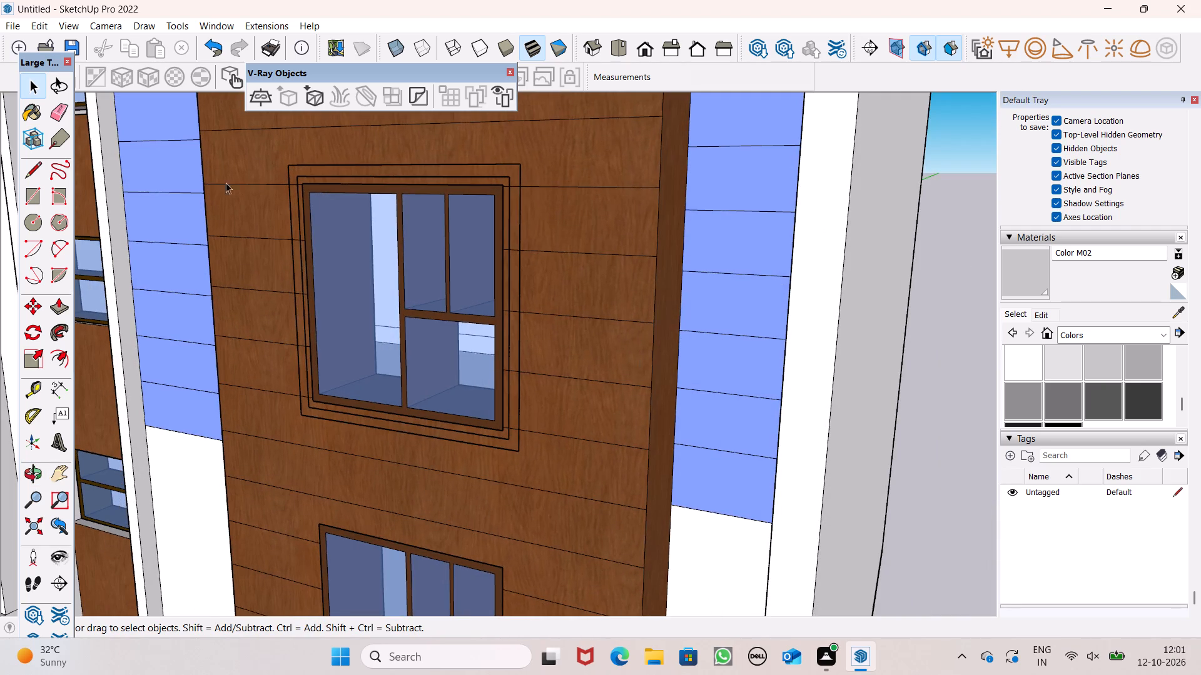
{"action": "scroll", "coordinate": [225, 220], "scroll_direction": "down", "scroll_amount": 12}
{"action": "middle_click_drag", "start_coordinate": [296, 325], "coordinate": [385, 279]}
Copy the second window's border band group straight down so it surrounds the third window.
{"action": "scroll", "coordinate": [417, 330], "scroll_direction": "up", "scroll_amount": 4}
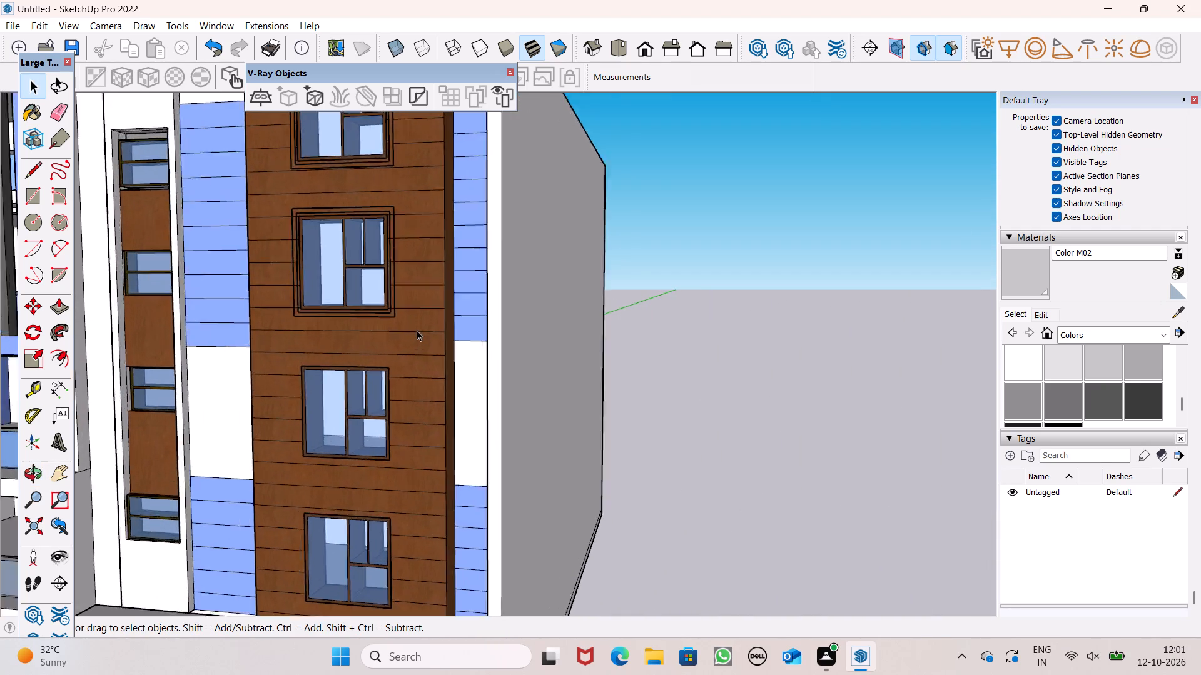
{"action": "scroll", "coordinate": [417, 330], "scroll_direction": "up", "scroll_amount": 3}
{"action": "left_click", "coordinate": [380, 302]}
{"action": "scroll", "coordinate": [328, 262], "scroll_direction": "down", "scroll_amount": 7}
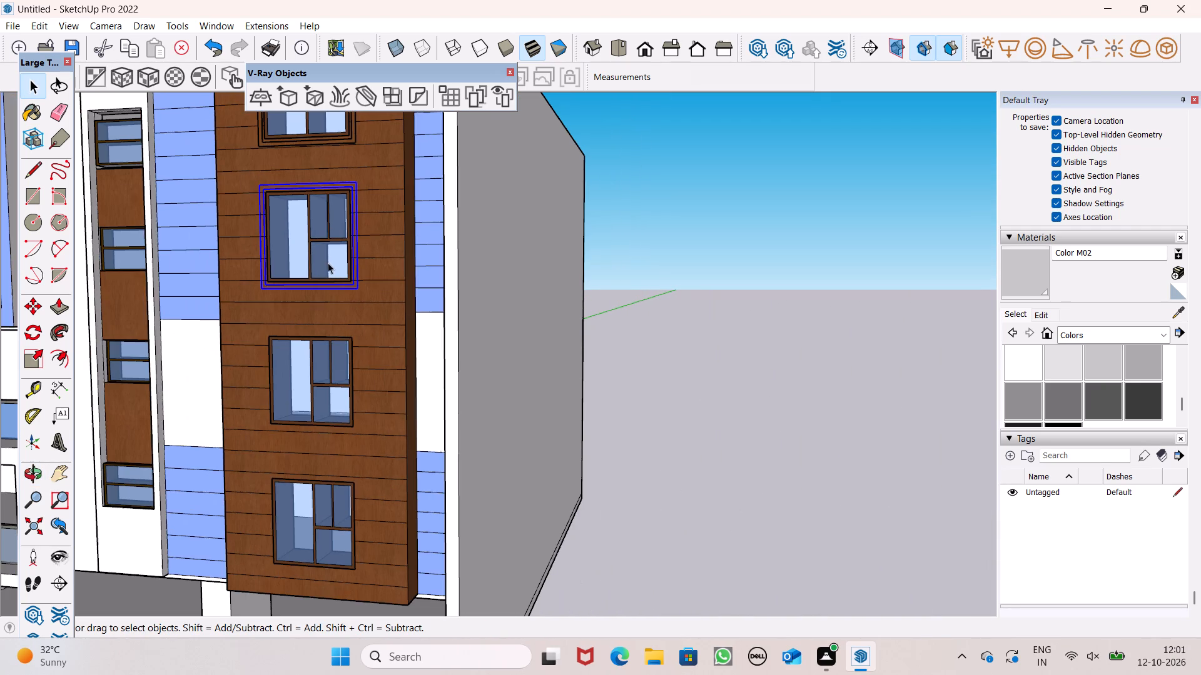
{"action": "key", "text": "m"}
{"action": "key", "text": "Return"}
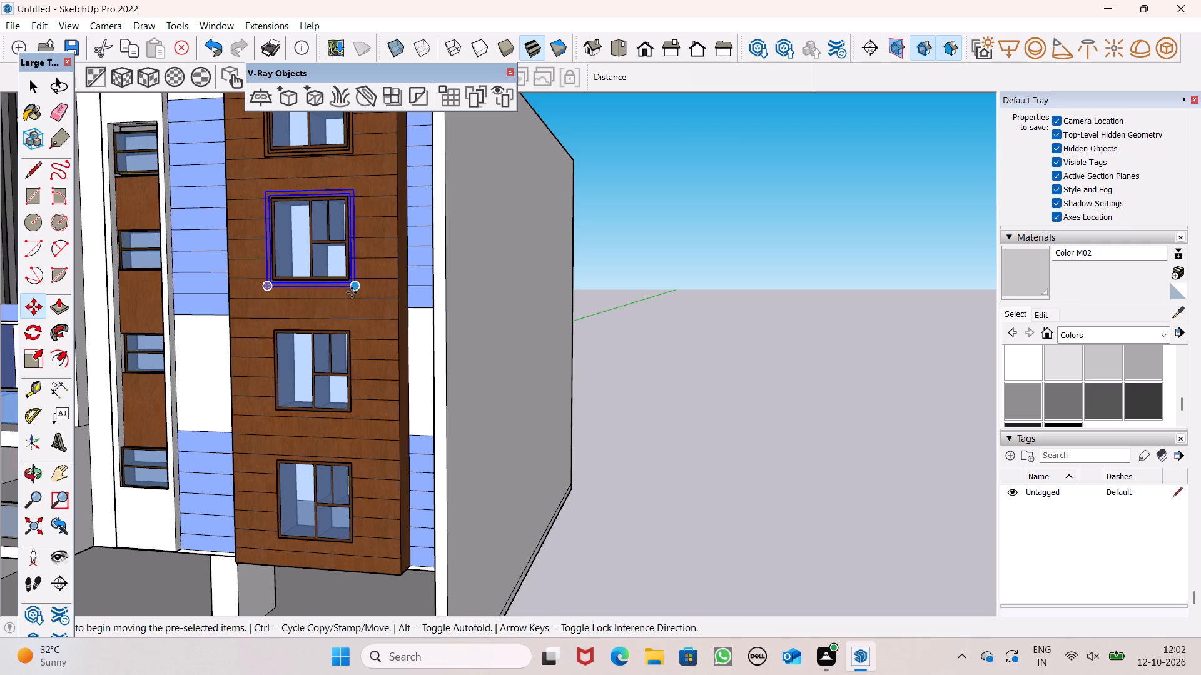
{"action": "left_click_drag", "start_coordinate": [354, 290], "coordinate": [366, 419]}
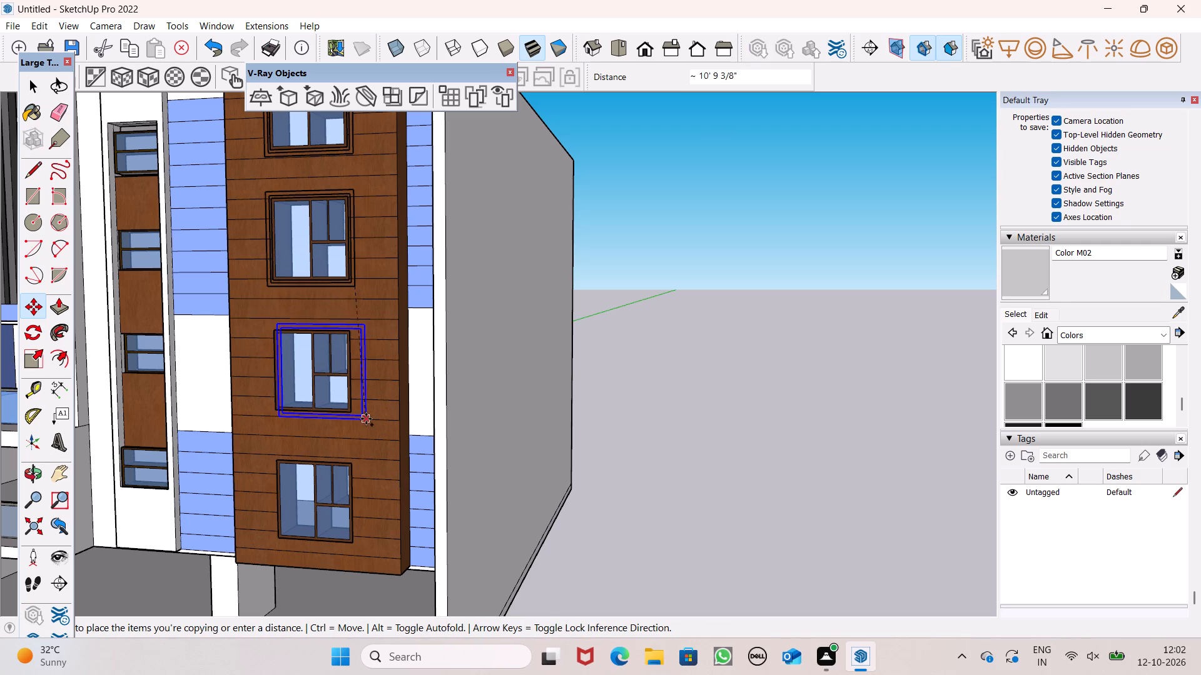
{"action": "left_click_drag", "start_coordinate": [366, 419], "coordinate": [363, 421]}
{"action": "scroll", "coordinate": [338, 406], "scroll_direction": "up", "scroll_amount": 8}
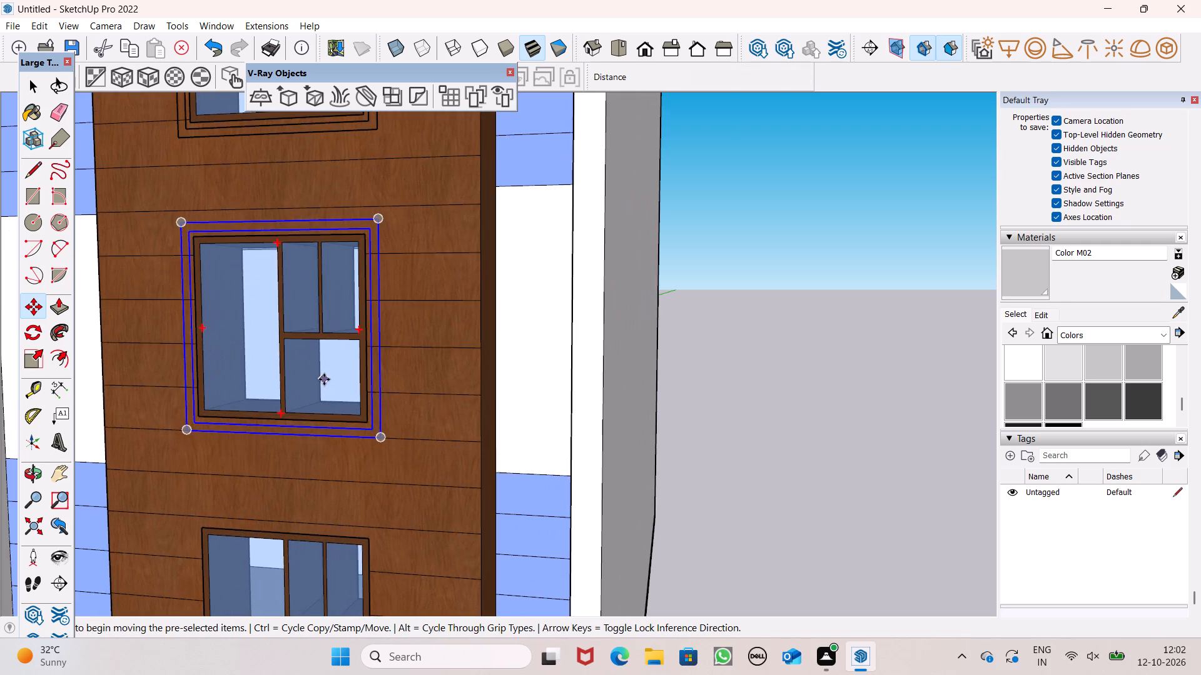
{"action": "scroll", "coordinate": [323, 376], "scroll_direction": "up", "scroll_amount": 8}
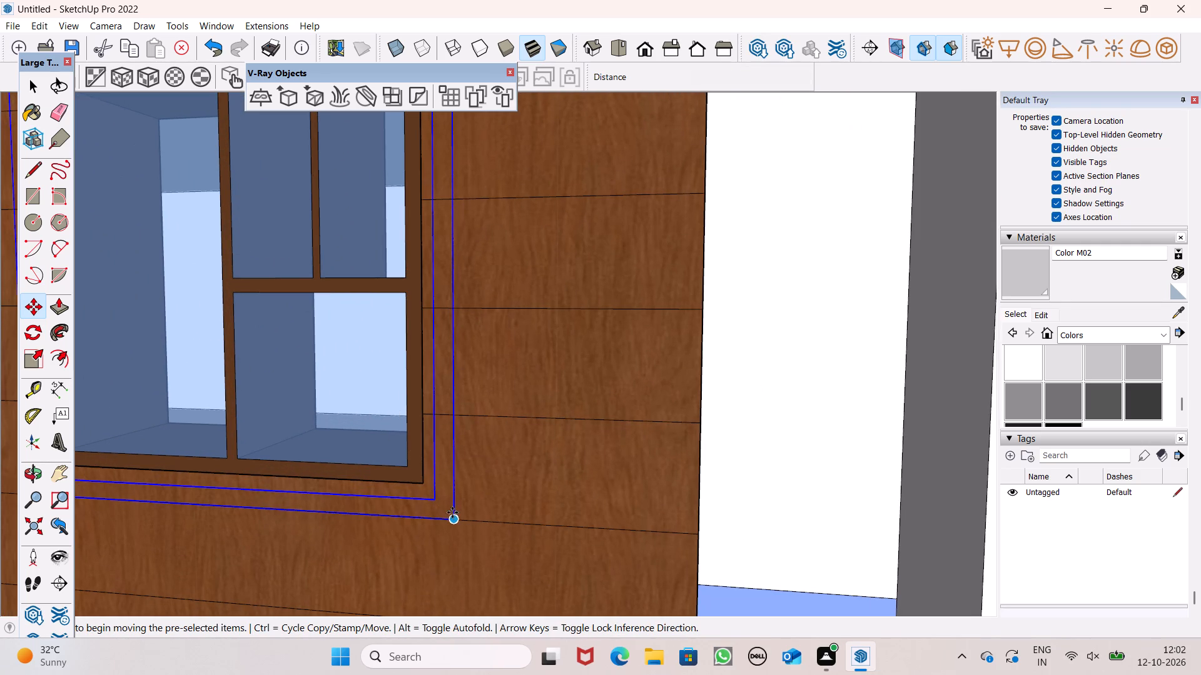
Copy the third window's border band group about 10' 9 3/4" straight down so it surrounds the bottom window.
{"action": "scroll", "coordinate": [481, 396], "scroll_direction": "down", "scroll_amount": 7}
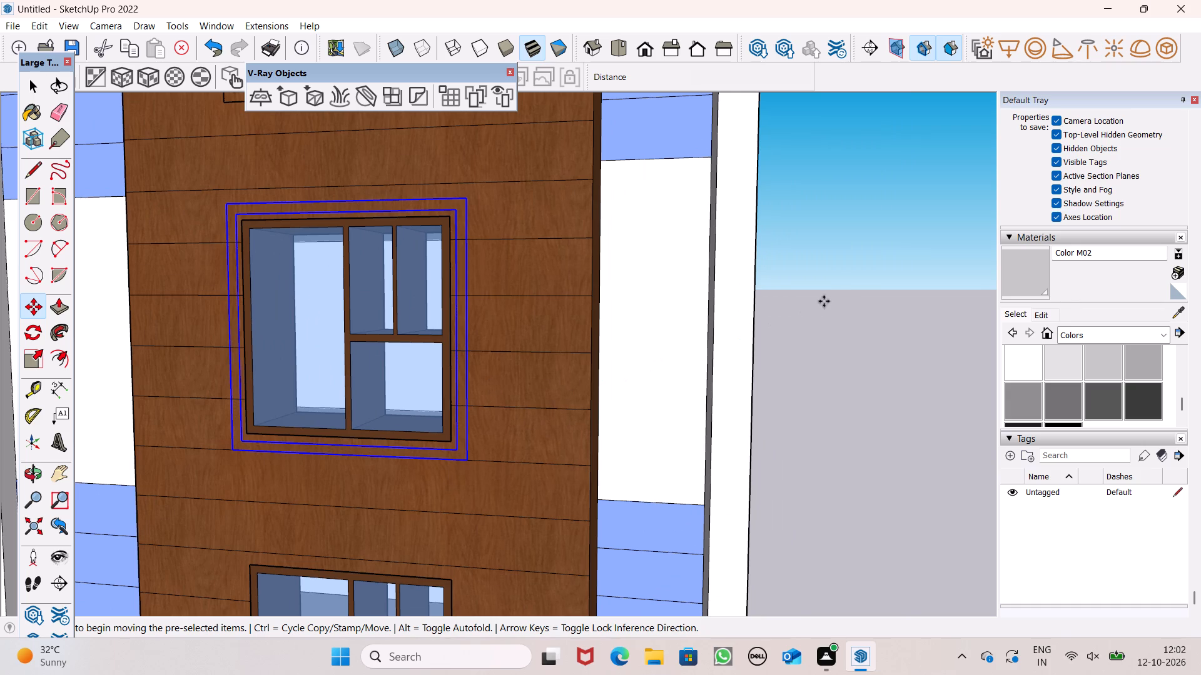
{"action": "key", "text": "space"}
{"action": "left_click", "coordinate": [819, 266]}
{"action": "scroll", "coordinate": [496, 266], "scroll_direction": "down", "scroll_amount": 4}
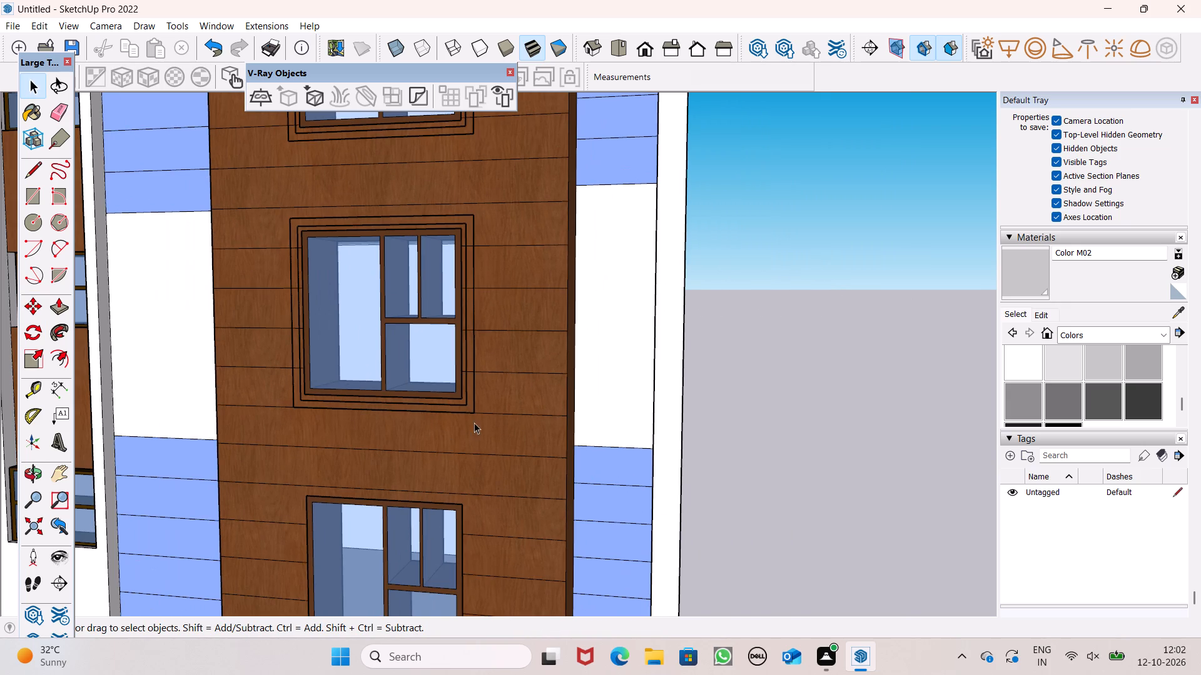
{"action": "scroll", "coordinate": [469, 409], "scroll_direction": "up", "scroll_amount": 4}
{"action": "left_click", "coordinate": [475, 389]}
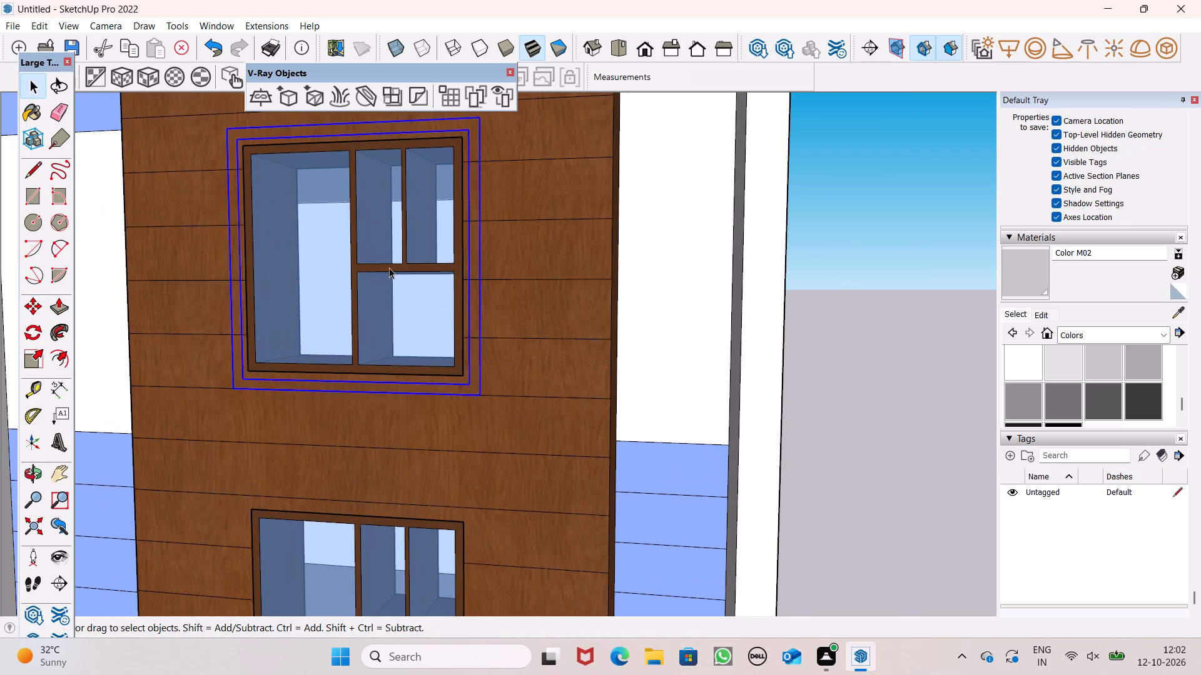
{"action": "scroll", "coordinate": [389, 267], "scroll_direction": "down", "scroll_amount": 7}
{"action": "key", "text": "m"}
{"action": "key", "text": "Return"}
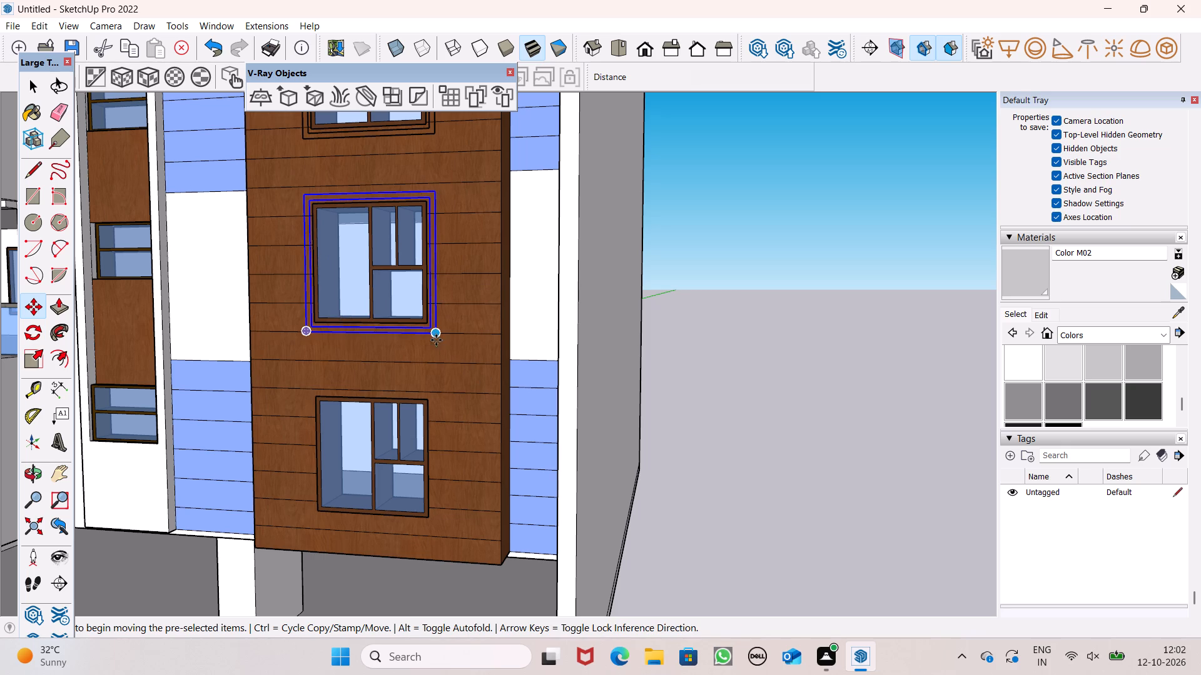
{"action": "left_click_drag", "start_coordinate": [433, 331], "coordinate": [450, 484]}
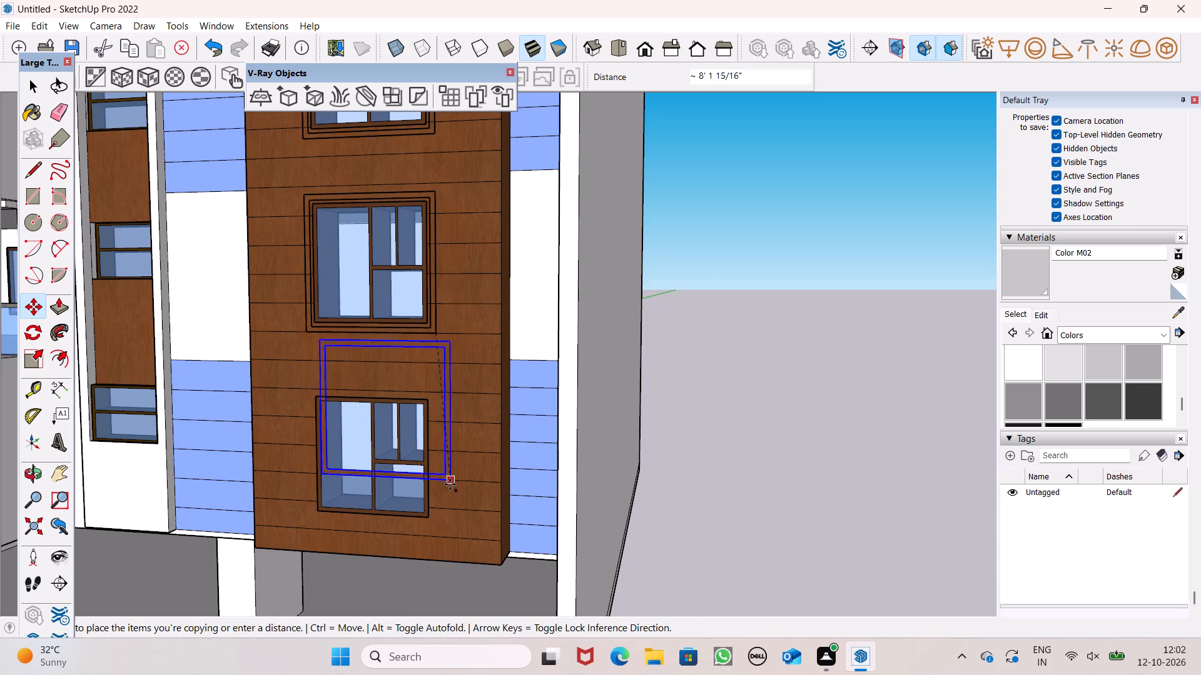
{"action": "left_click_drag", "start_coordinate": [450, 484], "coordinate": [433, 527]}
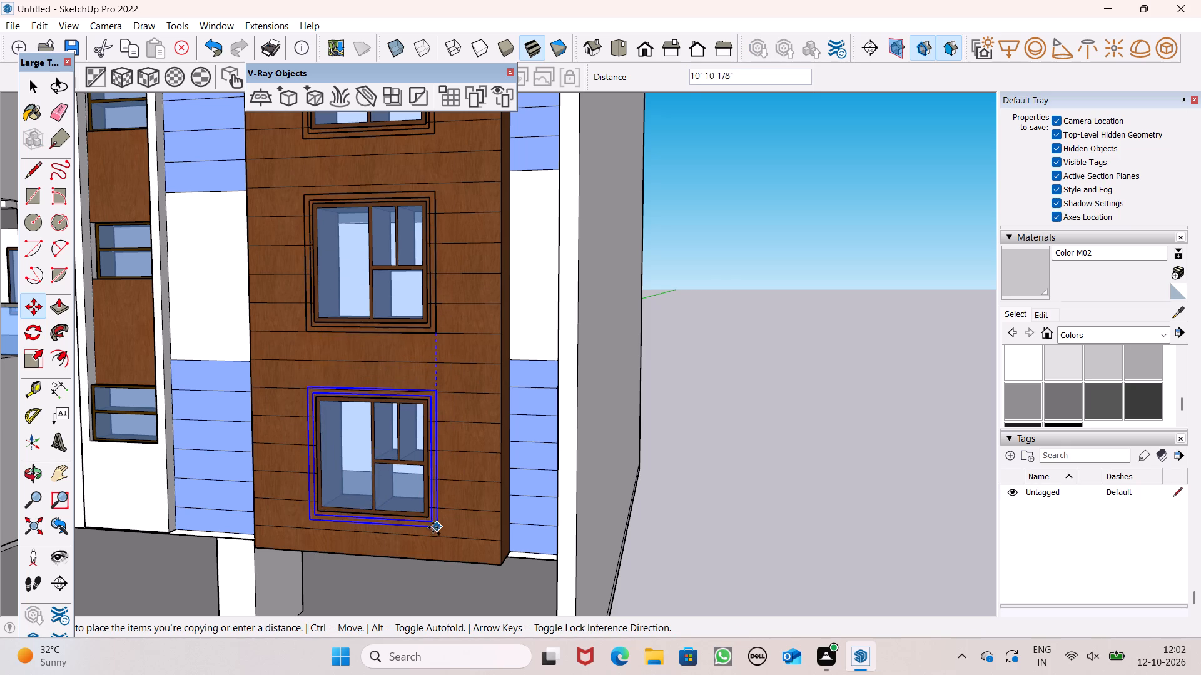
{"action": "left_click_drag", "start_coordinate": [433, 527], "coordinate": [435, 527]}
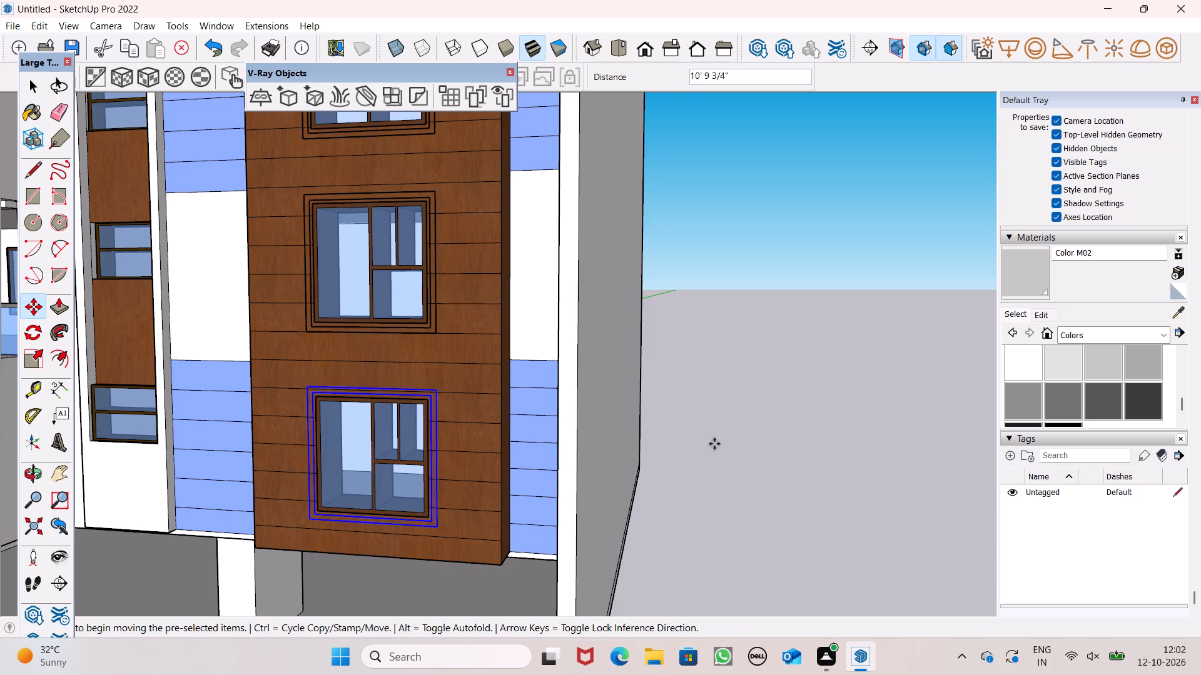
{"action": "scroll", "coordinate": [273, 217], "scroll_direction": "up", "scroll_amount": 3}
{"action": "scroll", "coordinate": [244, 167], "scroll_direction": "down", "scroll_amount": 7}
{"action": "middle_click_drag", "start_coordinate": [392, 509], "coordinate": [431, 493]}
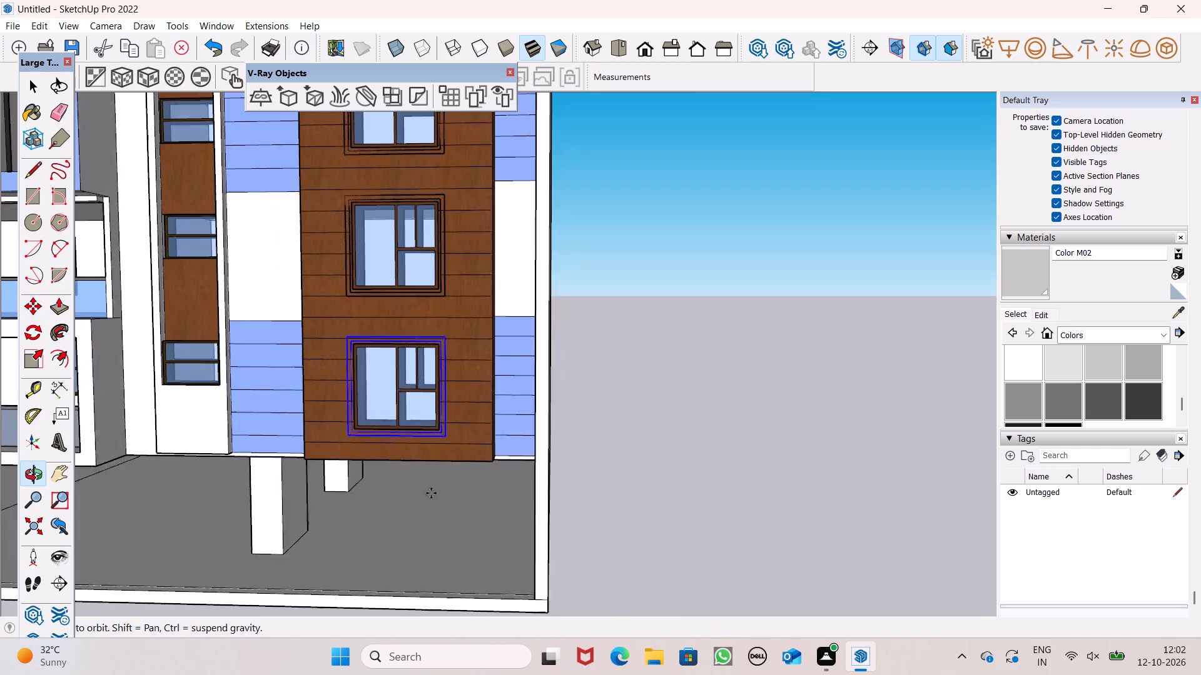
{"action": "middle_click_drag", "start_coordinate": [431, 493], "coordinate": [438, 496]}
{"action": "scroll", "coordinate": [408, 442], "scroll_direction": "up", "scroll_amount": 8}
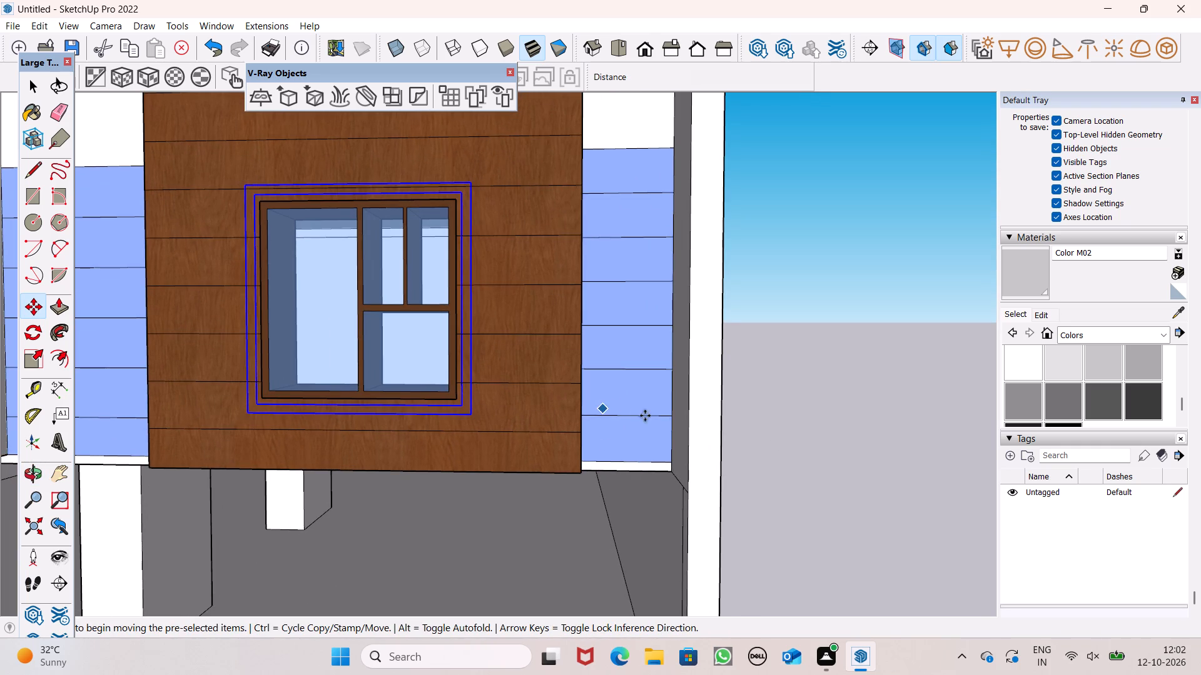
{"action": "key", "text": "space"}
{"action": "left_click", "coordinate": [803, 411]}
Explode the border band group around the bottom wood-clad window.
{"action": "scroll", "coordinate": [454, 342], "scroll_direction": "down", "scroll_amount": 8}
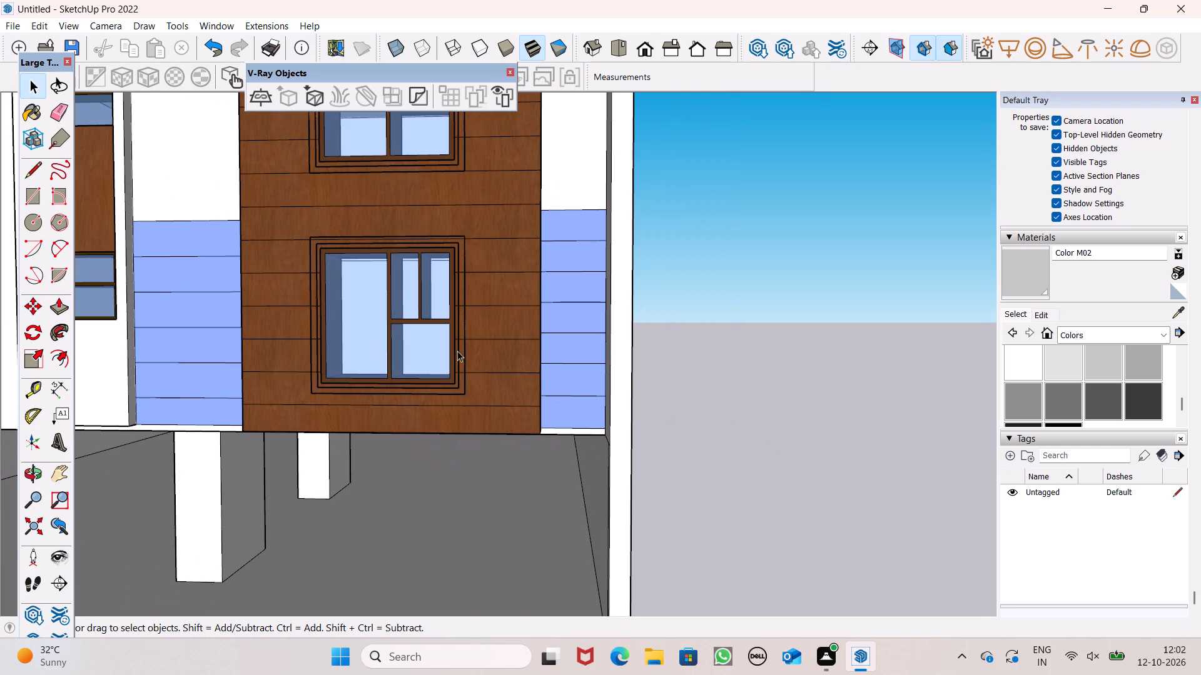
{"action": "left_click", "coordinate": [462, 338]}
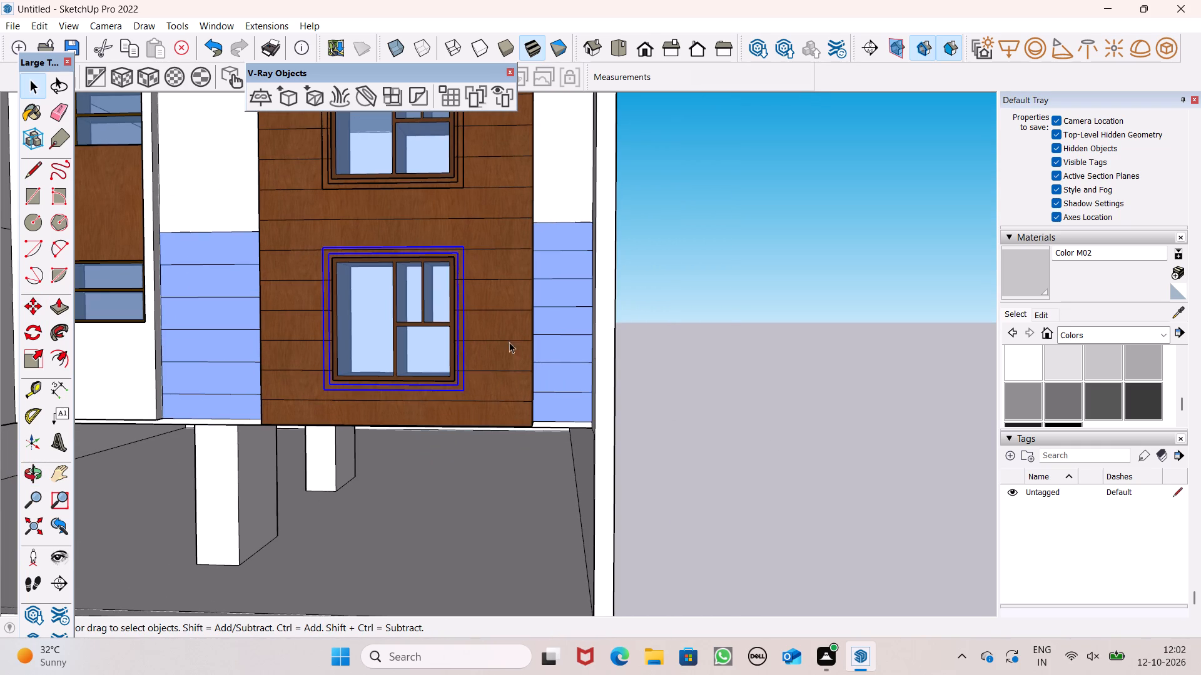
{"action": "right_click", "coordinate": [694, 339]}
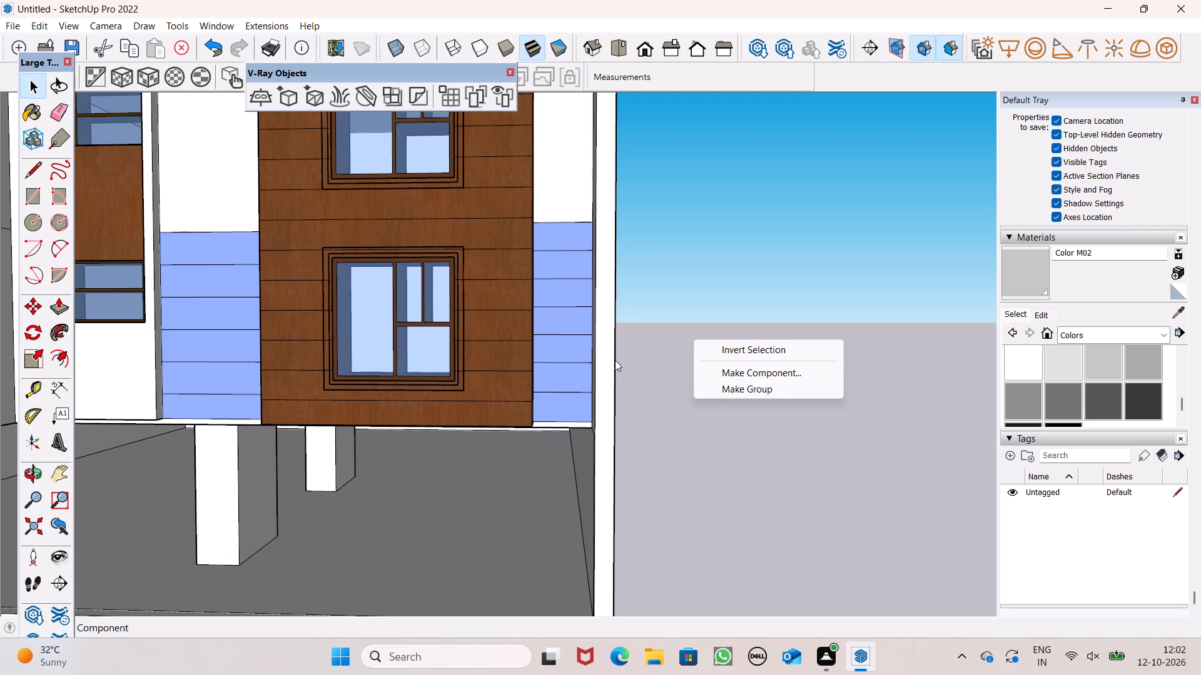
{"action": "left_click", "coordinate": [463, 331]}
{"action": "right_click", "coordinate": [463, 330]}
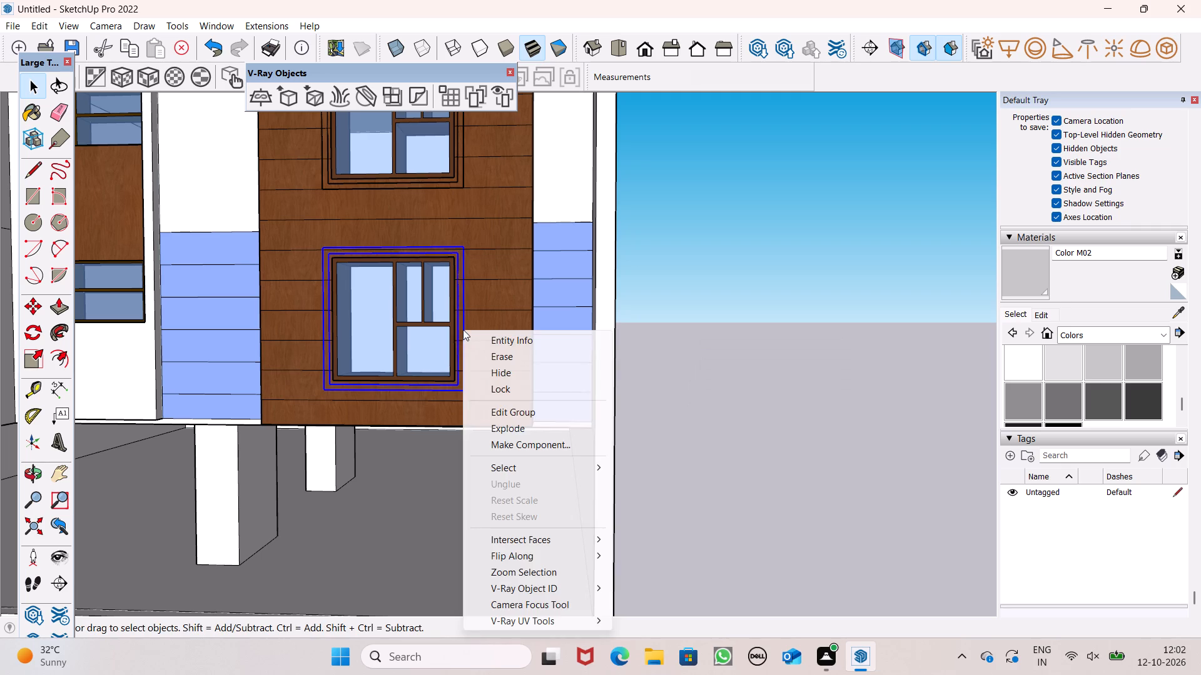
{"action": "left_click", "coordinate": [504, 428]}
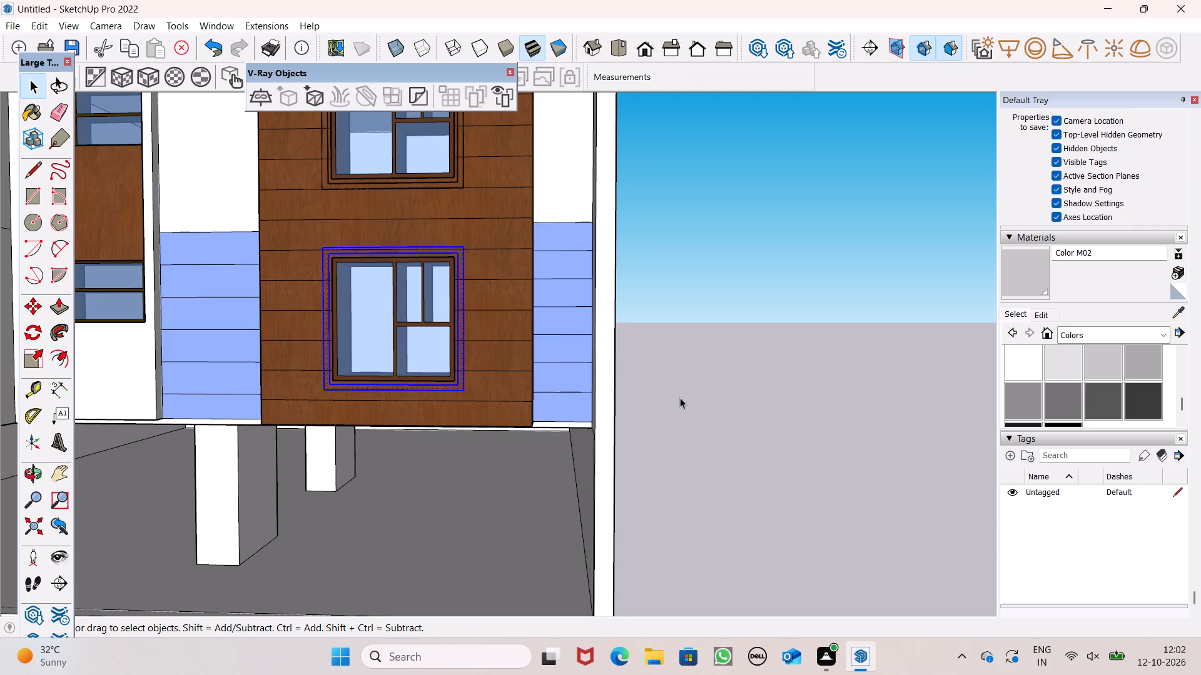
{"action": "left_click", "coordinate": [680, 397]}
{"action": "key", "text": "space"}
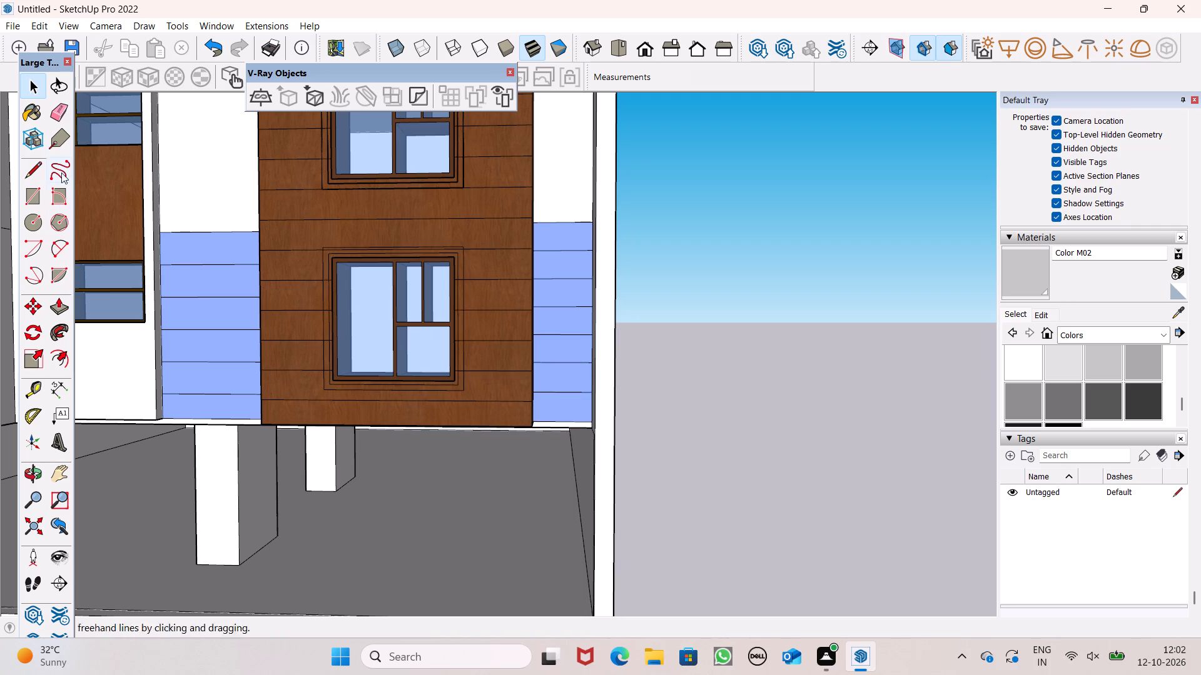
Erase the plank line segments crossing the left side and top of the bottom window's border band.
{"action": "left_click", "coordinate": [61, 114]}
{"action": "scroll", "coordinate": [296, 338], "scroll_direction": "up", "scroll_amount": 7}
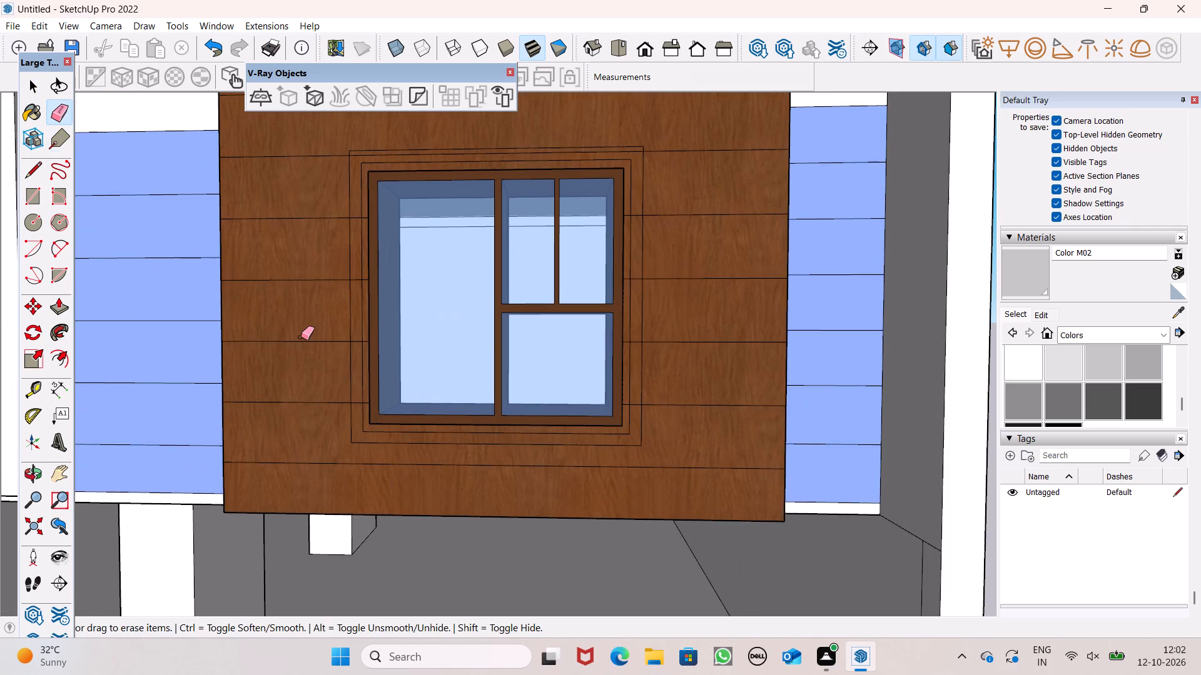
{"action": "scroll", "coordinate": [342, 231], "scroll_direction": "up", "scroll_amount": 7}
{"action": "left_click", "coordinate": [358, 230]}
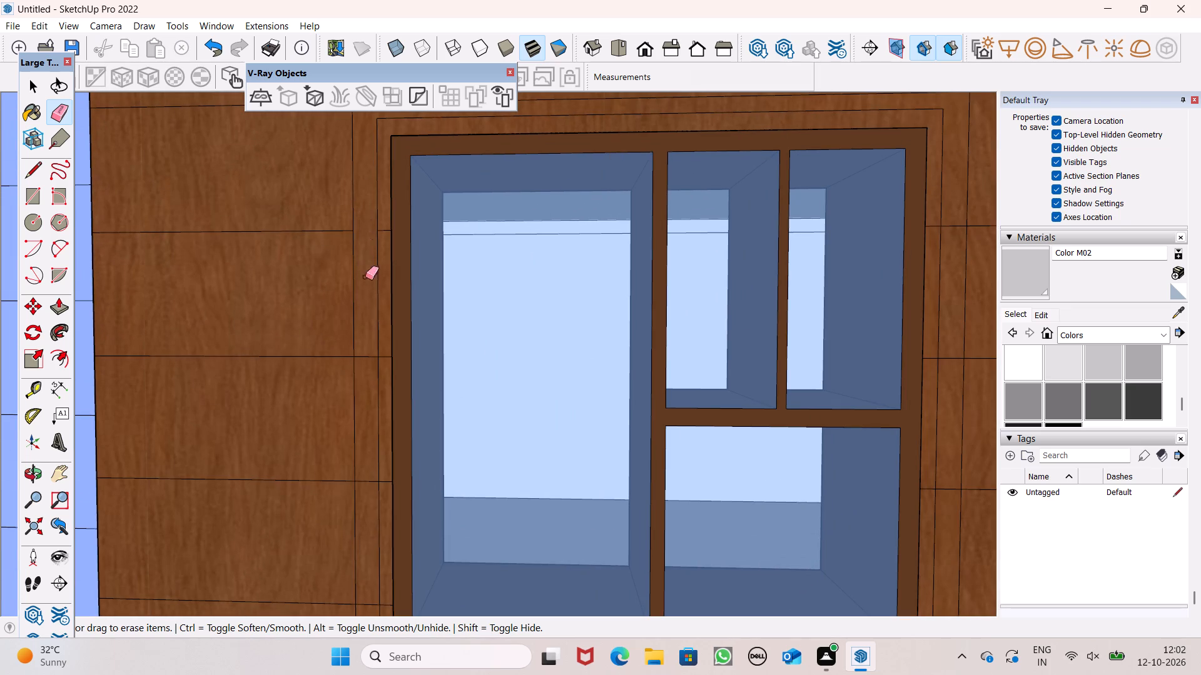
{"action": "left_click", "coordinate": [363, 358]}
{"action": "scroll", "coordinate": [378, 269], "scroll_direction": "down", "scroll_amount": 5}
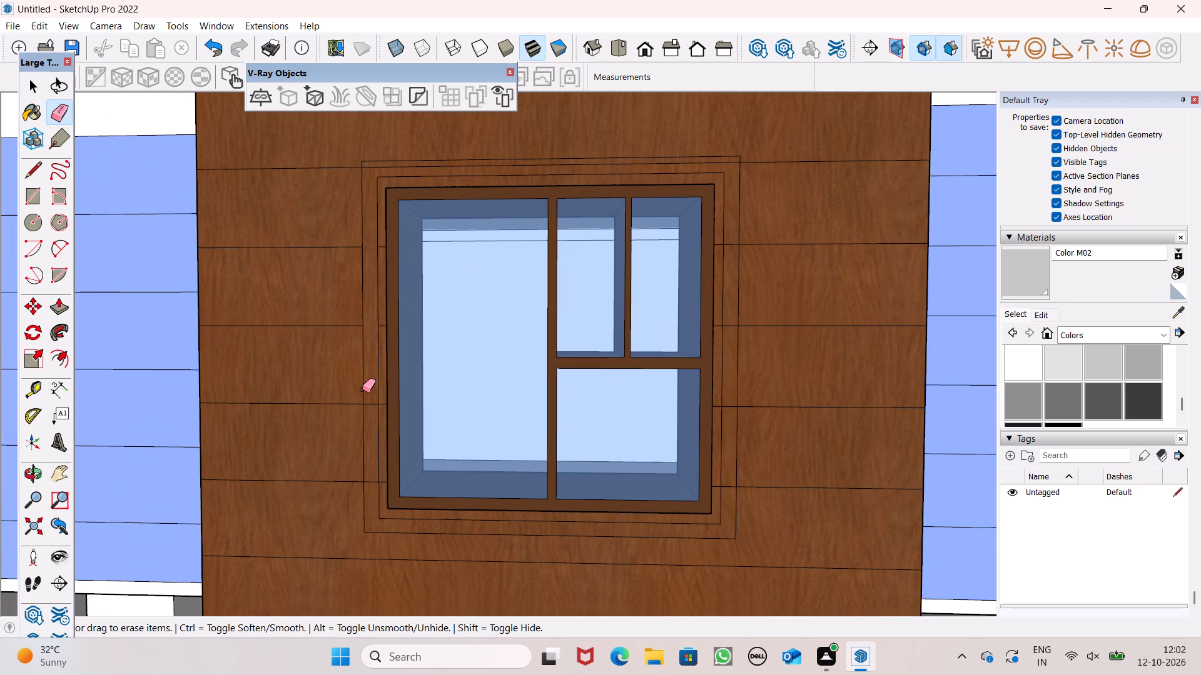
{"action": "left_click", "coordinate": [372, 406]}
{"action": "left_click_drag", "start_coordinate": [372, 489], "coordinate": [369, 482]}
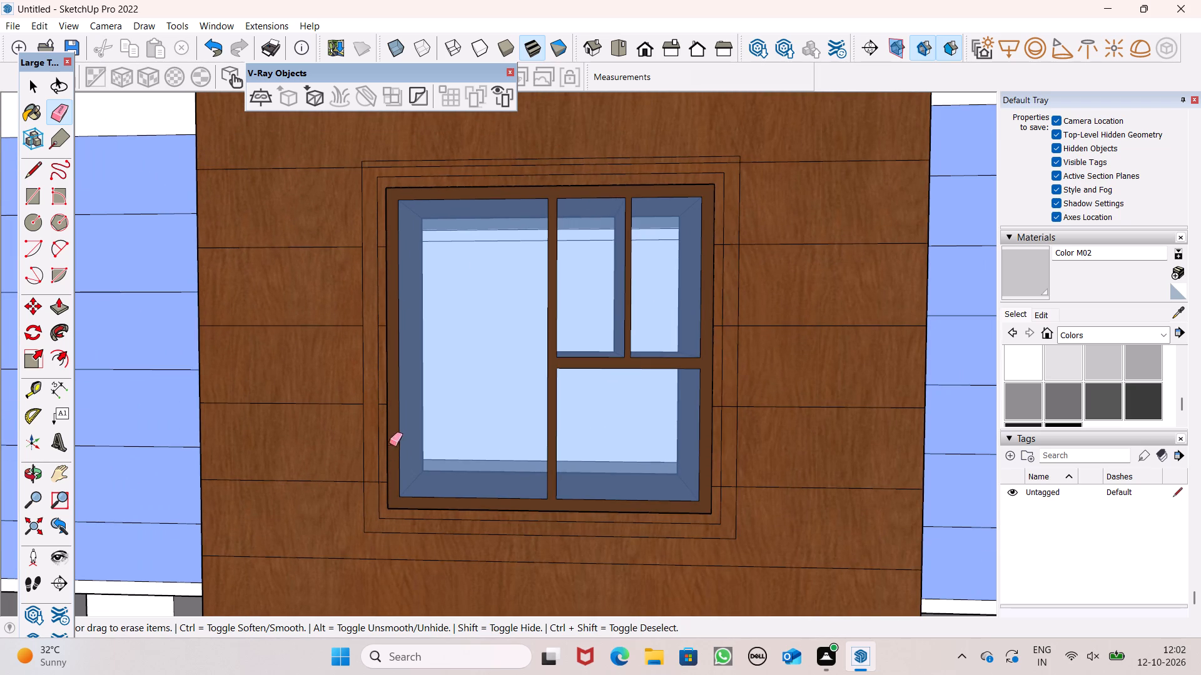
{"action": "scroll", "coordinate": [495, 188], "scroll_direction": "up", "scroll_amount": 7}
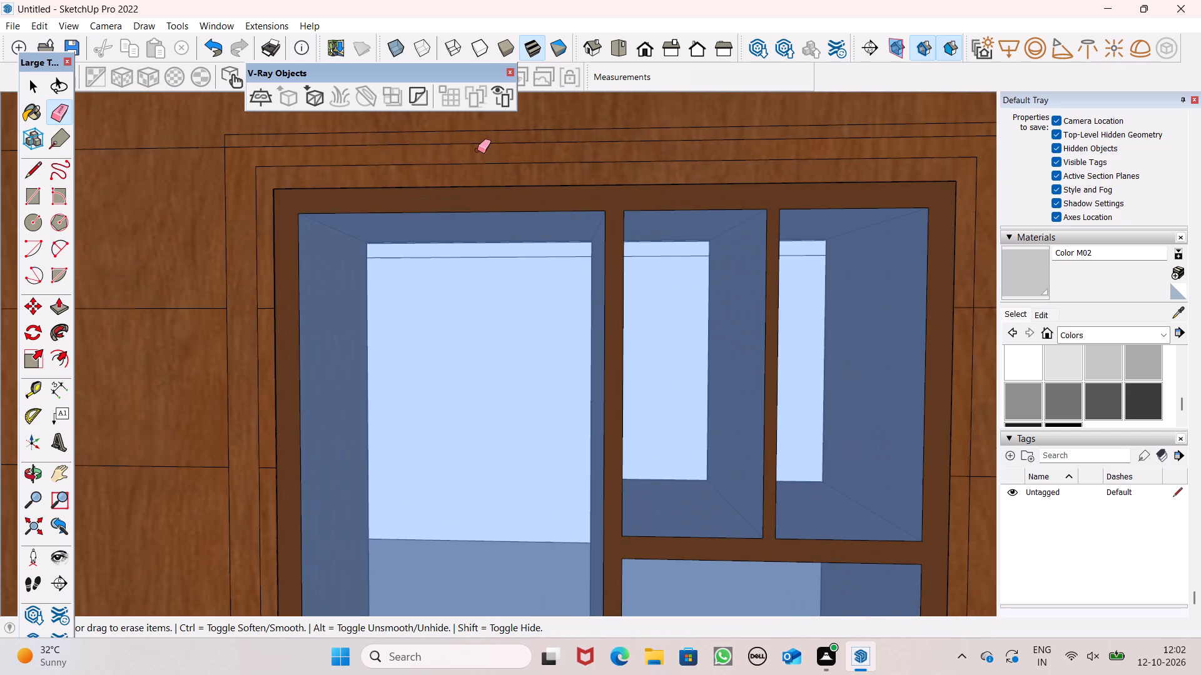
{"action": "left_click_drag", "start_coordinate": [474, 141], "coordinate": [482, 145]}
{"action": "scroll", "coordinate": [325, 162], "scroll_direction": "down", "scroll_amount": 2}
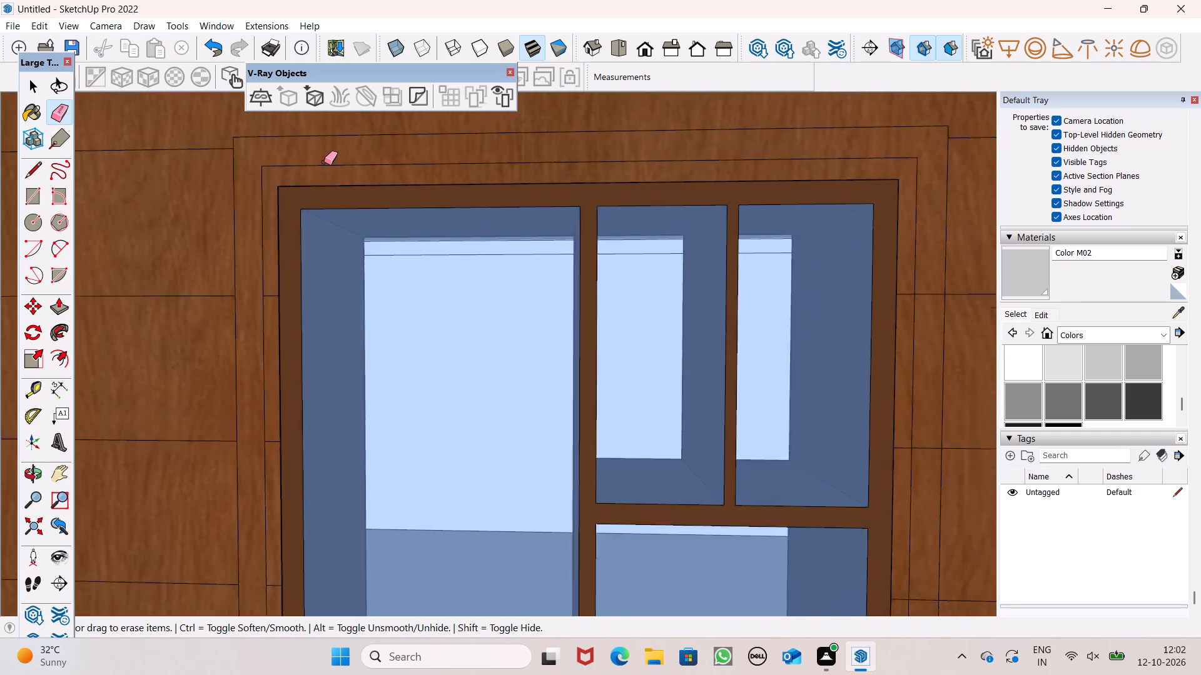
{"action": "scroll", "coordinate": [324, 162], "scroll_direction": "down", "scroll_amount": 2}
{"action": "scroll", "coordinate": [302, 272], "scroll_direction": "up", "scroll_amount": 6}
{"action": "scroll", "coordinate": [275, 259], "scroll_direction": "down", "scroll_amount": 9}
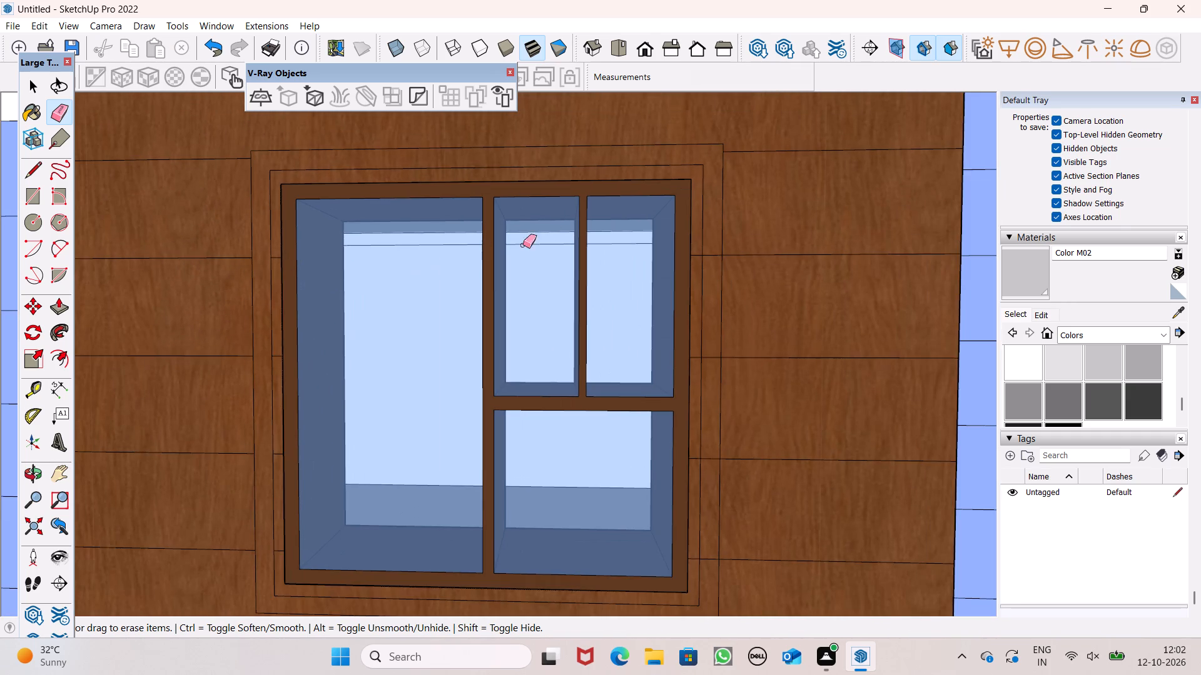
Erase the plank line segments crossing the right side of the bottom window's border band.
{"action": "scroll", "coordinate": [607, 229], "scroll_direction": "up", "scroll_amount": 7}
{"action": "left_click_drag", "start_coordinate": [691, 270], "coordinate": [686, 237]}
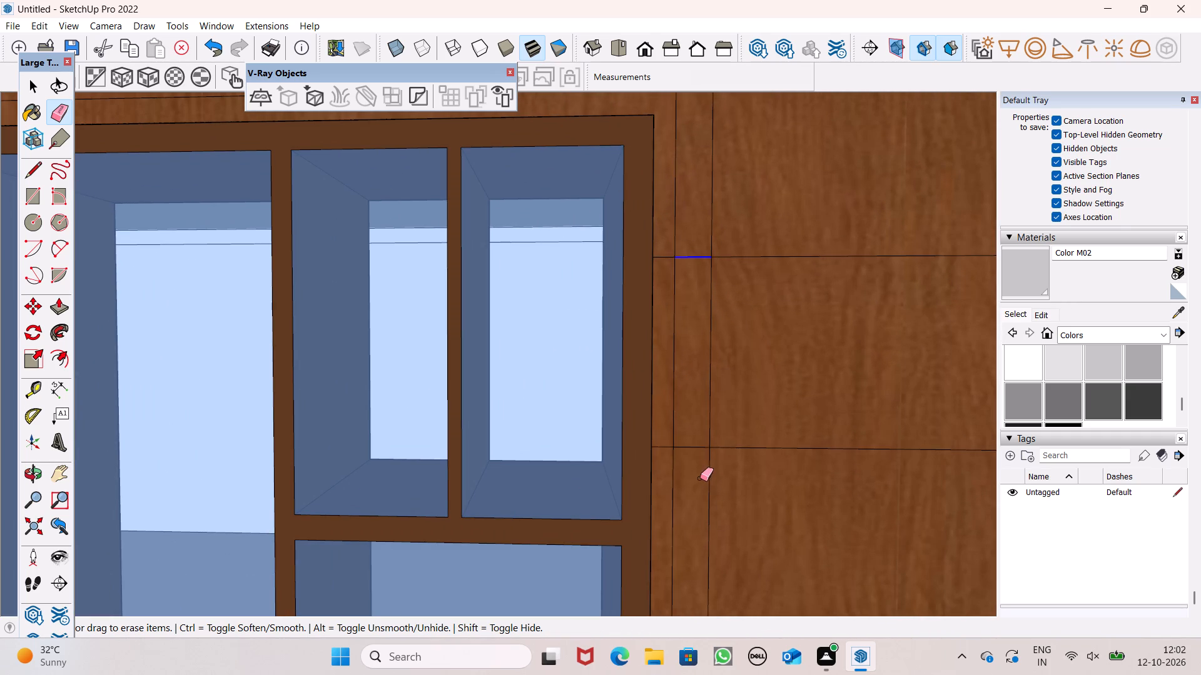
{"action": "left_click_drag", "start_coordinate": [695, 466], "coordinate": [689, 425]}
{"action": "scroll", "coordinate": [624, 318], "scroll_direction": "down", "scroll_amount": 14}
{"action": "scroll", "coordinate": [671, 483], "scroll_direction": "up", "scroll_amount": 2}
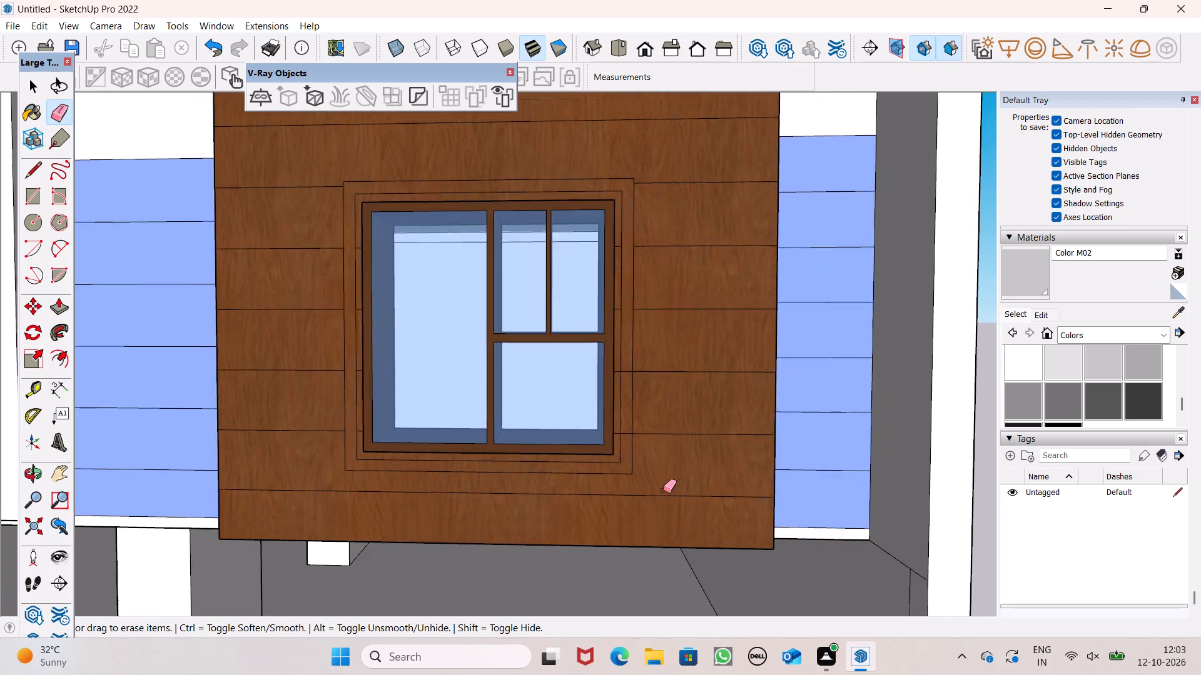
{"action": "scroll", "coordinate": [663, 490], "scroll_direction": "up", "scroll_amount": 3}
{"action": "scroll", "coordinate": [445, 487], "scroll_direction": "up", "scroll_amount": 1}
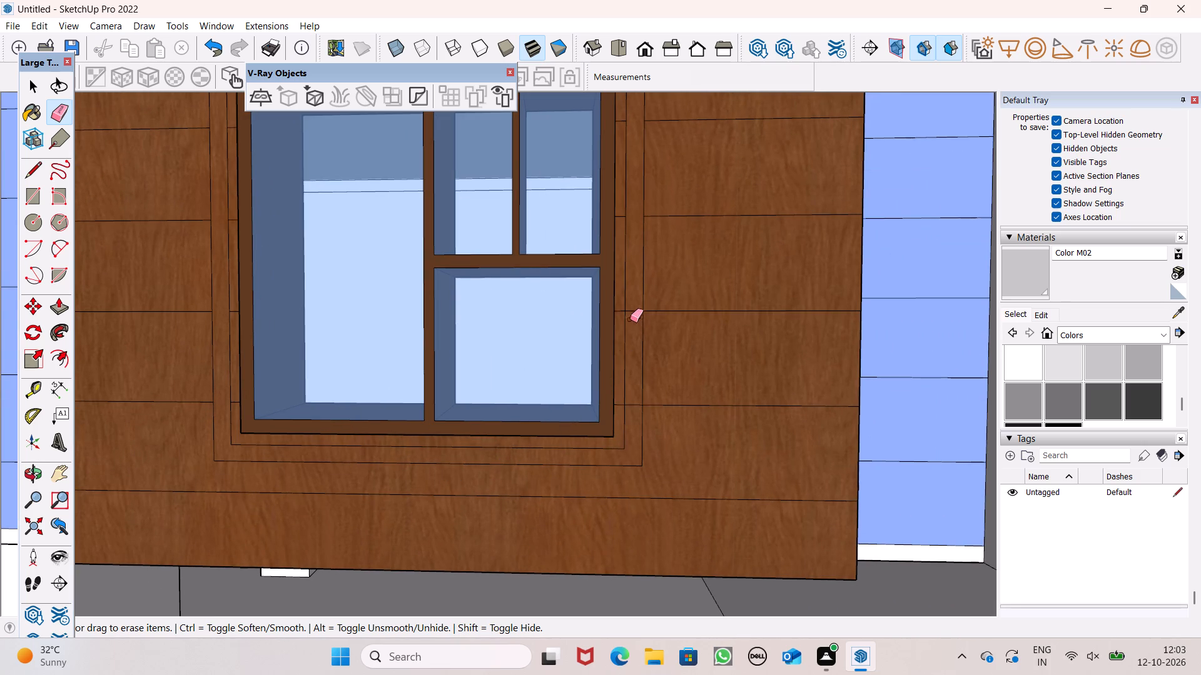
{"action": "scroll", "coordinate": [636, 299], "scroll_direction": "up", "scroll_amount": 6}
{"action": "left_click_drag", "start_coordinate": [637, 311], "coordinate": [638, 333]}
{"action": "left_click_drag", "start_coordinate": [635, 490], "coordinate": [635, 493]}
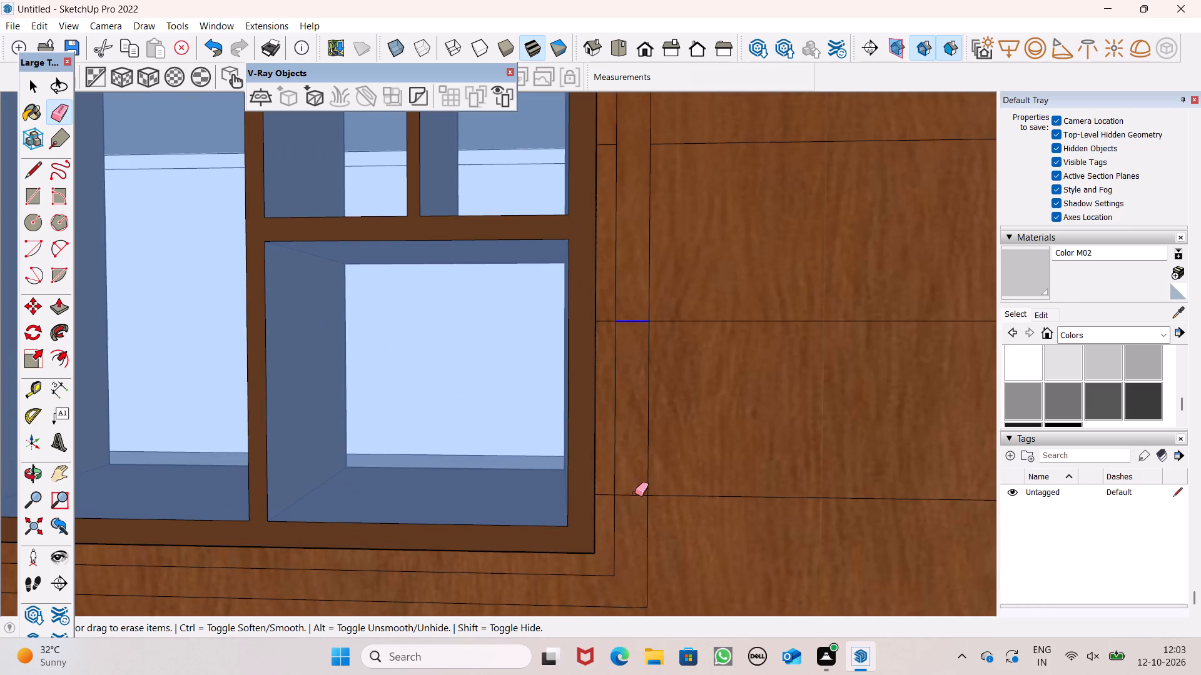
{"action": "left_click_drag", "start_coordinate": [635, 493], "coordinate": [634, 496]}
{"action": "scroll", "coordinate": [656, 359], "scroll_direction": "down", "scroll_amount": 16}
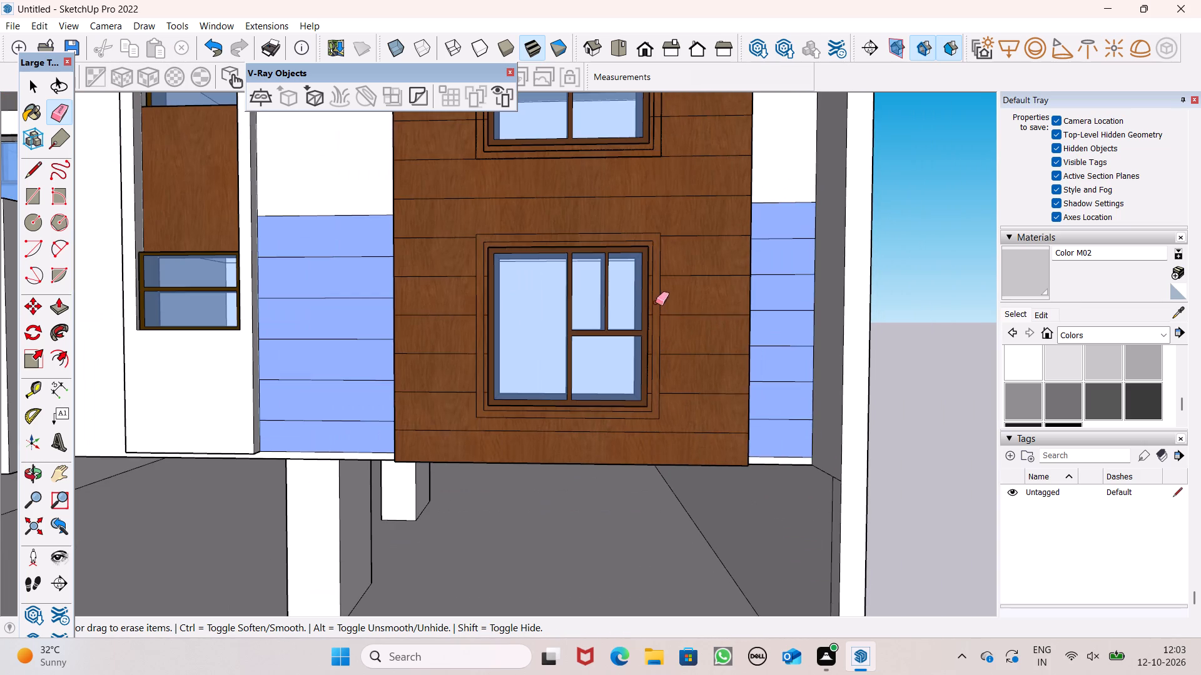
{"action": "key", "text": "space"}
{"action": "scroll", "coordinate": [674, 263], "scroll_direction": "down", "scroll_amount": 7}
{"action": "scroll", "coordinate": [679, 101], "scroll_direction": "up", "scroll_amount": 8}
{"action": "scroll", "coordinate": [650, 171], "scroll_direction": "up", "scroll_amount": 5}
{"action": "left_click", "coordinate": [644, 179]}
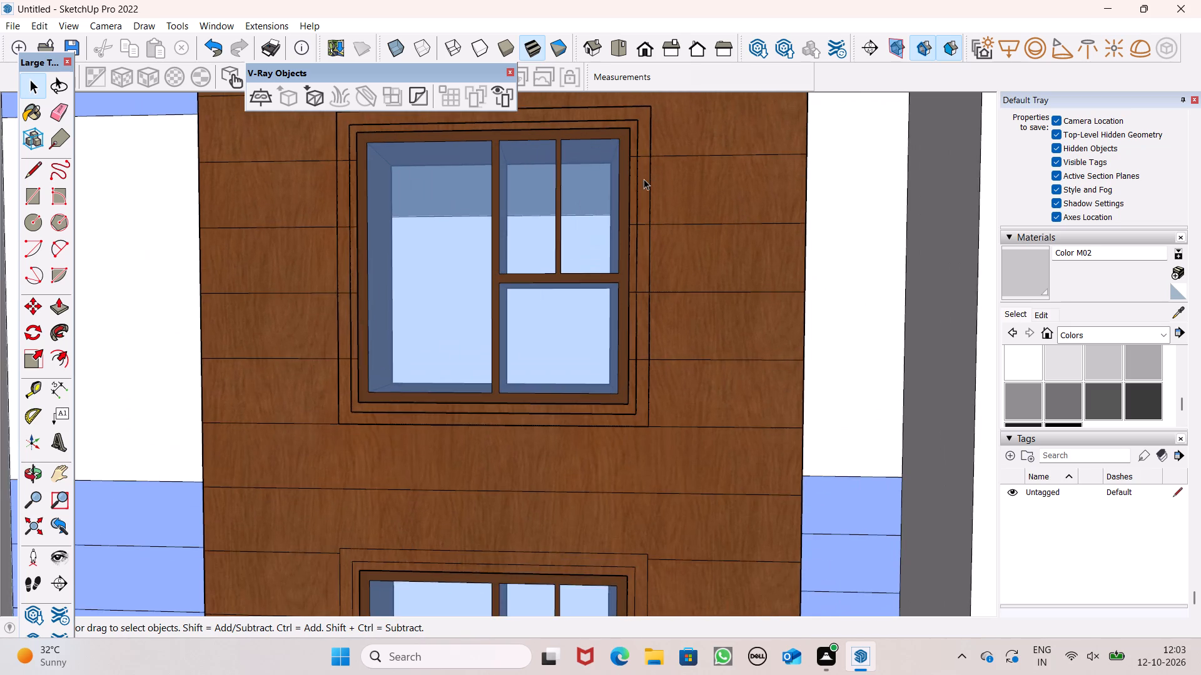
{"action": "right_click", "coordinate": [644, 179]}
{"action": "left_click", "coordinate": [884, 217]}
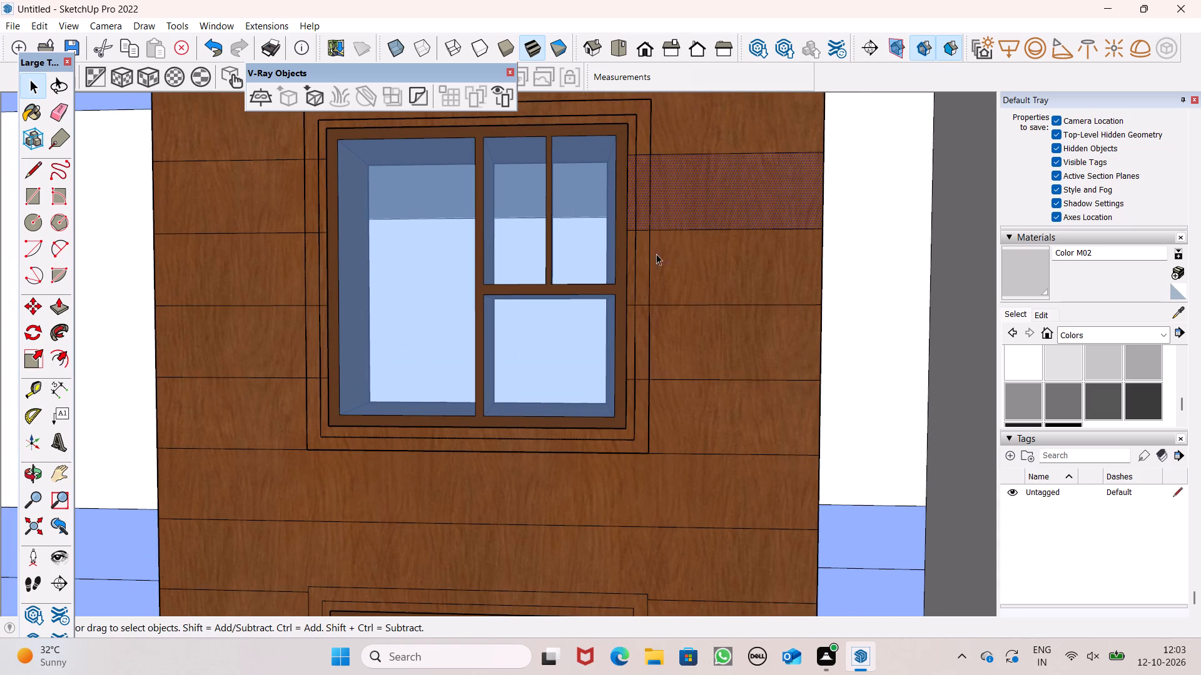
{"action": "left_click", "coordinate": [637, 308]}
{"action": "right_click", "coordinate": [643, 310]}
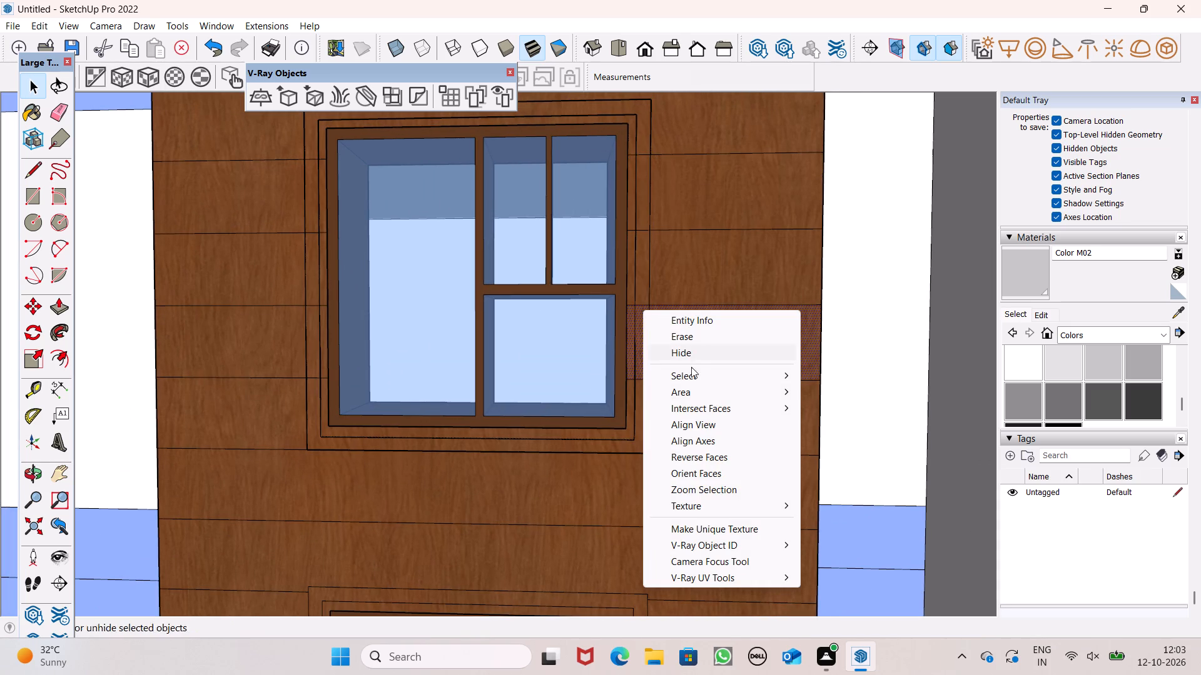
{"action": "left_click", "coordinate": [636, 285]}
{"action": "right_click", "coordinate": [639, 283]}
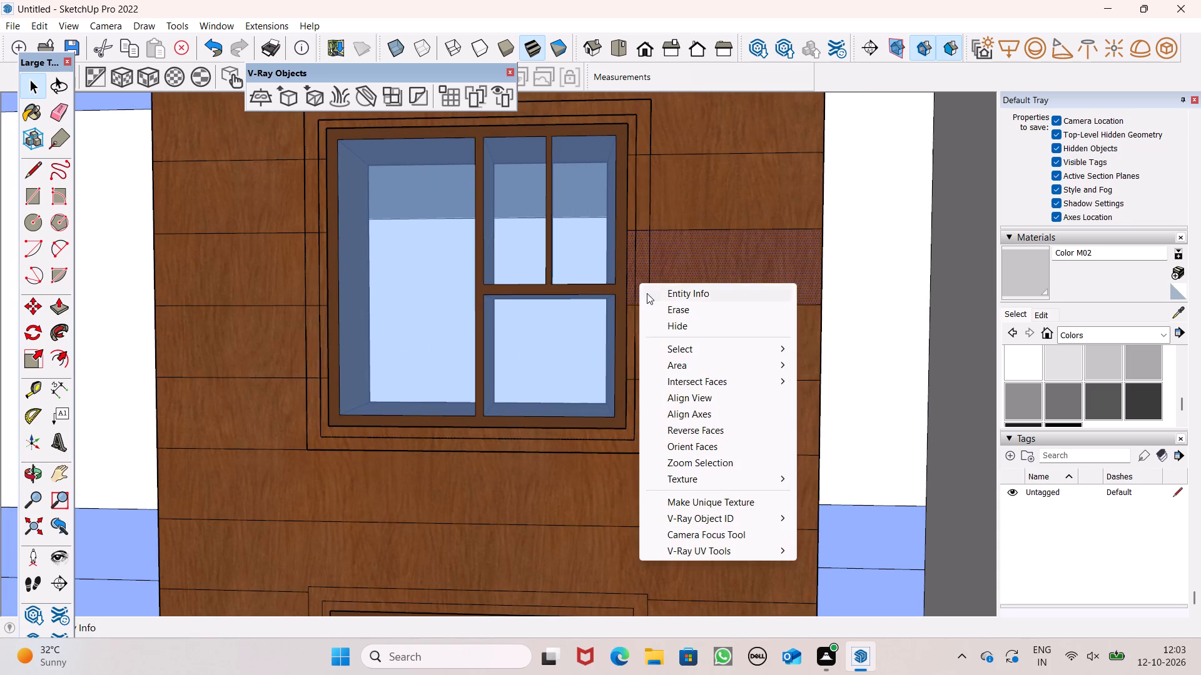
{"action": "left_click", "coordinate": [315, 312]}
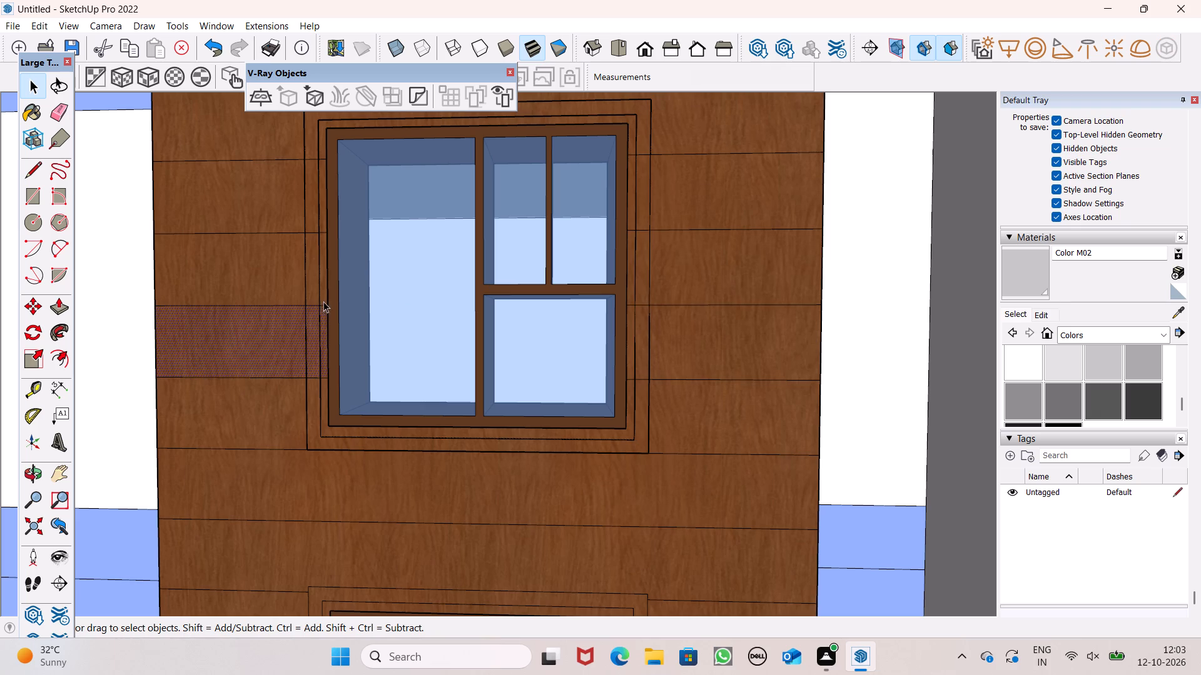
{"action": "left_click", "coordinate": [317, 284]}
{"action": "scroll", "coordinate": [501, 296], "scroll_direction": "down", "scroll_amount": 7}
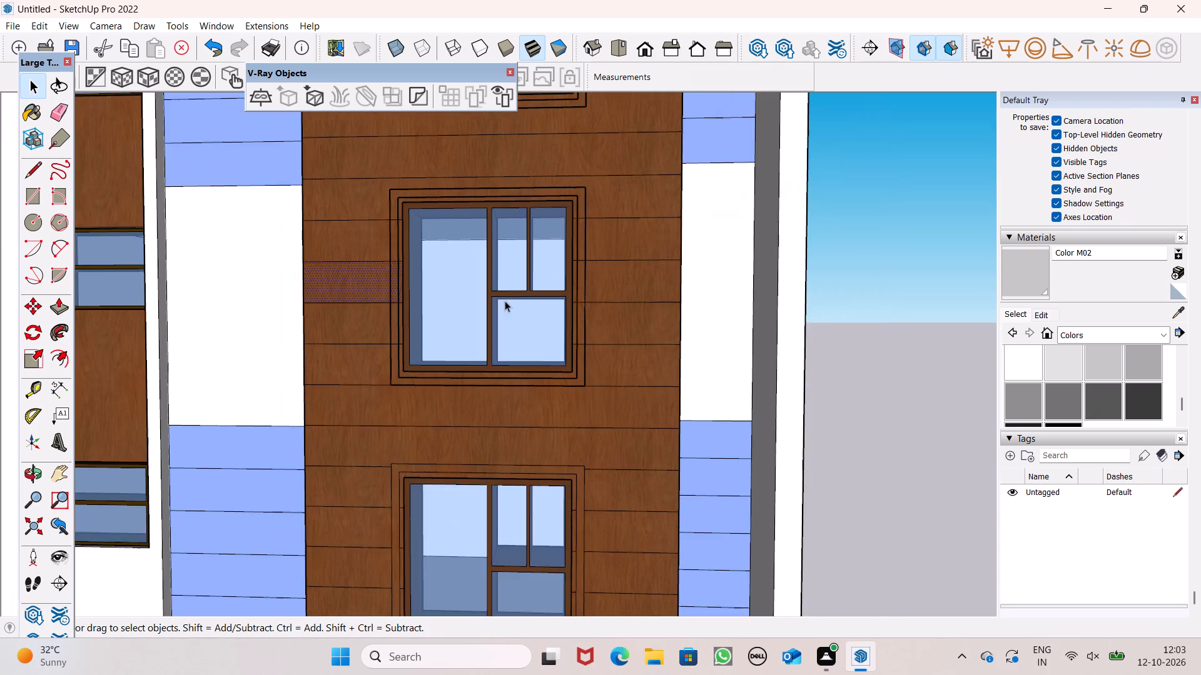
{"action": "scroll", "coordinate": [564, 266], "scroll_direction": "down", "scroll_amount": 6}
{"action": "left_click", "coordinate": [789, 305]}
Explode the border band group around the third wood-clad window from the top.
{"action": "scroll", "coordinate": [486, 226], "scroll_direction": "up", "scroll_amount": 8}
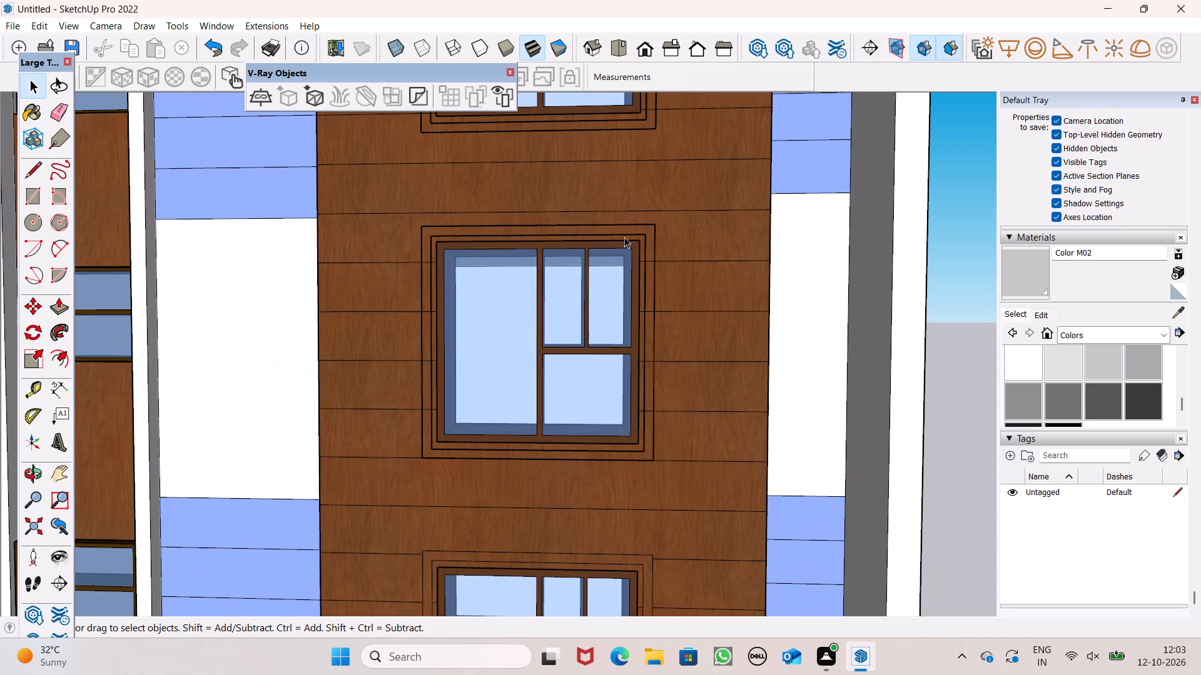
{"action": "scroll", "coordinate": [649, 224], "scroll_direction": "up", "scroll_amount": 7}
{"action": "left_click", "coordinate": [656, 227]}
{"action": "right_click", "coordinate": [651, 227]}
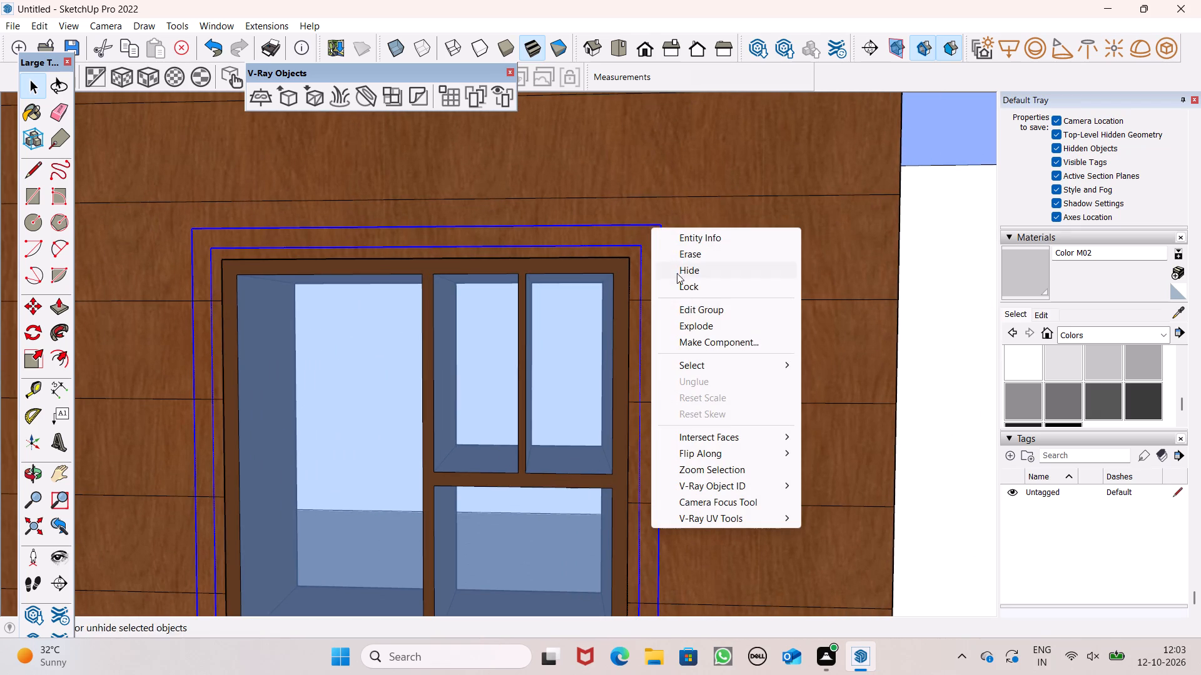
{"action": "left_click", "coordinate": [691, 323]}
{"action": "scroll", "coordinate": [584, 246], "scroll_direction": "down", "scroll_amount": 7}
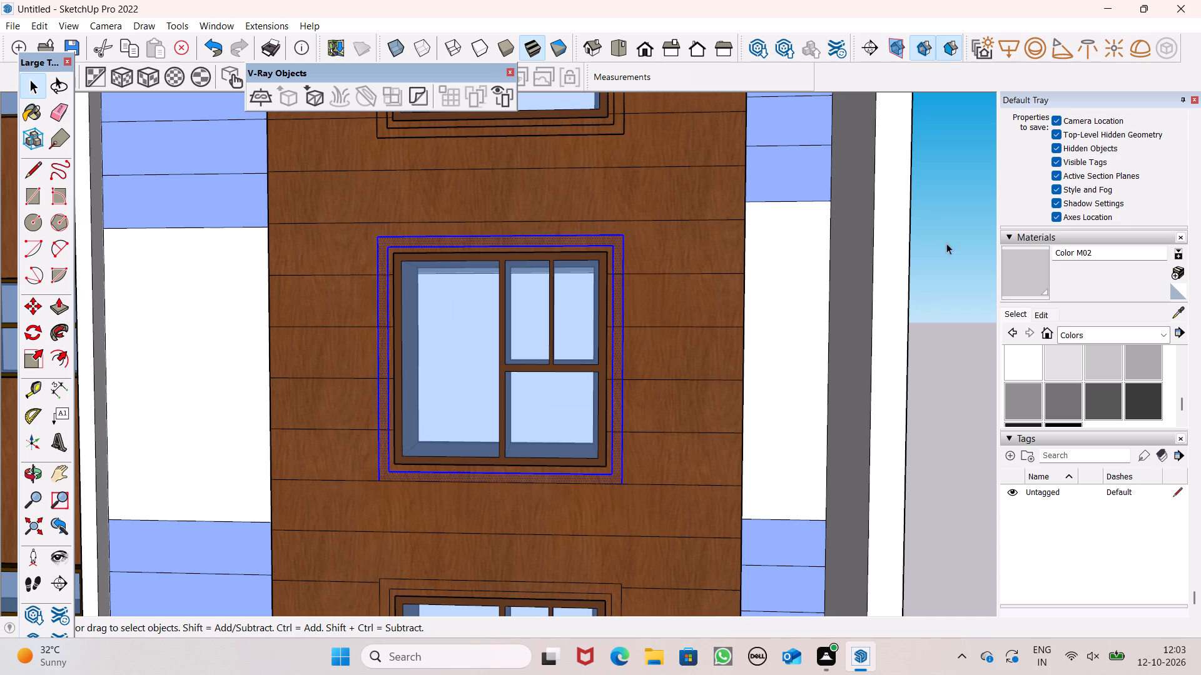
{"action": "left_click", "coordinate": [958, 240]}
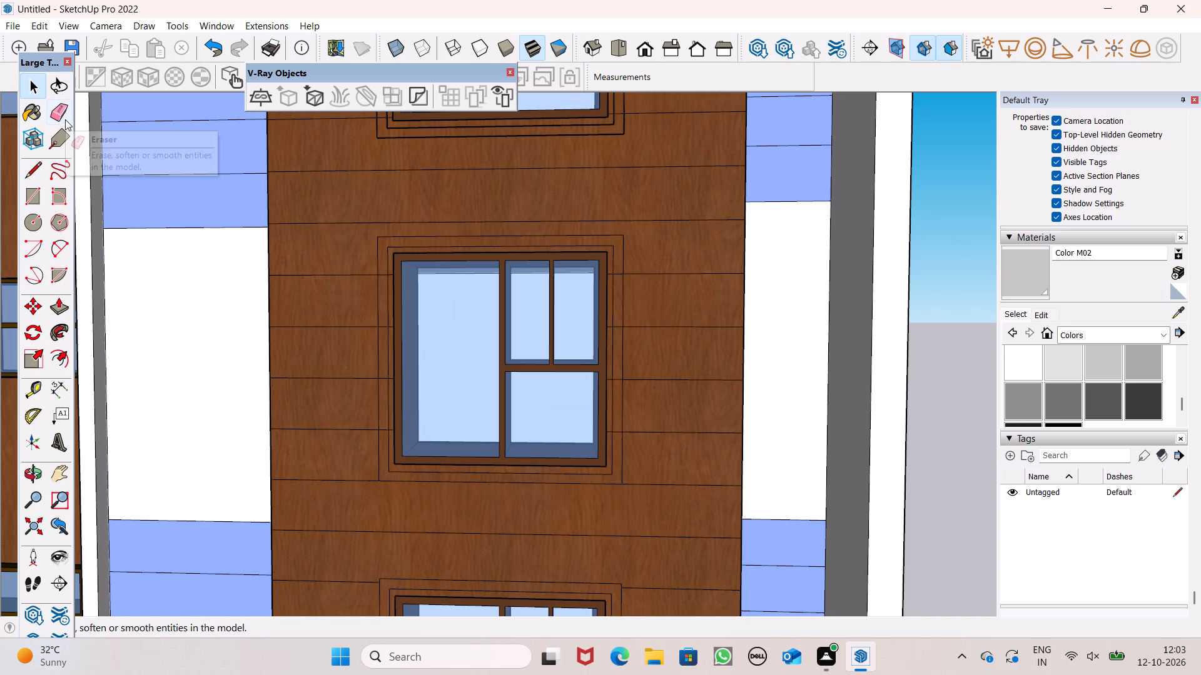
Erase the upper two plank line segments crossing the left side of the third window's border band.
{"action": "left_click", "coordinate": [59, 119]}
{"action": "scroll", "coordinate": [390, 298], "scroll_direction": "up", "scroll_amount": 13}
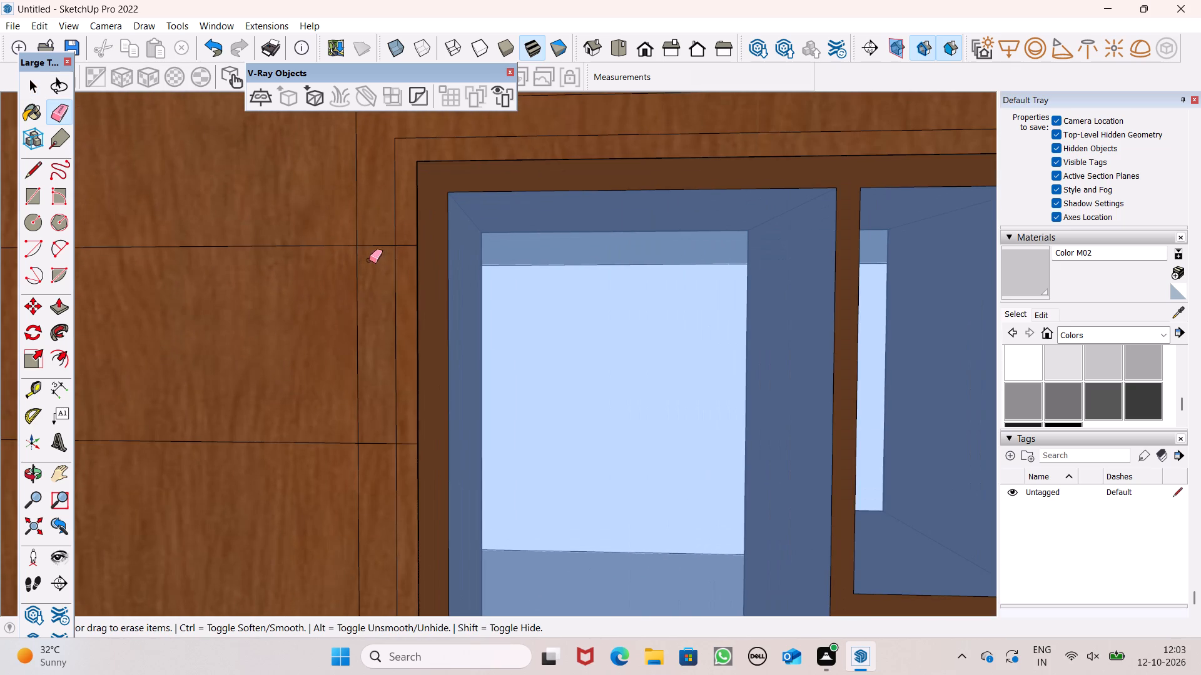
{"action": "left_click_drag", "start_coordinate": [369, 256], "coordinate": [368, 239]}
{"action": "left_click_drag", "start_coordinate": [384, 438], "coordinate": [378, 445]}
Erase the upper two plank line segments crossing the right side of the third window's border band.
{"action": "scroll", "coordinate": [519, 104], "scroll_direction": "down", "scroll_amount": 5}
{"action": "scroll", "coordinate": [512, 224], "scroll_direction": "down", "scroll_amount": 6}
{"action": "scroll", "coordinate": [834, 169], "scroll_direction": "up", "scroll_amount": 6}
{"action": "scroll", "coordinate": [778, 239], "scroll_direction": "up", "scroll_amount": 4}
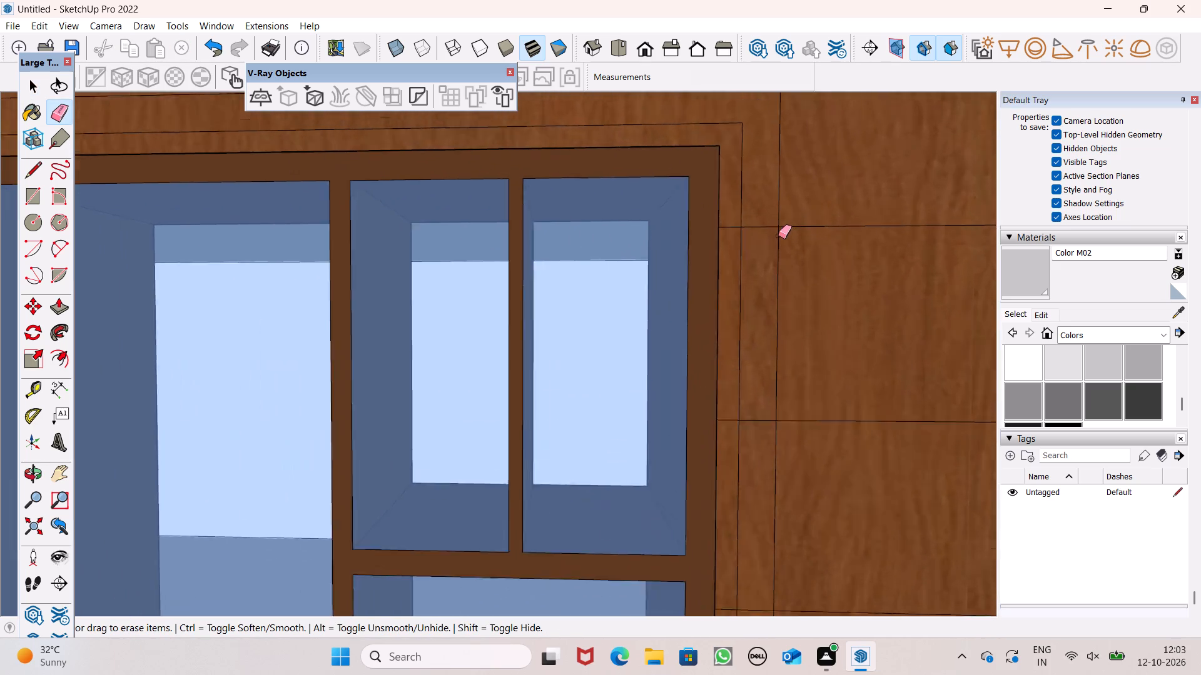
{"action": "scroll", "coordinate": [778, 236], "scroll_direction": "up", "scroll_amount": 3}
{"action": "left_click_drag", "start_coordinate": [761, 222], "coordinate": [756, 229]}
{"action": "scroll", "coordinate": [723, 152], "scroll_direction": "down", "scroll_amount": 11}
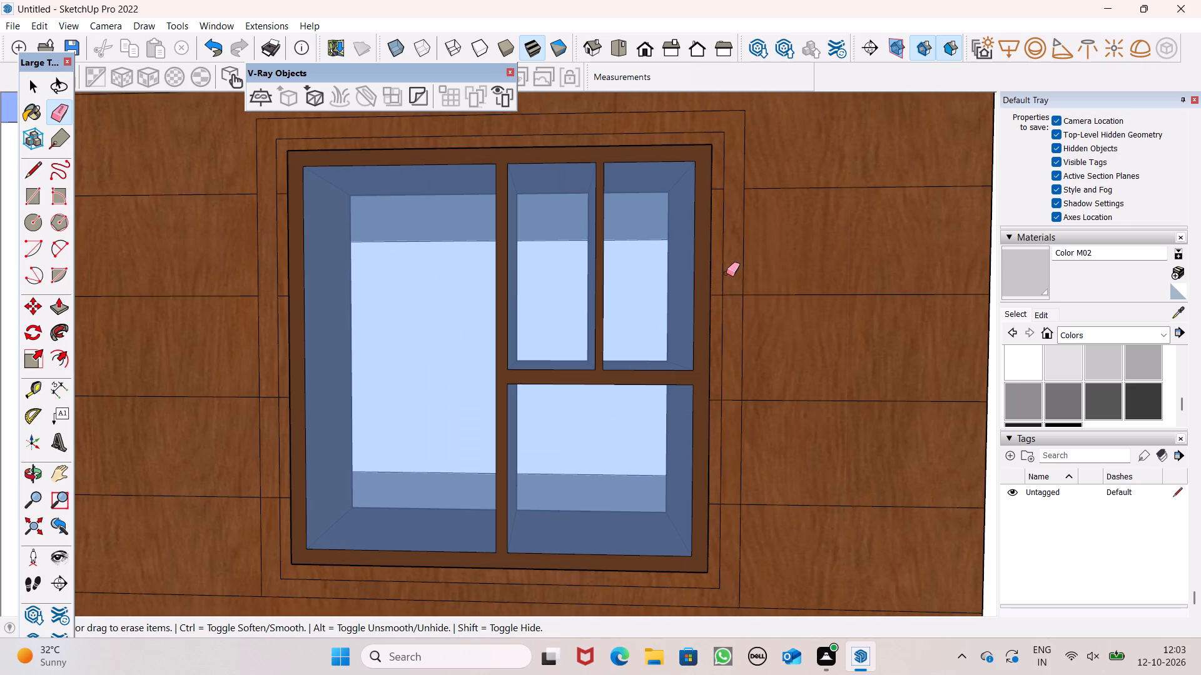
{"action": "left_click", "coordinate": [726, 278]}
{"action": "left_click", "coordinate": [731, 286]}
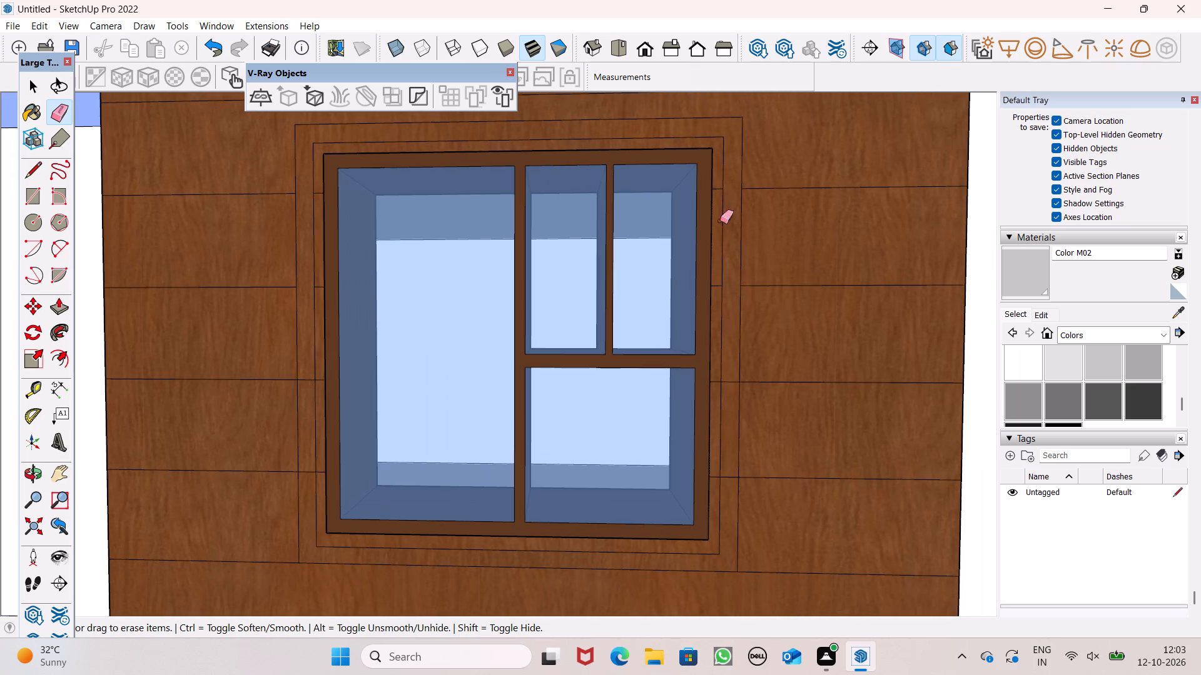
Erase the lower two plank line segments crossing the right side of the third window's border band.
{"action": "scroll", "coordinate": [674, 148], "scroll_direction": "down", "scroll_amount": 6}
{"action": "scroll", "coordinate": [692, 127], "scroll_direction": "up", "scroll_amount": 1}
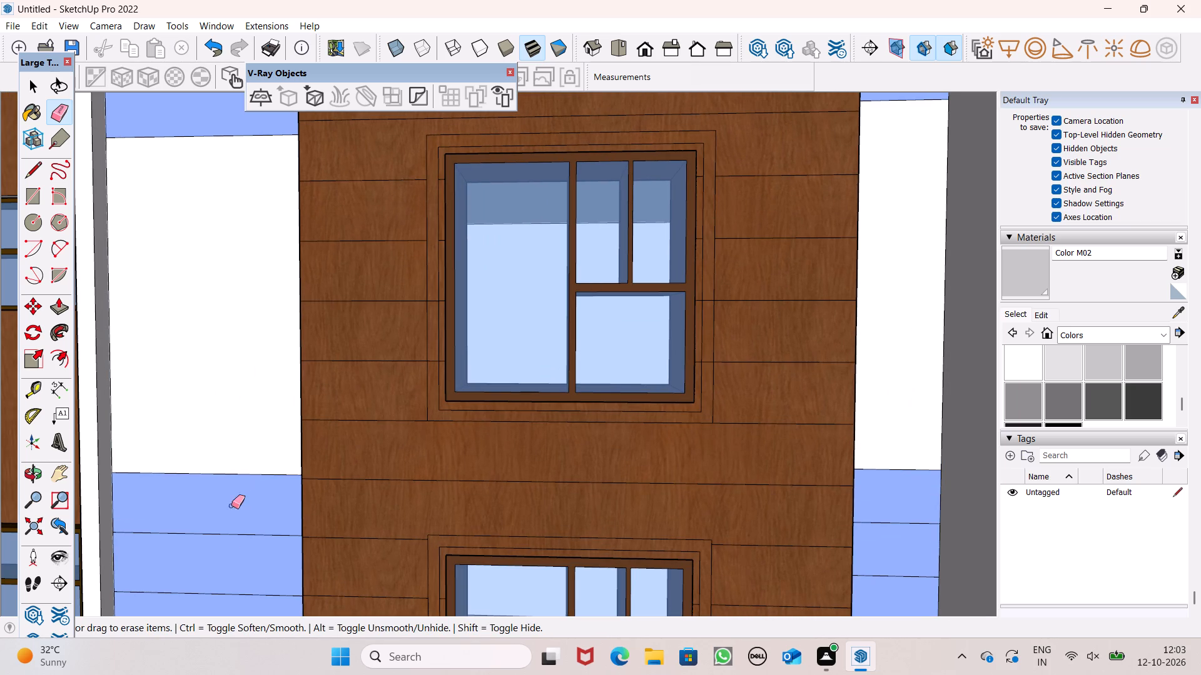
{"action": "scroll", "coordinate": [762, 356], "scroll_direction": "up", "scroll_amount": 6}
{"action": "scroll", "coordinate": [645, 284], "scroll_direction": "up", "scroll_amount": 6}
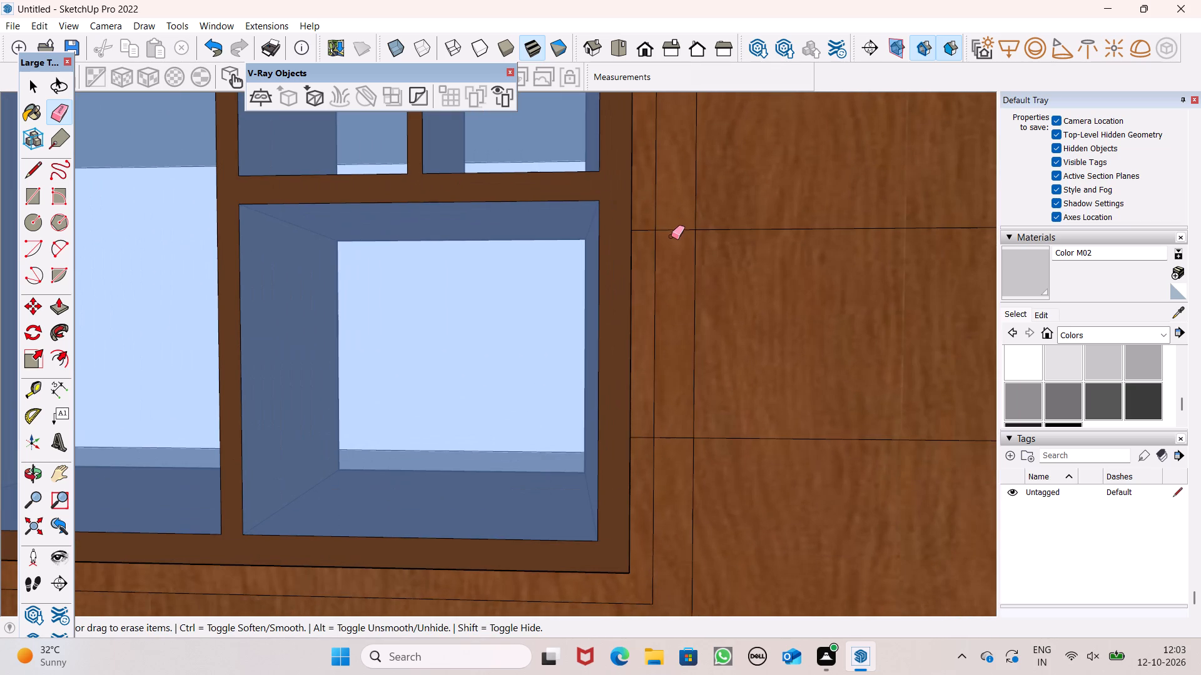
{"action": "left_click", "coordinate": [672, 234]}
{"action": "left_click_drag", "start_coordinate": [674, 219], "coordinate": [674, 249]}
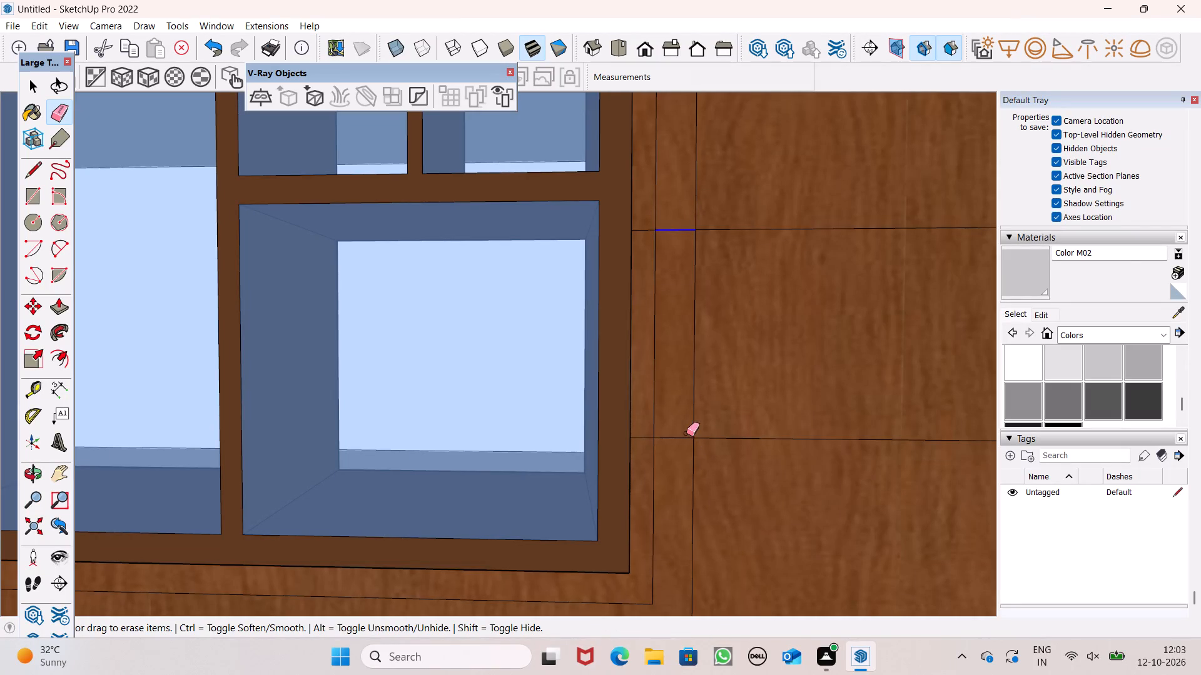
{"action": "left_click_drag", "start_coordinate": [686, 433], "coordinate": [677, 449]}
Erase the remaining lower plank line segments crossing the left side of the third window's border band.
{"action": "scroll", "coordinate": [780, 411], "scroll_direction": "down", "scroll_amount": 8}
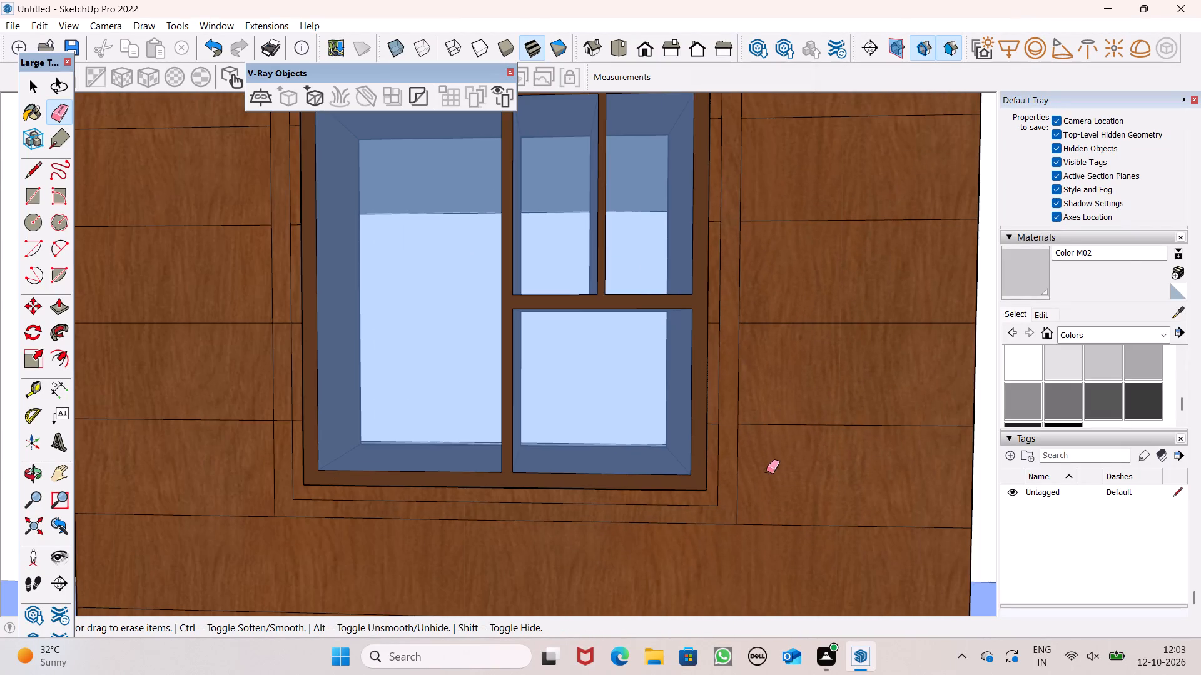
{"action": "scroll", "coordinate": [764, 472], "scroll_direction": "down", "scroll_amount": 3}
{"action": "scroll", "coordinate": [381, 354], "scroll_direction": "up", "scroll_amount": 11}
{"action": "left_click", "coordinate": [409, 357]}
{"action": "scroll", "coordinate": [409, 339], "scroll_direction": "down", "scroll_amount": 9}
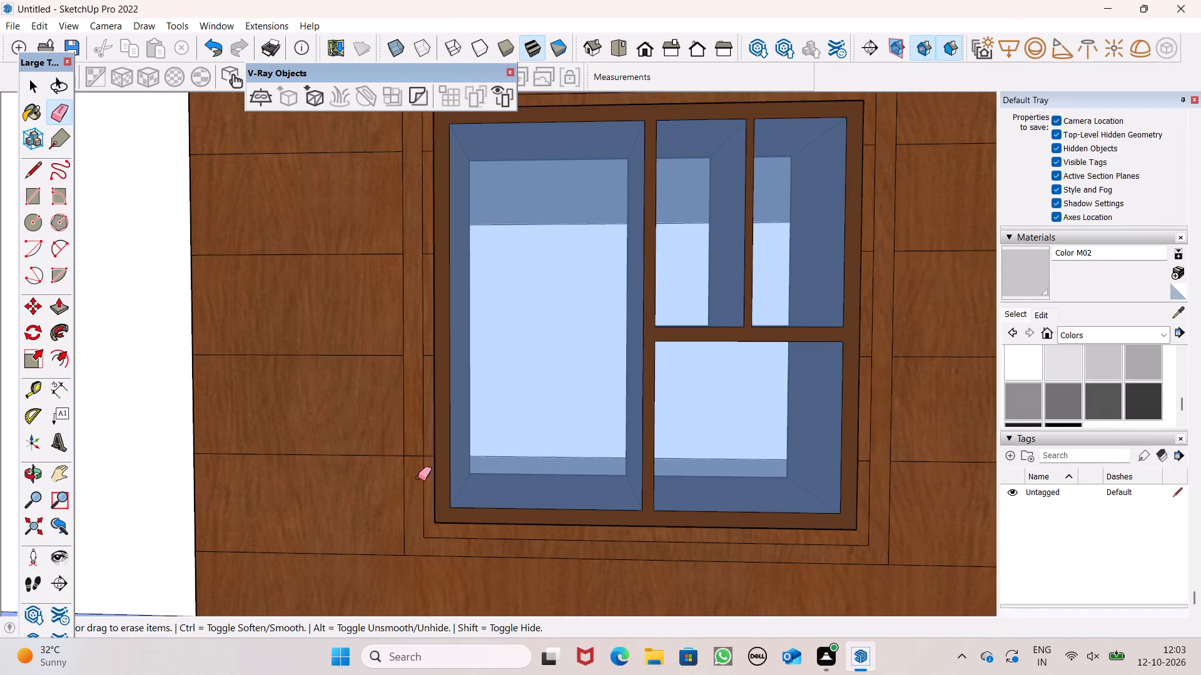
{"action": "scroll", "coordinate": [408, 477], "scroll_direction": "up", "scroll_amount": 4}
{"action": "left_click", "coordinate": [423, 448]}
{"action": "scroll", "coordinate": [782, 611], "scroll_direction": "down", "scroll_amount": 7}
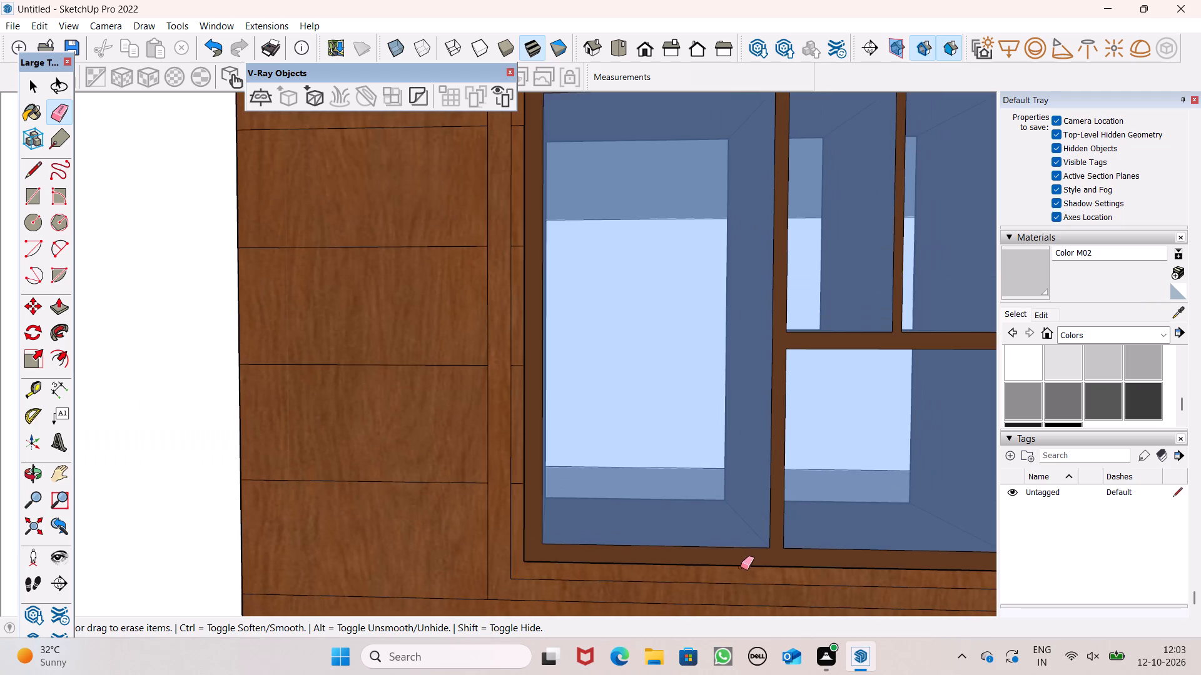
Explode the border band group around the second wood-clad window from the top.
{"action": "scroll", "coordinate": [741, 567], "scroll_direction": "down", "scroll_amount": 7}
{"action": "scroll", "coordinate": [662, 567], "scroll_direction": "down", "scroll_amount": 13}
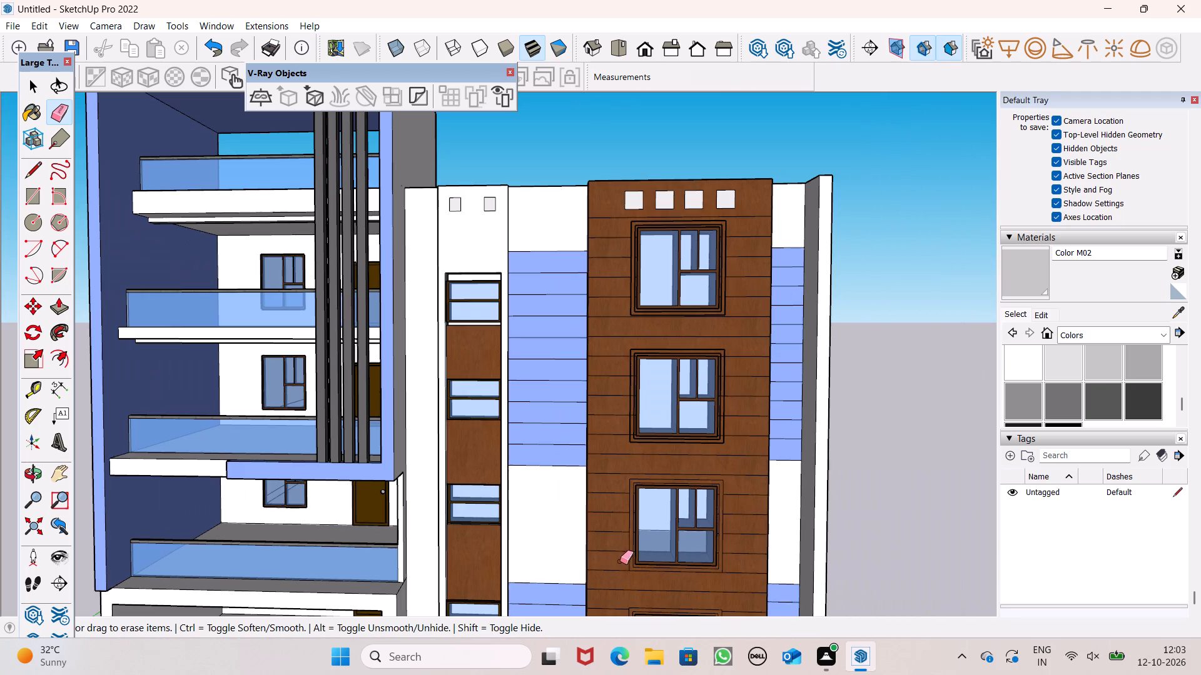
{"action": "key", "text": "space"}
{"action": "left_click", "coordinate": [925, 436]}
{"action": "scroll", "coordinate": [716, 404], "scroll_direction": "up", "scroll_amount": 5}
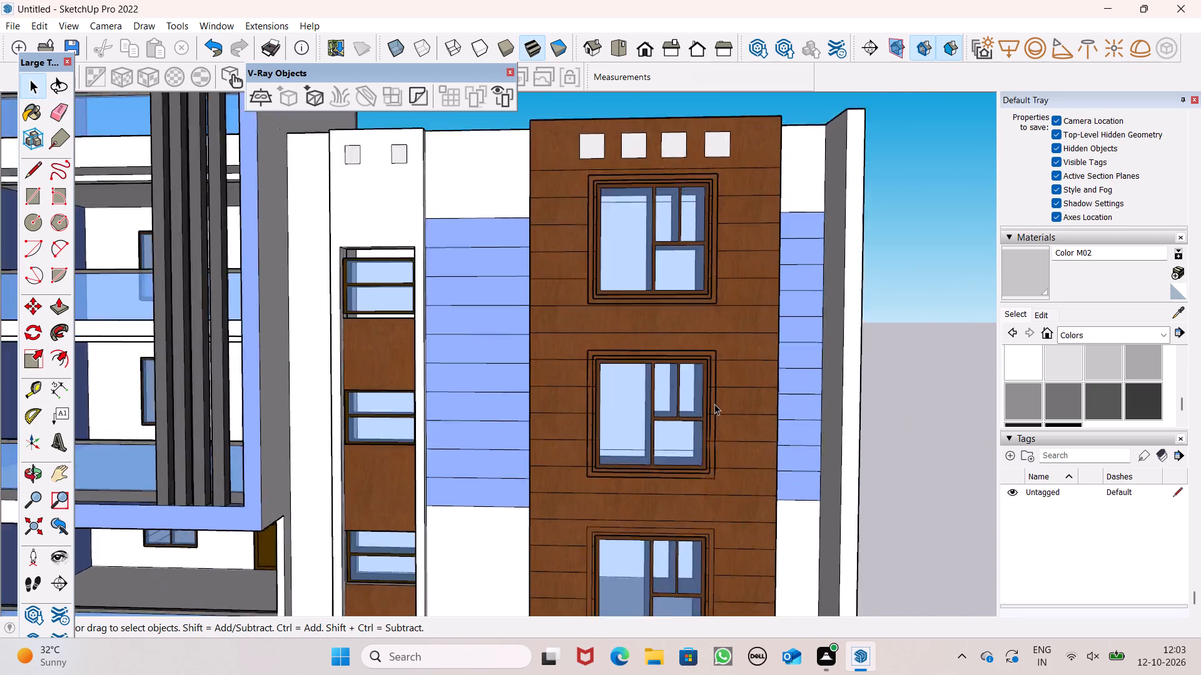
{"action": "scroll", "coordinate": [714, 404], "scroll_direction": "up", "scroll_amount": 8}
{"action": "left_click", "coordinate": [714, 404]}
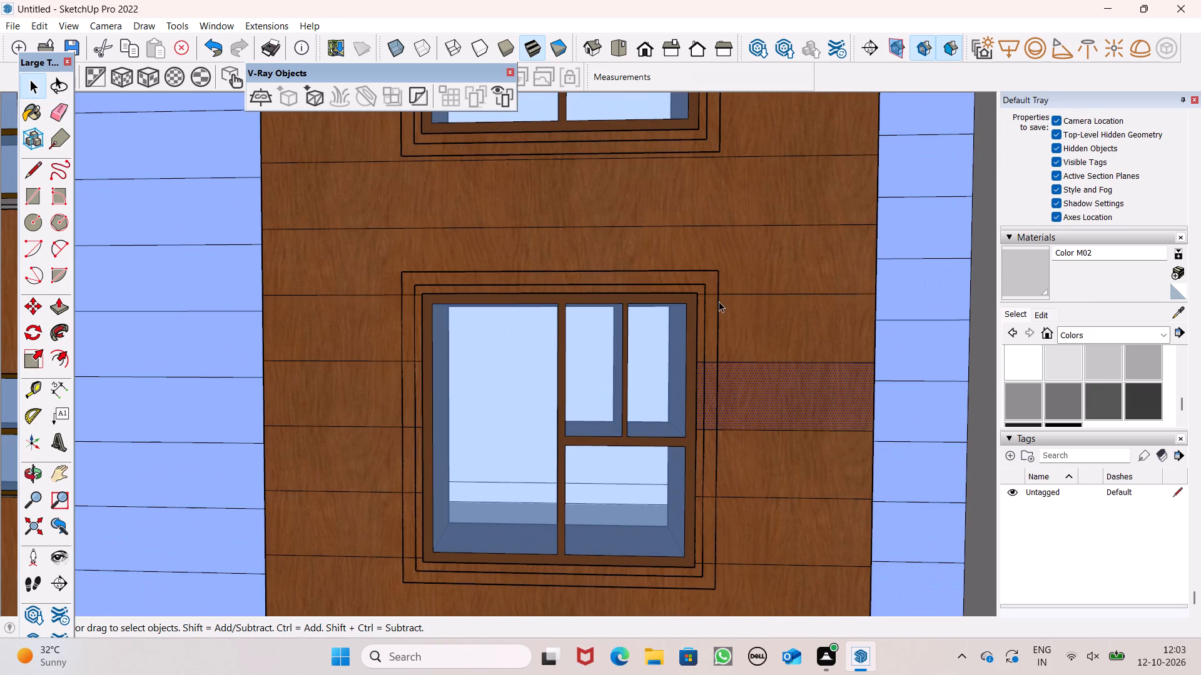
{"action": "left_click", "coordinate": [719, 285]}
{"action": "right_click", "coordinate": [664, 299]}
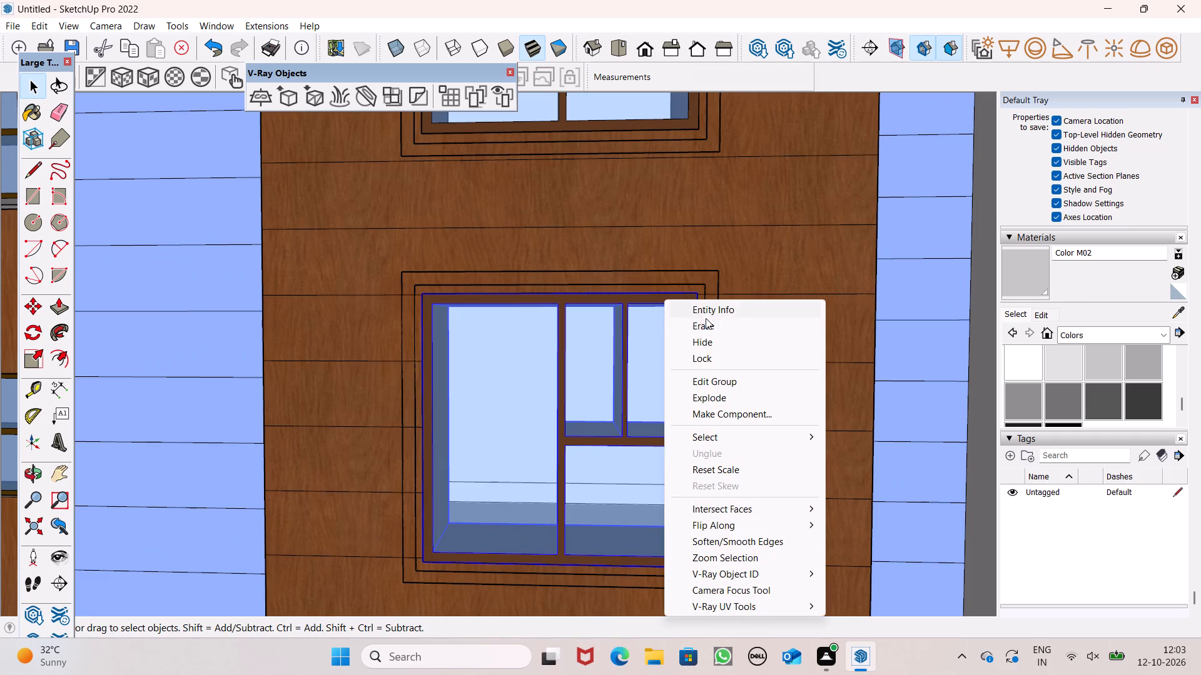
{"action": "left_click", "coordinate": [700, 272]}
{"action": "right_click", "coordinate": [700, 273]}
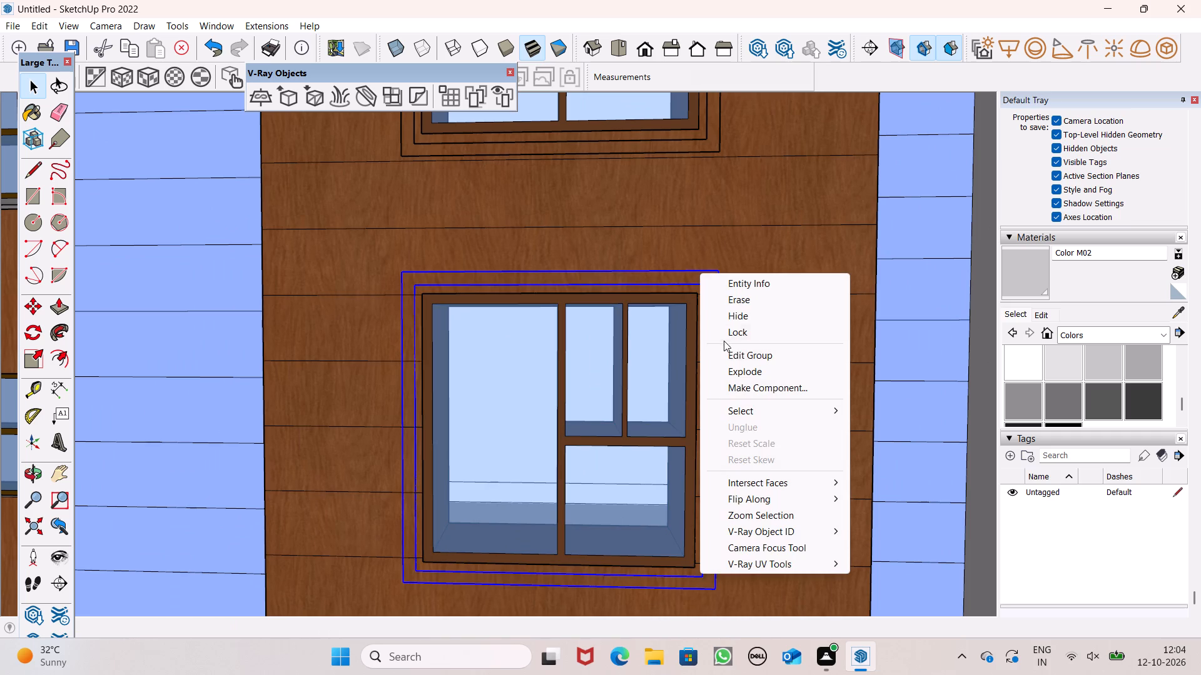
{"action": "left_click", "coordinate": [743, 372]}
{"action": "scroll", "coordinate": [566, 410], "scroll_direction": "down", "scroll_amount": 6}
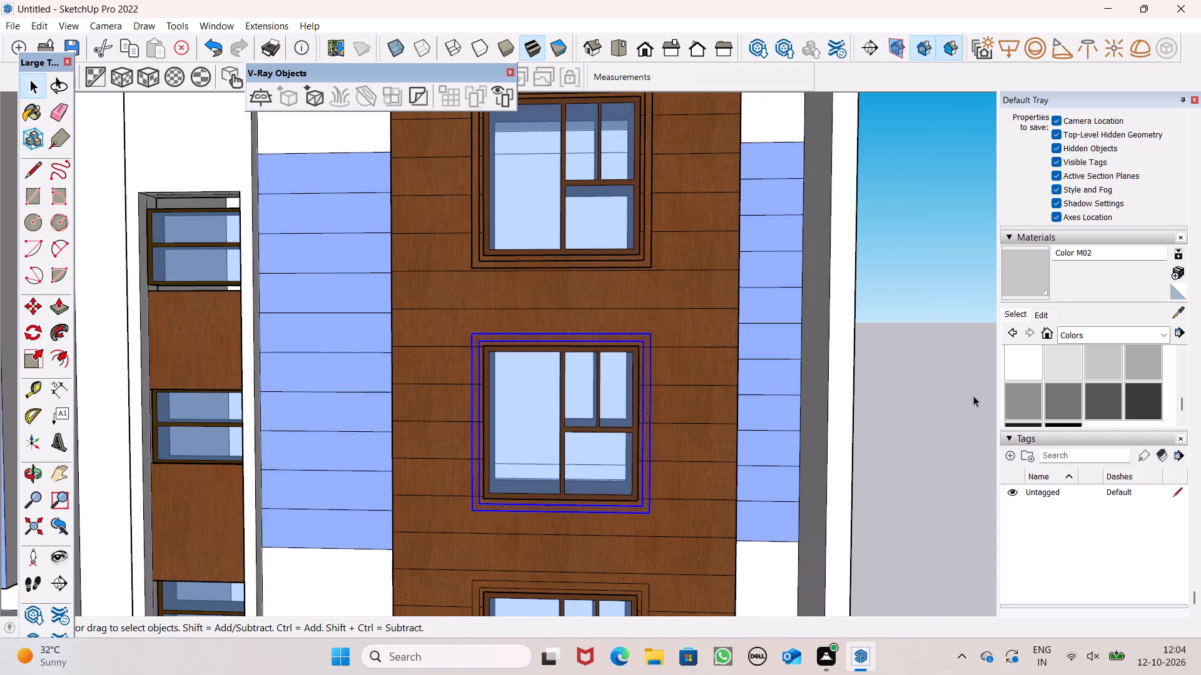
{"action": "left_click", "coordinate": [928, 376]}
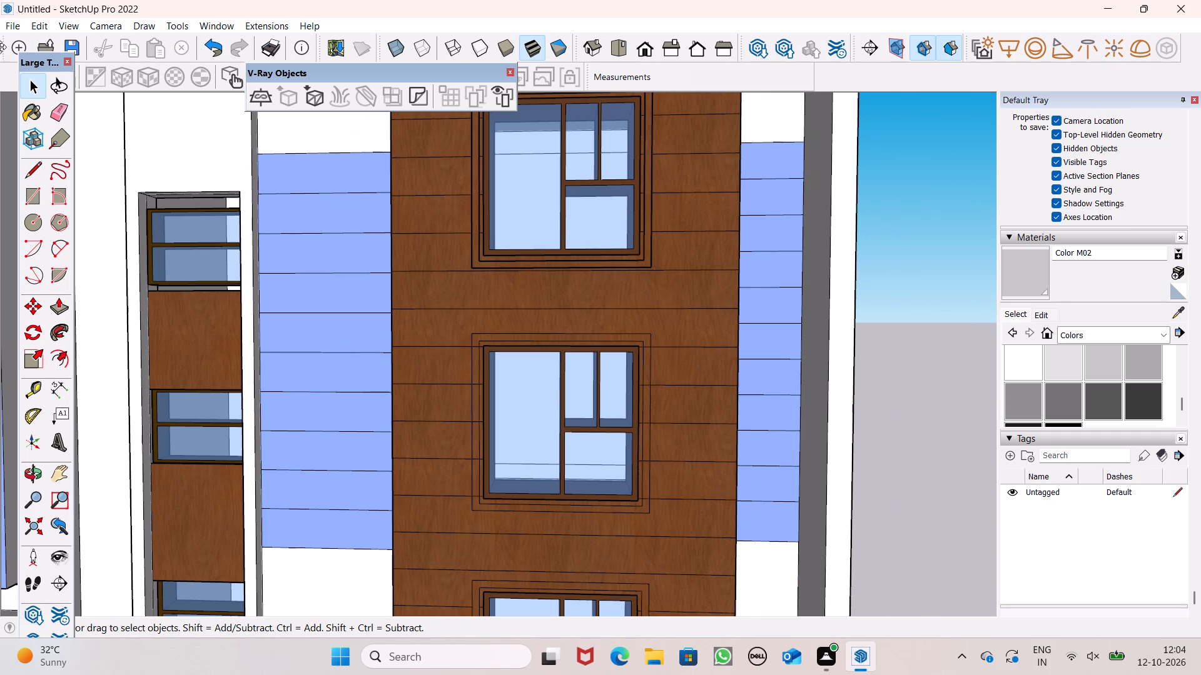
Erase the upper three plank line segments crossing the left side of the second window's border band.
{"action": "left_click", "coordinate": [66, 114]}
{"action": "scroll", "coordinate": [575, 422], "scroll_direction": "up", "scroll_amount": 7}
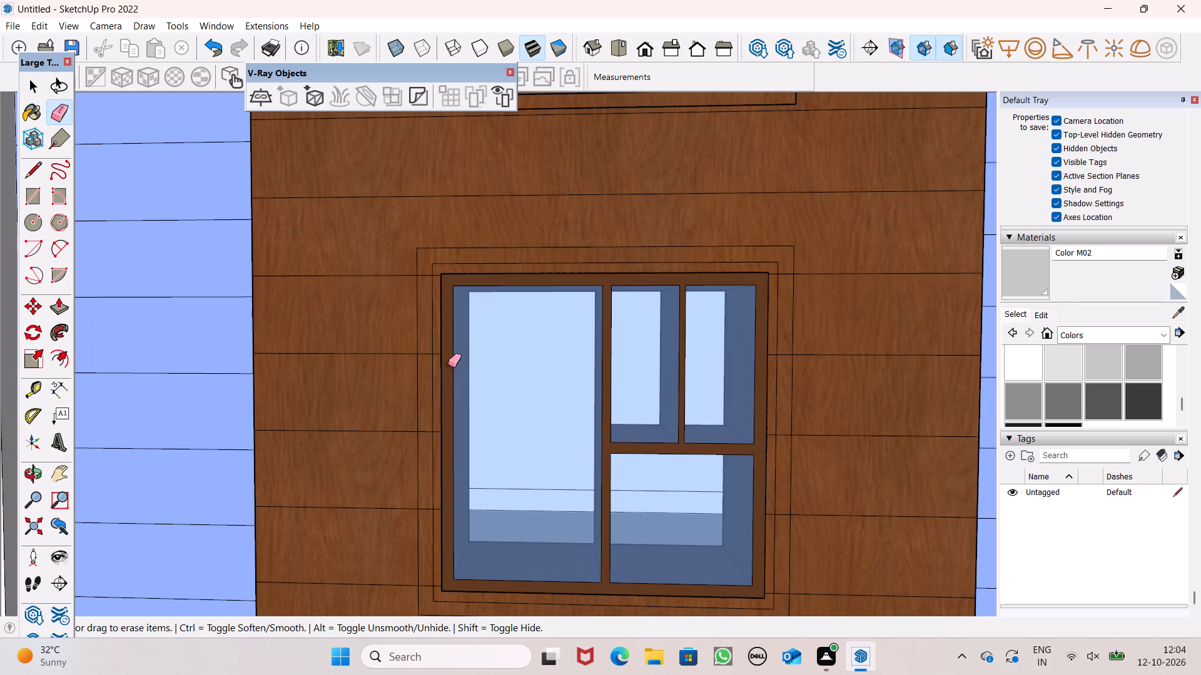
{"action": "scroll", "coordinate": [440, 344], "scroll_direction": "up", "scroll_amount": 7}
{"action": "left_click_drag", "start_coordinate": [407, 211], "coordinate": [407, 204]}
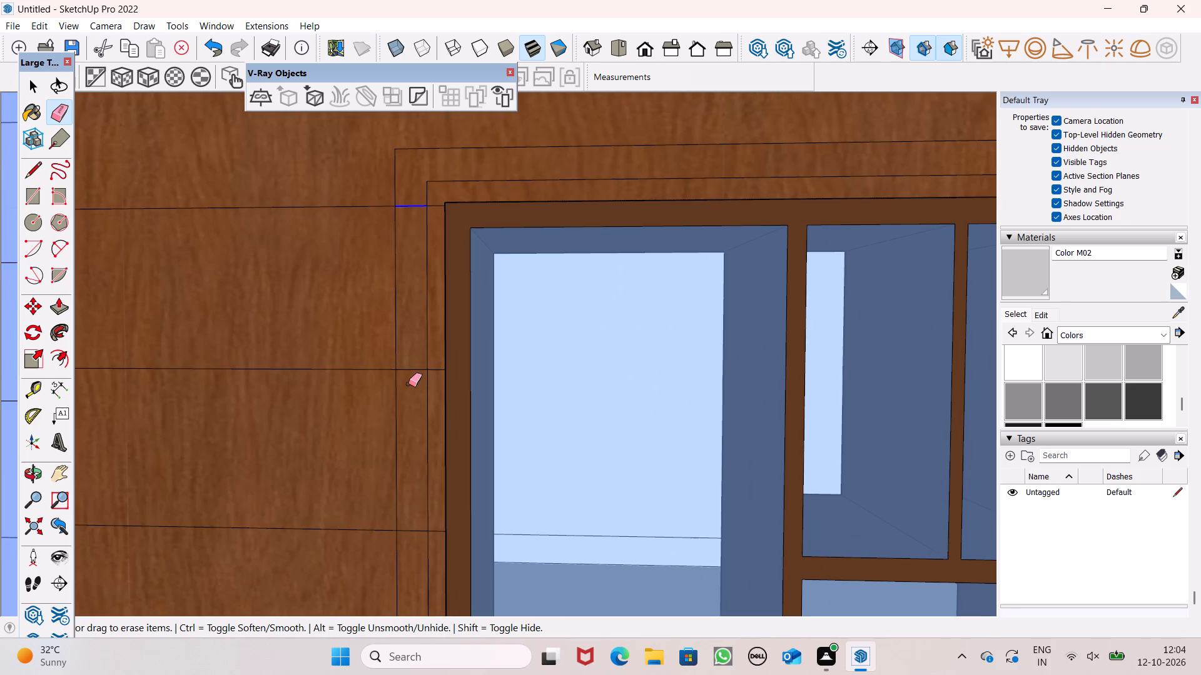
{"action": "left_click_drag", "start_coordinate": [408, 383], "coordinate": [408, 356]}
{"action": "scroll", "coordinate": [476, 227], "scroll_direction": "down", "scroll_amount": 5}
{"action": "scroll", "coordinate": [482, 482], "scroll_direction": "up", "scroll_amount": 6}
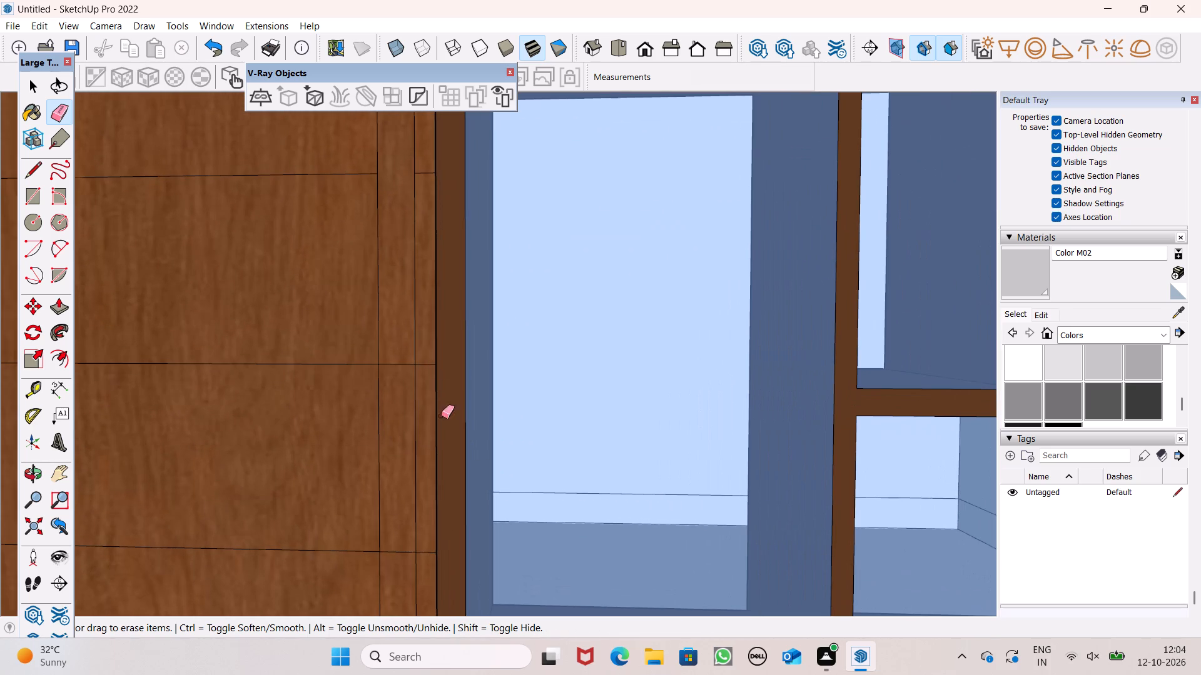
{"action": "left_click_drag", "start_coordinate": [388, 360], "coordinate": [391, 387]}
Erase the lower two plank line segments crossing the left side of the second window's border band.
{"action": "scroll", "coordinate": [524, 301], "scroll_direction": "down", "scroll_amount": 4}
{"action": "scroll", "coordinate": [458, 502], "scroll_direction": "up", "scroll_amount": 5}
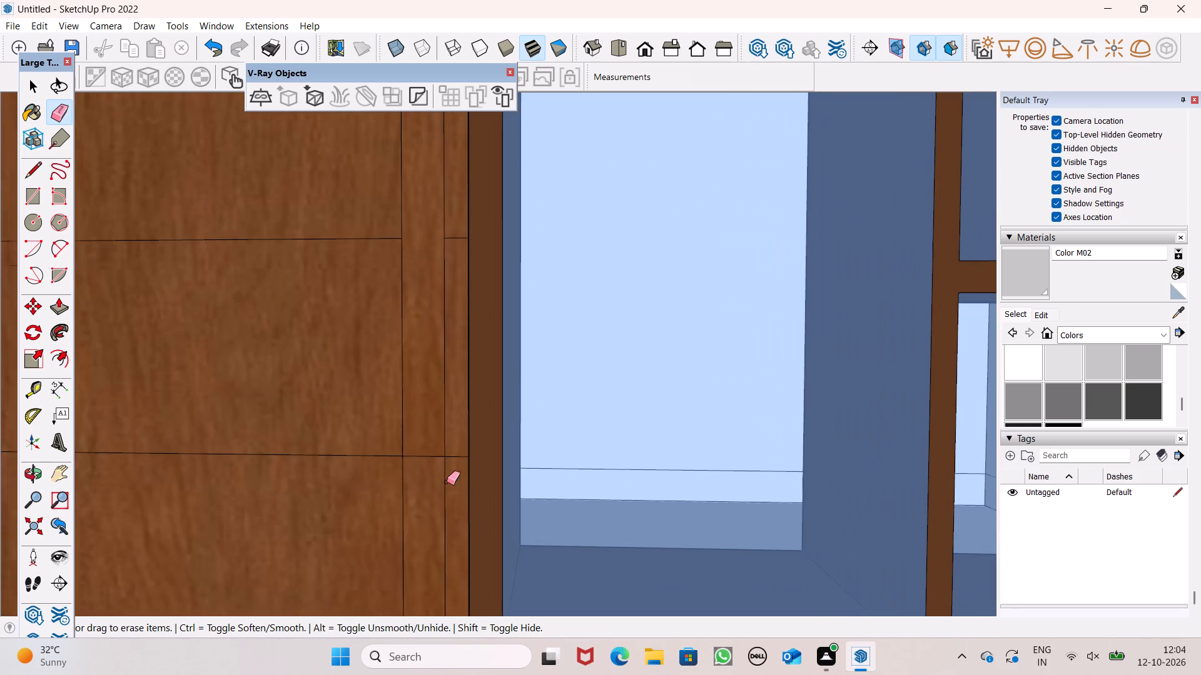
{"action": "left_click_drag", "start_coordinate": [438, 454], "coordinate": [437, 461]}
{"action": "scroll", "coordinate": [695, 301], "scroll_direction": "down", "scroll_amount": 6}
{"action": "scroll", "coordinate": [645, 296], "scroll_direction": "down", "scroll_amount": 4}
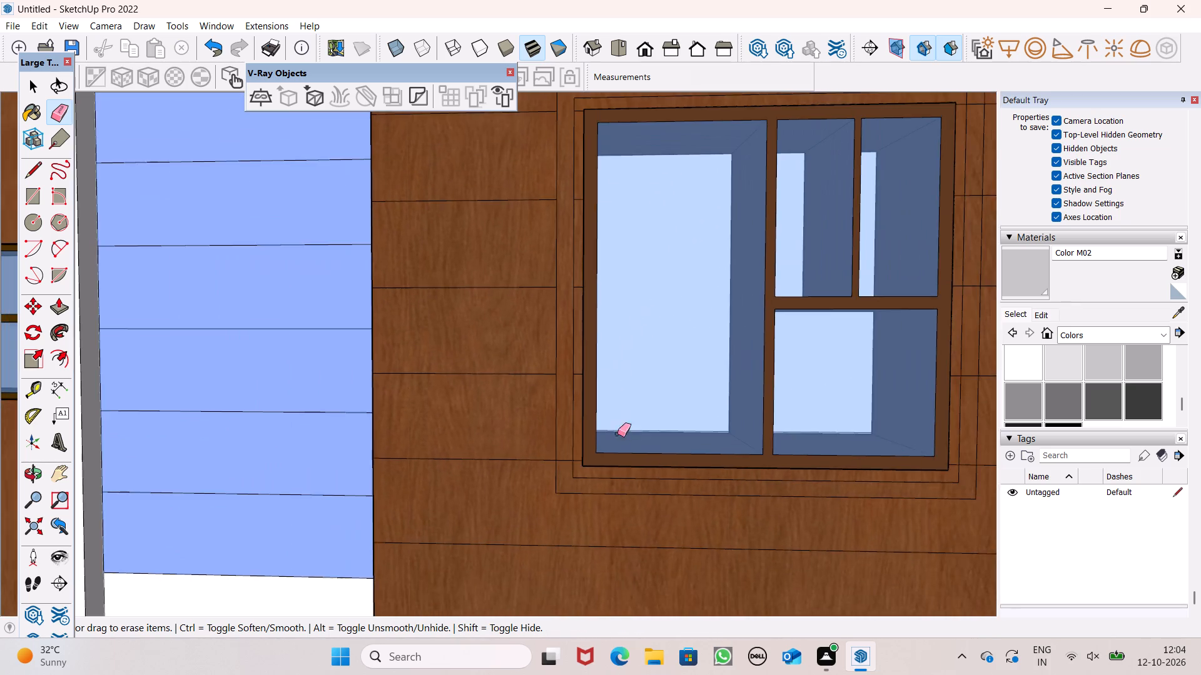
{"action": "scroll", "coordinate": [616, 477], "scroll_direction": "up", "scroll_amount": 7}
{"action": "left_click", "coordinate": [525, 426]}
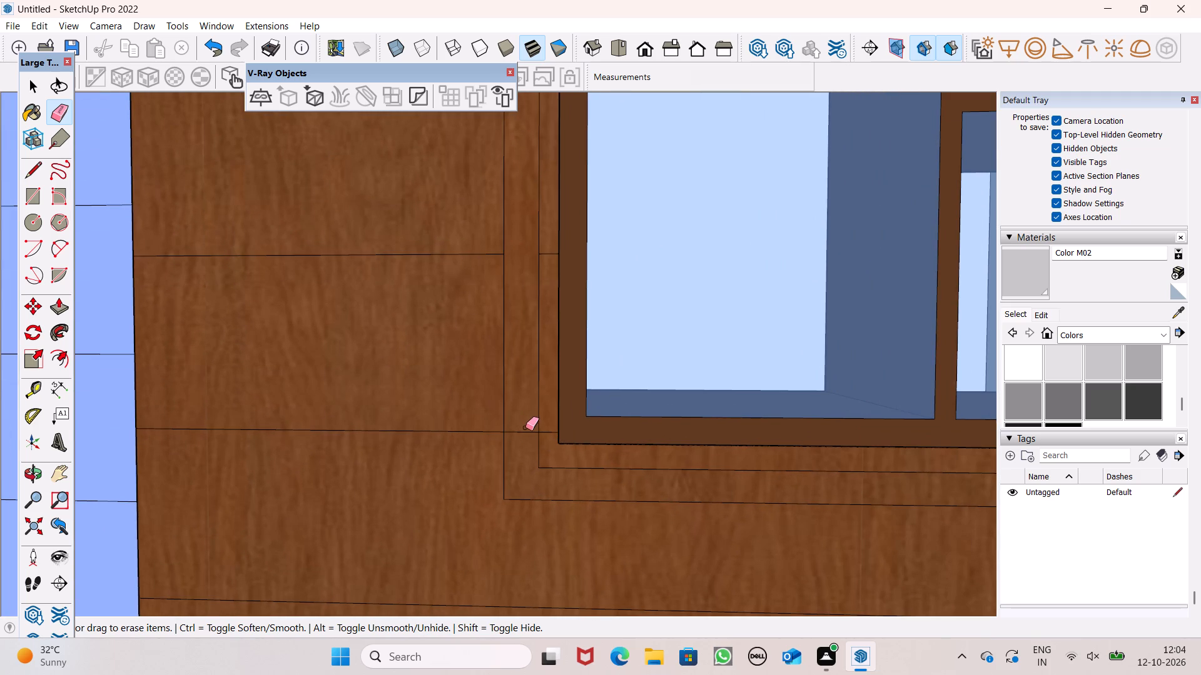
{"action": "left_click_drag", "start_coordinate": [522, 421], "coordinate": [520, 436]}
{"action": "scroll", "coordinate": [537, 375], "scroll_direction": "down", "scroll_amount": 4}
{"action": "scroll", "coordinate": [570, 449], "scroll_direction": "down", "scroll_amount": 5}
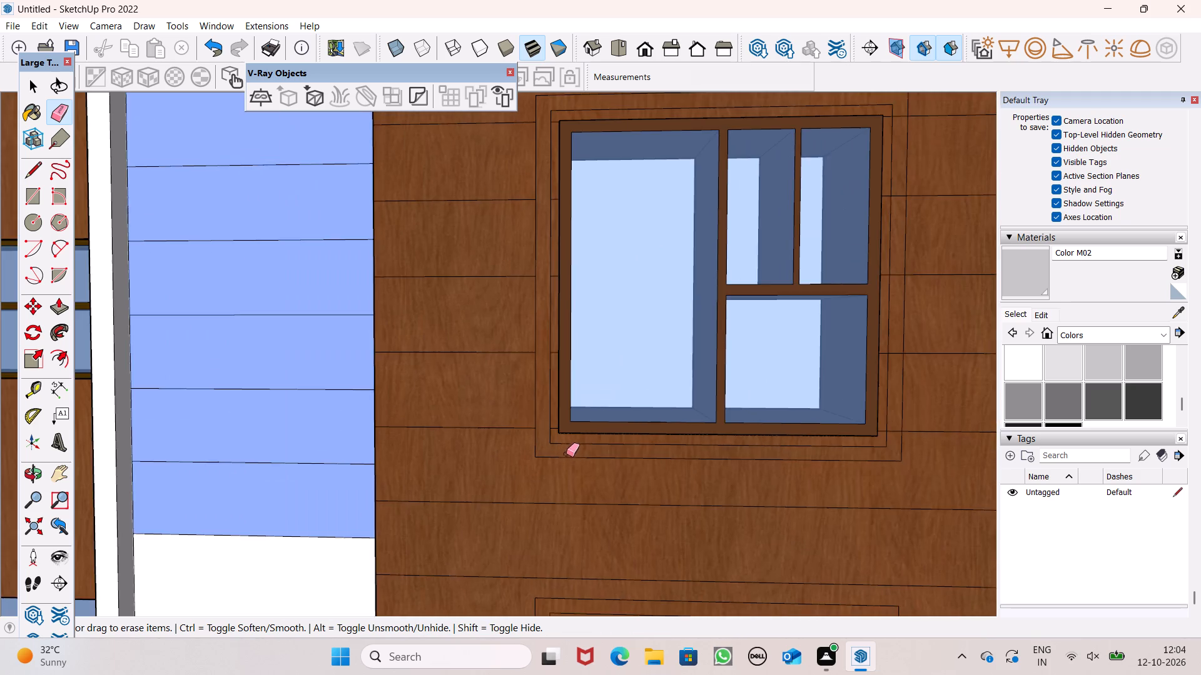
Erase the lower three plank line segments crossing the right side of the second window's border band.
{"action": "scroll", "coordinate": [562, 461], "scroll_direction": "down", "scroll_amount": 1}
{"action": "scroll", "coordinate": [760, 437], "scroll_direction": "up", "scroll_amount": 7}
{"action": "scroll", "coordinate": [924, 399], "scroll_direction": "up", "scroll_amount": 4}
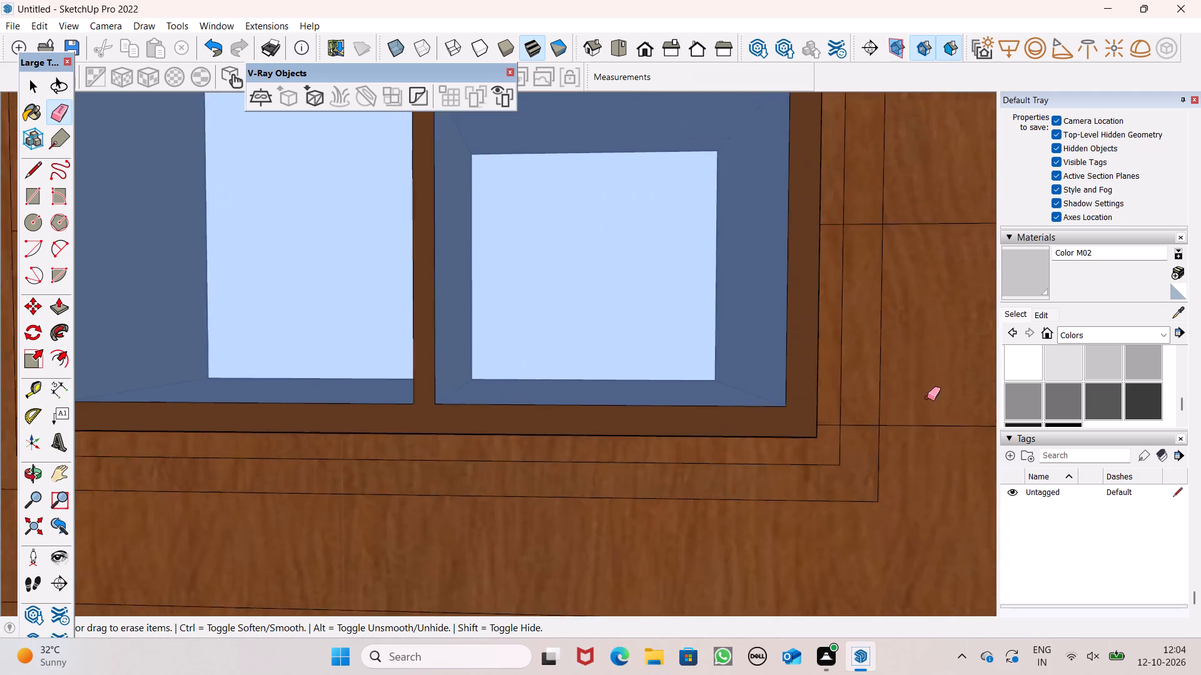
{"action": "scroll", "coordinate": [927, 397], "scroll_direction": "up", "scroll_amount": 3}
{"action": "left_click_drag", "start_coordinate": [844, 429], "coordinate": [844, 447]}
{"action": "scroll", "coordinate": [820, 506], "scroll_direction": "down", "scroll_amount": 8}
{"action": "scroll", "coordinate": [872, 359], "scroll_direction": "up", "scroll_amount": 3}
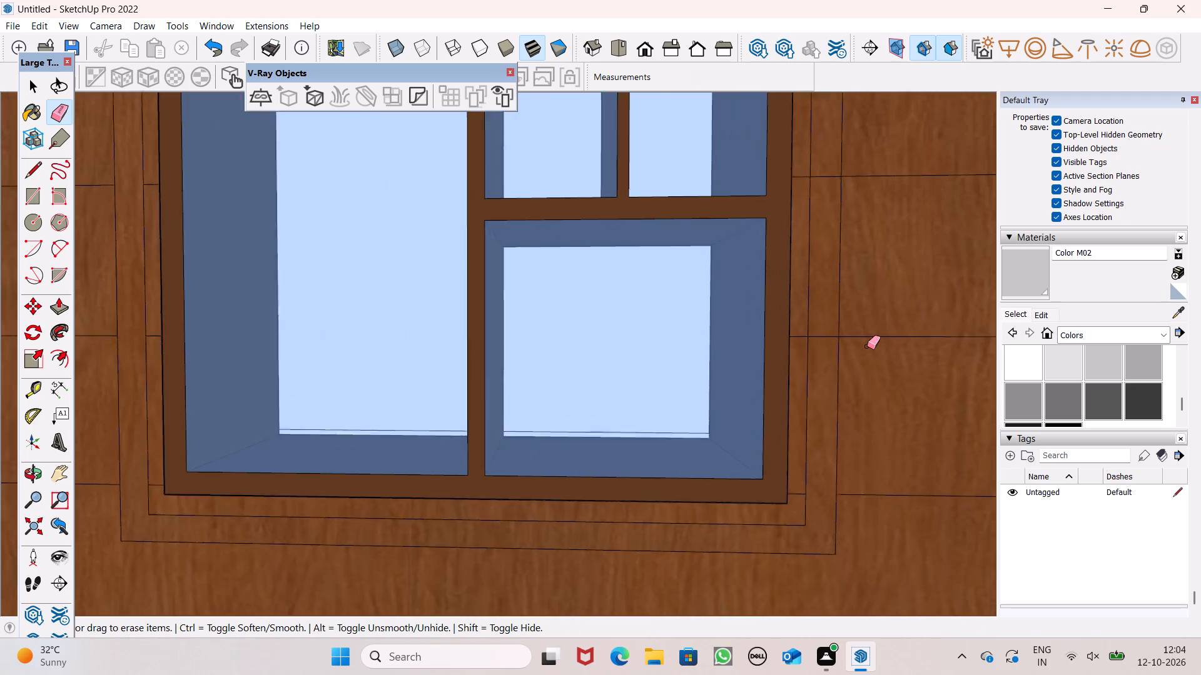
{"action": "scroll", "coordinate": [867, 346], "scroll_direction": "up", "scroll_amount": 2}
{"action": "left_click_drag", "start_coordinate": [817, 329], "coordinate": [816, 346]}
{"action": "scroll", "coordinate": [763, 401], "scroll_direction": "down", "scroll_amount": 8}
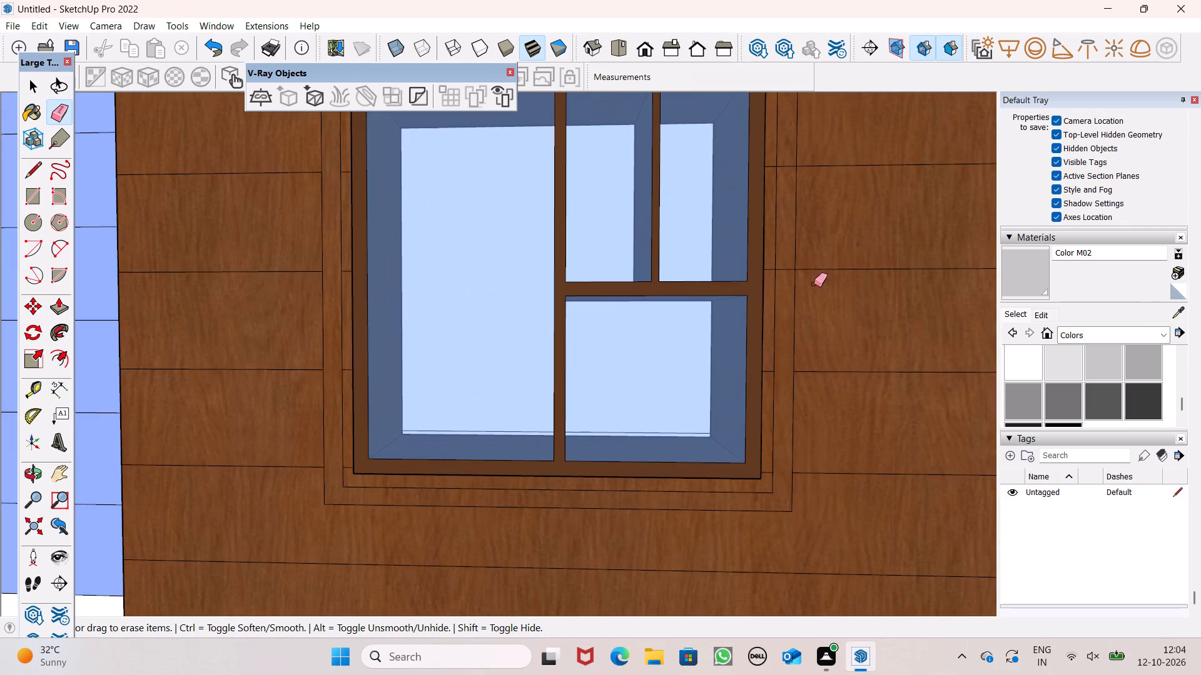
{"action": "scroll", "coordinate": [758, 257], "scroll_direction": "up", "scroll_amount": 9}
{"action": "scroll", "coordinate": [825, 259], "scroll_direction": "up", "scroll_amount": 5}
{"action": "left_click_drag", "start_coordinate": [828, 307], "coordinate": [830, 325]}
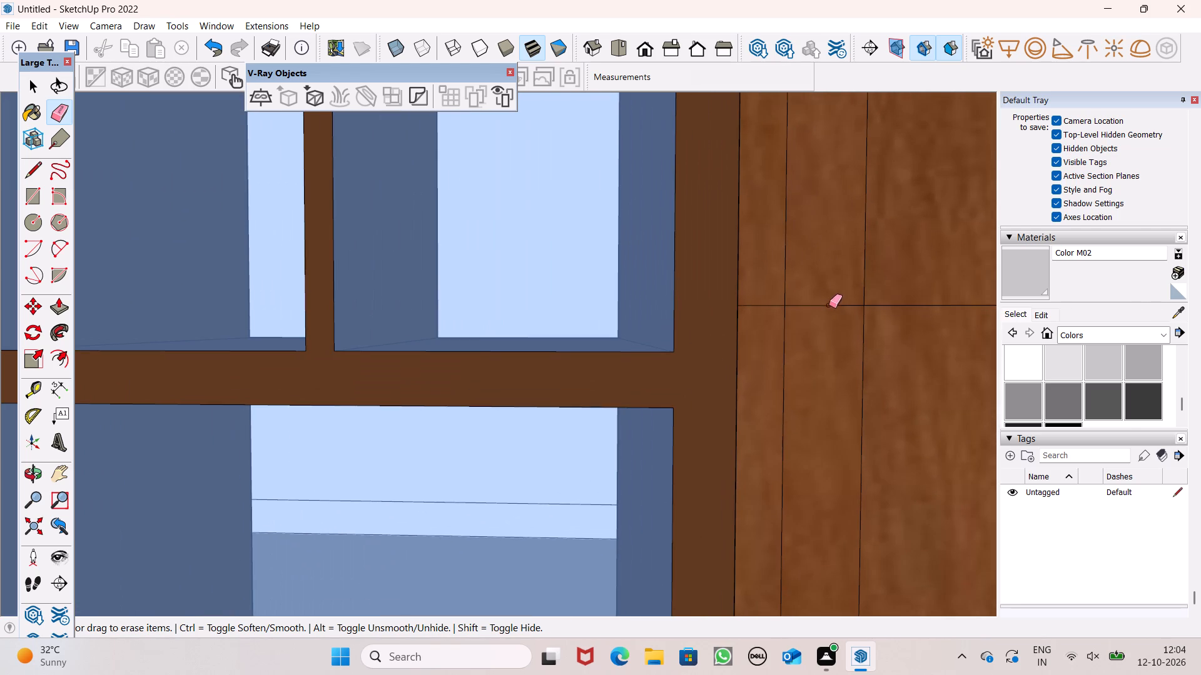
{"action": "left_click_drag", "start_coordinate": [835, 296], "coordinate": [837, 323]}
Erase the remaining upper two plank line segments crossing the right side of the second window's border band.
{"action": "scroll", "coordinate": [754, 435], "scroll_direction": "down", "scroll_amount": 7}
{"action": "scroll", "coordinate": [816, 388], "scroll_direction": "down", "scroll_amount": 5}
{"action": "scroll", "coordinate": [876, 255], "scroll_direction": "up", "scroll_amount": 4}
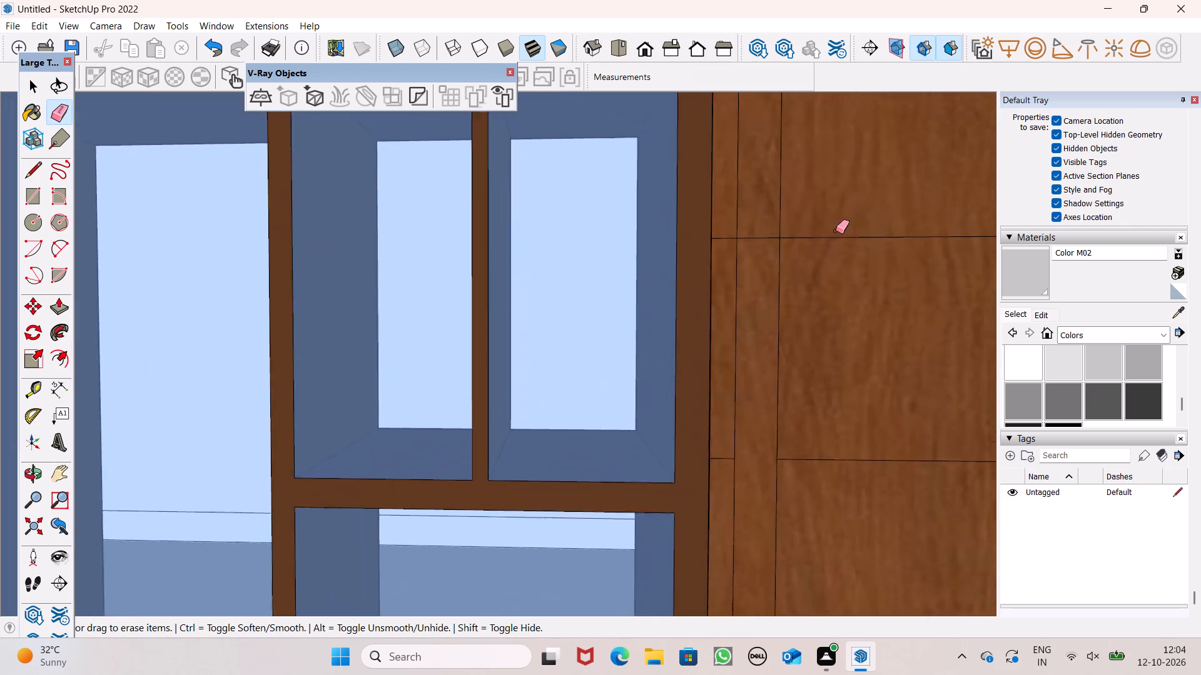
{"action": "scroll", "coordinate": [836, 231], "scroll_direction": "up", "scroll_amount": 2}
{"action": "scroll", "coordinate": [786, 227], "scroll_direction": "up", "scroll_amount": 5}
{"action": "left_click_drag", "start_coordinate": [741, 241], "coordinate": [730, 257]}
{"action": "scroll", "coordinate": [699, 248], "scroll_direction": "down", "scroll_amount": 8}
{"action": "scroll", "coordinate": [673, 375], "scroll_direction": "down", "scroll_amount": 6}
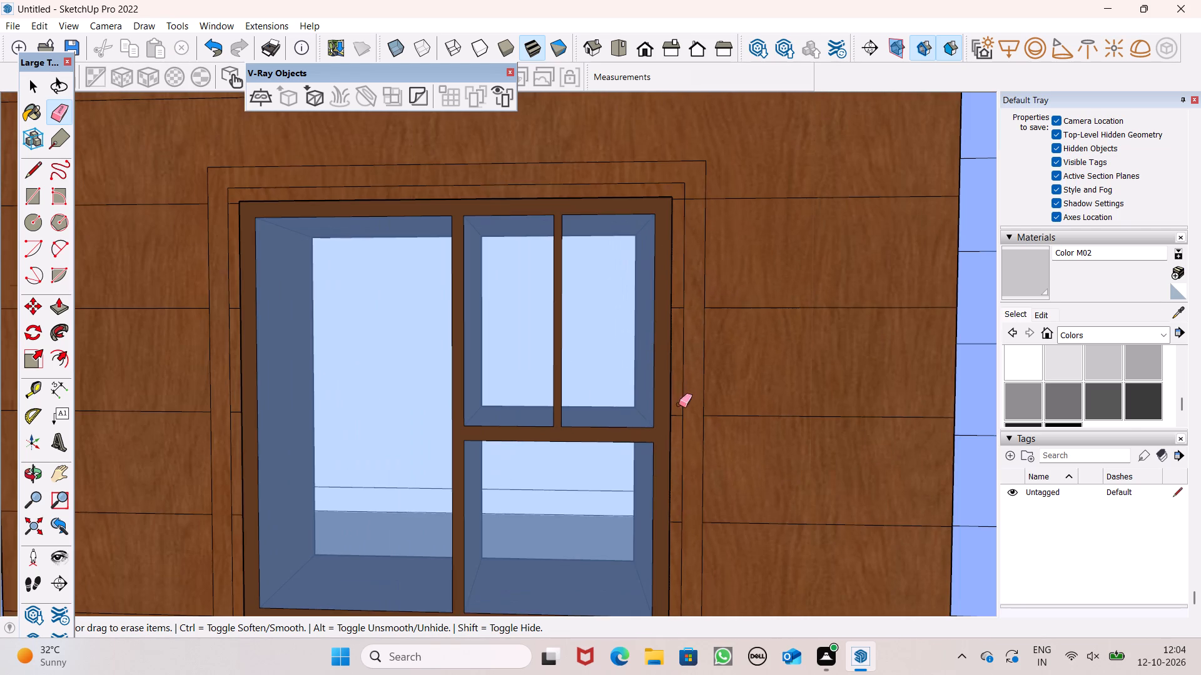
{"action": "scroll", "coordinate": [682, 213], "scroll_direction": "up", "scroll_amount": 7}
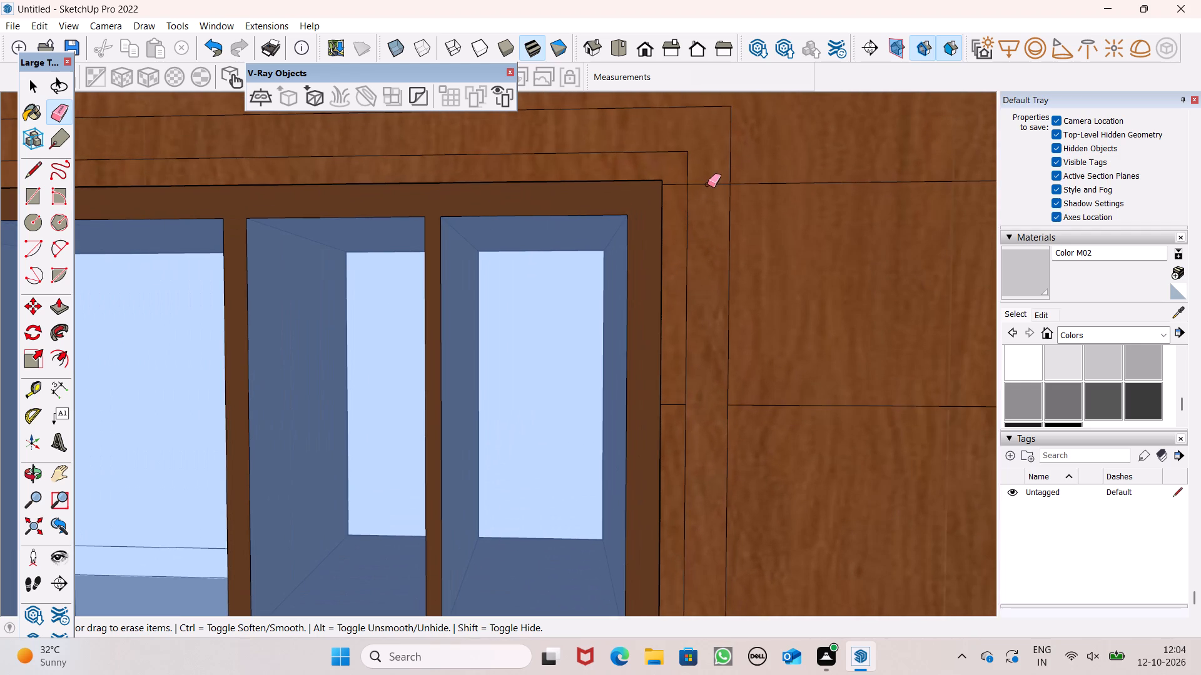
{"action": "left_click", "coordinate": [707, 184]}
Explode the border band group around the topmost wood-clad wall window.
{"action": "scroll", "coordinate": [754, 216], "scroll_direction": "down", "scroll_amount": 6}
{"action": "scroll", "coordinate": [808, 226], "scroll_direction": "down", "scroll_amount": 6}
{"action": "scroll", "coordinate": [741, 345], "scroll_direction": "down", "scroll_amount": 7}
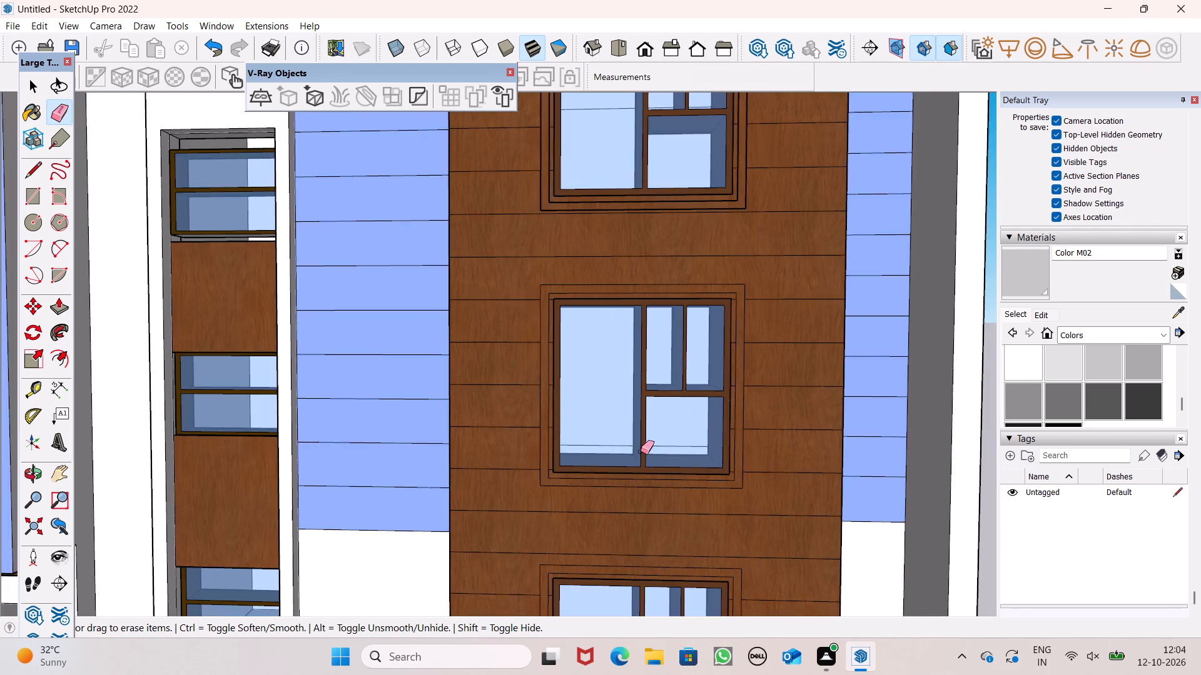
{"action": "scroll", "coordinate": [640, 456], "scroll_direction": "down", "scroll_amount": 7}
{"action": "key", "text": "b"}
{"action": "key", "text": "b"}
{"action": "key", "text": "b"}
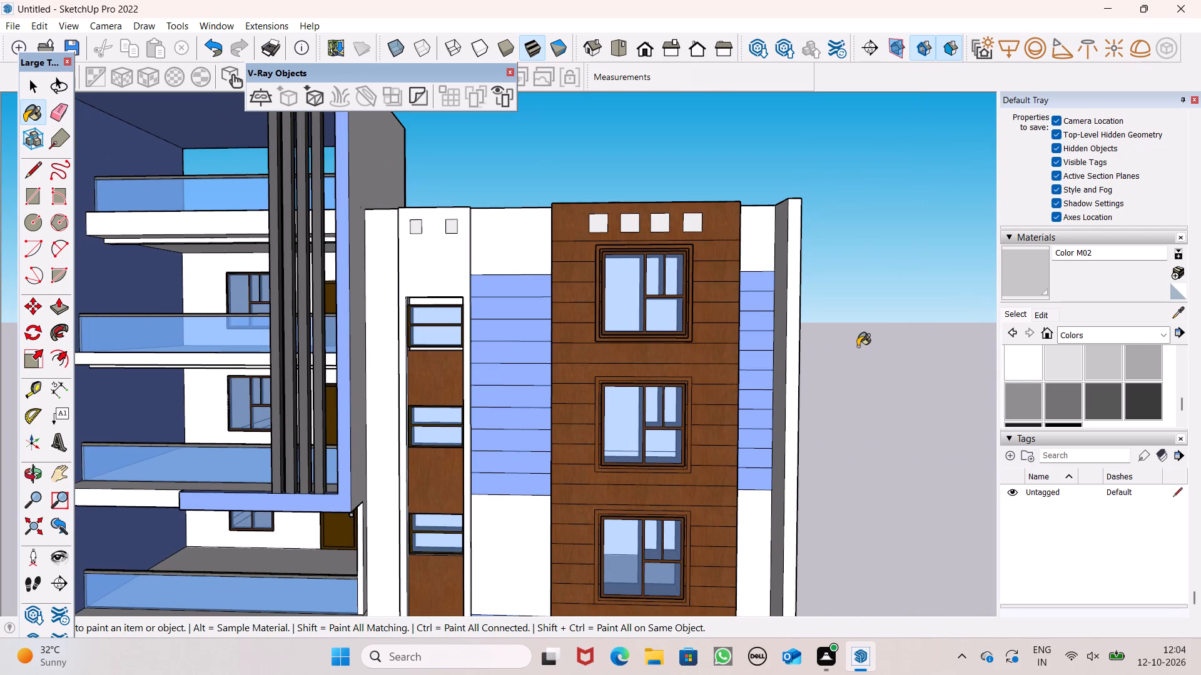
{"action": "key", "text": "space"}
{"action": "scroll", "coordinate": [767, 265], "scroll_direction": "up", "scroll_amount": 7}
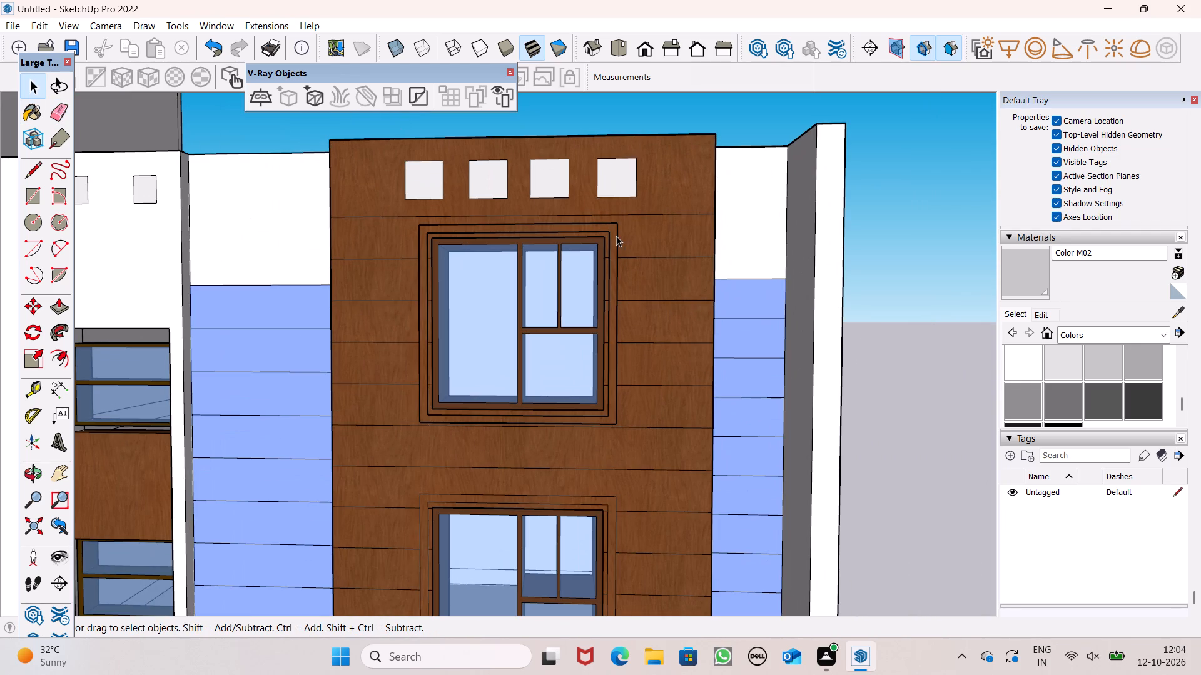
{"action": "left_click", "coordinate": [618, 234]}
{"action": "left_click", "coordinate": [610, 227]}
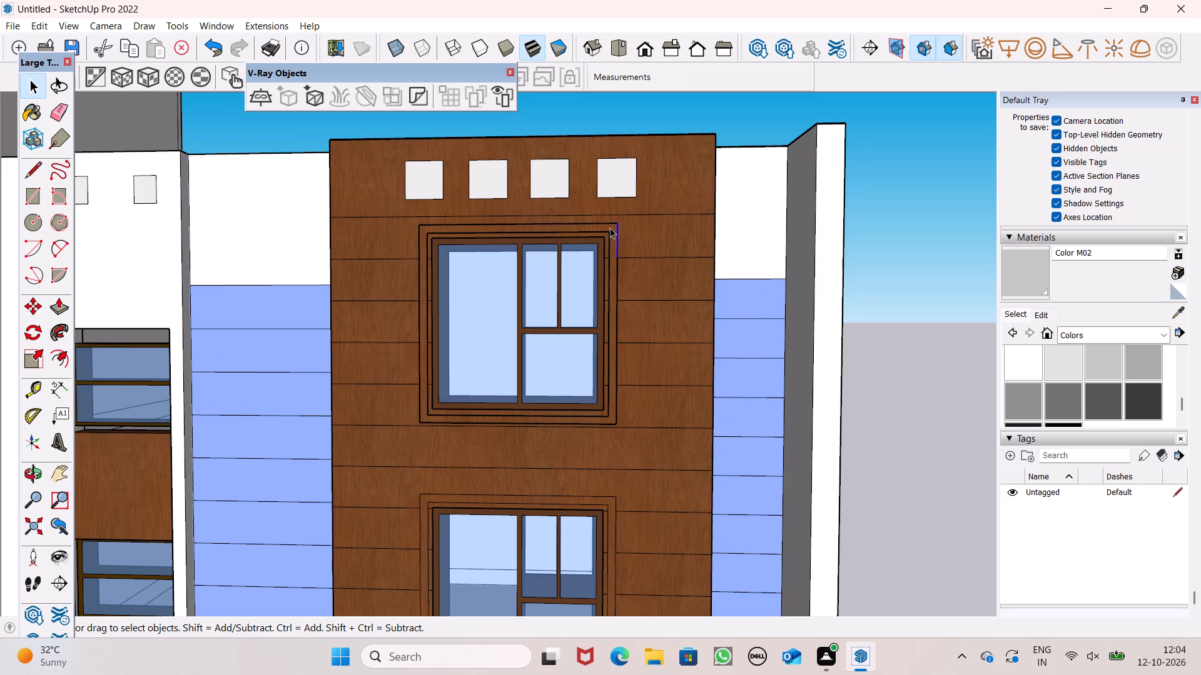
{"action": "right_click", "coordinate": [610, 227]}
{"action": "left_click", "coordinate": [677, 330]}
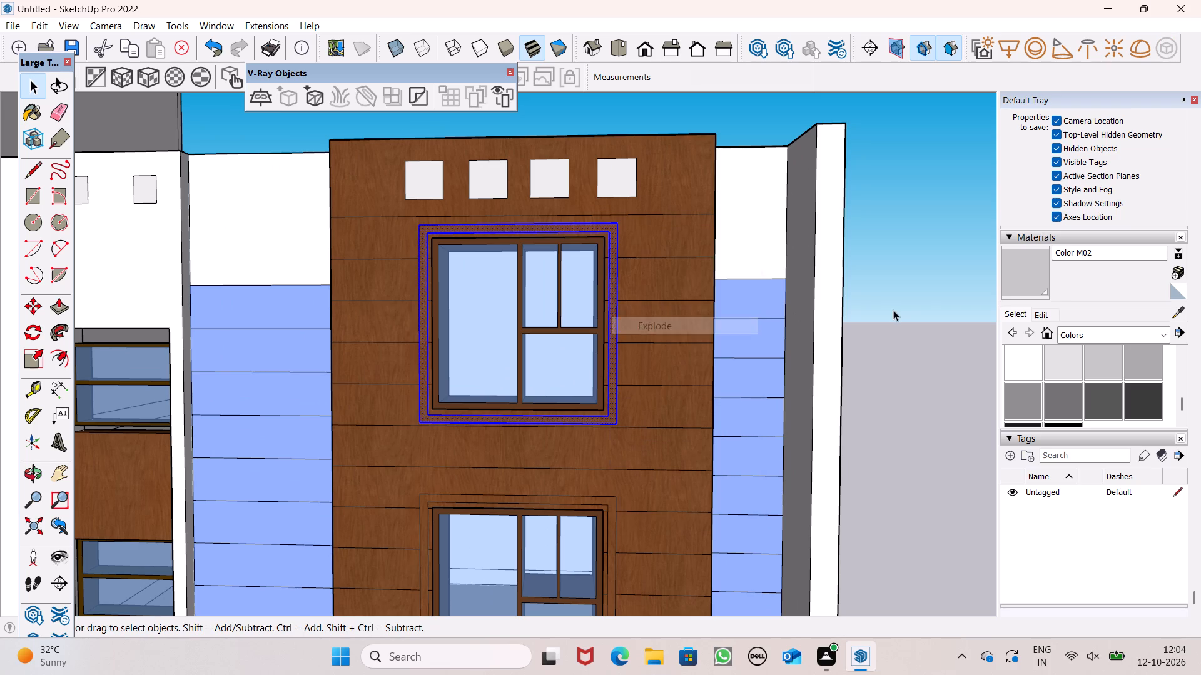
{"action": "left_click", "coordinate": [948, 309]}
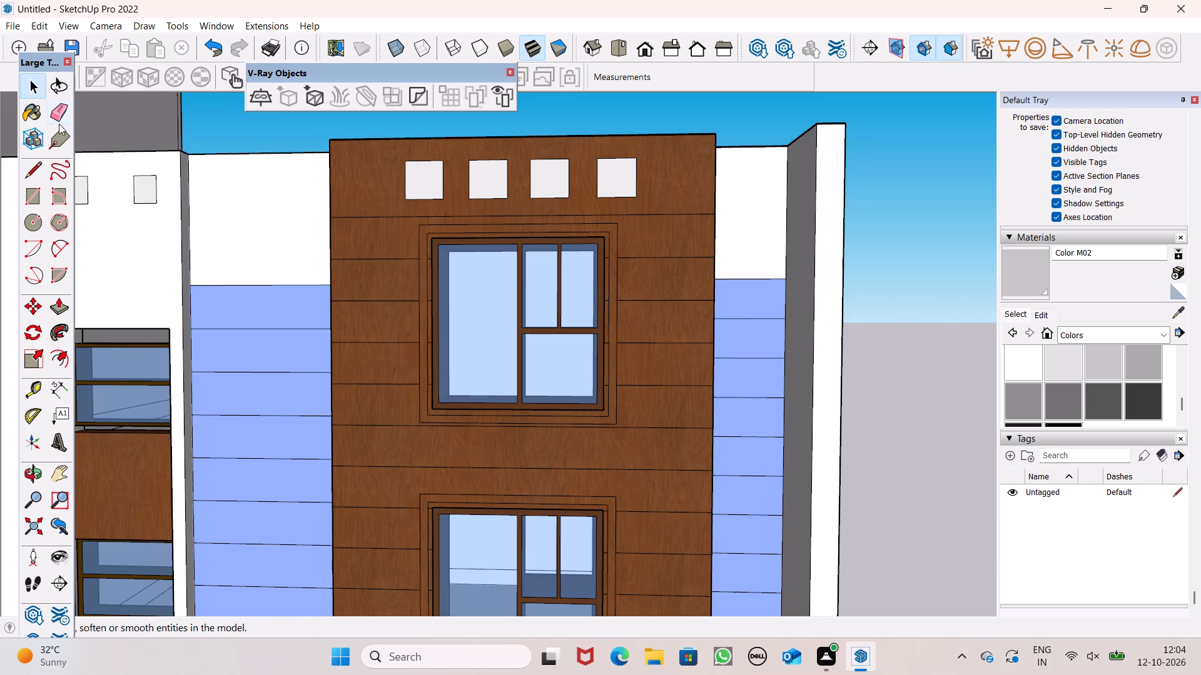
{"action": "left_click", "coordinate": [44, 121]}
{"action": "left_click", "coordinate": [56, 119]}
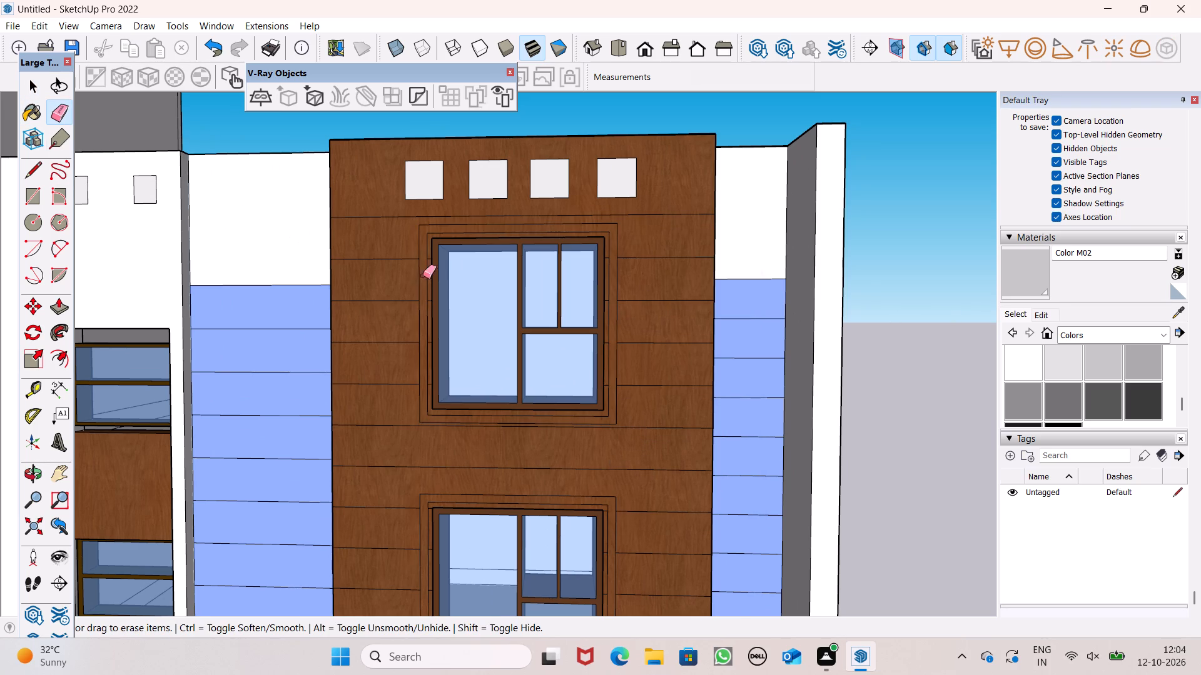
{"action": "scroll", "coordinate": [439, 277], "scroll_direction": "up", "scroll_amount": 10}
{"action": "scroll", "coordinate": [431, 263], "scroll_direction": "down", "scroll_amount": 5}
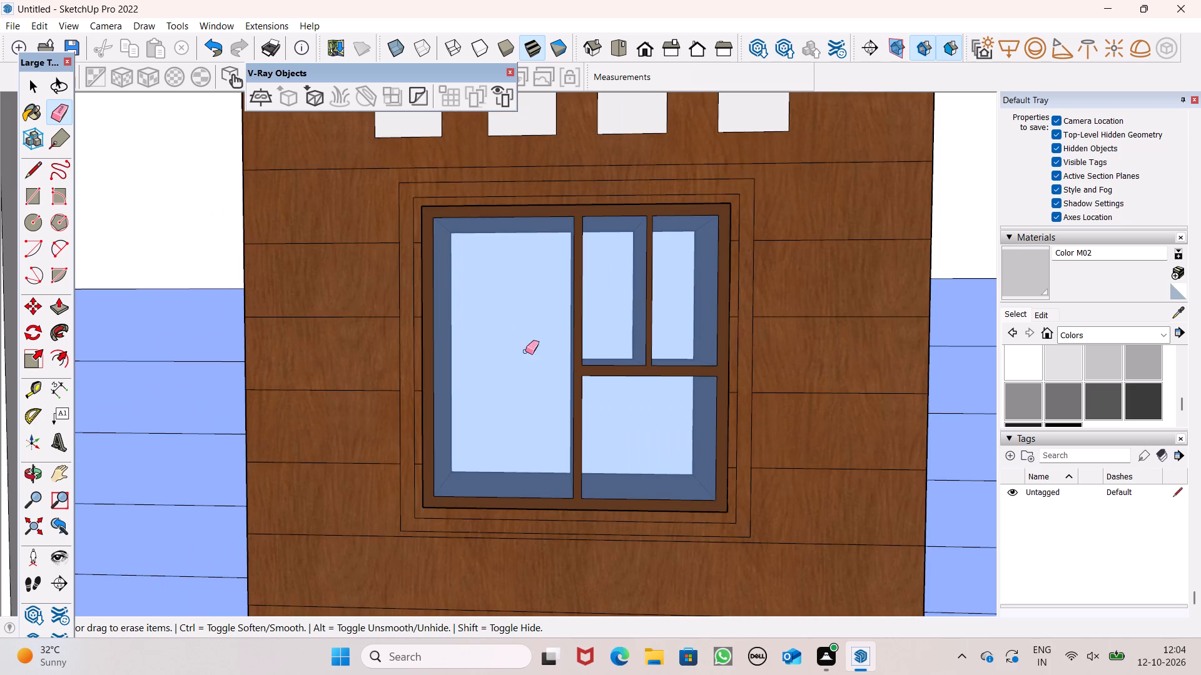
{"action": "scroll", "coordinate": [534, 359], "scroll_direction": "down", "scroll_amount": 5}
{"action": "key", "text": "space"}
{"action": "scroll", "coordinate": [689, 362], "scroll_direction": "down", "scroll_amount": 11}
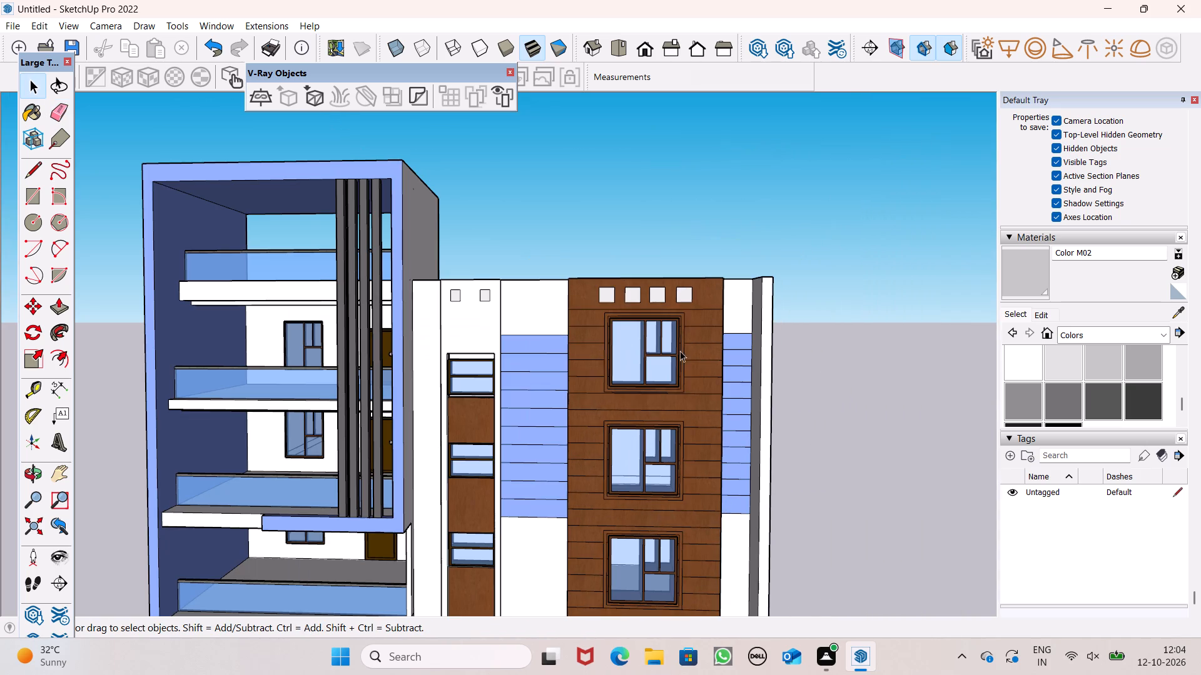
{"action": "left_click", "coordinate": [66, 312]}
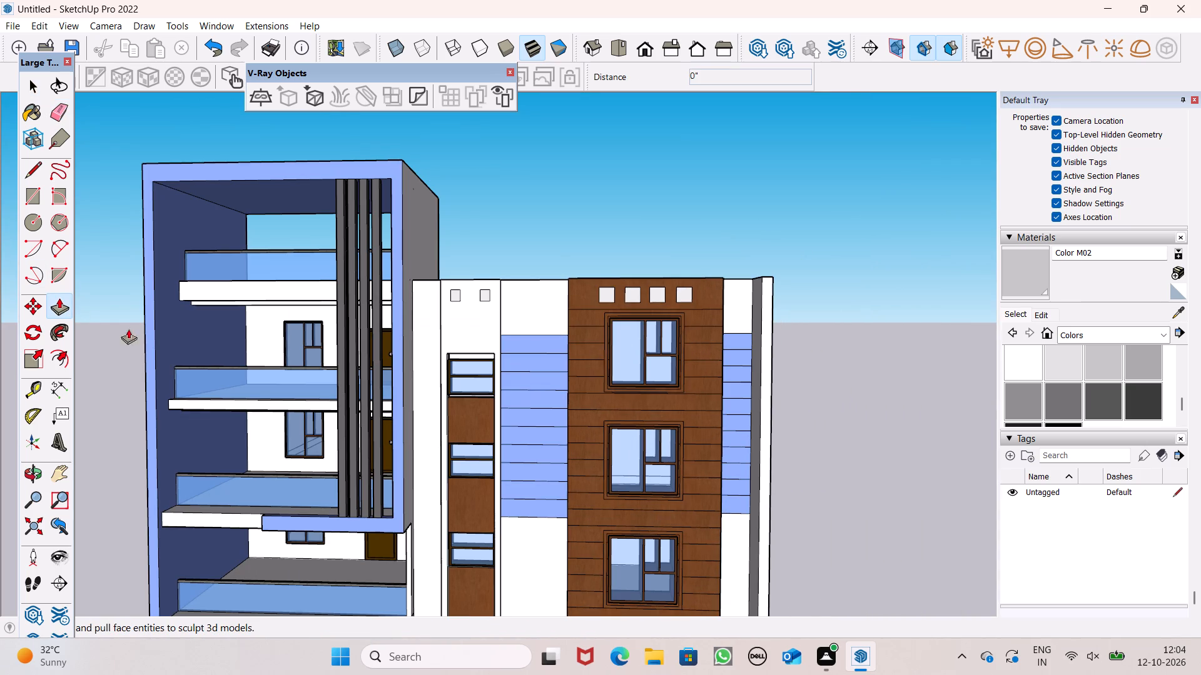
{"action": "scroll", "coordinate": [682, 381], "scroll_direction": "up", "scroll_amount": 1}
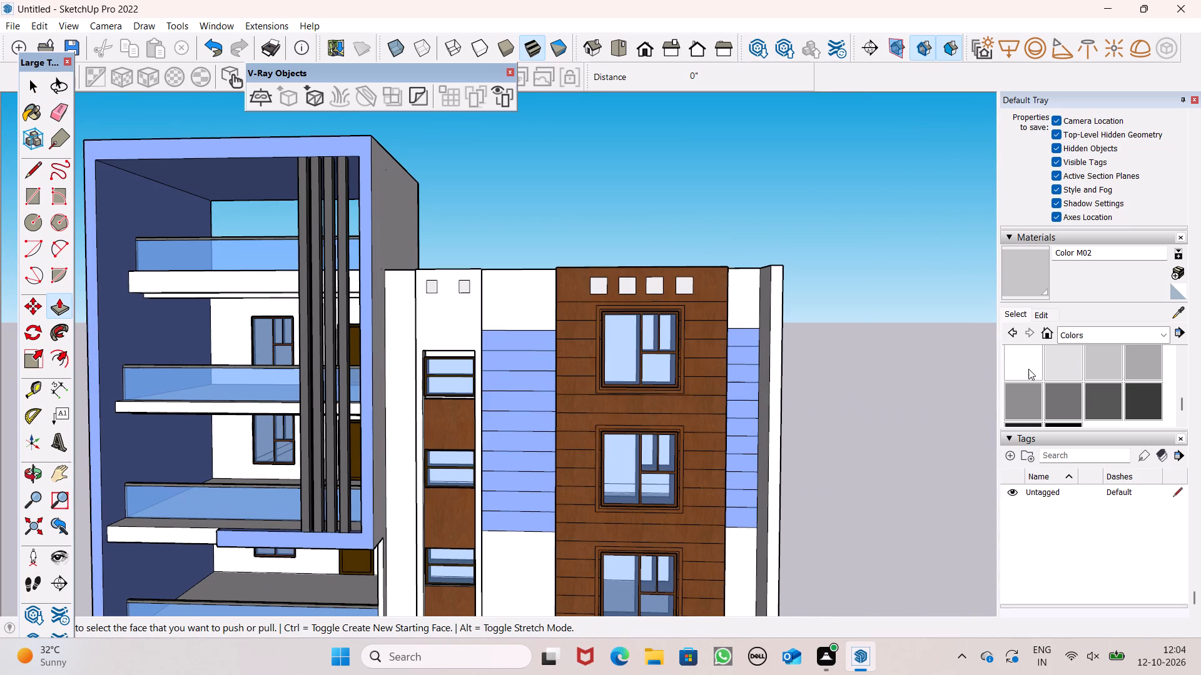
Paint the border band around the topmost wood-clad wall window with Color M00.
{"action": "left_click", "coordinate": [1031, 369]}
{"action": "scroll", "coordinate": [722, 371], "scroll_direction": "up", "scroll_amount": 7}
{"action": "scroll", "coordinate": [655, 422], "scroll_direction": "up", "scroll_amount": 7}
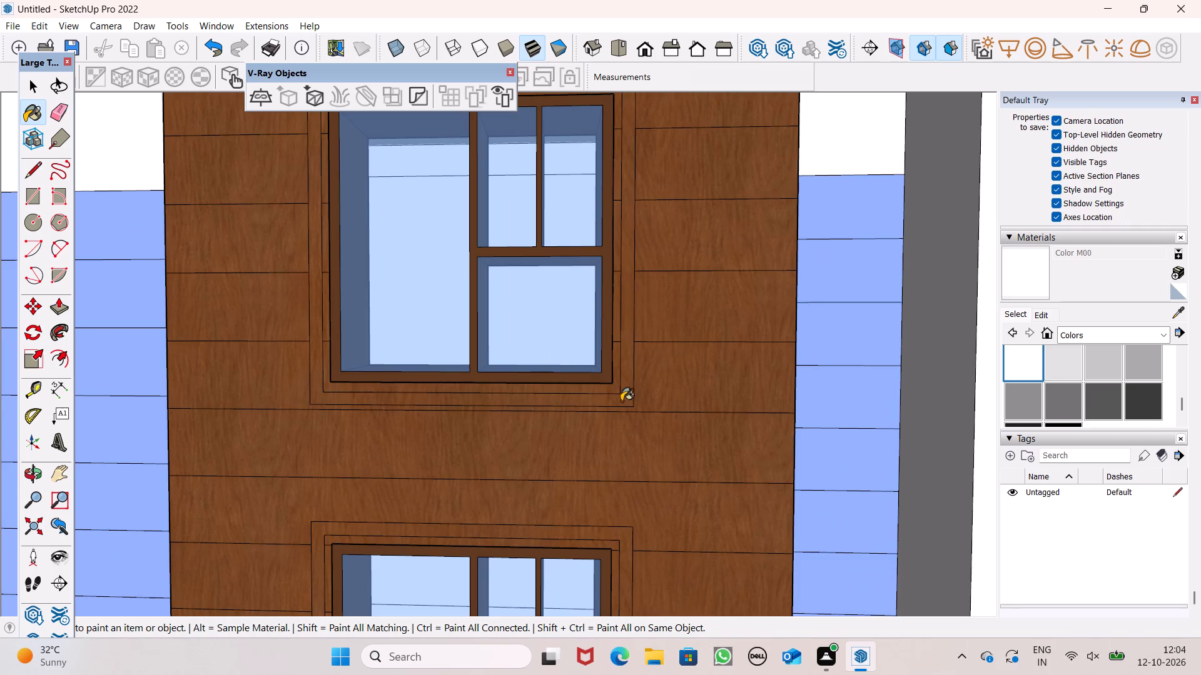
{"action": "left_click", "coordinate": [621, 401]}
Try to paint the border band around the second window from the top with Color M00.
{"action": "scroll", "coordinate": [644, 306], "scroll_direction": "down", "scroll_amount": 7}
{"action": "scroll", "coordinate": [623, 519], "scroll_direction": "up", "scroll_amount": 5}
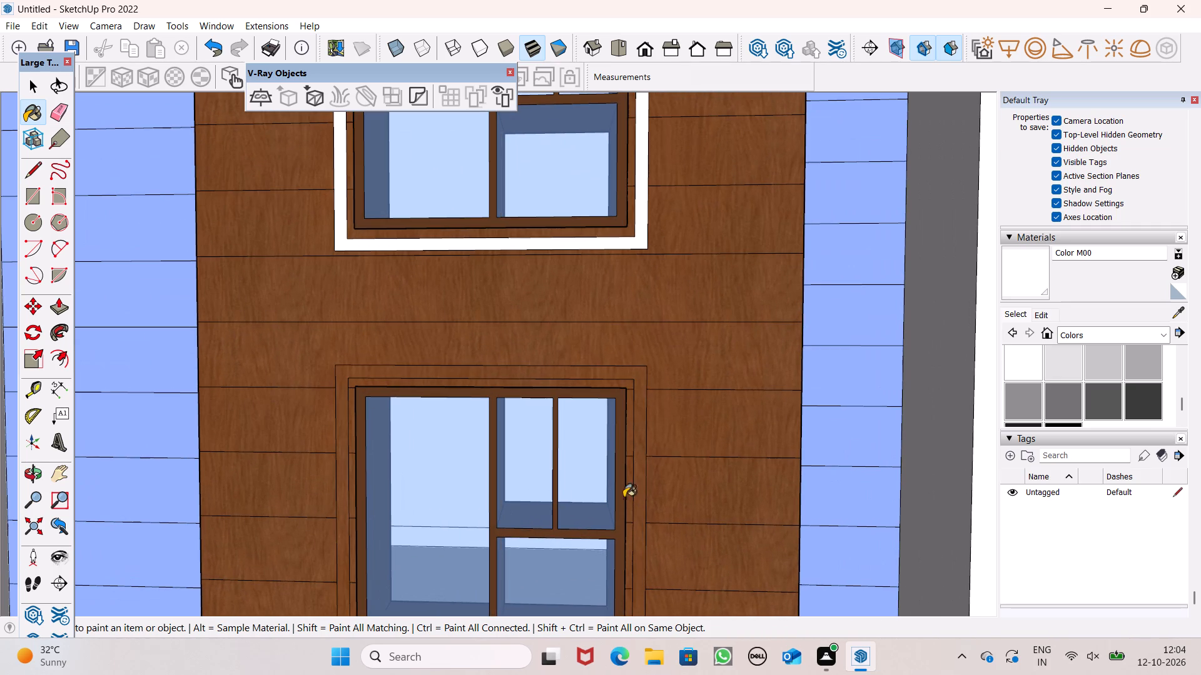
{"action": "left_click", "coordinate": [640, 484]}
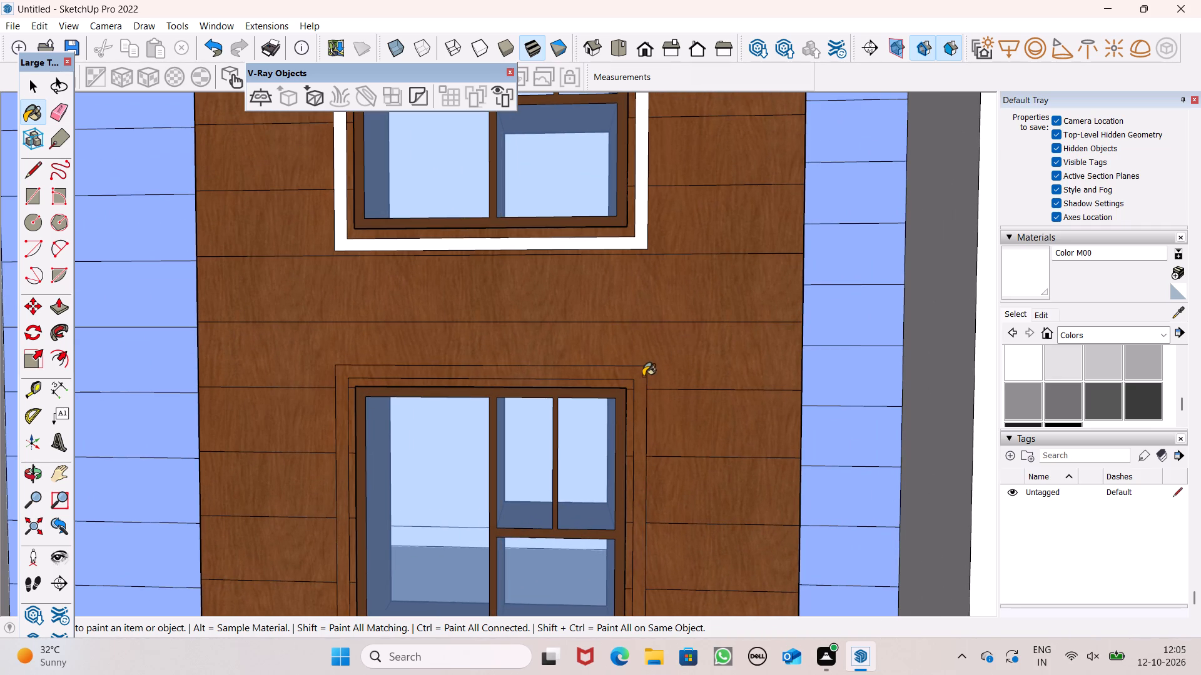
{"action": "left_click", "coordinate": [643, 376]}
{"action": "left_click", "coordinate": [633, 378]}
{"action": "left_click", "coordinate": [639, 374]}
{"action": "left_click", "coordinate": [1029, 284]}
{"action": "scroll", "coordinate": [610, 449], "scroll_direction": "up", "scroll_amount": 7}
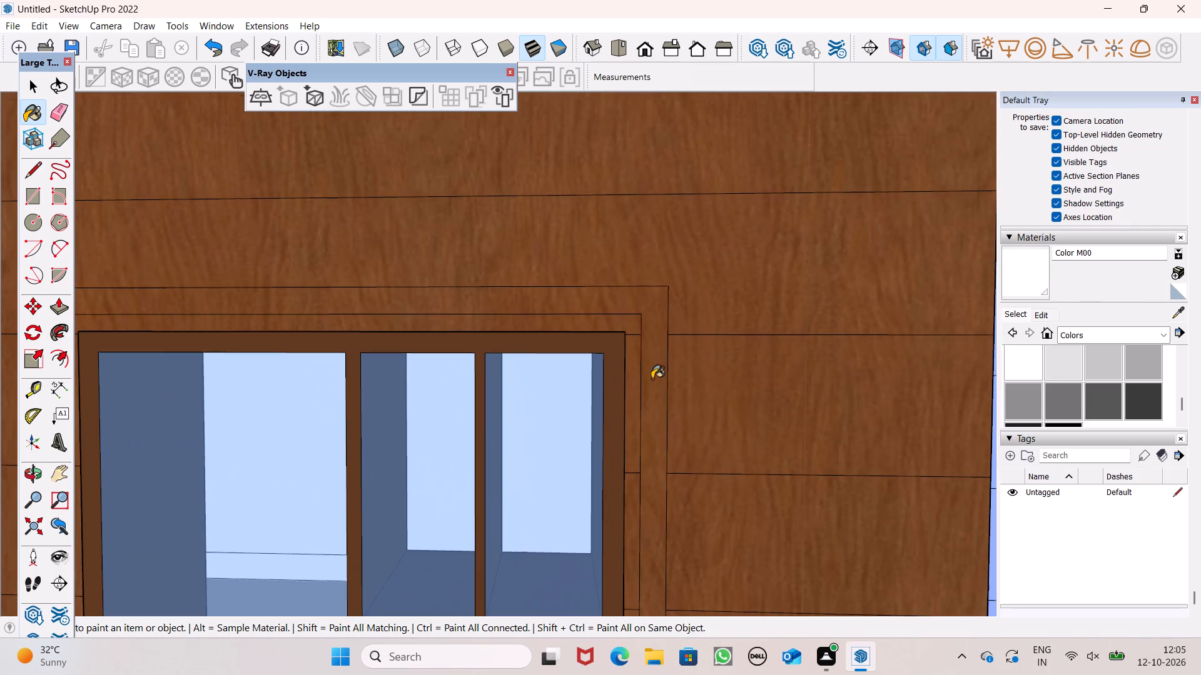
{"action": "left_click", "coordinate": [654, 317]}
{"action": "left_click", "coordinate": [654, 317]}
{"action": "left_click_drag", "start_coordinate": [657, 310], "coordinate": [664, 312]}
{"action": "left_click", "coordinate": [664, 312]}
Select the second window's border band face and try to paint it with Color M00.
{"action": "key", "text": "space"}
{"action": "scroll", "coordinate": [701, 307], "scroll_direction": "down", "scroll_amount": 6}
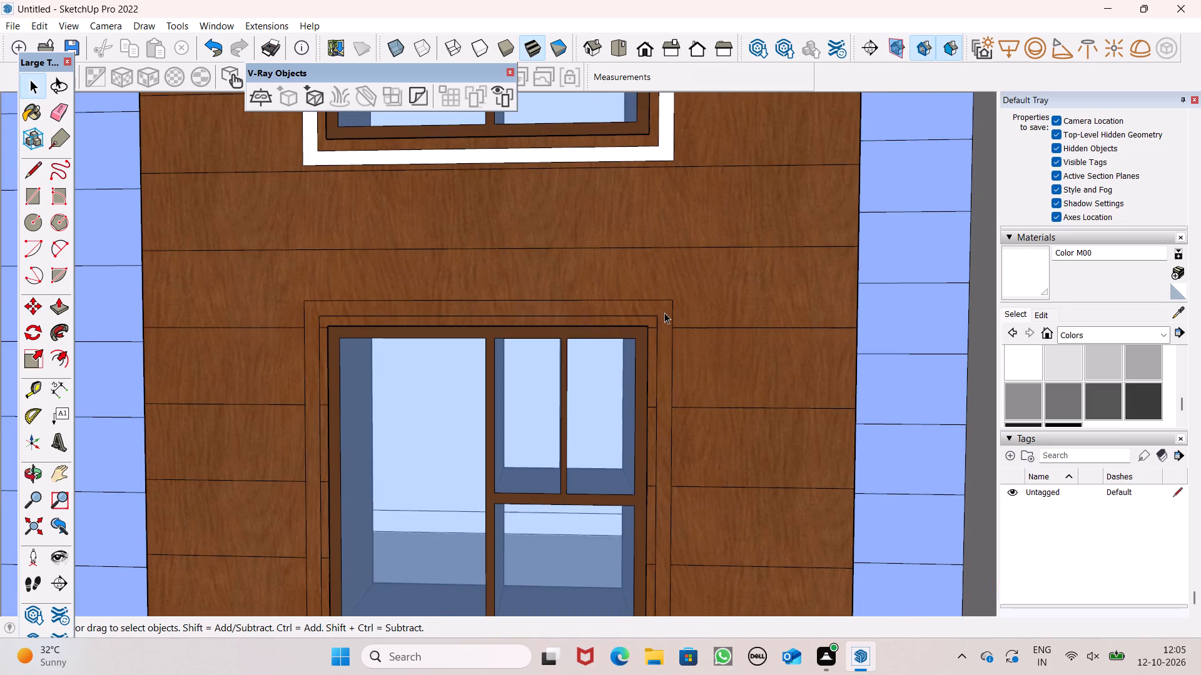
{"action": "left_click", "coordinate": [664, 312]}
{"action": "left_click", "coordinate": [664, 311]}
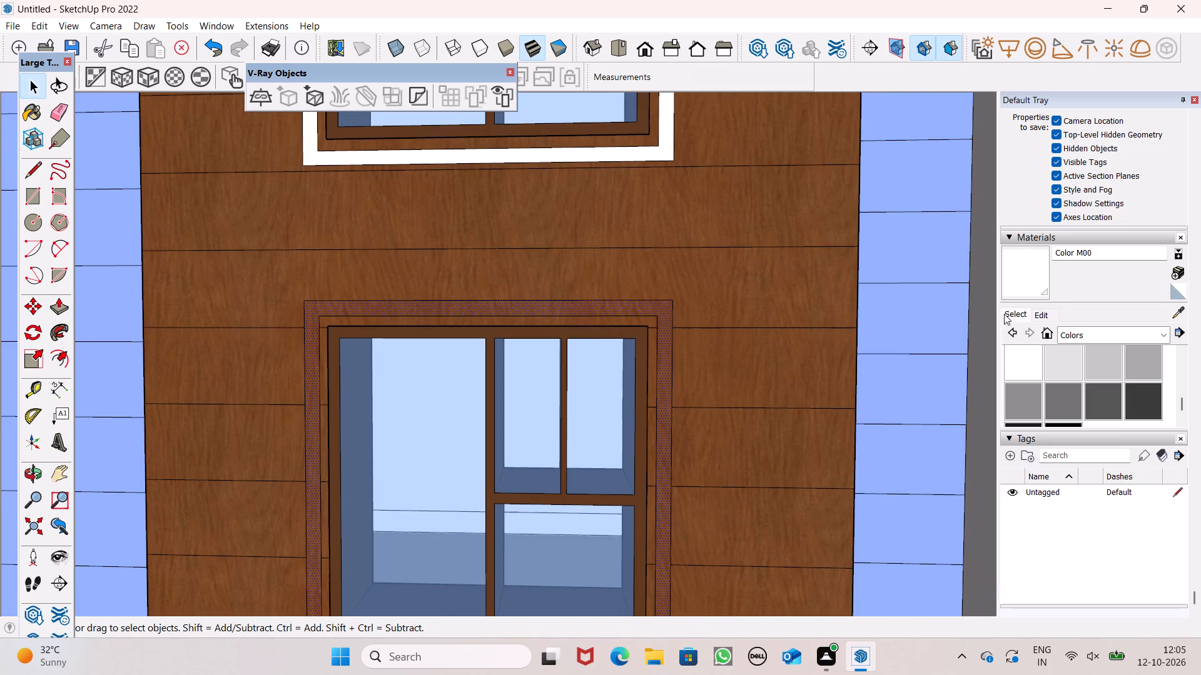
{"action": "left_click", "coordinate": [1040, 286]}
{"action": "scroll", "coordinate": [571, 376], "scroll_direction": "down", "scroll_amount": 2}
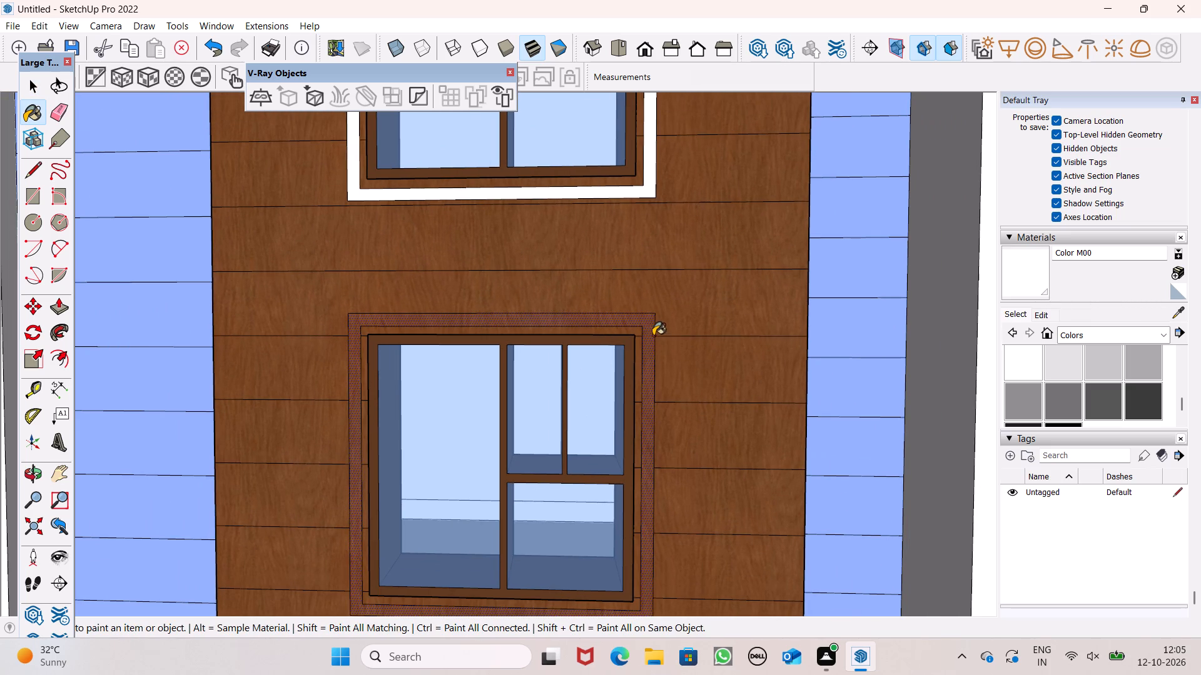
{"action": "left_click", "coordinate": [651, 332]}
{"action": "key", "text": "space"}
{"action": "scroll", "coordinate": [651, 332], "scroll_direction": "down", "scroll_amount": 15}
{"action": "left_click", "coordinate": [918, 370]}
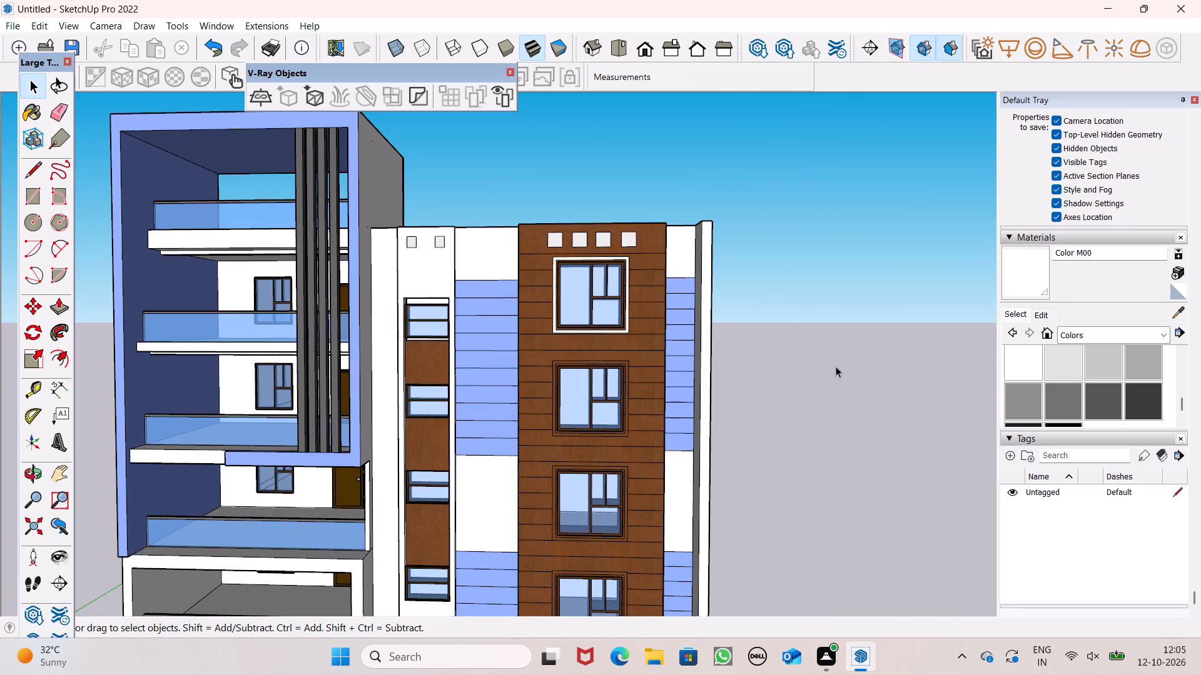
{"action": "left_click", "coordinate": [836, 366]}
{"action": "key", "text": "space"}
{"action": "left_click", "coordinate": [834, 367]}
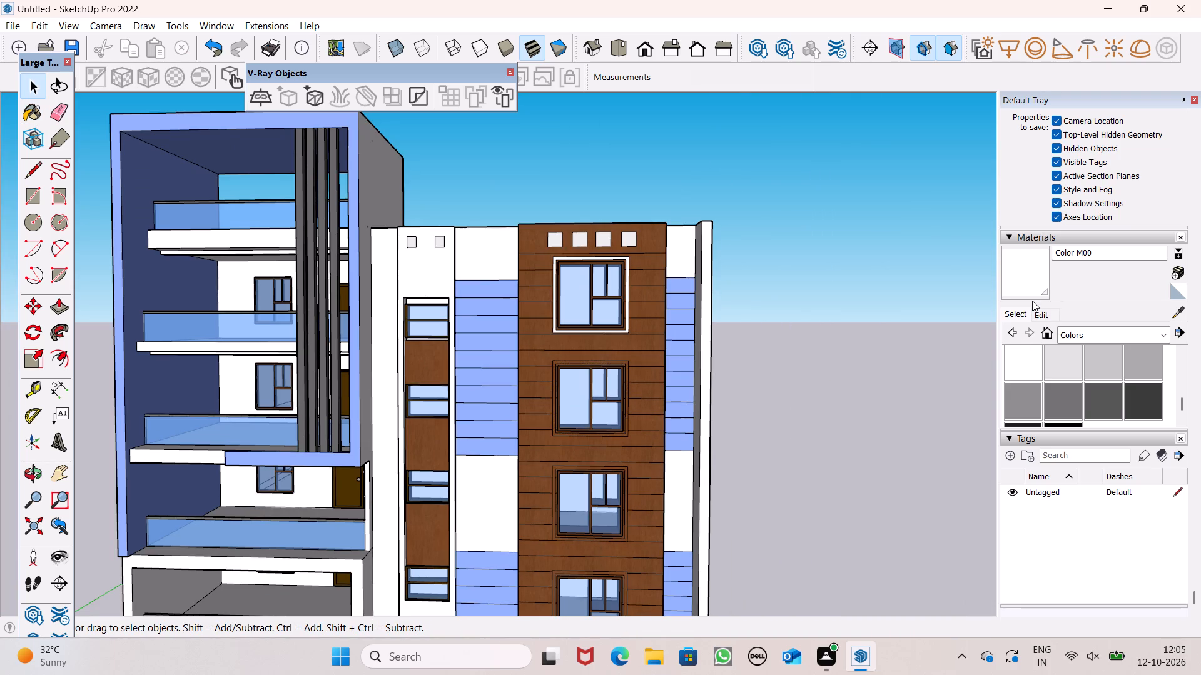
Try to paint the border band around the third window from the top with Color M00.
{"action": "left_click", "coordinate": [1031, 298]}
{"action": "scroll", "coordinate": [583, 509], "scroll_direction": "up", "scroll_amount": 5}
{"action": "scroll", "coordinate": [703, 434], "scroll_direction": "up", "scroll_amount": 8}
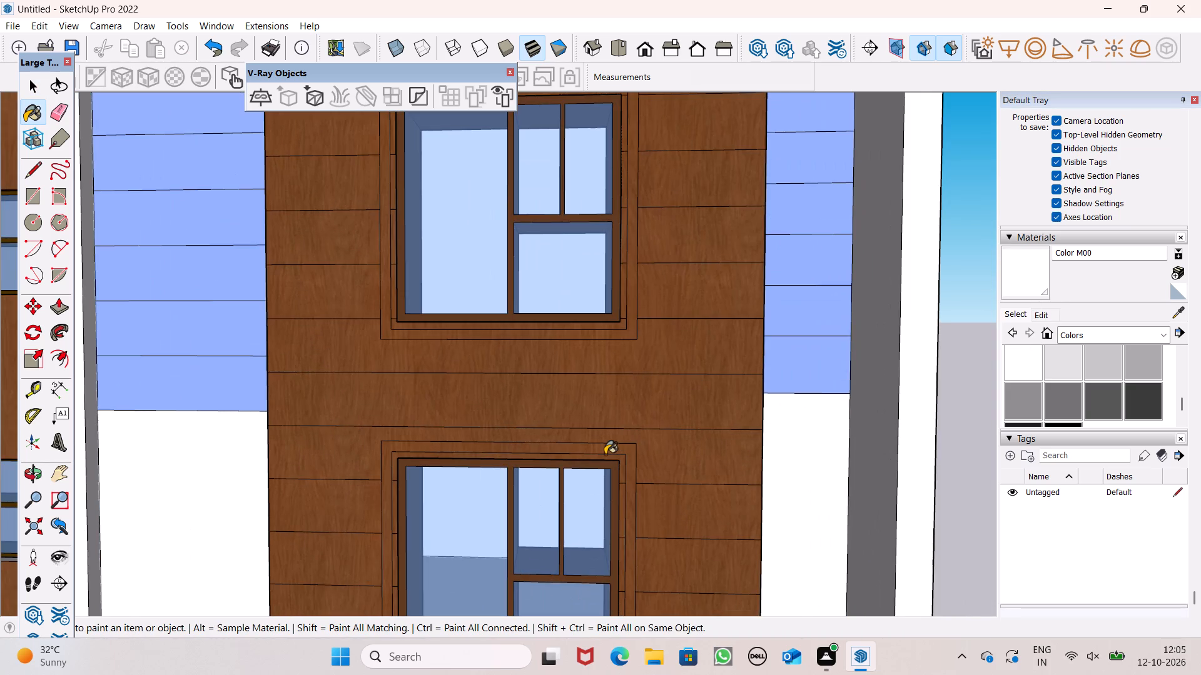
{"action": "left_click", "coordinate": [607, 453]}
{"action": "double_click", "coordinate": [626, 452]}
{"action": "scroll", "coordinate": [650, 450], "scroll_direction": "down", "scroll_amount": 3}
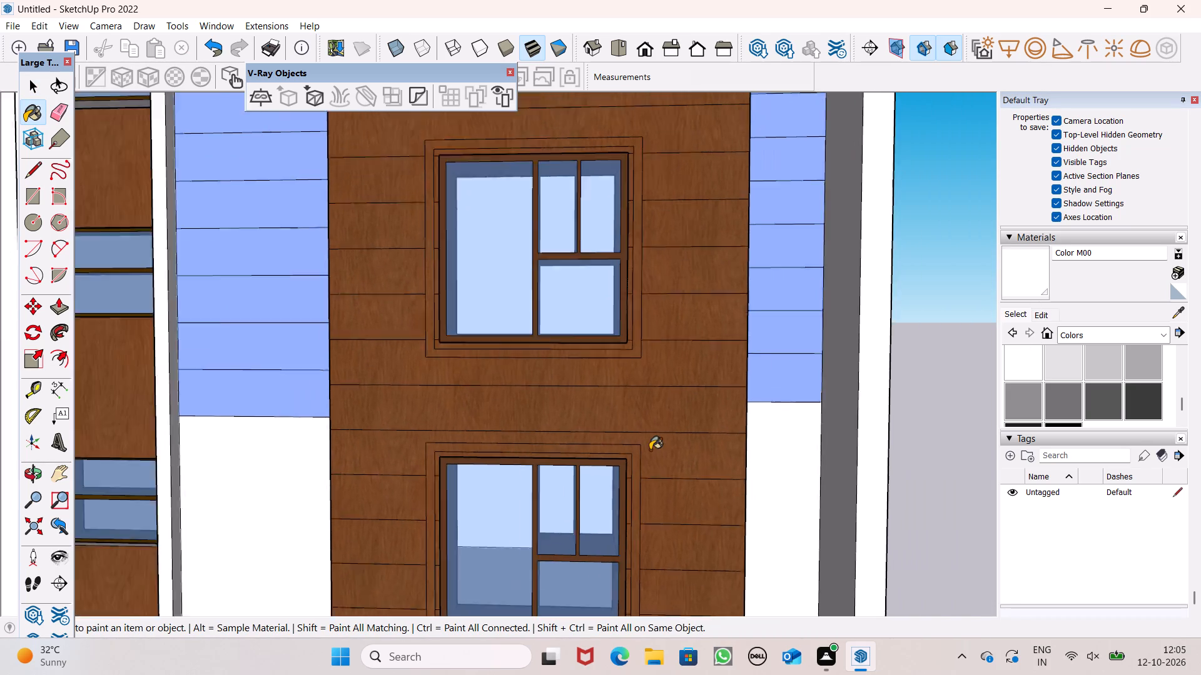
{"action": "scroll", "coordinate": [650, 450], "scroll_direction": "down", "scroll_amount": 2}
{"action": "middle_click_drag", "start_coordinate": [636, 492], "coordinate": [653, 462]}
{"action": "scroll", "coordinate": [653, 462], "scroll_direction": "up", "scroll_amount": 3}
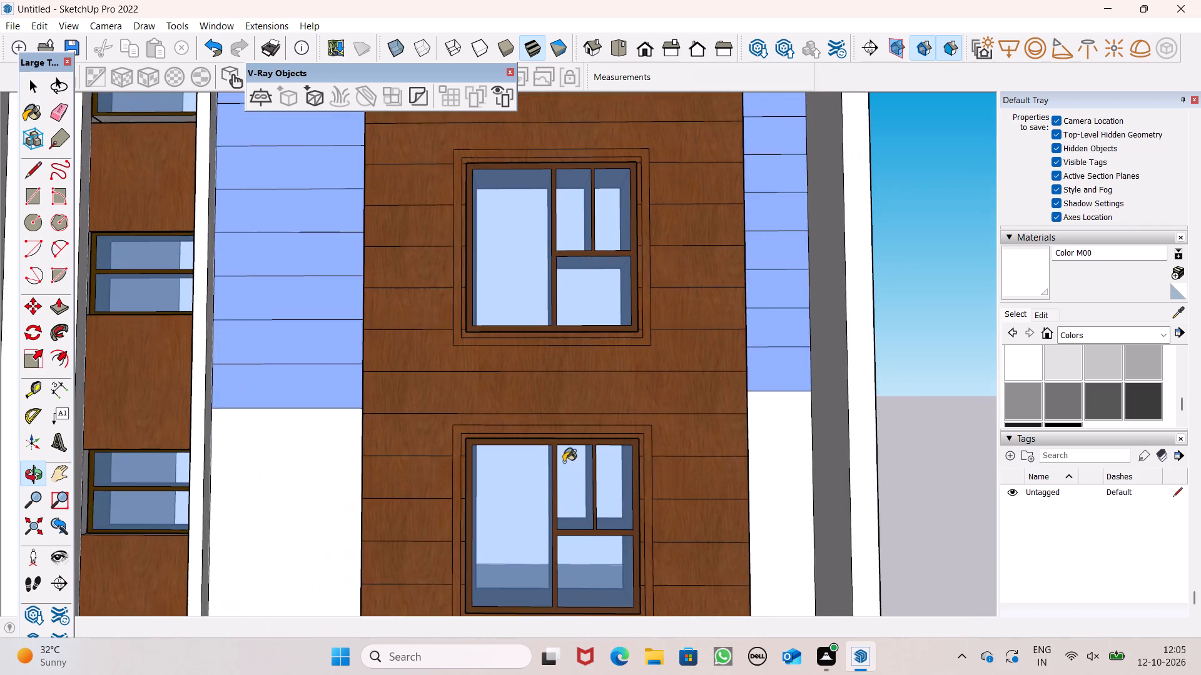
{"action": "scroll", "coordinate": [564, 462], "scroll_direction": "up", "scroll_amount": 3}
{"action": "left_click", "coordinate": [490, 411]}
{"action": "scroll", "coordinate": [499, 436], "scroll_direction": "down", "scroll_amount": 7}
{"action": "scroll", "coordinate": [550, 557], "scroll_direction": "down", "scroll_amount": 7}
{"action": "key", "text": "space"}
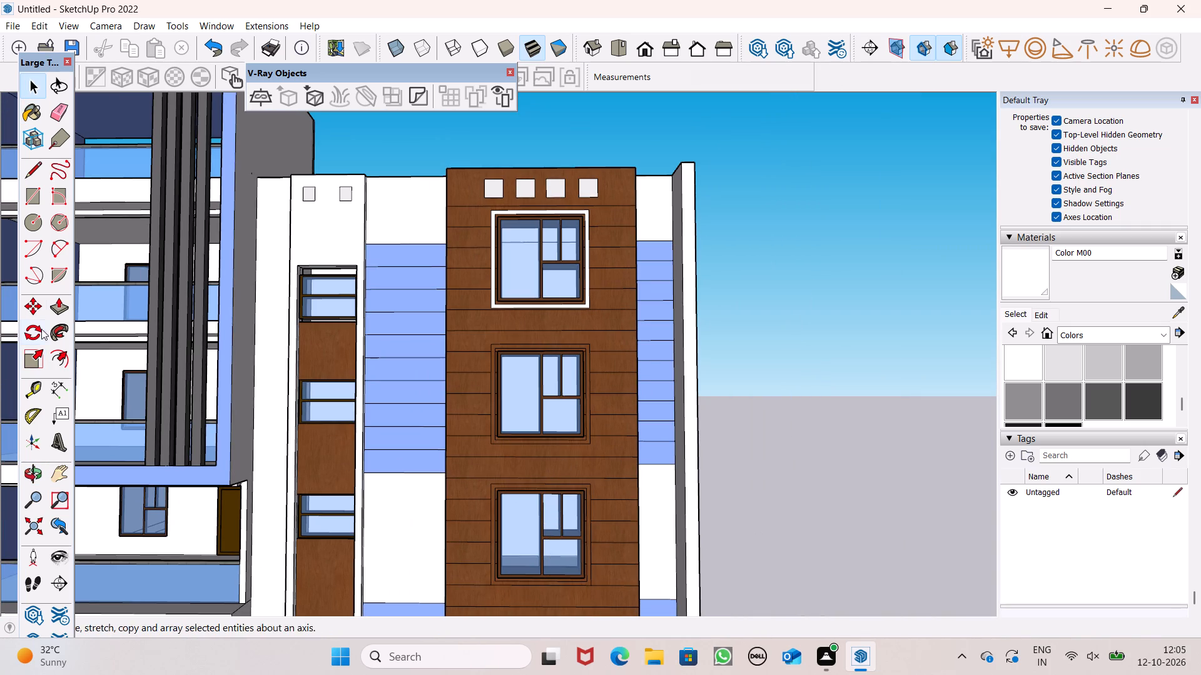
Extrude the white border band around the topmost wood-clad wall window outward about 1' 1 1/2".
{"action": "left_click", "coordinate": [59, 312]}
{"action": "middle_click_drag", "start_coordinate": [574, 361], "coordinate": [657, 531]}
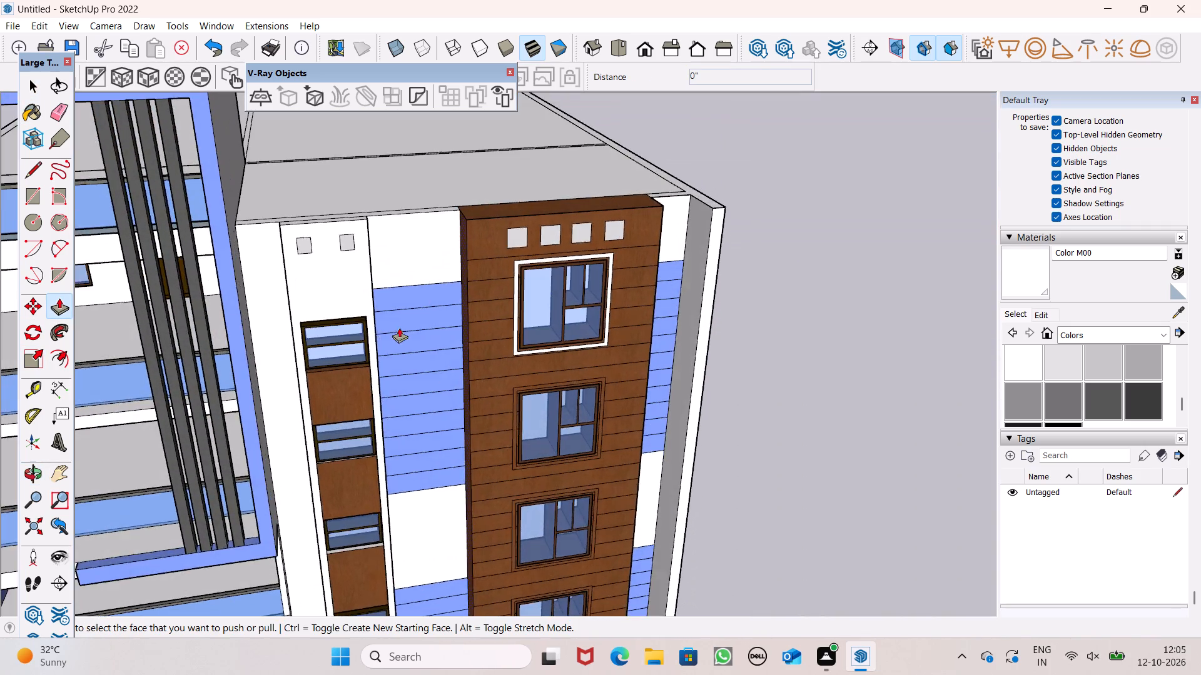
{"action": "scroll", "coordinate": [384, 270], "scroll_direction": "up", "scroll_amount": 7}
{"action": "scroll", "coordinate": [557, 399], "scroll_direction": "up", "scroll_amount": 7}
{"action": "left_click_drag", "start_coordinate": [529, 389], "coordinate": [529, 389]}
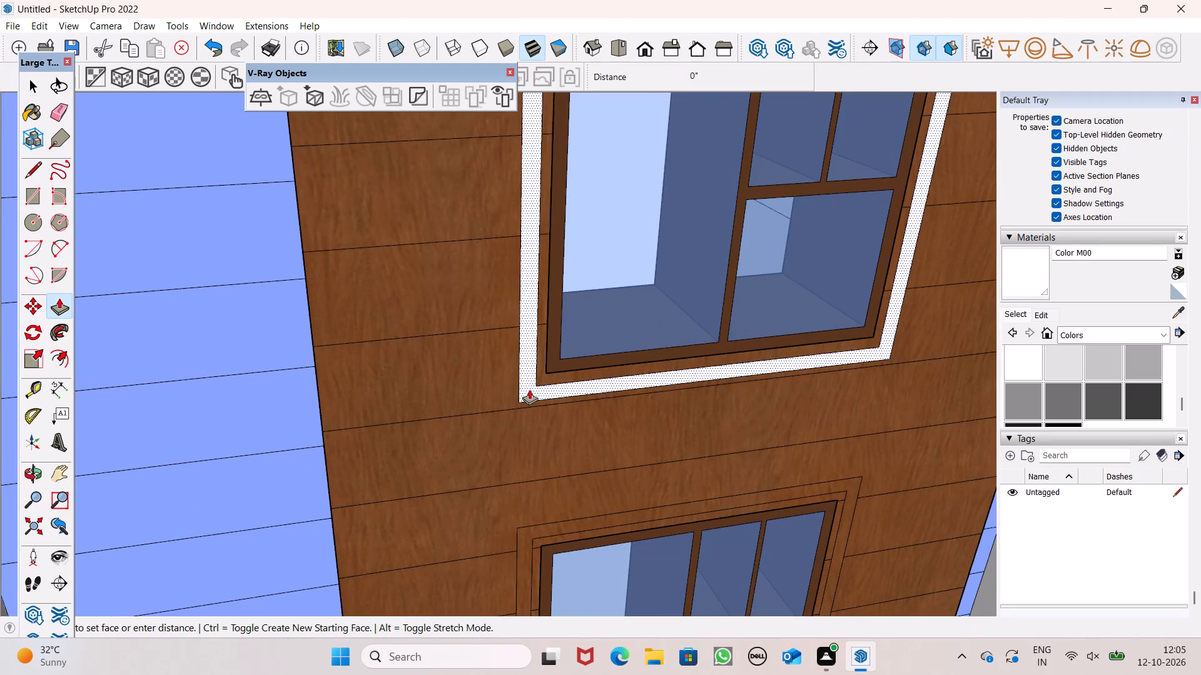
{"action": "left_click_drag", "start_coordinate": [529, 389], "coordinate": [544, 412]}
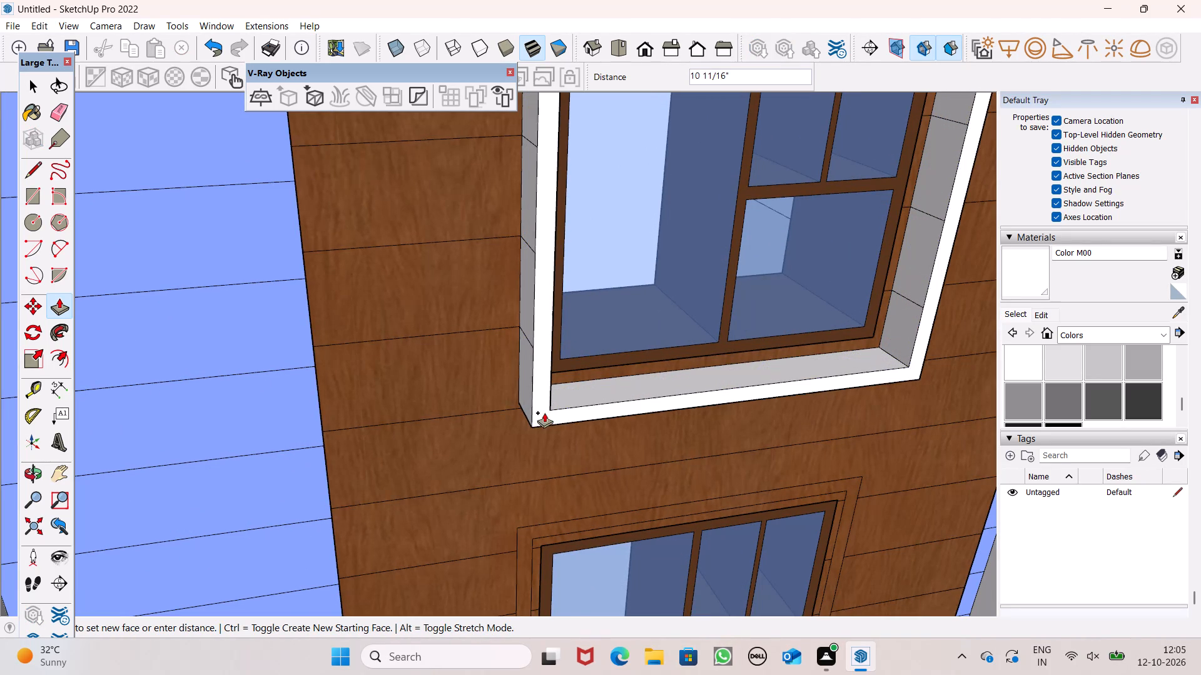
{"action": "left_click_drag", "start_coordinate": [544, 412], "coordinate": [547, 416]}
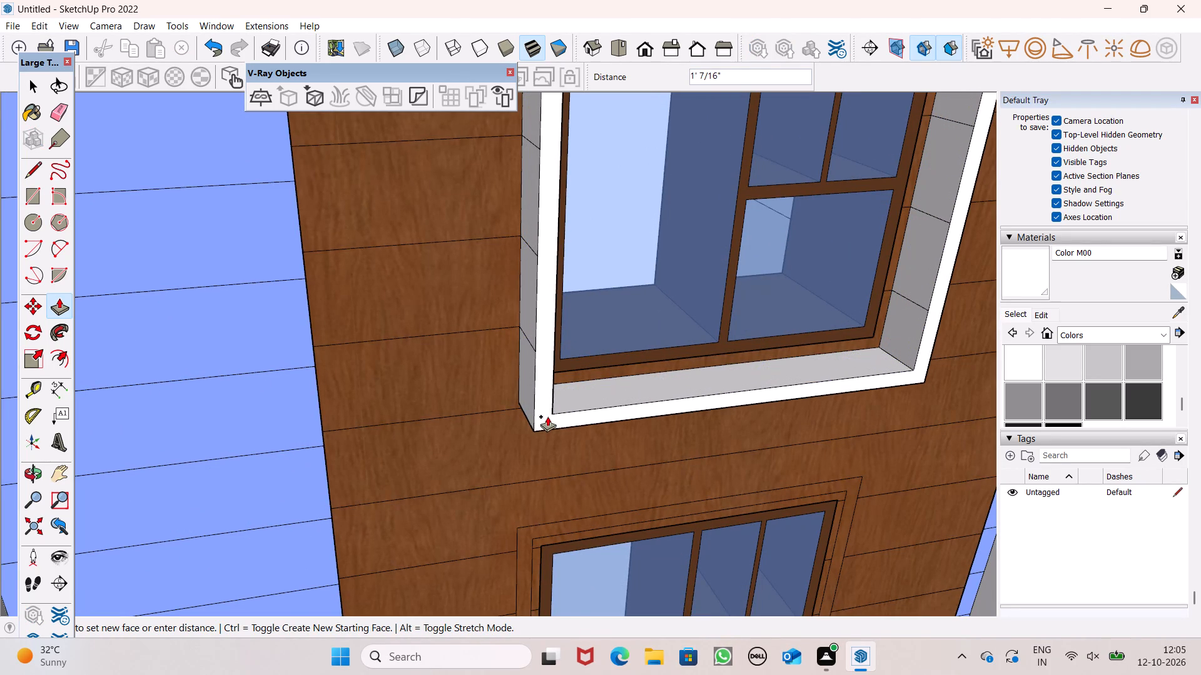
{"action": "left_click_drag", "start_coordinate": [547, 416], "coordinate": [552, 417]}
{"action": "left_click", "coordinate": [552, 417]}
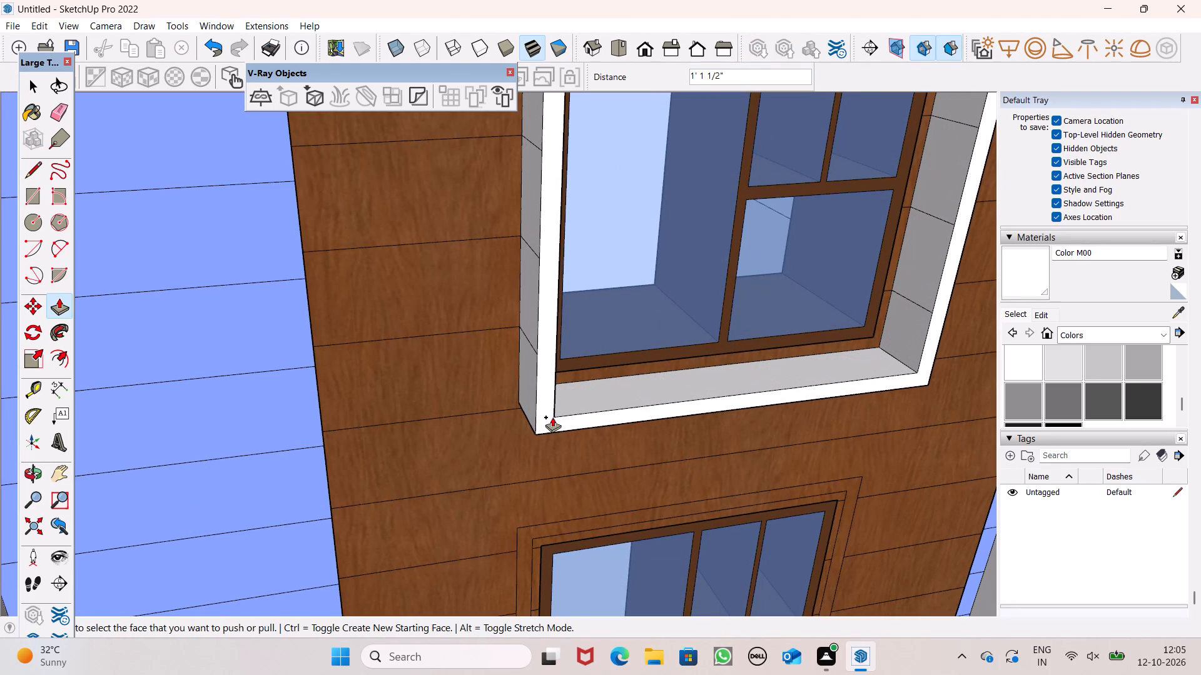
{"action": "scroll", "coordinate": [480, 414], "scroll_direction": "down", "scroll_amount": 6}
{"action": "key", "text": "space"}
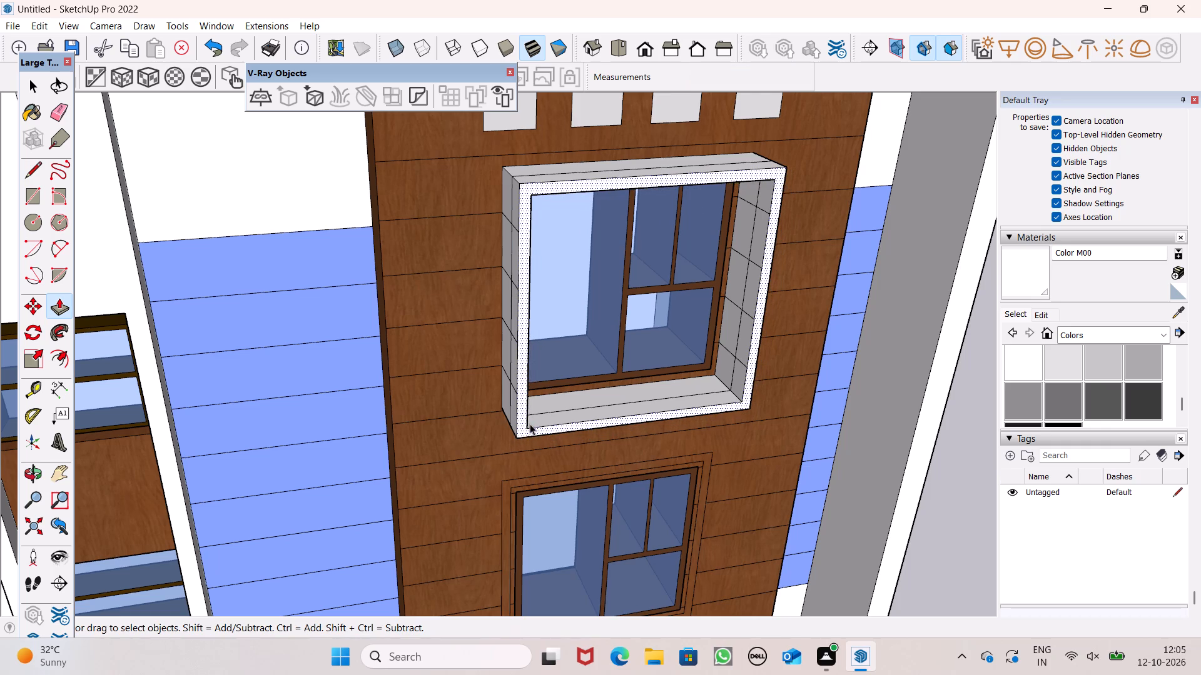
Extrude the border band around the second window from the top by 1' 1 1/2", matching the topmost window's surround.
{"action": "middle_click_drag", "start_coordinate": [614, 439], "coordinate": [388, 359]}
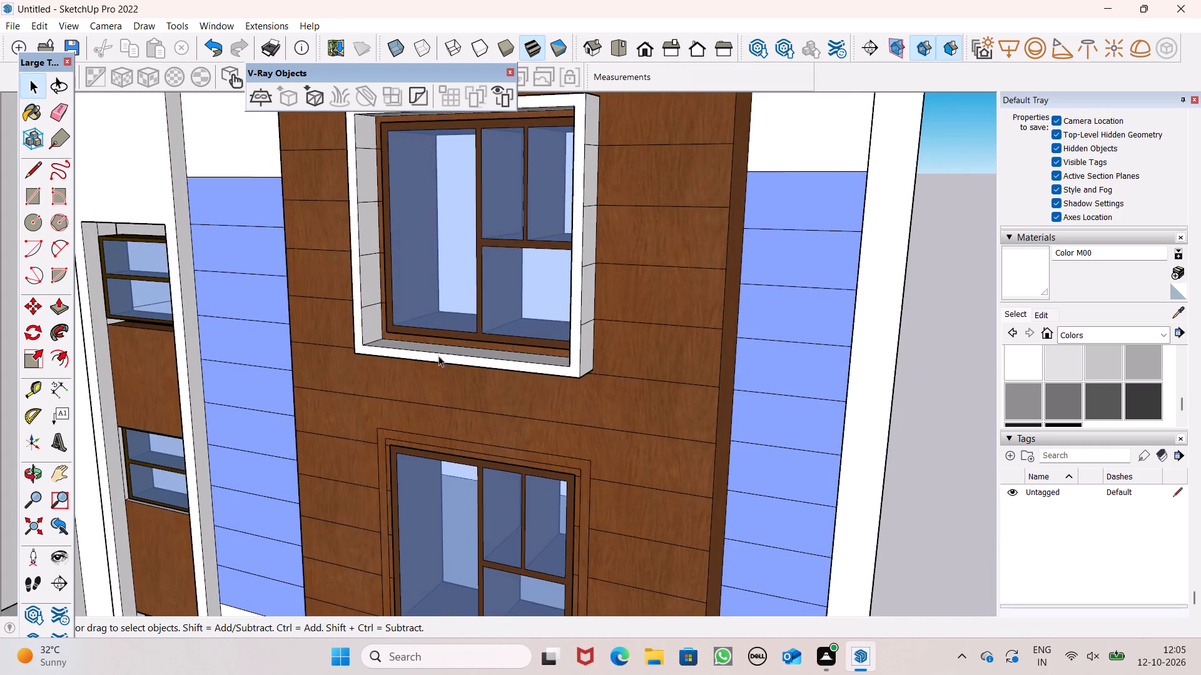
{"action": "scroll", "coordinate": [450, 353], "scroll_direction": "down", "scroll_amount": 7}
{"action": "scroll", "coordinate": [529, 372], "scroll_direction": "down", "scroll_amount": 5}
{"action": "middle_click_drag", "start_coordinate": [608, 437], "coordinate": [709, 412]}
{"action": "scroll", "coordinate": [555, 434], "scroll_direction": "up", "scroll_amount": 2}
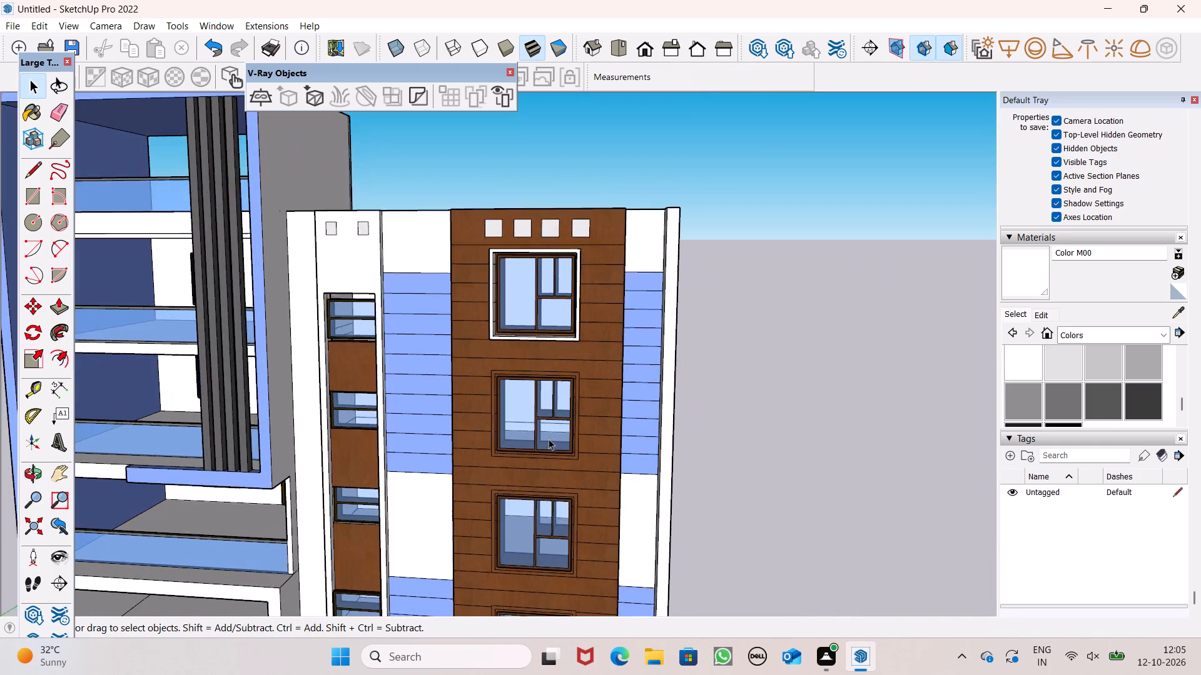
{"action": "scroll", "coordinate": [549, 439], "scroll_direction": "up", "scroll_amount": 4}
{"action": "left_click", "coordinate": [59, 312]}
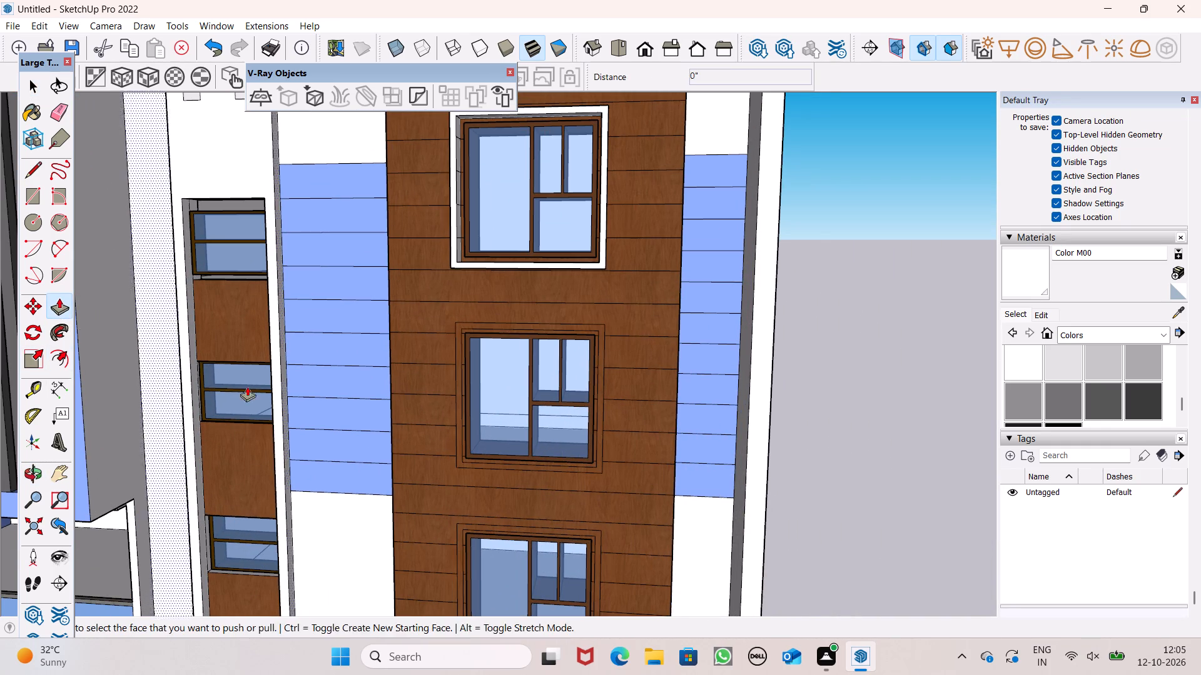
{"action": "scroll", "coordinate": [452, 436], "scroll_direction": "up", "scroll_amount": 1}
{"action": "middle_click_drag", "start_coordinate": [452, 436], "coordinate": [655, 470]}
{"action": "scroll", "coordinate": [589, 397], "scroll_direction": "up", "scroll_amount": 6}
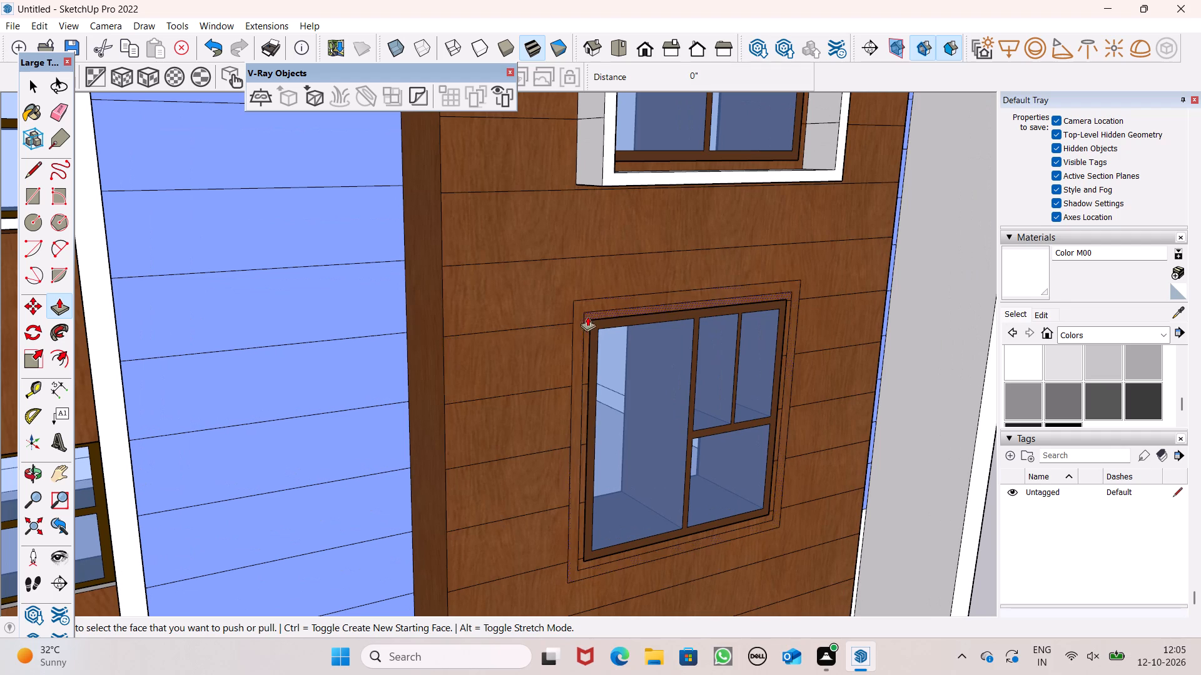
{"action": "left_click_drag", "start_coordinate": [595, 302], "coordinate": [634, 197]}
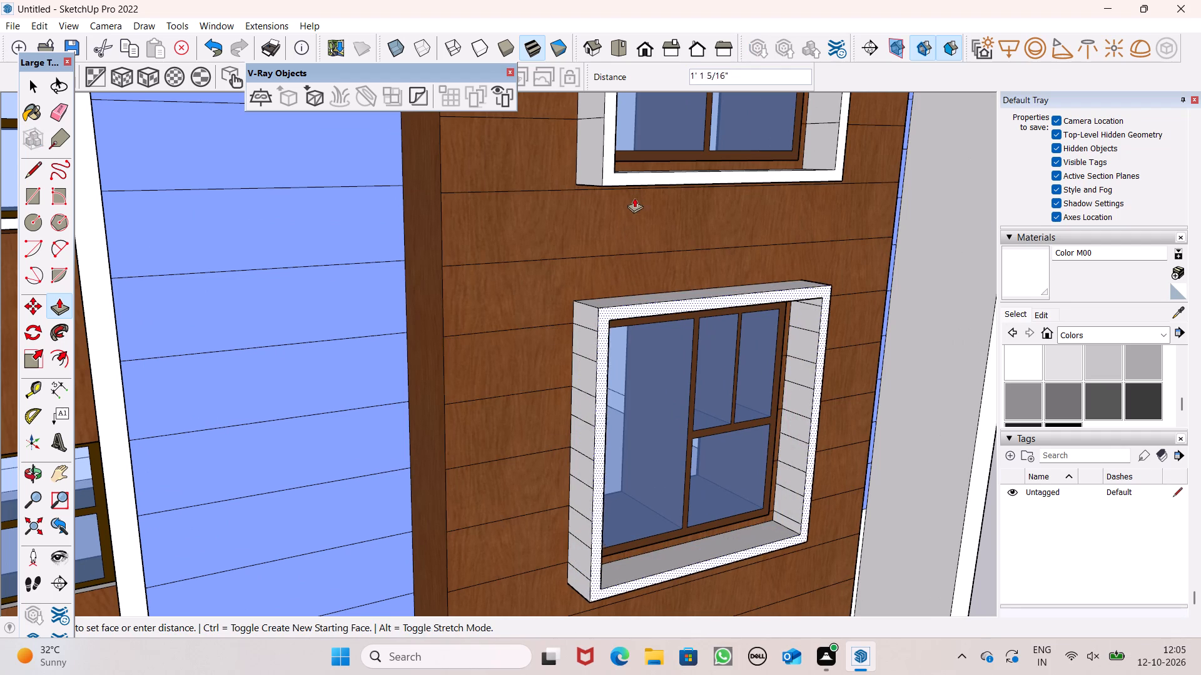
{"action": "left_click_drag", "start_coordinate": [634, 197], "coordinate": [637, 178]}
Extrude the border band around the third window from the top by 1' 1 1/2", level with the surround above.
{"action": "scroll", "coordinate": [543, 364], "scroll_direction": "down", "scroll_amount": 6}
{"action": "scroll", "coordinate": [615, 249], "scroll_direction": "down", "scroll_amount": 7}
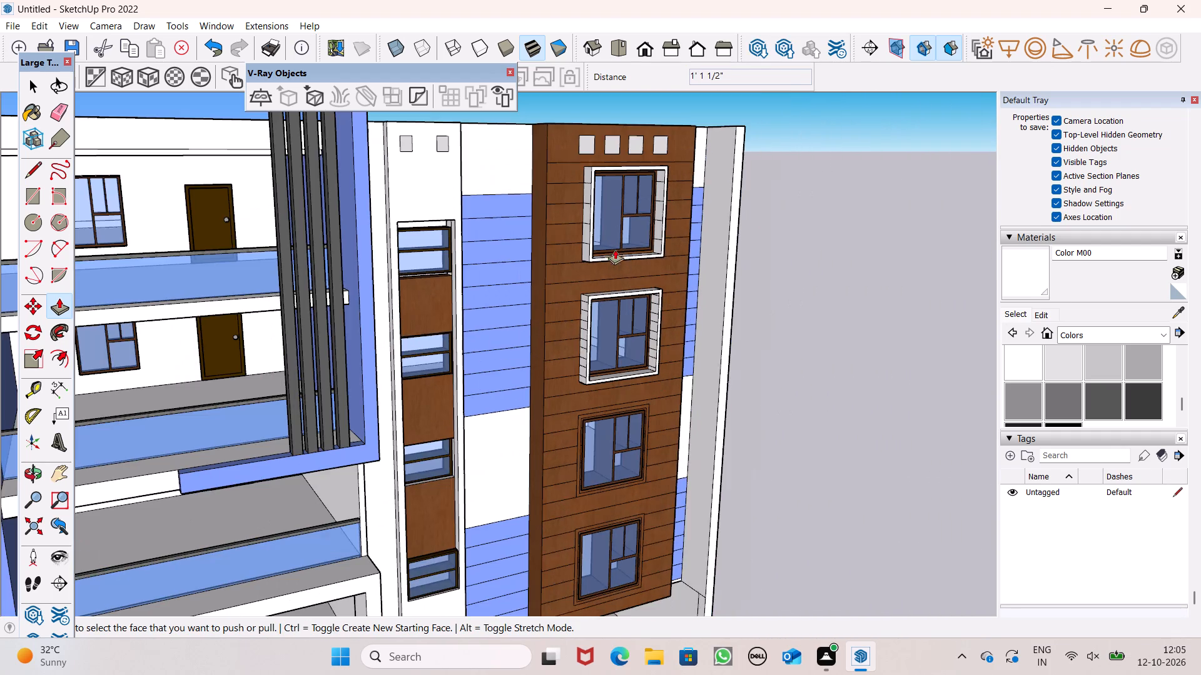
{"action": "scroll", "coordinate": [592, 555], "scroll_direction": "up", "scroll_amount": 9}
{"action": "scroll", "coordinate": [764, 62], "scroll_direction": "up", "scroll_amount": 1}
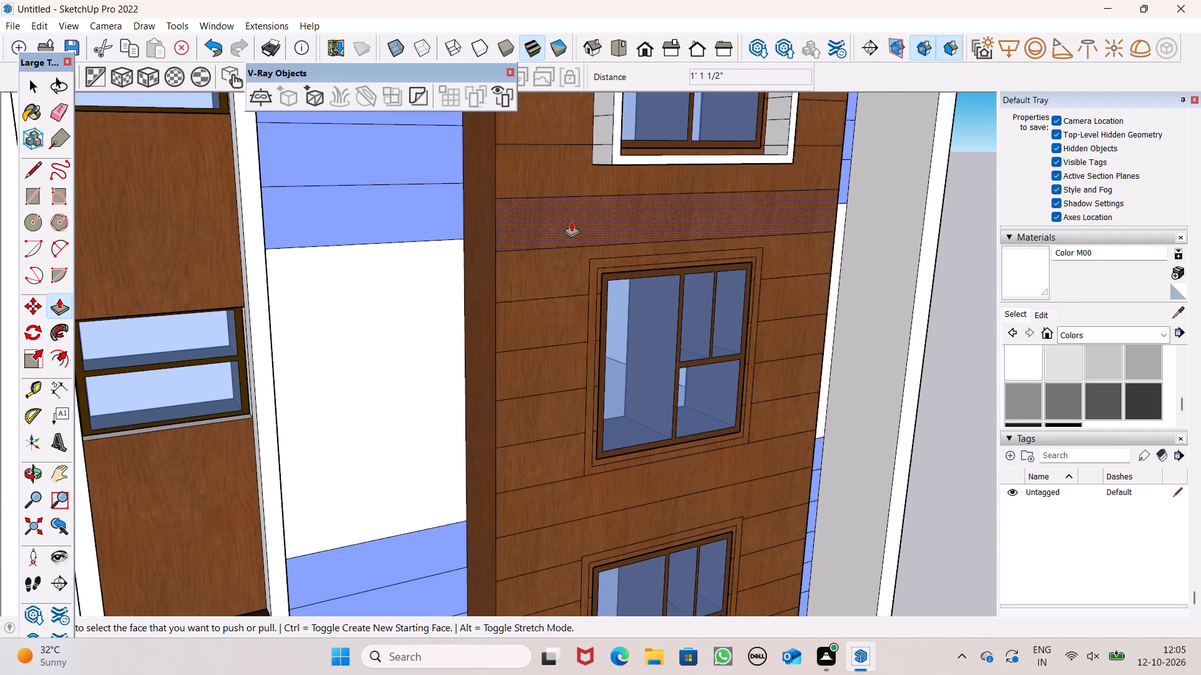
{"action": "scroll", "coordinate": [620, 241], "scroll_direction": "up", "scroll_amount": 2}
{"action": "left_click_drag", "start_coordinate": [607, 264], "coordinate": [631, 281]}
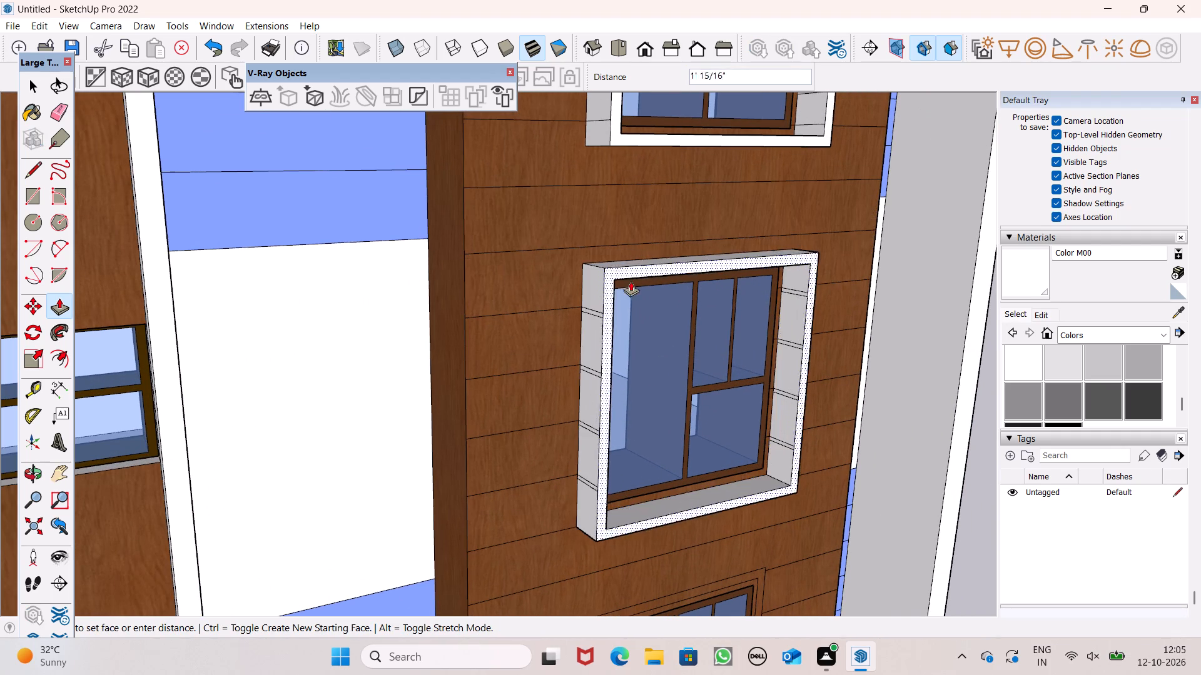
{"action": "left_click_drag", "start_coordinate": [631, 281], "coordinate": [689, 139]}
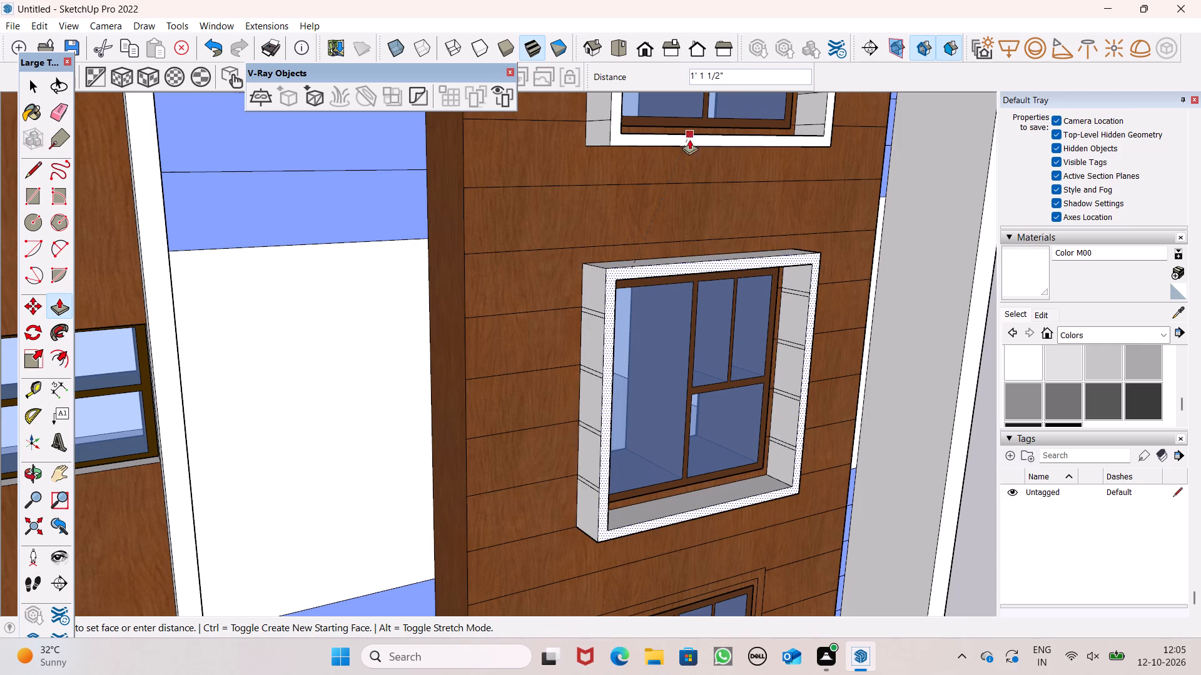
{"action": "left_click_drag", "start_coordinate": [689, 139], "coordinate": [689, 137]}
Paint the border band around the lowest wood-clad wall window with Color M00.
{"action": "scroll", "coordinate": [506, 178], "scroll_direction": "down", "scroll_amount": 5}
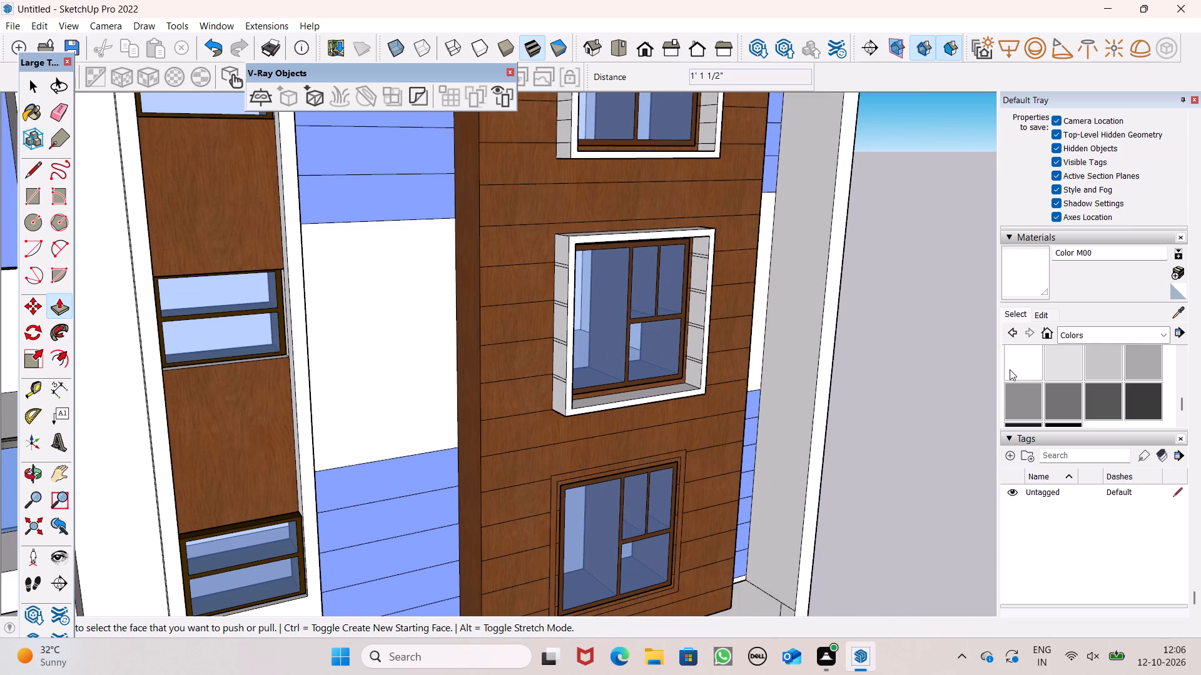
{"action": "left_click", "coordinate": [1017, 363]}
{"action": "scroll", "coordinate": [572, 483], "scroll_direction": "up", "scroll_amount": 8}
{"action": "left_click", "coordinate": [557, 471]}
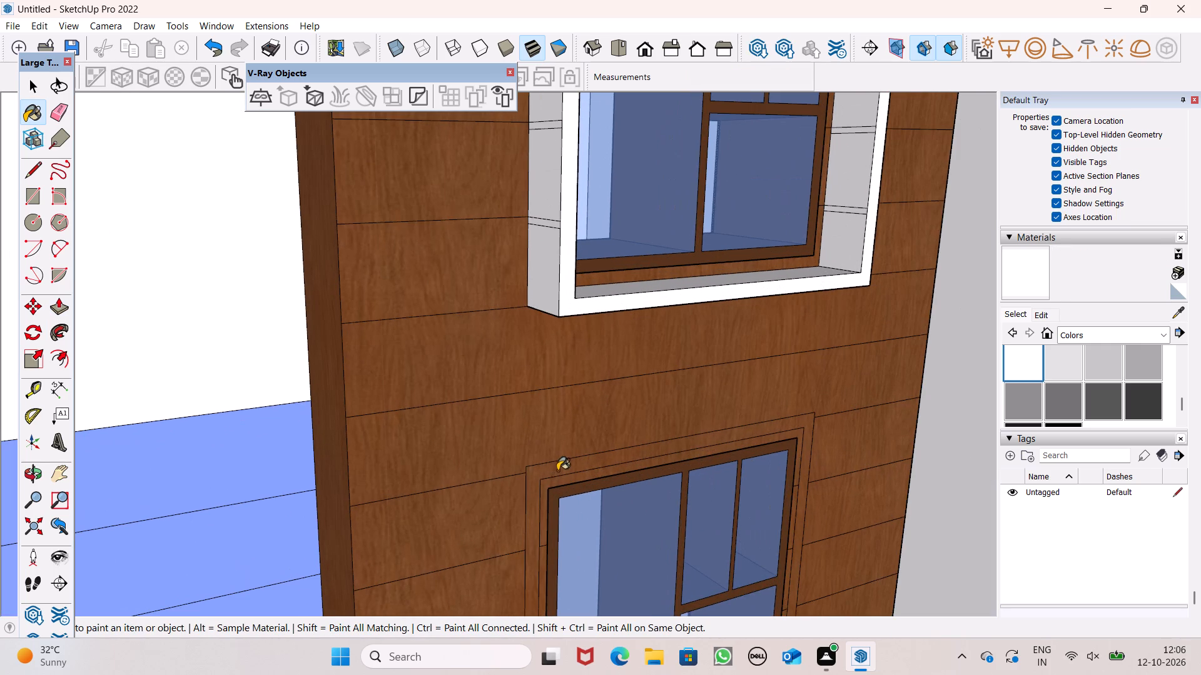
{"action": "scroll", "coordinate": [606, 467], "scroll_direction": "down", "scroll_amount": 5}
{"action": "key", "text": "space"}
{"action": "scroll", "coordinate": [634, 457], "scroll_direction": "down", "scroll_amount": 5}
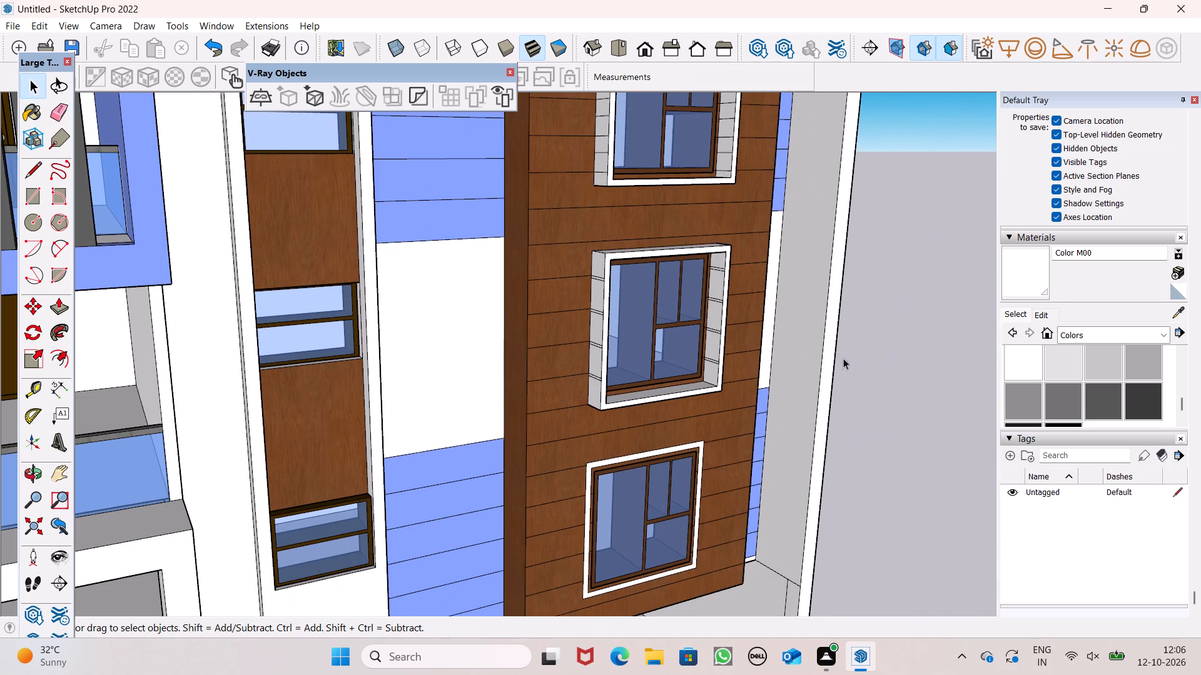
Extrude the lowest window's white border band by 1' 1 1/2", matching the surround above it.
{"action": "left_click", "coordinate": [56, 308]}
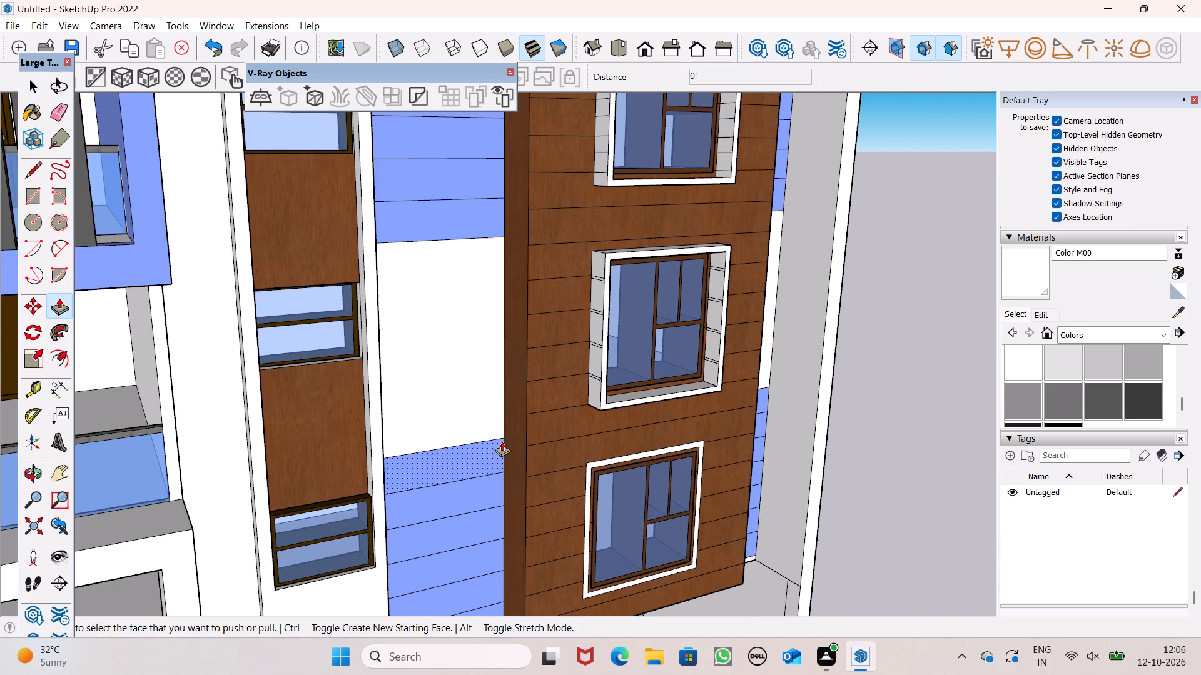
{"action": "left_click_drag", "start_coordinate": [591, 466], "coordinate": [628, 404]}
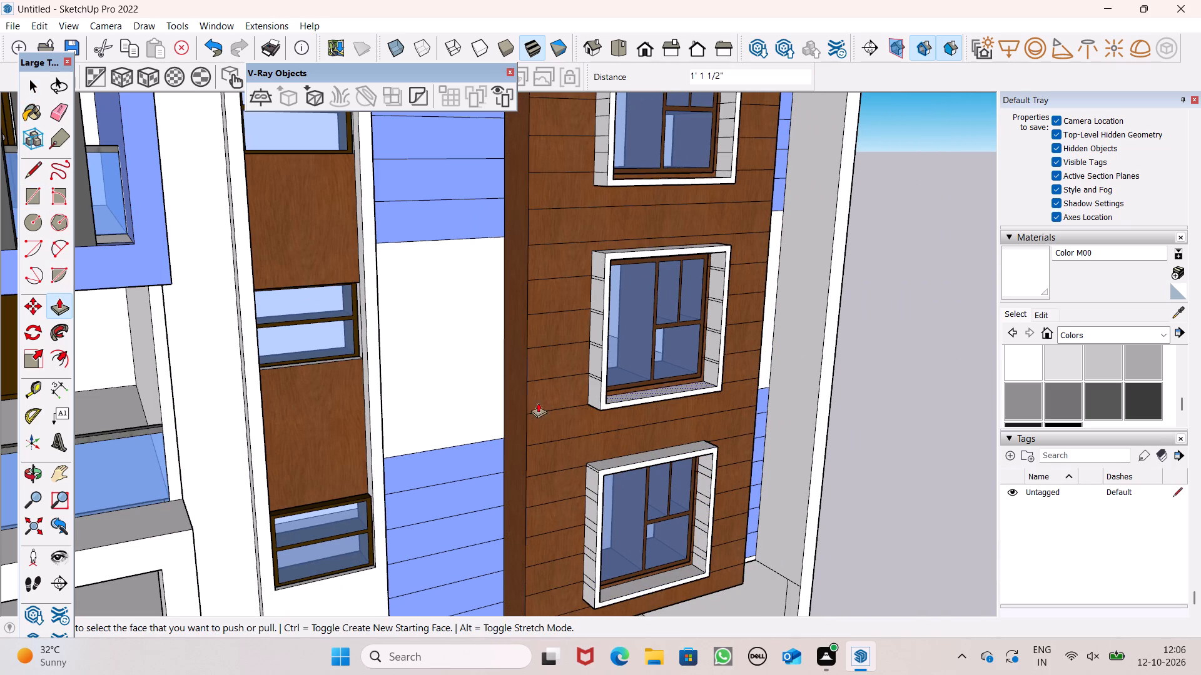
{"action": "key", "text": "space"}
Erase the plank lines crossing the outer side face of the lowest window's extruded surround.
{"action": "scroll", "coordinate": [604, 363], "scroll_direction": "down", "scroll_amount": 3}
{"action": "middle_click_drag", "start_coordinate": [605, 505], "coordinate": [769, 432]}
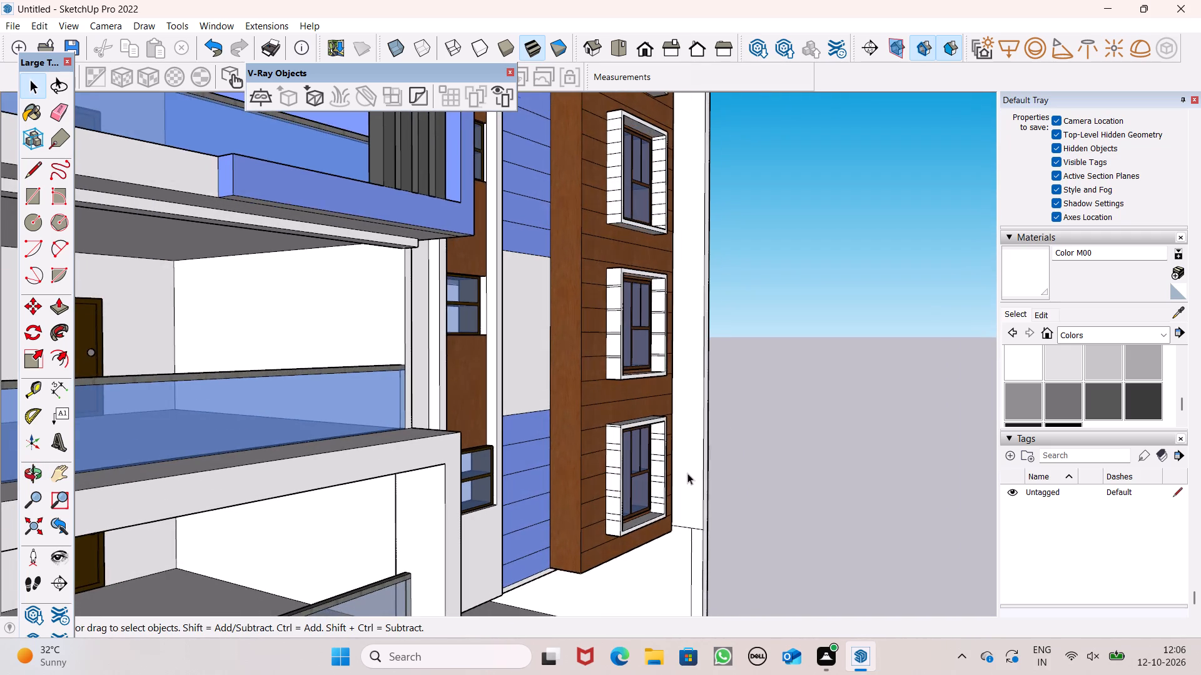
{"action": "scroll", "coordinate": [687, 473], "scroll_direction": "up", "scroll_amount": 2}
{"action": "left_click", "coordinate": [58, 123]}
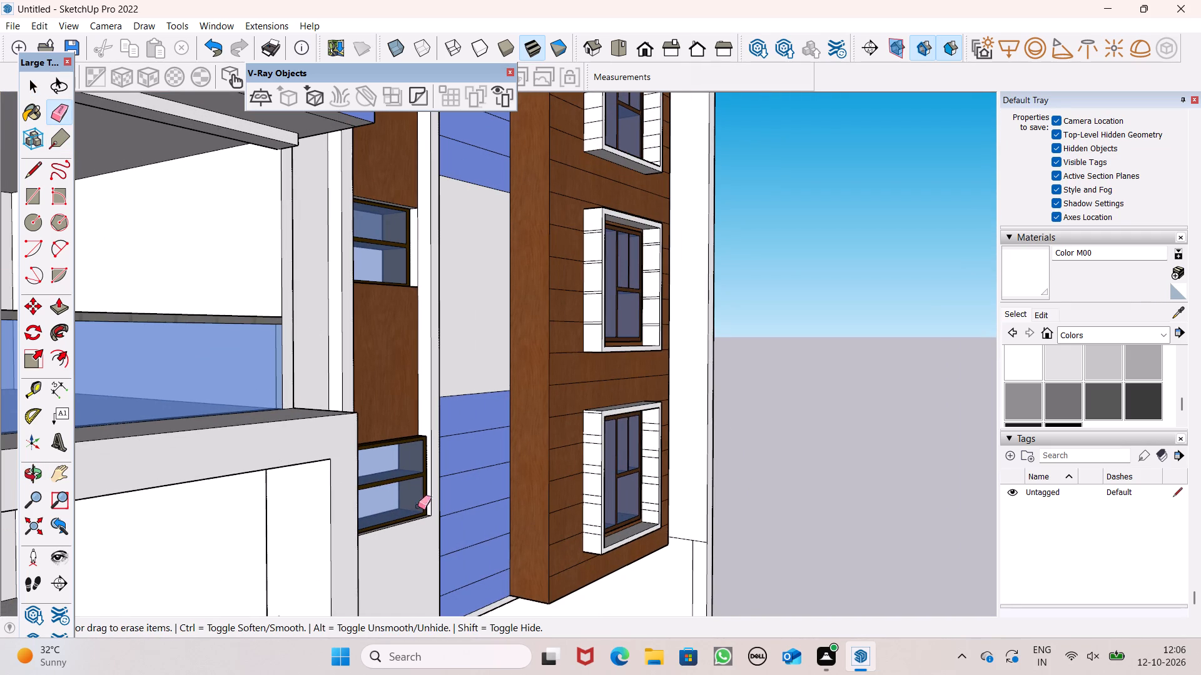
{"action": "scroll", "coordinate": [684, 538], "scroll_direction": "up", "scroll_amount": 5}
{"action": "middle_click_drag", "start_coordinate": [597, 507], "coordinate": [701, 497]}
{"action": "scroll", "coordinate": [602, 394], "scroll_direction": "up", "scroll_amount": 7}
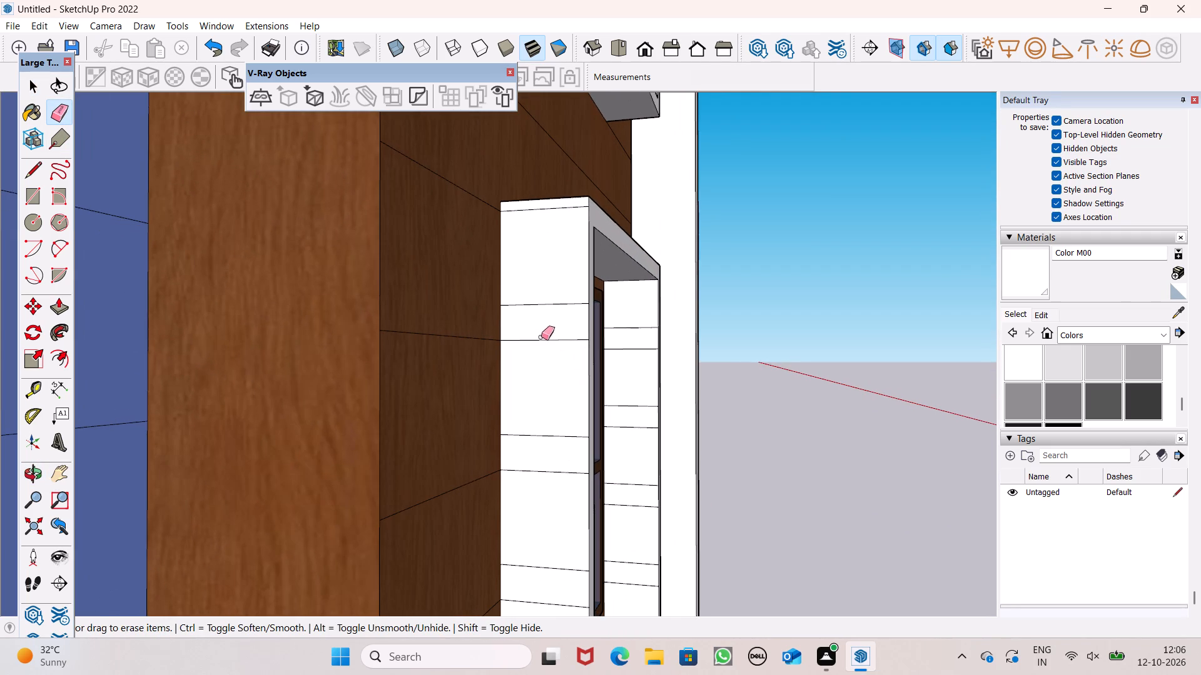
{"action": "left_click_drag", "start_coordinate": [547, 205], "coordinate": [549, 219]}
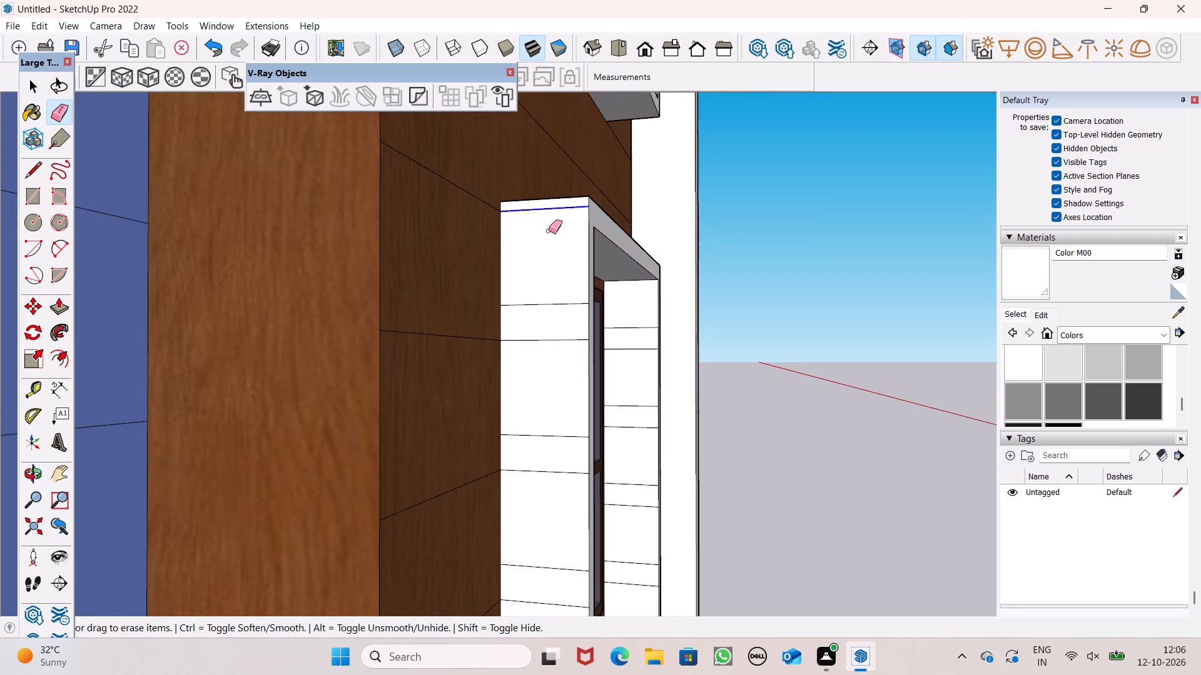
{"action": "left_click_drag", "start_coordinate": [540, 309], "coordinate": [532, 492]}
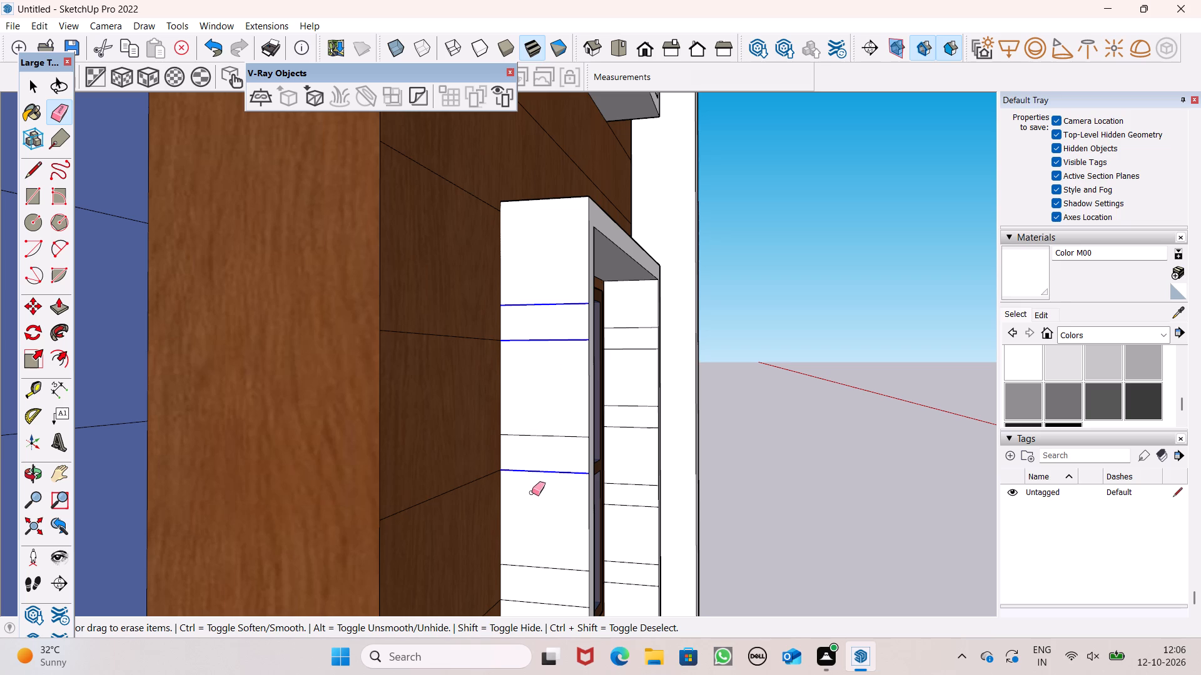
{"action": "left_click_drag", "start_coordinate": [532, 492], "coordinate": [537, 453]}
{"action": "scroll", "coordinate": [564, 321], "scroll_direction": "down", "scroll_amount": 2}
{"action": "scroll", "coordinate": [564, 321], "scroll_direction": "up", "scroll_amount": 1}
{"action": "scroll", "coordinate": [564, 321], "scroll_direction": "down", "scroll_amount": 8}
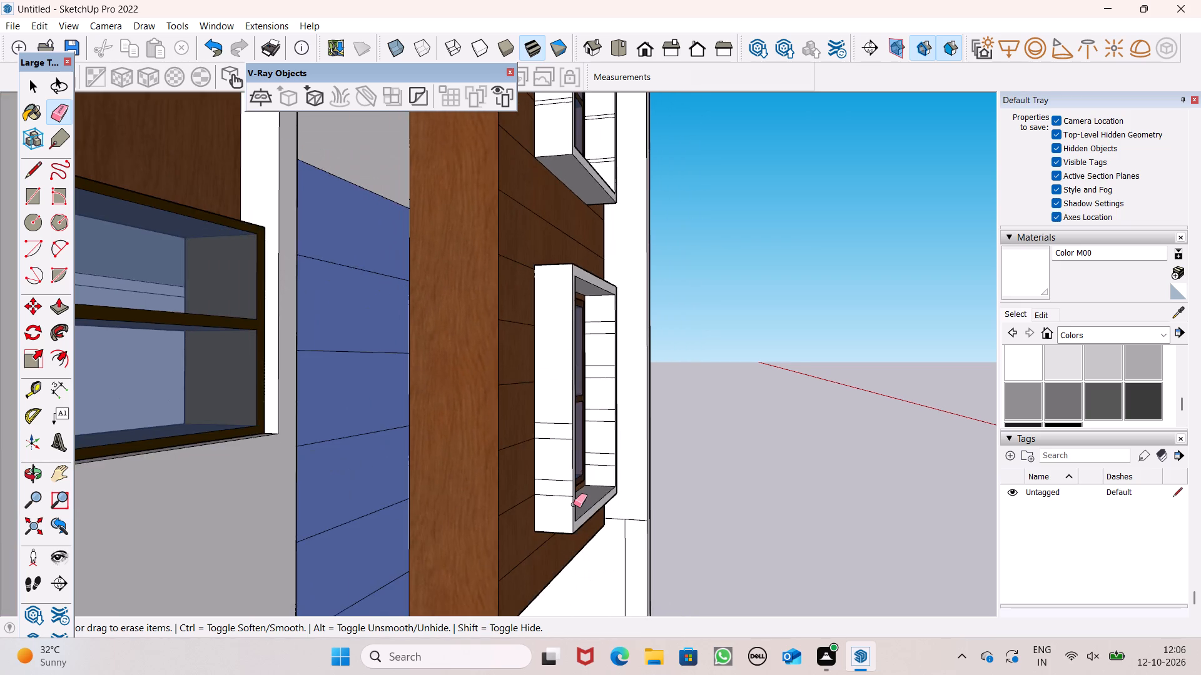
{"action": "scroll", "coordinate": [574, 506], "scroll_direction": "up", "scroll_amount": 6}
{"action": "left_click_drag", "start_coordinate": [559, 338], "coordinate": [534, 487]}
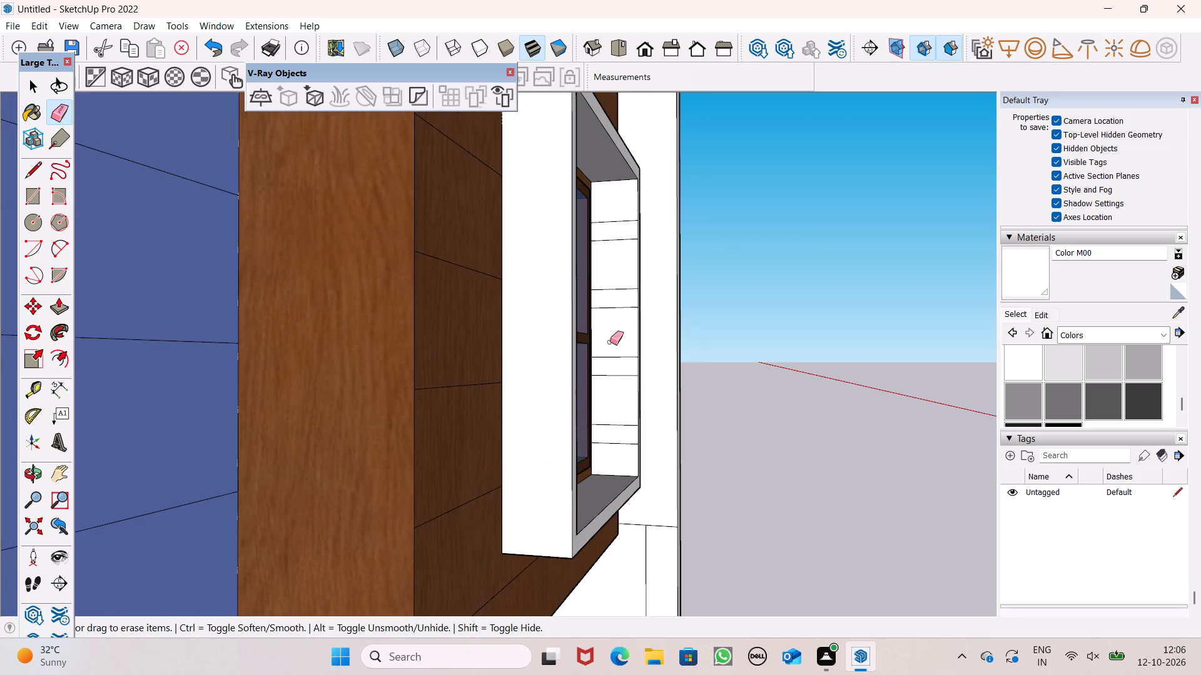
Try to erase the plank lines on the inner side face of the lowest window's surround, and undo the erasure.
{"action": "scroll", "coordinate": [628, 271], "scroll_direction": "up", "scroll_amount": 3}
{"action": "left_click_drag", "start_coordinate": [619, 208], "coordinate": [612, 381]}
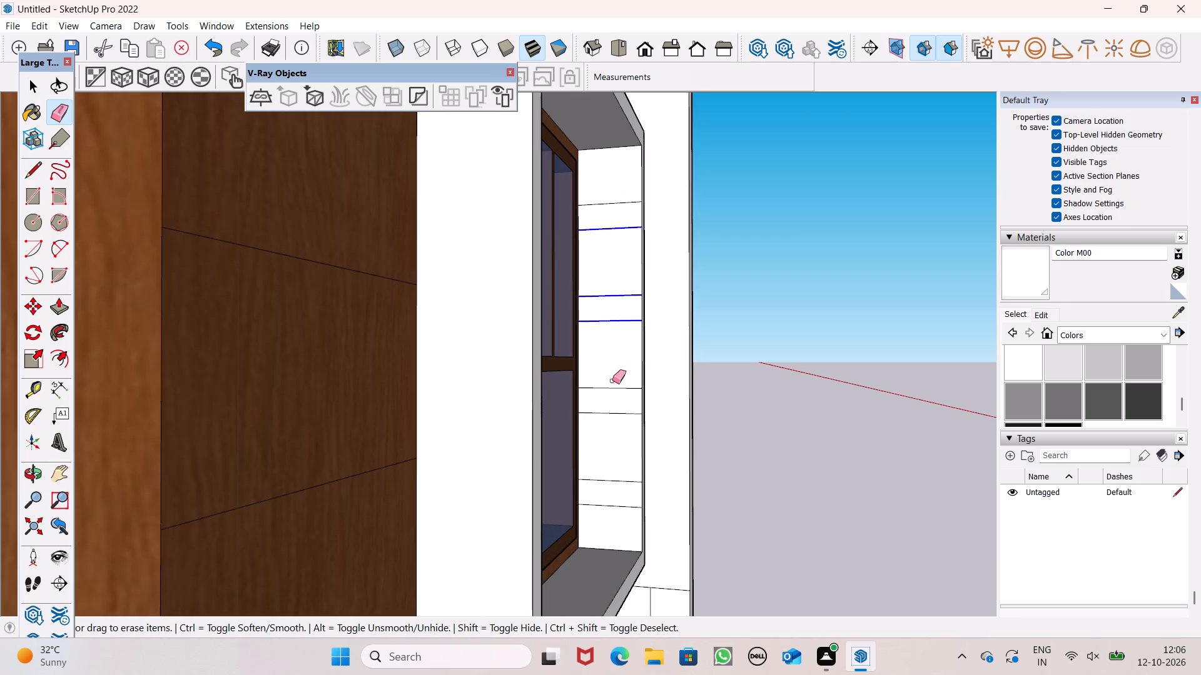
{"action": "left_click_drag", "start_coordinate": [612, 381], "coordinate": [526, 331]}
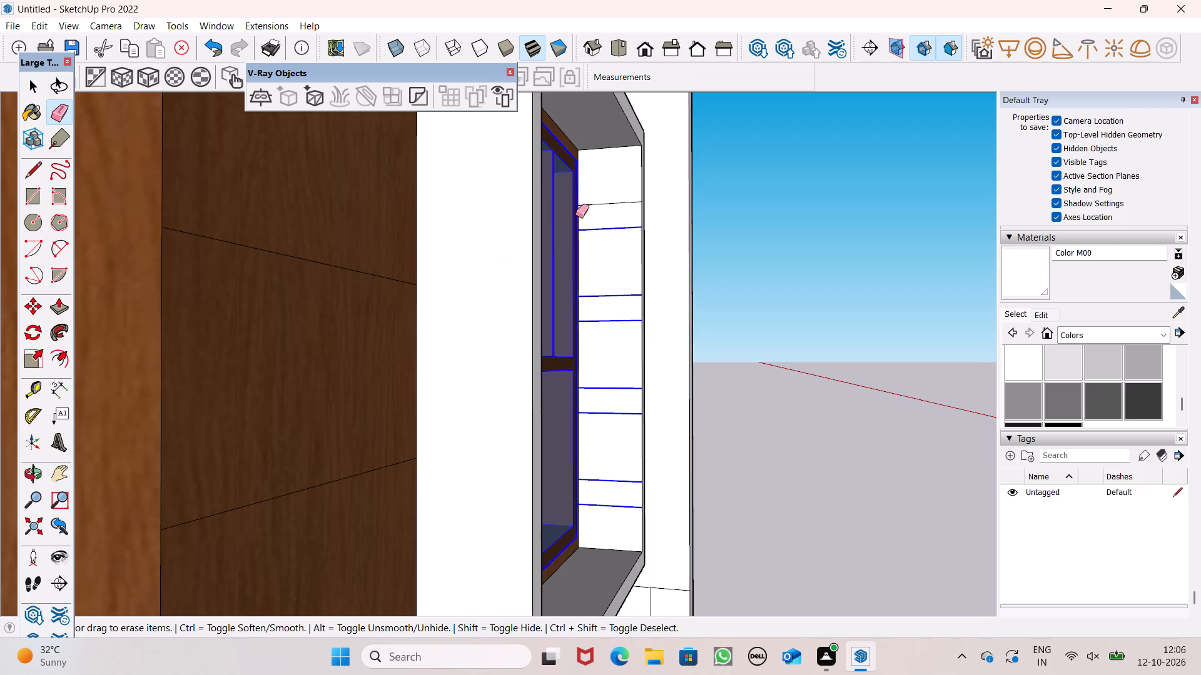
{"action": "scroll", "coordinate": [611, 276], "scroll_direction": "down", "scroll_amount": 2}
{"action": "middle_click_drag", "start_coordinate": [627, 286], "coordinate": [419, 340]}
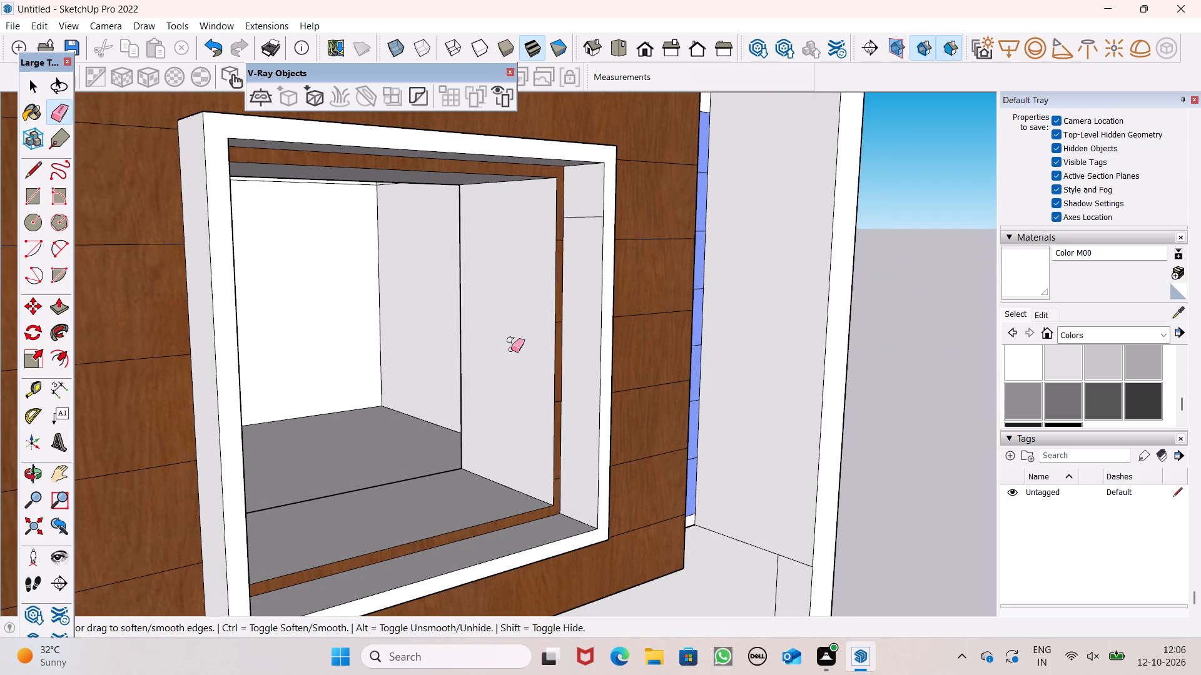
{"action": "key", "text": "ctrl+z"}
Erase the plank lines crossing the inner side face of the lowest window's surround, sparing the window itself.
{"action": "middle_click_drag", "start_coordinate": [580, 354], "coordinate": [607, 337]}
{"action": "scroll", "coordinate": [575, 291], "scroll_direction": "up", "scroll_amount": 7}
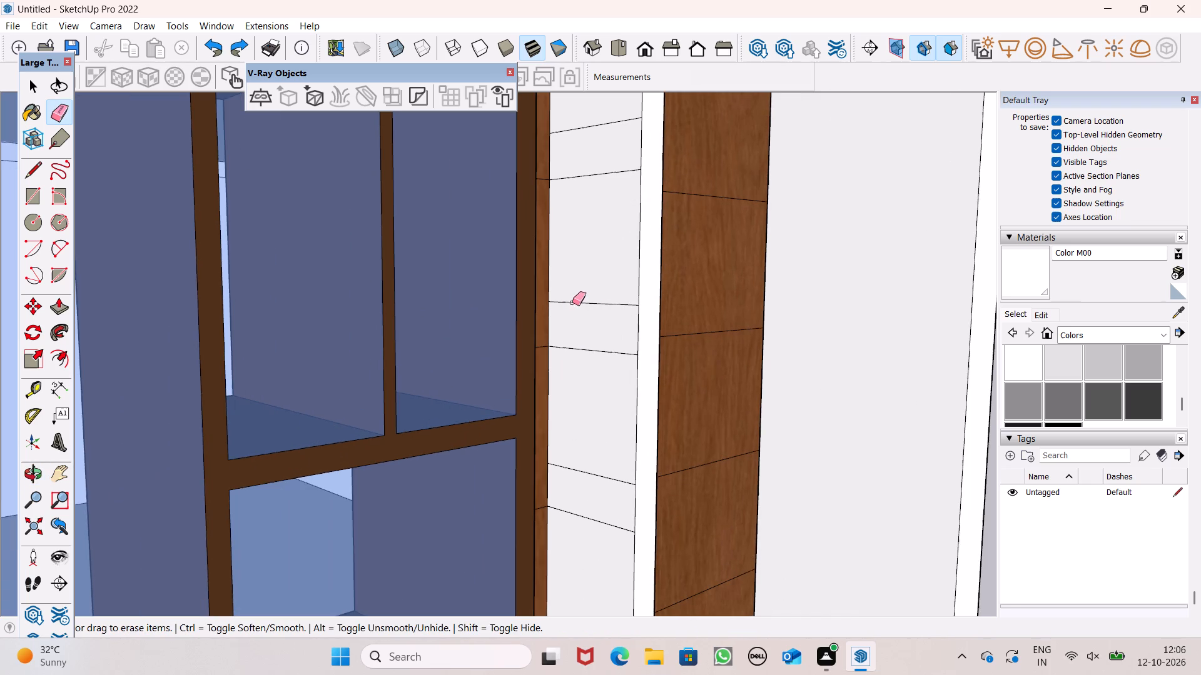
{"action": "left_click_drag", "start_coordinate": [574, 304], "coordinate": [575, 318]}
{"action": "left_click_drag", "start_coordinate": [599, 304], "coordinate": [599, 331]}
{"action": "left_click", "coordinate": [599, 355]}
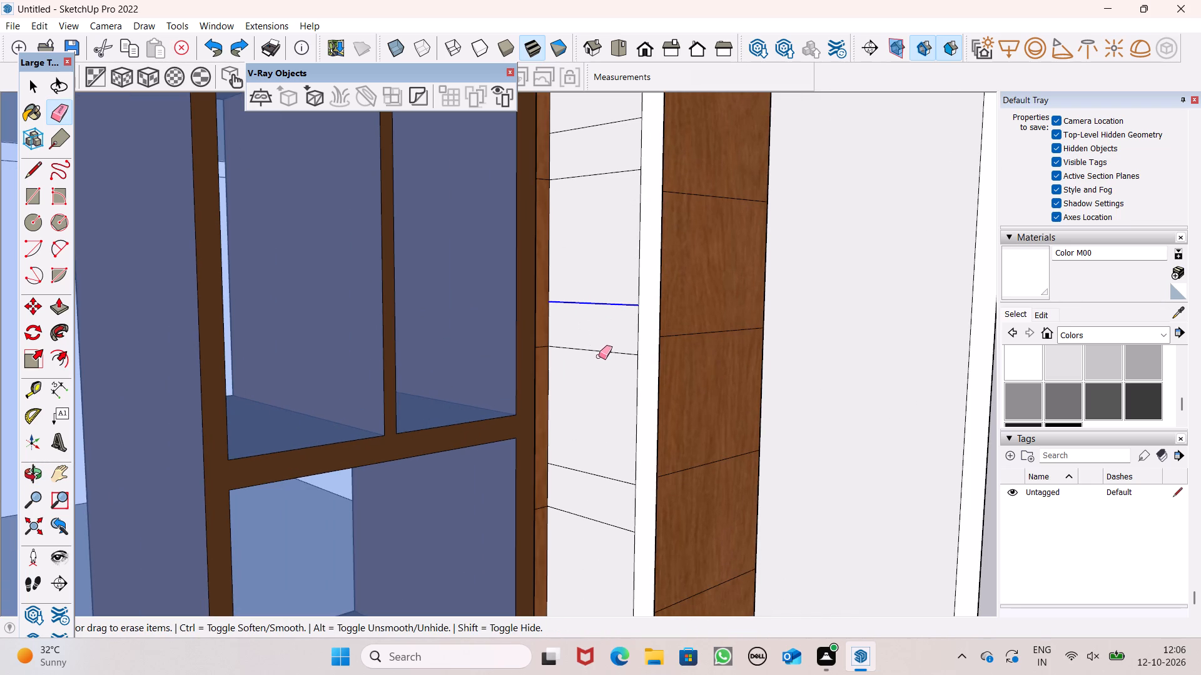
{"action": "left_click", "coordinate": [599, 357]}
{"action": "left_click_drag", "start_coordinate": [602, 346], "coordinate": [598, 356]}
{"action": "left_click_drag", "start_coordinate": [590, 127], "coordinate": [586, 141]}
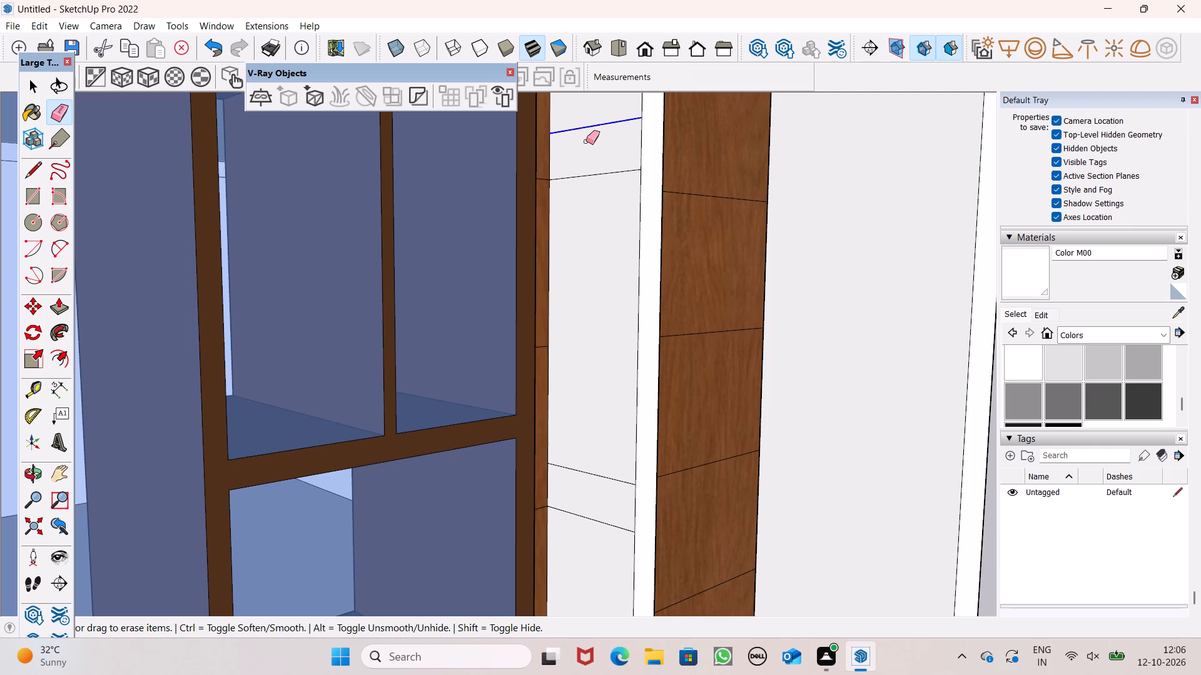
{"action": "left_click_drag", "start_coordinate": [586, 141], "coordinate": [581, 187]}
{"action": "scroll", "coordinate": [590, 149], "scroll_direction": "down", "scroll_amount": 4}
{"action": "left_click_drag", "start_coordinate": [588, 371], "coordinate": [585, 421]}
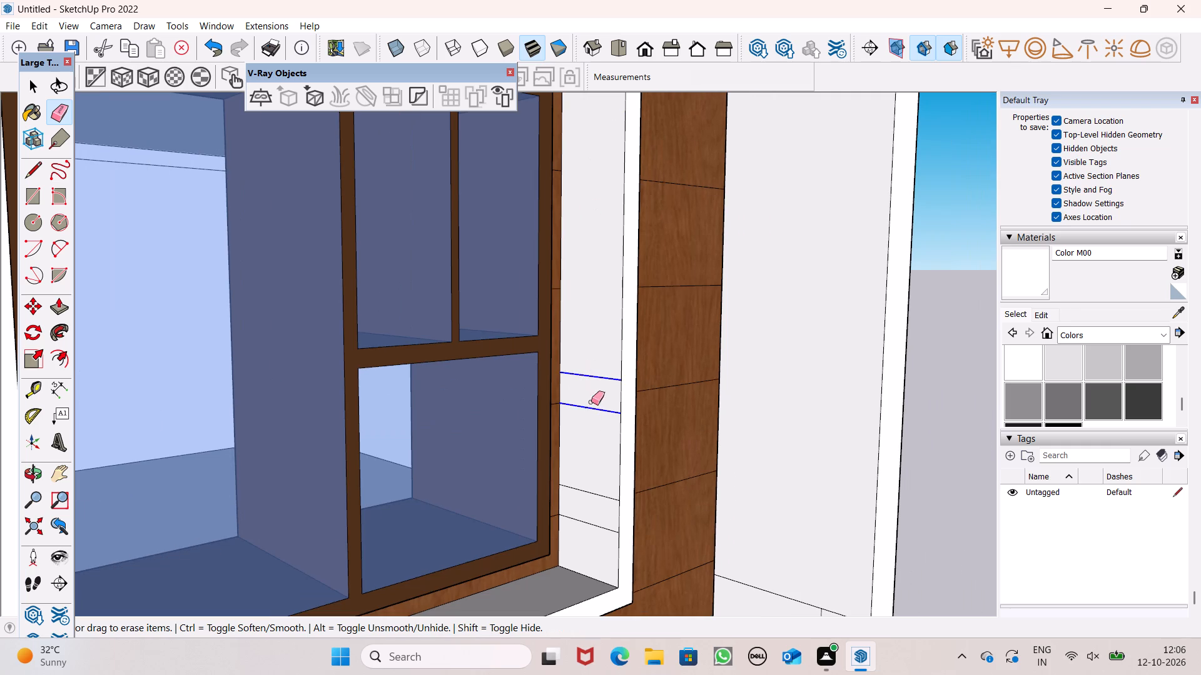
{"action": "scroll", "coordinate": [597, 307], "scroll_direction": "down", "scroll_amount": 6}
{"action": "scroll", "coordinate": [611, 441], "scroll_direction": "up", "scroll_amount": 7}
{"action": "left_click_drag", "start_coordinate": [575, 383], "coordinate": [572, 436]}
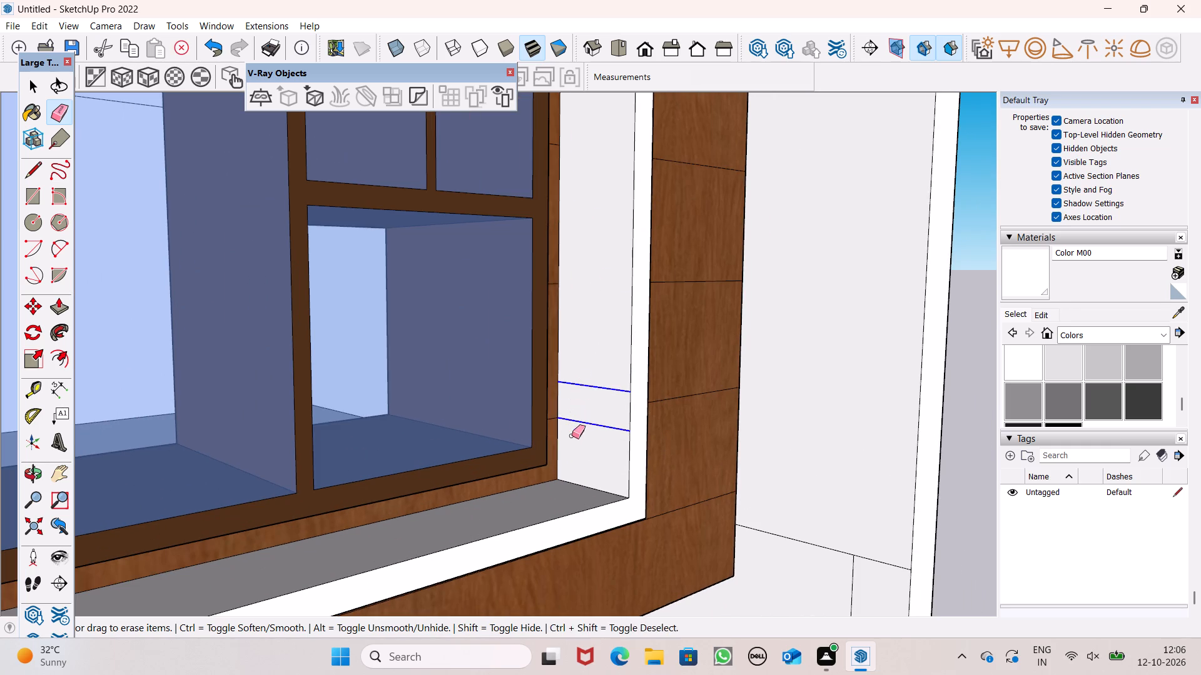
Erase the remaining plank lines crossing the right and left inner side faces of the lowest window's surround, sparing the window.
{"action": "left_click_drag", "start_coordinate": [572, 436], "coordinate": [574, 431]}
{"action": "scroll", "coordinate": [583, 339], "scroll_direction": "down", "scroll_amount": 3}
{"action": "middle_click_drag", "start_coordinate": [535, 439], "coordinate": [0, 348]}
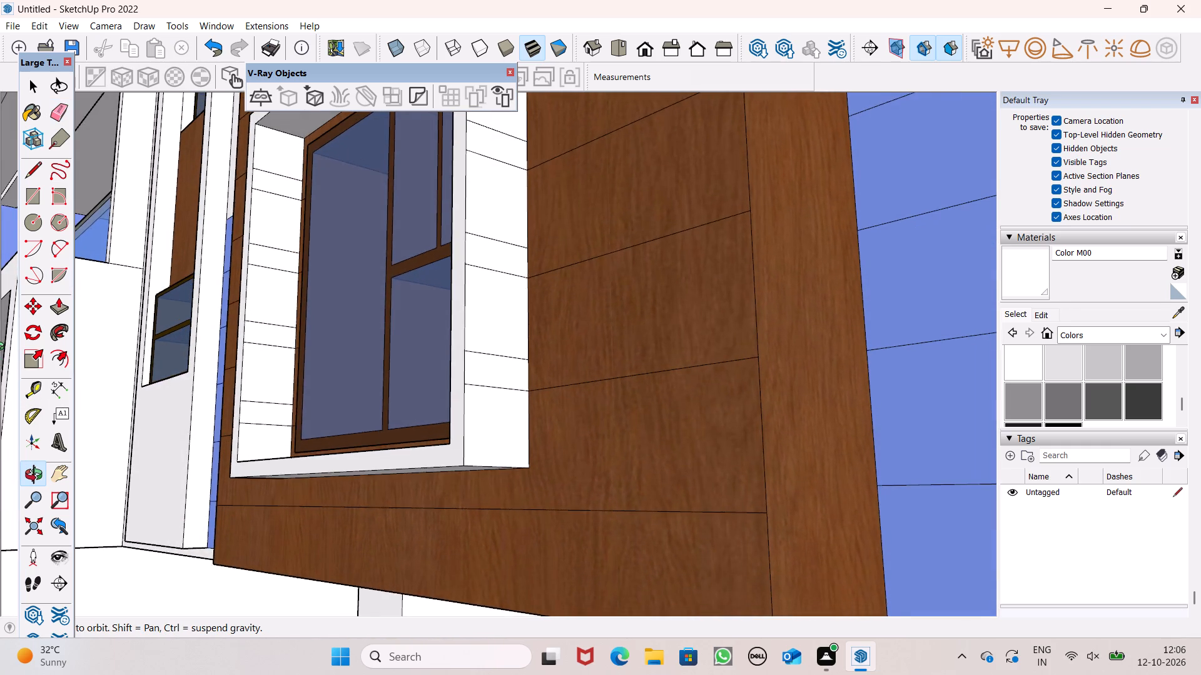
{"action": "middle_click_drag", "start_coordinate": [0, 348], "coordinate": [6, 343]}
{"action": "scroll", "coordinate": [172, 137], "scroll_direction": "up", "scroll_amount": 1}
{"action": "scroll", "coordinate": [273, 134], "scroll_direction": "up", "scroll_amount": 1}
{"action": "left_click_drag", "start_coordinate": [292, 166], "coordinate": [304, 240]}
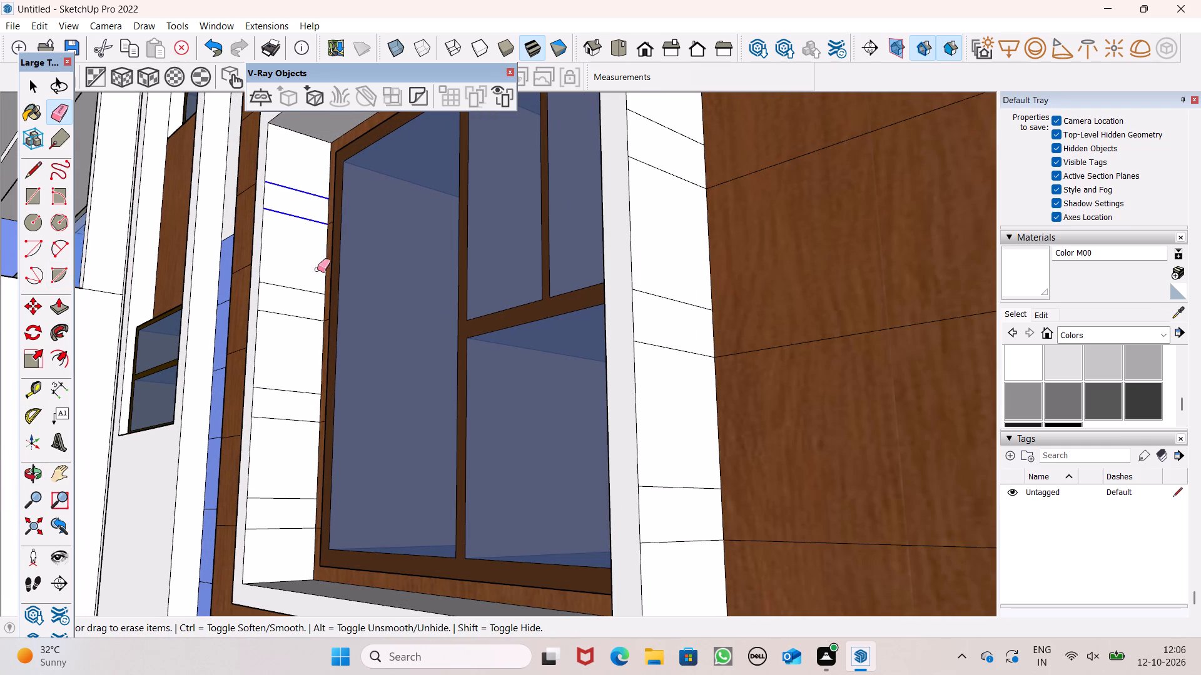
{"action": "left_click_drag", "start_coordinate": [317, 284], "coordinate": [300, 326]}
{"action": "scroll", "coordinate": [245, 164], "scroll_direction": "down", "scroll_amount": 7}
{"action": "scroll", "coordinate": [268, 316], "scroll_direction": "up", "scroll_amount": 5}
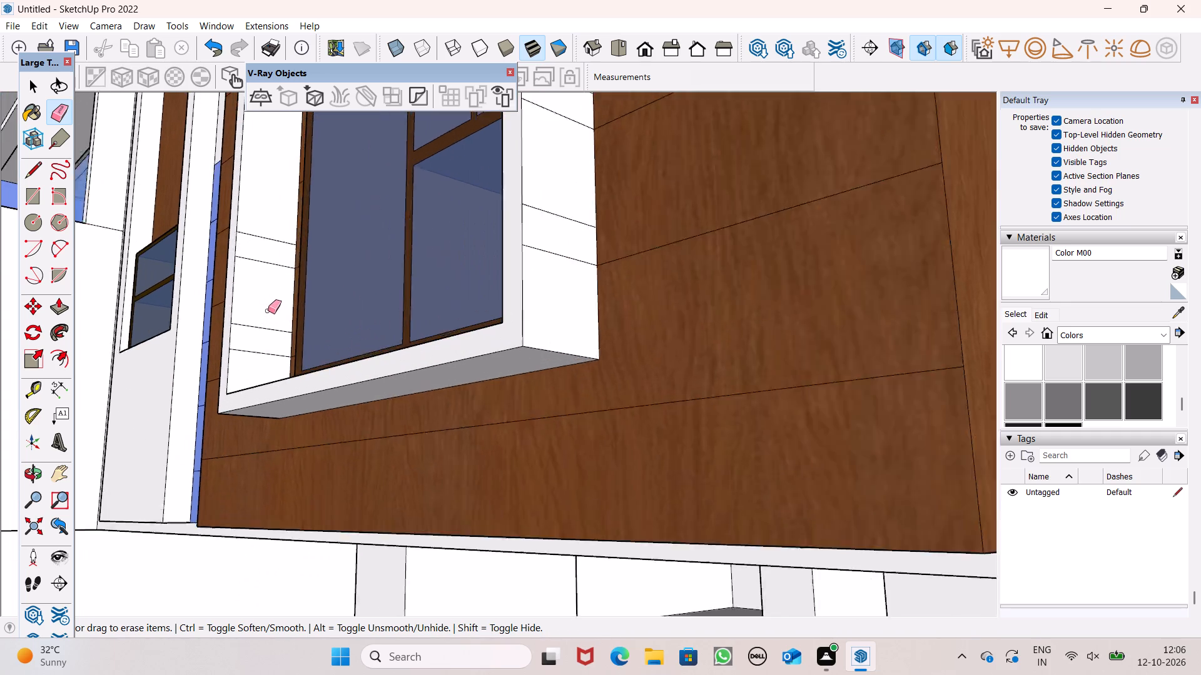
{"action": "scroll", "coordinate": [268, 311], "scroll_direction": "up", "scroll_amount": 3}
{"action": "left_click_drag", "start_coordinate": [228, 207], "coordinate": [228, 255]}
{"action": "key", "text": "ctrl+z"}
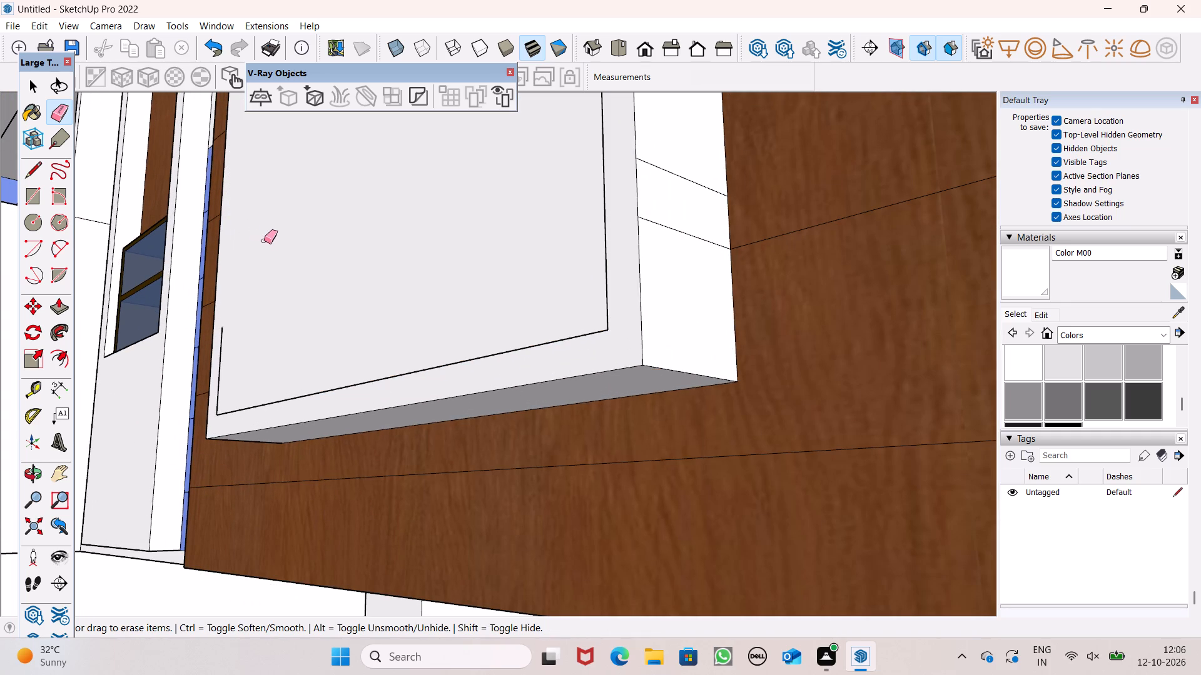
{"action": "left_click_drag", "start_coordinate": [245, 211], "coordinate": [254, 269]}
{"action": "left_click_drag", "start_coordinate": [266, 324], "coordinate": [265, 362]}
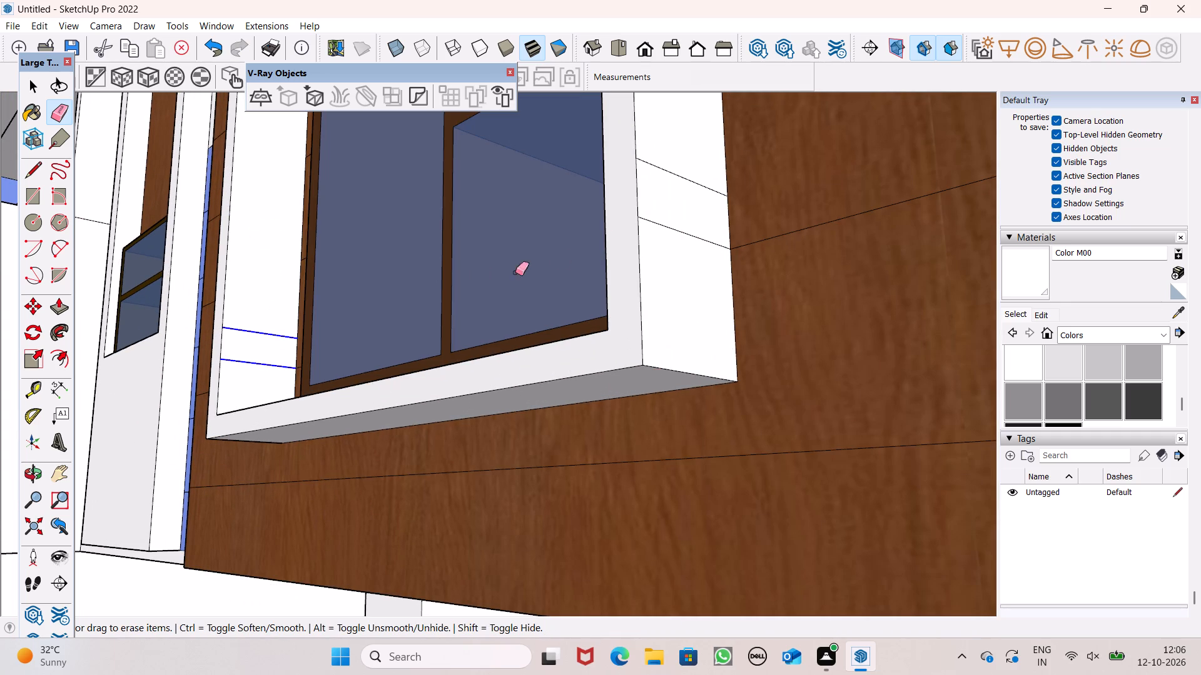
Erase the plank lines crossing the lower part of the right outer side face of the lowest window's surround.
{"action": "left_click_drag", "start_coordinate": [671, 169], "coordinate": [662, 235]}
{"action": "scroll", "coordinate": [640, 216], "scroll_direction": "down", "scroll_amount": 5}
{"action": "middle_click_drag", "start_coordinate": [592, 302], "coordinate": [651, 346]}
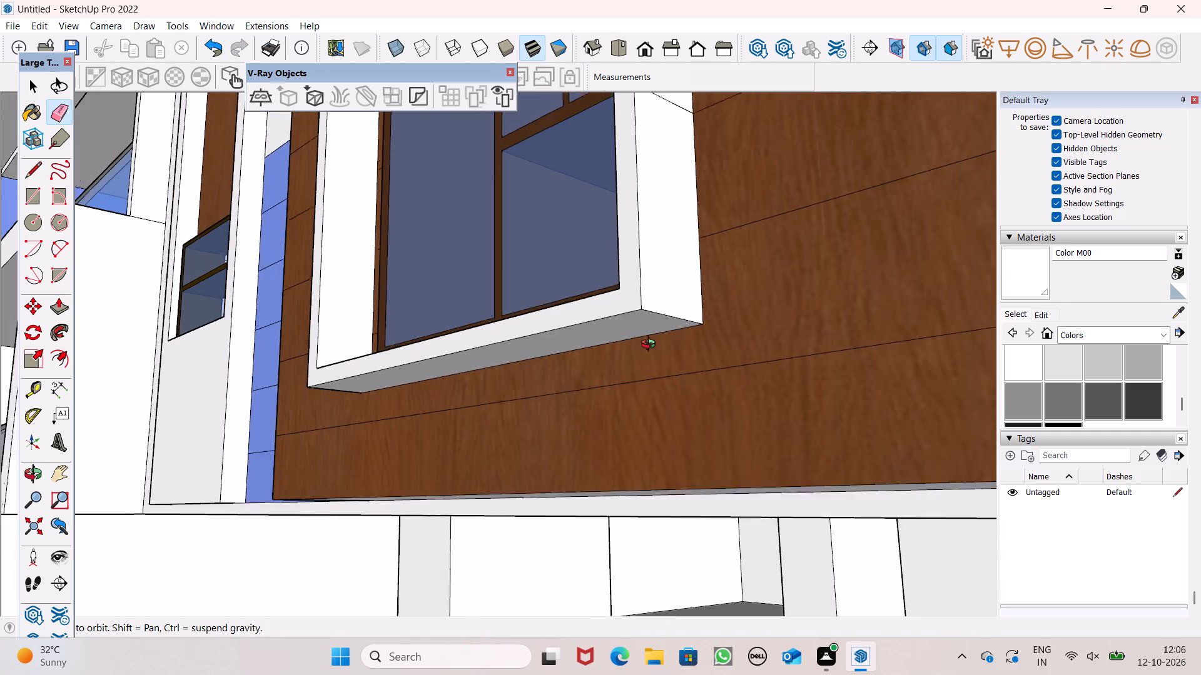
{"action": "middle_click_drag", "start_coordinate": [651, 346], "coordinate": [431, 412]}
{"action": "left_click_drag", "start_coordinate": [445, 166], "coordinate": [442, 218]}
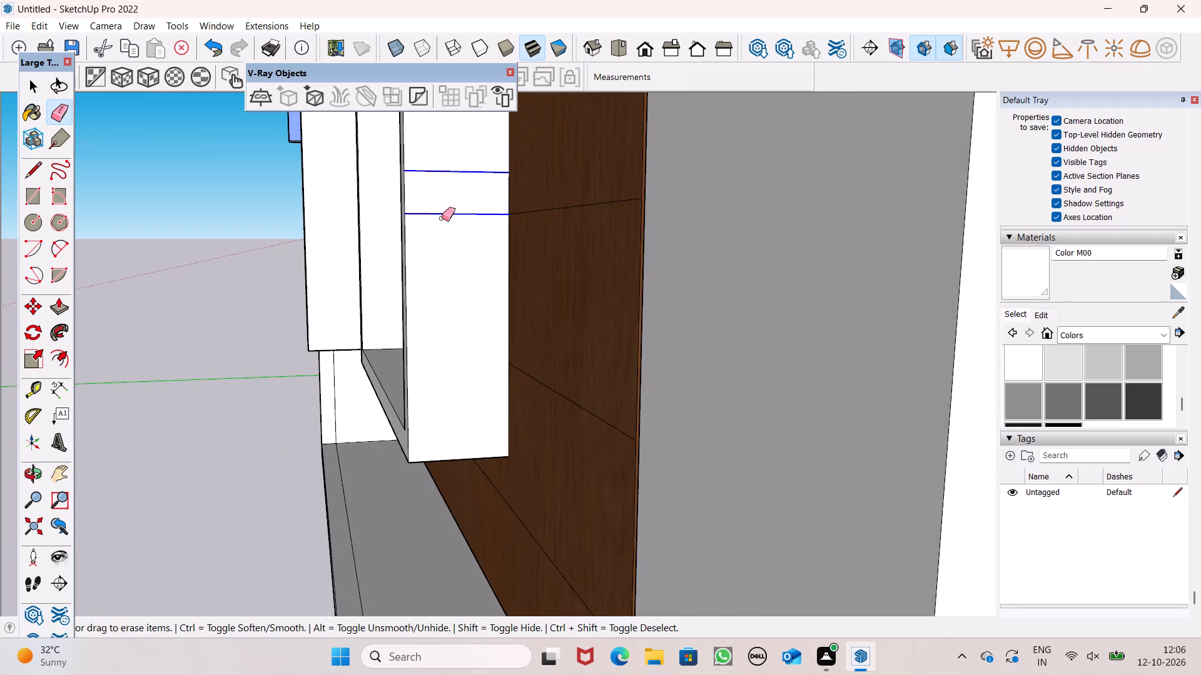
{"action": "left_click_drag", "start_coordinate": [442, 218], "coordinate": [441, 224]}
{"action": "scroll", "coordinate": [454, 226], "scroll_direction": "down", "scroll_amount": 2}
{"action": "middle_click_drag", "start_coordinate": [464, 244], "coordinate": [547, 142]}
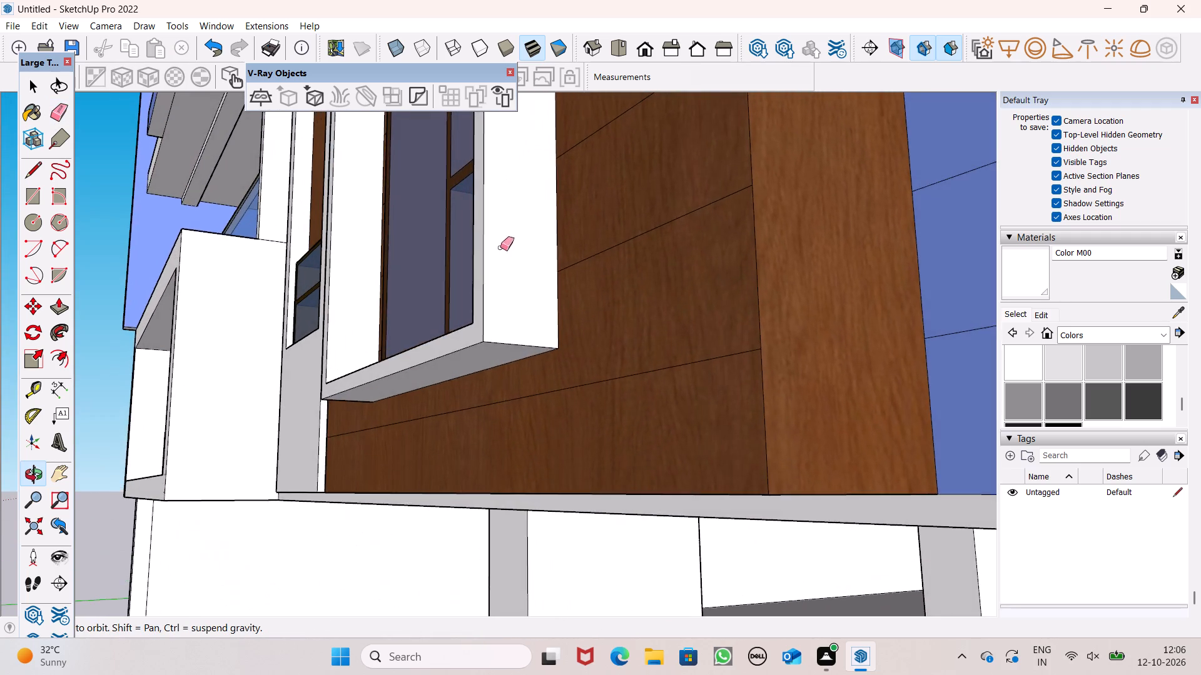
Erase the plank lines crossing the upper part of the right outer side face of the lowest window's surround.
{"action": "scroll", "coordinate": [492, 281], "scroll_direction": "down", "scroll_amount": 13}
{"action": "scroll", "coordinate": [508, 163], "scroll_direction": "up", "scroll_amount": 10}
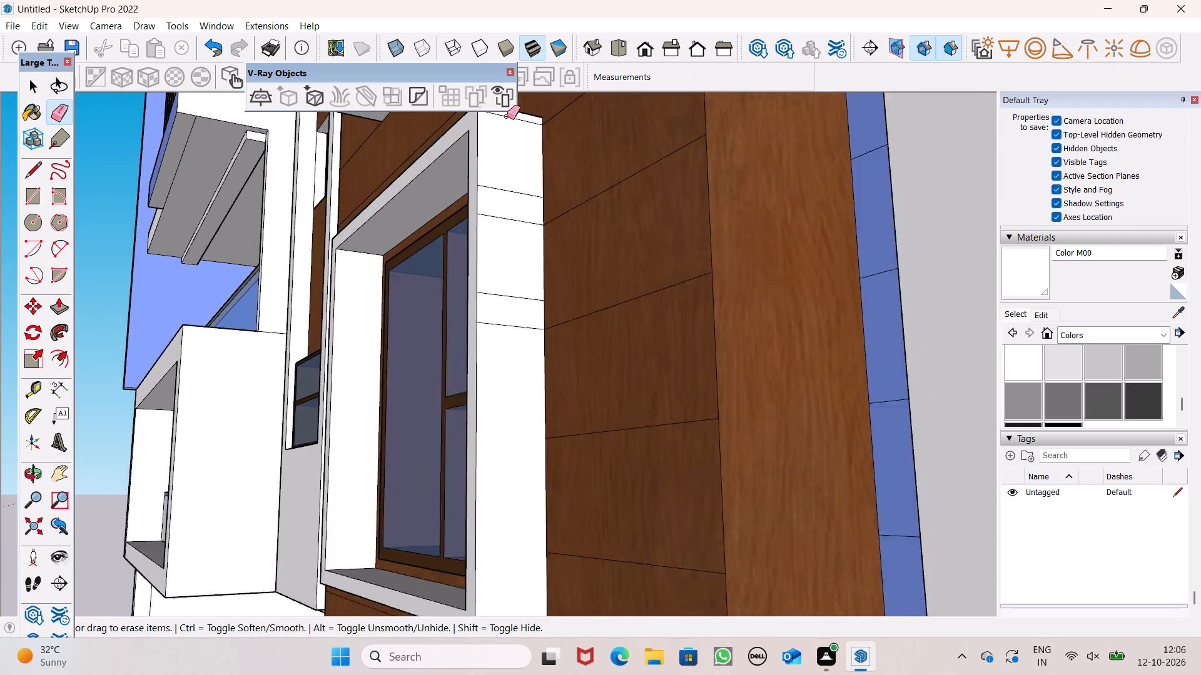
{"action": "scroll", "coordinate": [507, 116], "scroll_direction": "up", "scroll_amount": 5}
{"action": "left_click_drag", "start_coordinate": [520, 115], "coordinate": [519, 129]}
{"action": "left_click_drag", "start_coordinate": [487, 231], "coordinate": [478, 210]}
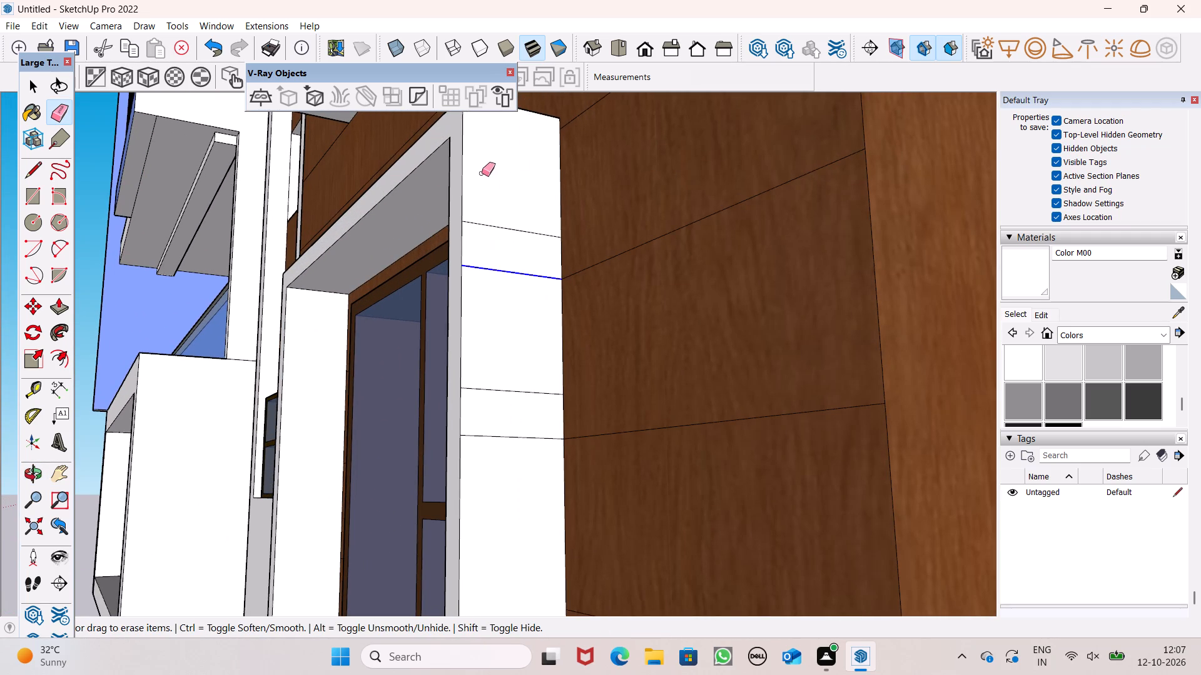
{"action": "left_click_drag", "start_coordinate": [482, 173], "coordinate": [475, 269]}
{"action": "left_click_drag", "start_coordinate": [468, 204], "coordinate": [486, 280]}
{"action": "left_click_drag", "start_coordinate": [518, 227], "coordinate": [514, 256]}
{"action": "left_click_drag", "start_coordinate": [520, 218], "coordinate": [522, 239]}
{"action": "left_click_drag", "start_coordinate": [507, 320], "coordinate": [502, 414]}
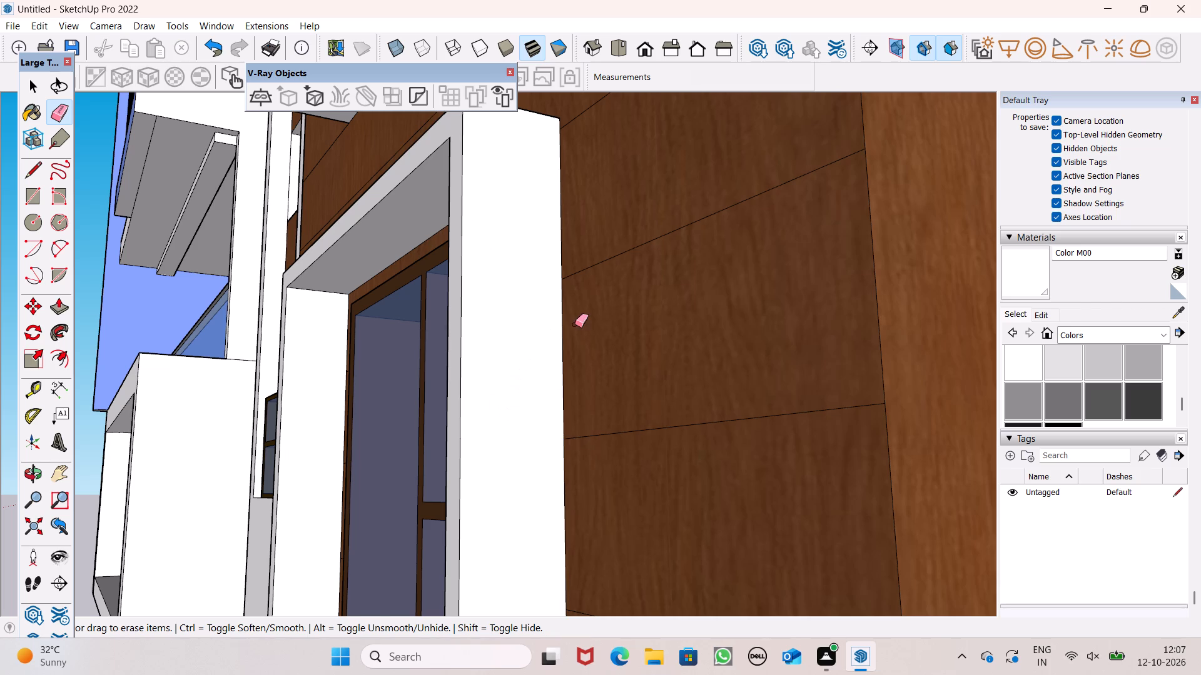
Erase the plank lines crossing the left outer side face of the surround on the second window from the bottom.
{"action": "scroll", "coordinate": [575, 324], "scroll_direction": "down", "scroll_amount": 3}
{"action": "middle_click_drag", "start_coordinate": [574, 338], "coordinate": [842, 381]}
{"action": "scroll", "coordinate": [719, 299], "scroll_direction": "down", "scroll_amount": 6}
{"action": "middle_click_drag", "start_coordinate": [721, 324], "coordinate": [764, 470]}
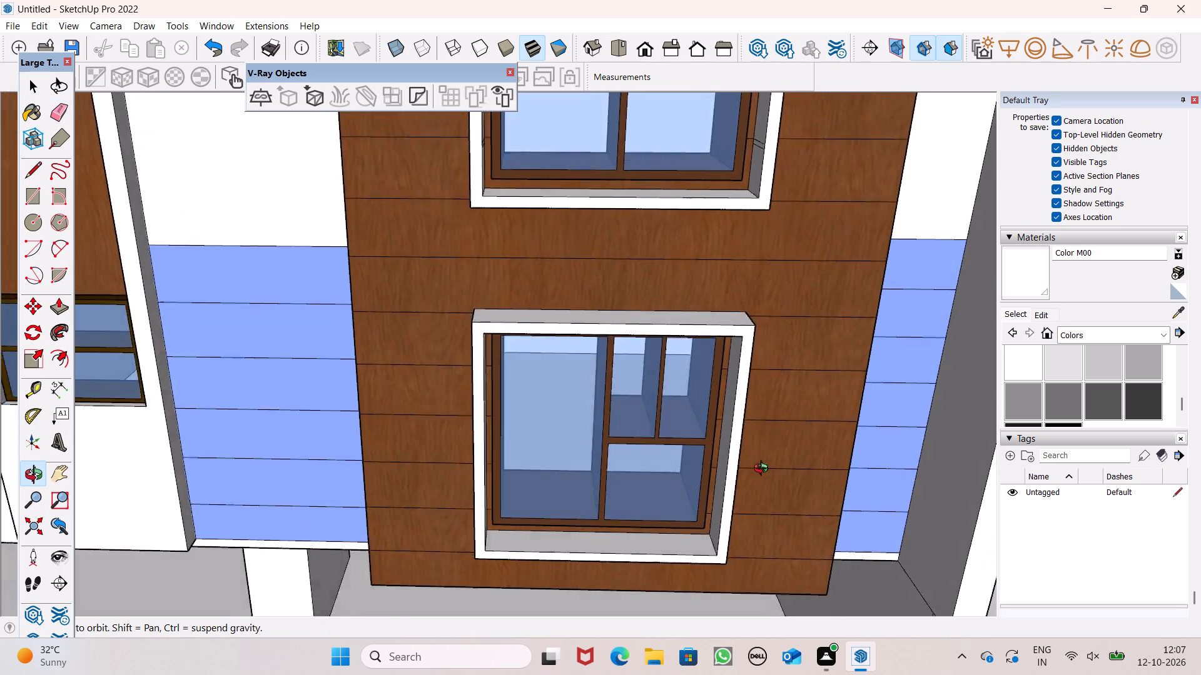
{"action": "middle_click_drag", "start_coordinate": [764, 470], "coordinate": [1001, 416]}
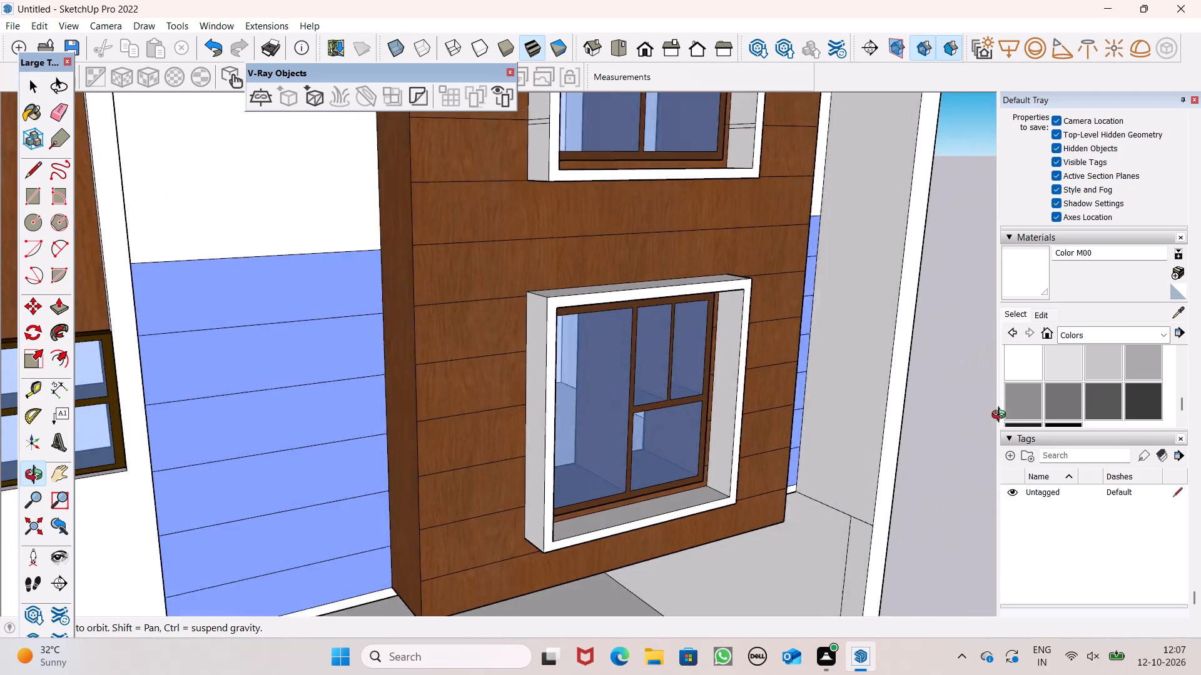
{"action": "middle_click_drag", "start_coordinate": [1001, 416], "coordinate": [1018, 417]}
{"action": "scroll", "coordinate": [730, 350], "scroll_direction": "down", "scroll_amount": 5}
{"action": "scroll", "coordinate": [714, 399], "scroll_direction": "down", "scroll_amount": 3}
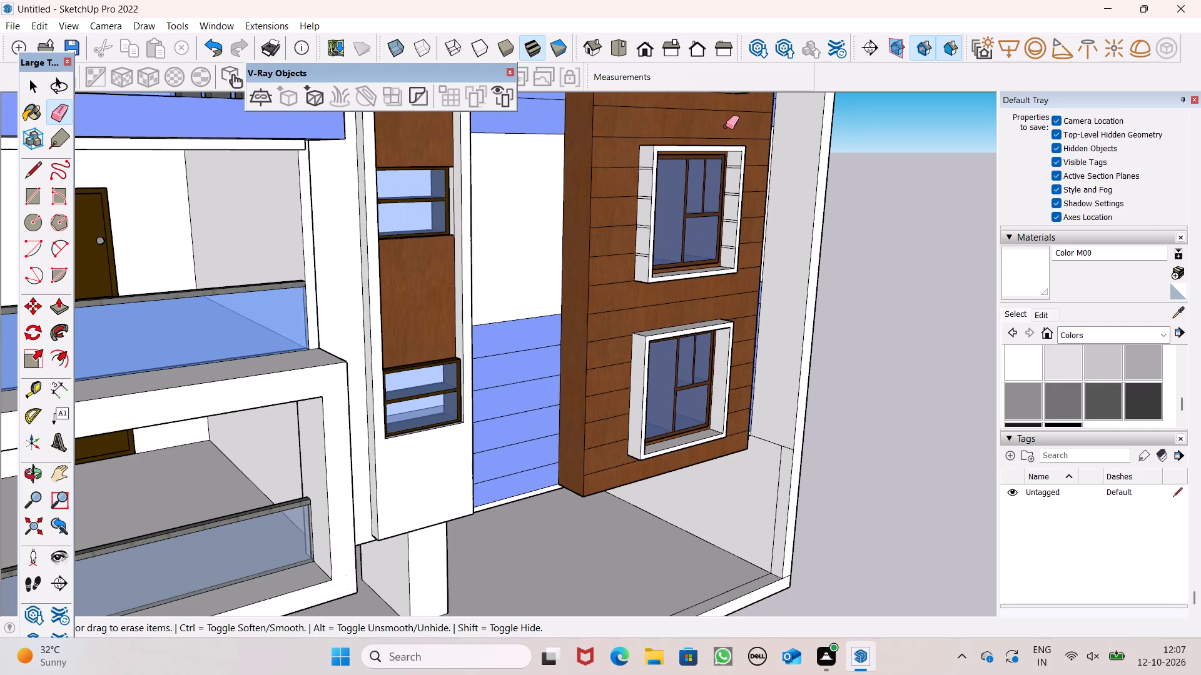
{"action": "scroll", "coordinate": [726, 126], "scroll_direction": "up", "scroll_amount": 6}
{"action": "scroll", "coordinate": [634, 268], "scroll_direction": "up", "scroll_amount": 2}
{"action": "middle_click_drag", "start_coordinate": [636, 286], "coordinate": [741, 279]}
{"action": "scroll", "coordinate": [622, 228], "scroll_direction": "up", "scroll_amount": 5}
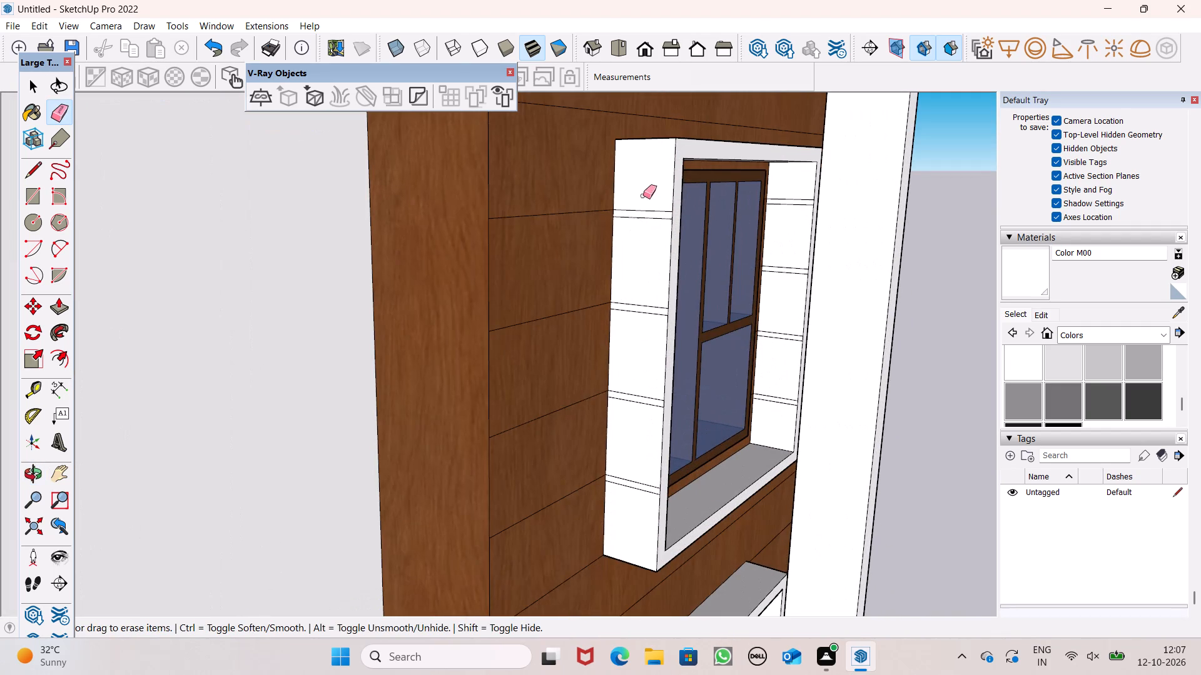
{"action": "left_click_drag", "start_coordinate": [644, 196], "coordinate": [641, 252]}
{"action": "left_click_drag", "start_coordinate": [647, 288], "coordinate": [636, 337]}
{"action": "left_click_drag", "start_coordinate": [632, 396], "coordinate": [631, 411]}
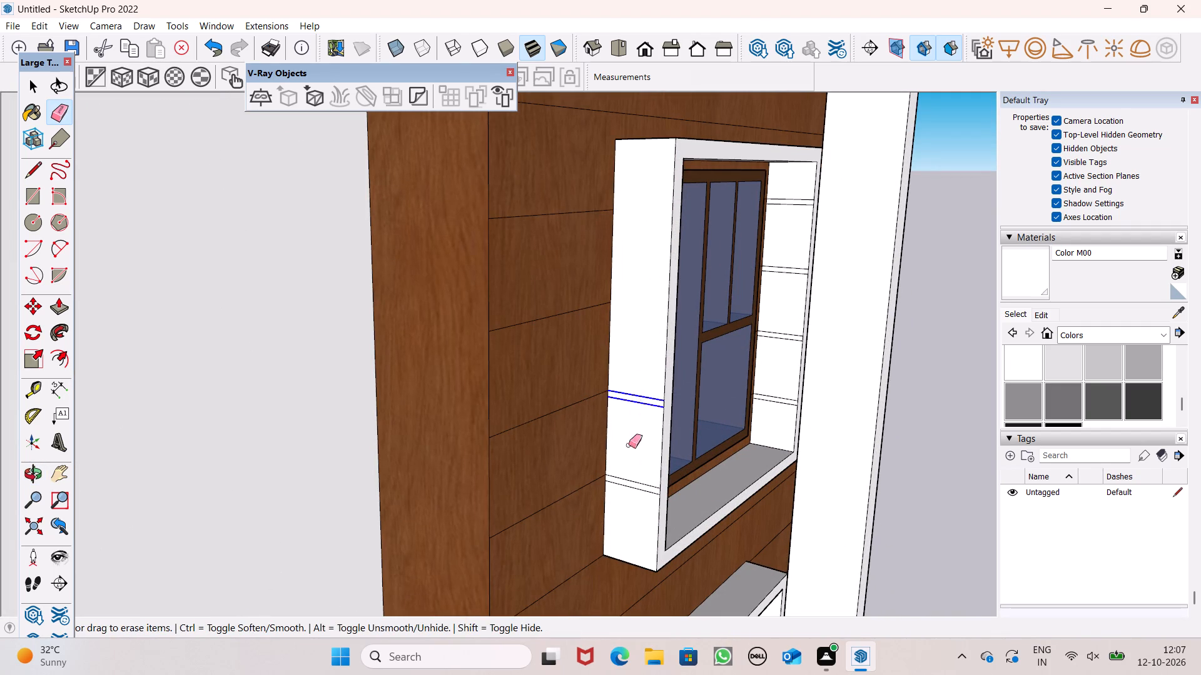
{"action": "left_click_drag", "start_coordinate": [629, 477], "coordinate": [620, 501]}
Erase the plank lines crossing the right inner side face of the second window's surround.
{"action": "left_click_drag", "start_coordinate": [786, 206], "coordinate": [787, 214]}
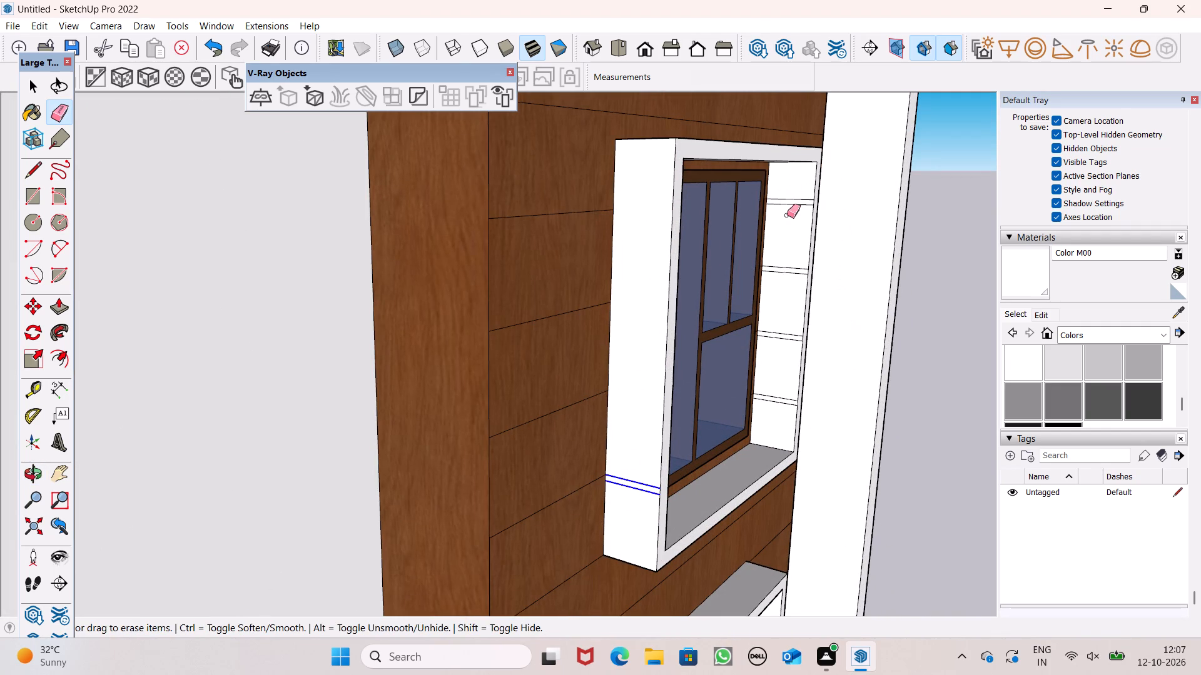
{"action": "left_click_drag", "start_coordinate": [794, 182], "coordinate": [794, 223]}
{"action": "left_click", "coordinate": [778, 284]}
{"action": "left_click_drag", "start_coordinate": [791, 264], "coordinate": [787, 283]}
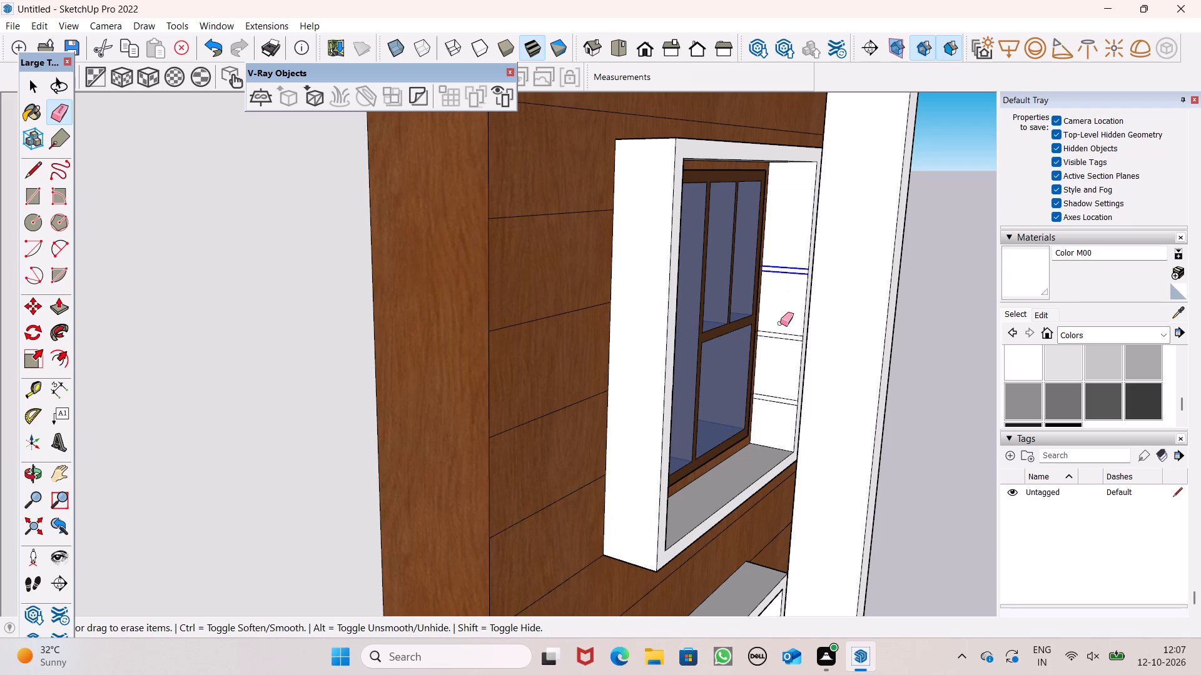
{"action": "left_click_drag", "start_coordinate": [782, 326], "coordinate": [778, 374]}
{"action": "left_click_drag", "start_coordinate": [773, 393], "coordinate": [770, 414]}
Erase the plank lines crossing the left inner side face of the second window's surround.
{"action": "scroll", "coordinate": [791, 353], "scroll_direction": "down", "scroll_amount": 4}
{"action": "middle_click_drag", "start_coordinate": [825, 376], "coordinate": [561, 422]}
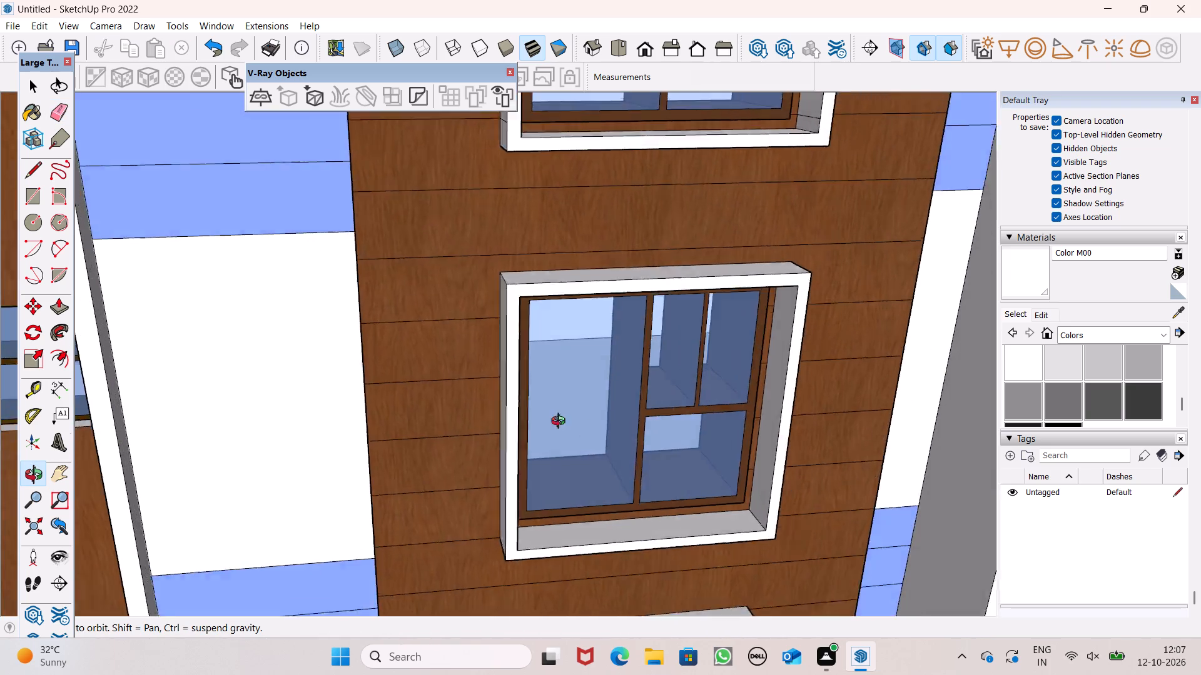
{"action": "middle_click_drag", "start_coordinate": [561, 422], "coordinate": [282, 351]}
{"action": "scroll", "coordinate": [284, 270], "scroll_direction": "up", "scroll_amount": 1}
{"action": "left_click_drag", "start_coordinate": [303, 242], "coordinate": [303, 250]}
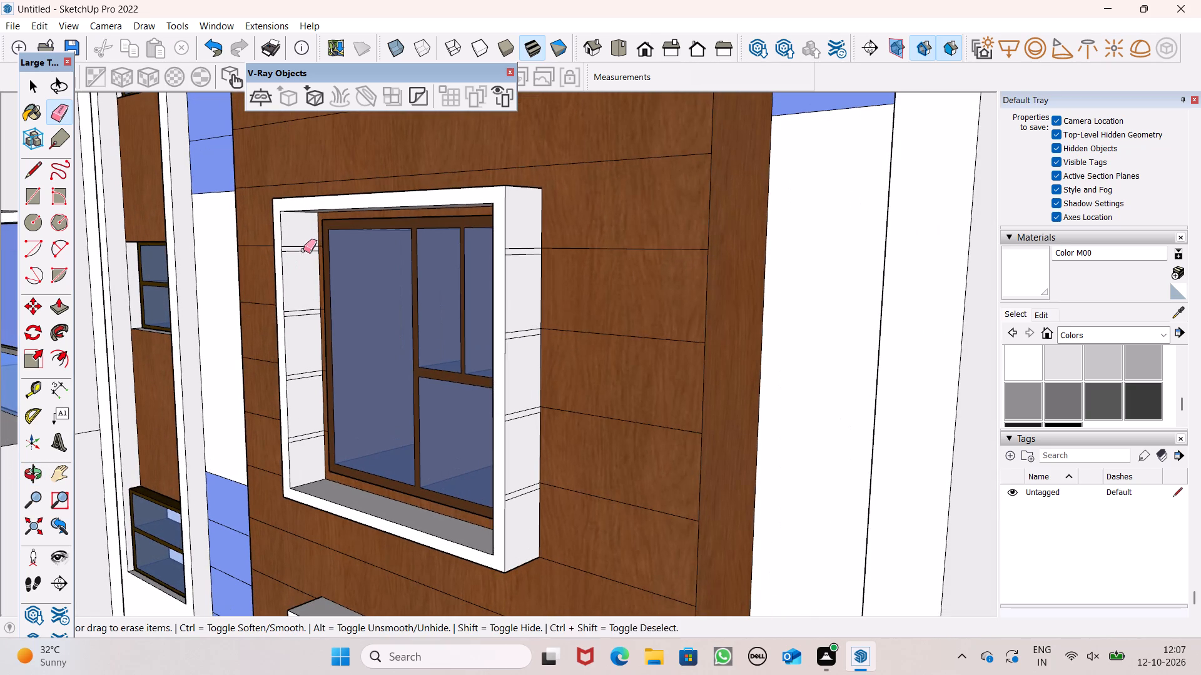
{"action": "left_click_drag", "start_coordinate": [303, 250], "coordinate": [298, 272]}
{"action": "left_click_drag", "start_coordinate": [297, 297], "coordinate": [301, 341]}
{"action": "left_click_drag", "start_coordinate": [301, 371], "coordinate": [298, 403]}
{"action": "left_click_drag", "start_coordinate": [297, 414], "coordinate": [298, 440]}
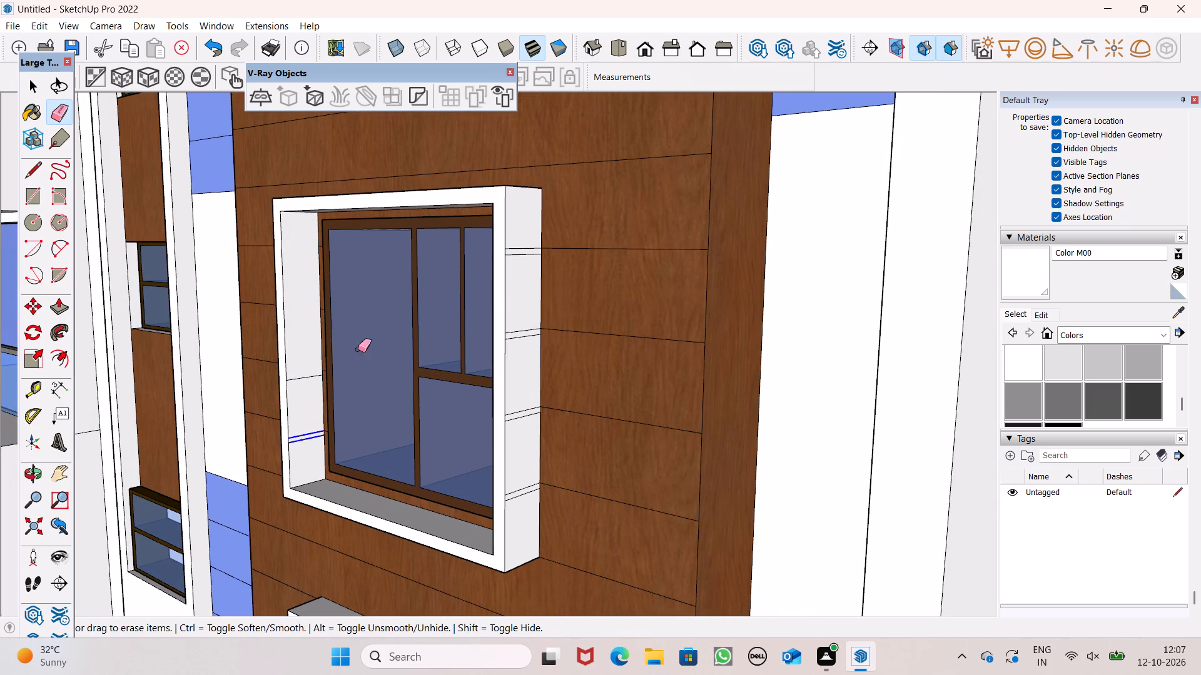
{"action": "left_click_drag", "start_coordinate": [308, 342], "coordinate": [295, 386]}
Erase the plank lines crossing the right outer side face of the second window's surround.
{"action": "left_click_drag", "start_coordinate": [523, 241], "coordinate": [523, 268]}
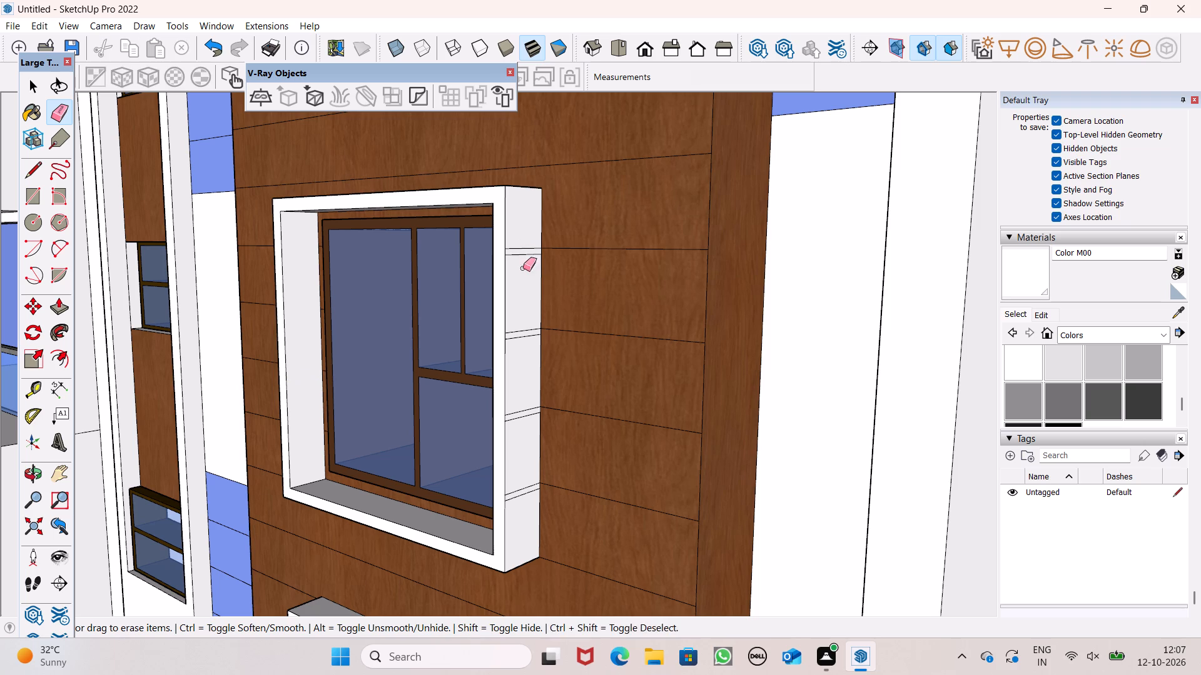
{"action": "left_click_drag", "start_coordinate": [523, 268], "coordinate": [517, 273]}
{"action": "left_click_drag", "start_coordinate": [522, 335], "coordinate": [516, 366]}
{"action": "left_click_drag", "start_coordinate": [523, 334], "coordinate": [526, 340]}
{"action": "left_click_drag", "start_coordinate": [530, 312], "coordinate": [520, 351]}
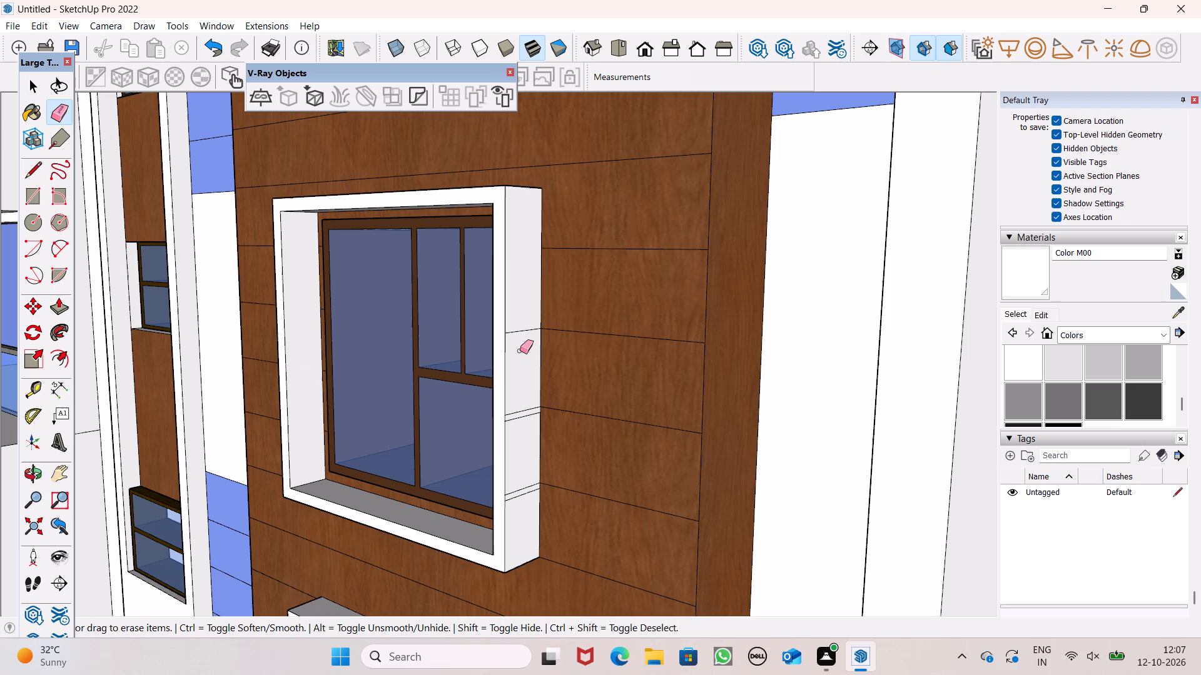
{"action": "left_click_drag", "start_coordinate": [520, 351], "coordinate": [517, 351]}
{"action": "left_click_drag", "start_coordinate": [535, 389], "coordinate": [524, 433]}
{"action": "left_click_drag", "start_coordinate": [520, 439], "coordinate": [526, 494]}
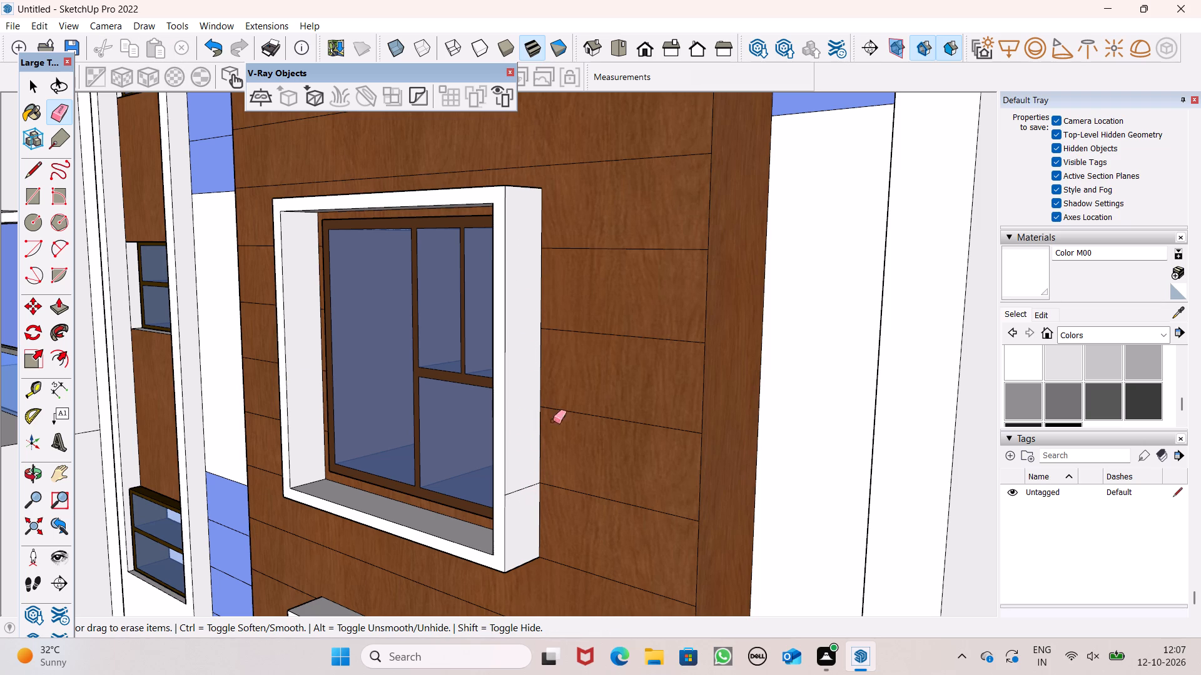
{"action": "left_click_drag", "start_coordinate": [527, 486], "coordinate": [528, 494]}
Erase the plank lines crossing the left outer side face of the surround on the third window from the bottom.
{"action": "scroll", "coordinate": [499, 374], "scroll_direction": "down", "scroll_amount": 2}
{"action": "middle_click_drag", "start_coordinate": [509, 399], "coordinate": [842, 314]}
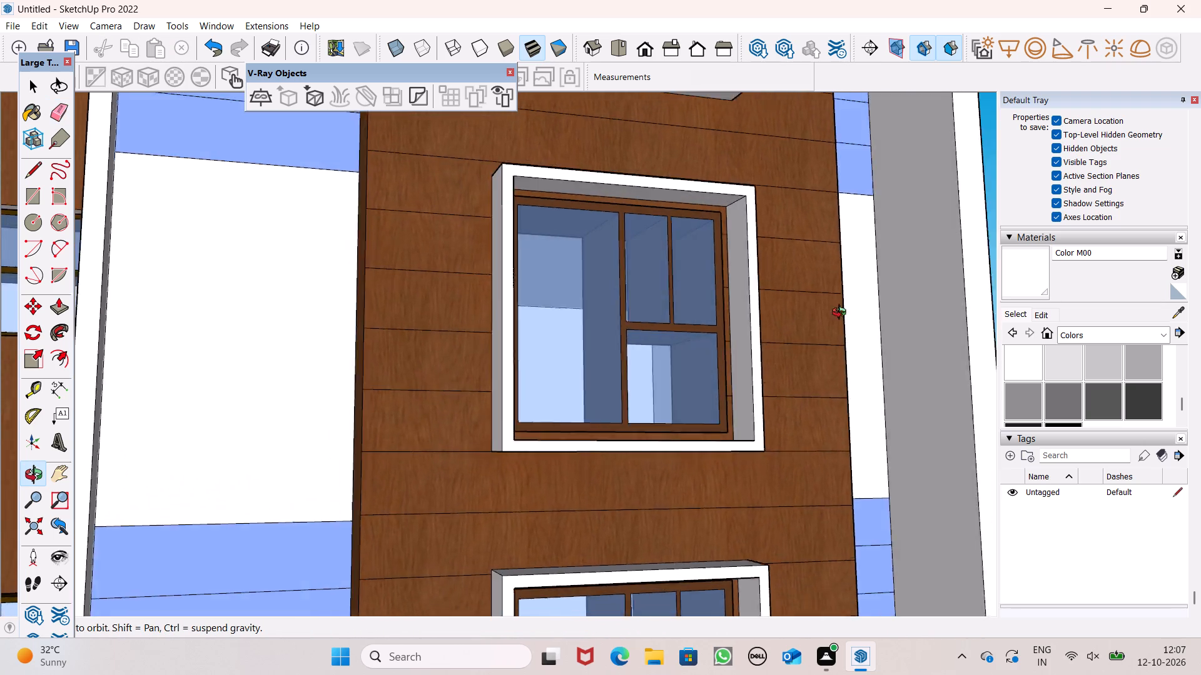
{"action": "middle_click_drag", "start_coordinate": [842, 314], "coordinate": [919, 441]}
{"action": "scroll", "coordinate": [789, 413], "scroll_direction": "down", "scroll_amount": 5}
{"action": "scroll", "coordinate": [721, 391], "scroll_direction": "down", "scroll_amount": 4}
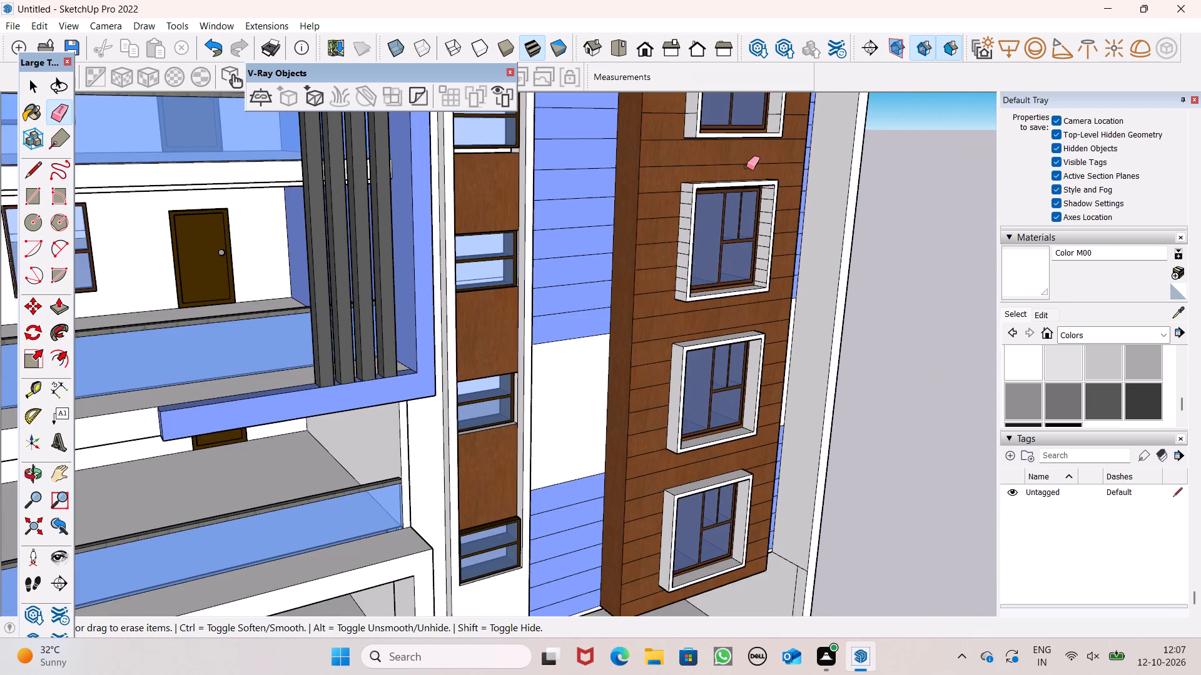
{"action": "scroll", "coordinate": [746, 167], "scroll_direction": "up", "scroll_amount": 7}
{"action": "middle_click_drag", "start_coordinate": [742, 229], "coordinate": [861, 183]}
{"action": "scroll", "coordinate": [861, 190], "scroll_direction": "up", "scroll_amount": 1}
{"action": "scroll", "coordinate": [651, 221], "scroll_direction": "up", "scroll_amount": 3}
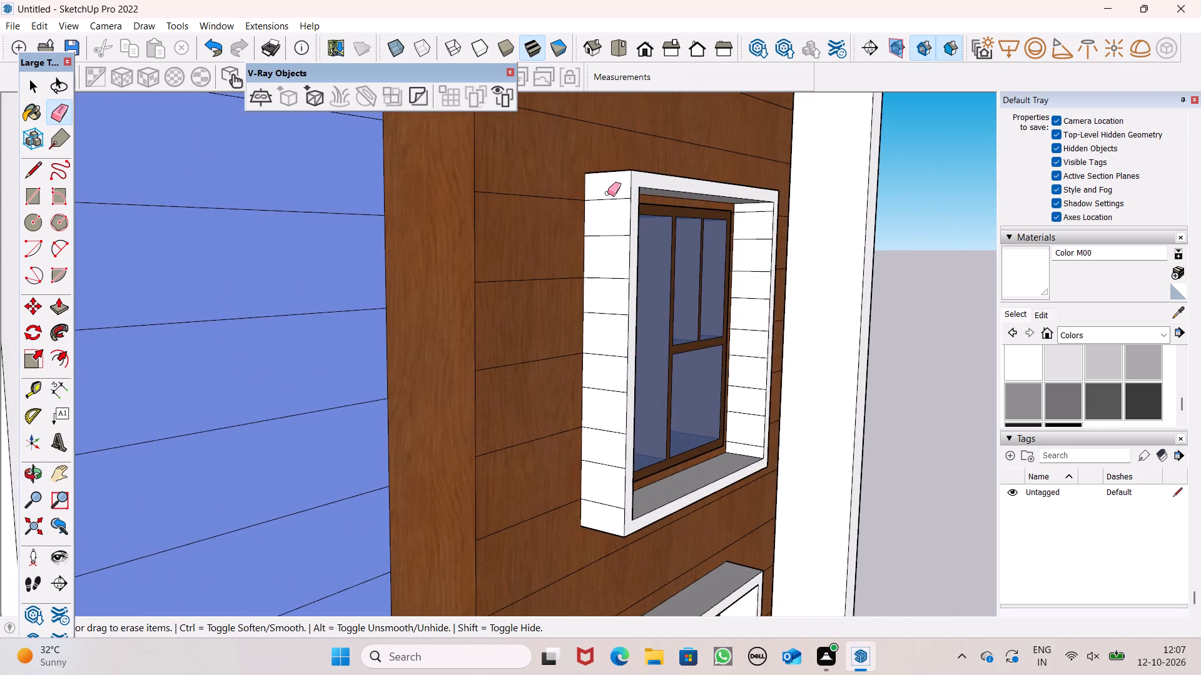
{"action": "left_click_drag", "start_coordinate": [607, 193], "coordinate": [594, 485]}
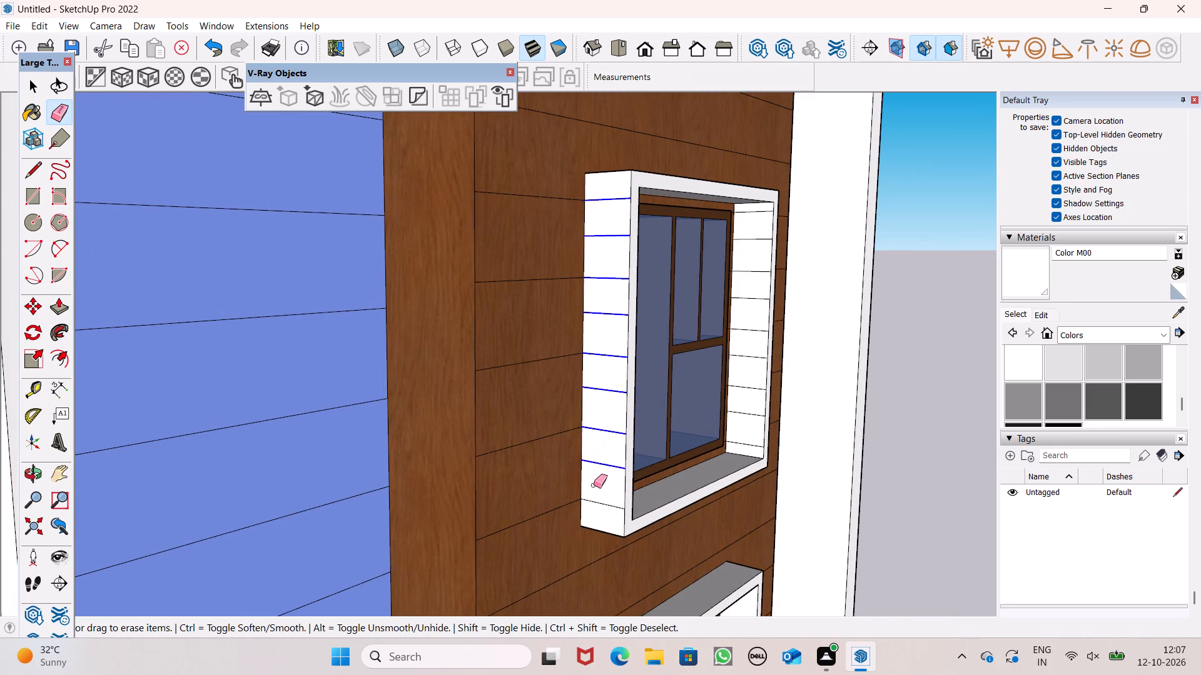
{"action": "left_click_drag", "start_coordinate": [594, 485], "coordinate": [590, 497]}
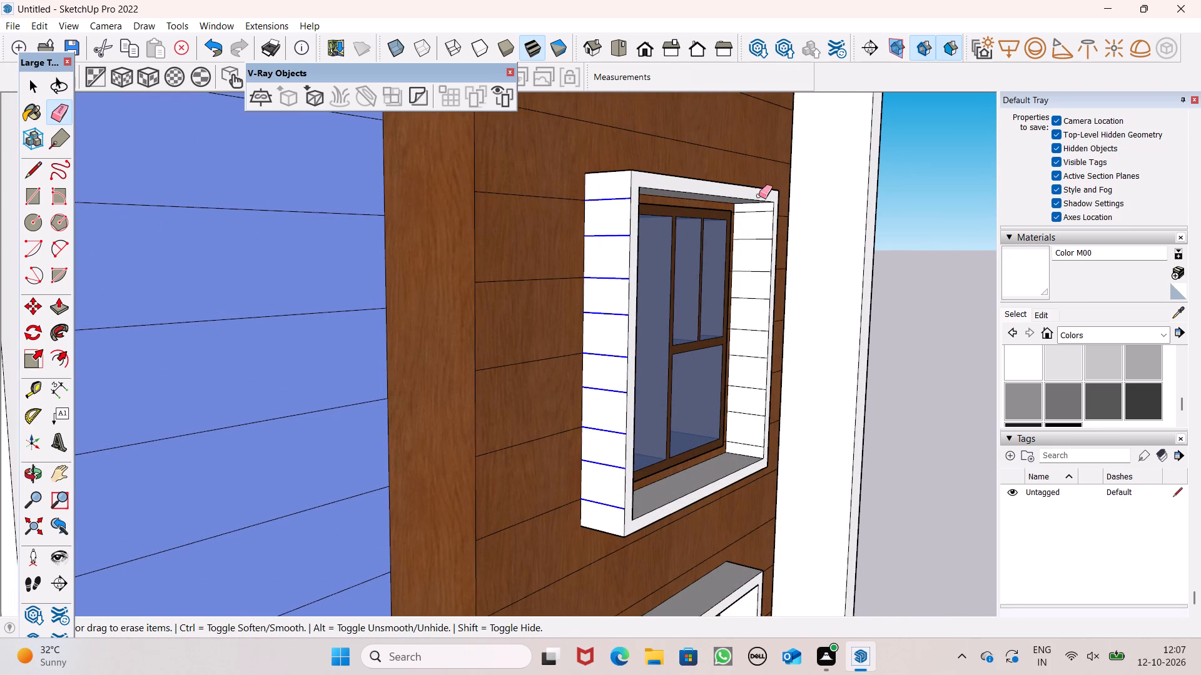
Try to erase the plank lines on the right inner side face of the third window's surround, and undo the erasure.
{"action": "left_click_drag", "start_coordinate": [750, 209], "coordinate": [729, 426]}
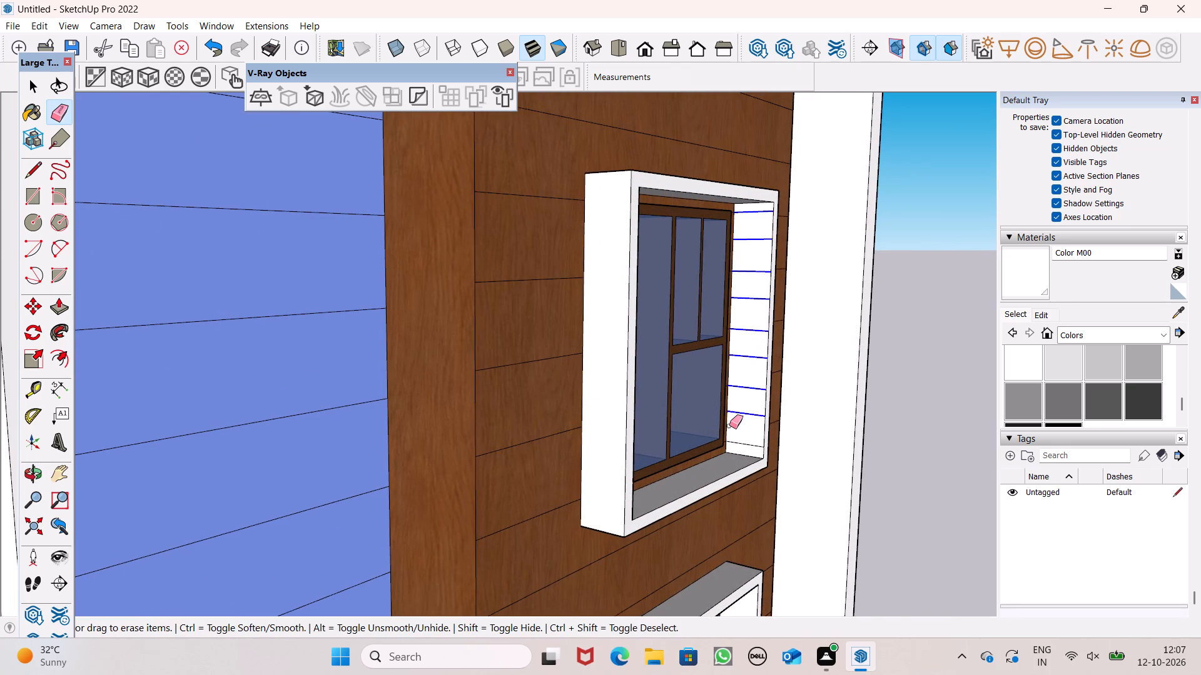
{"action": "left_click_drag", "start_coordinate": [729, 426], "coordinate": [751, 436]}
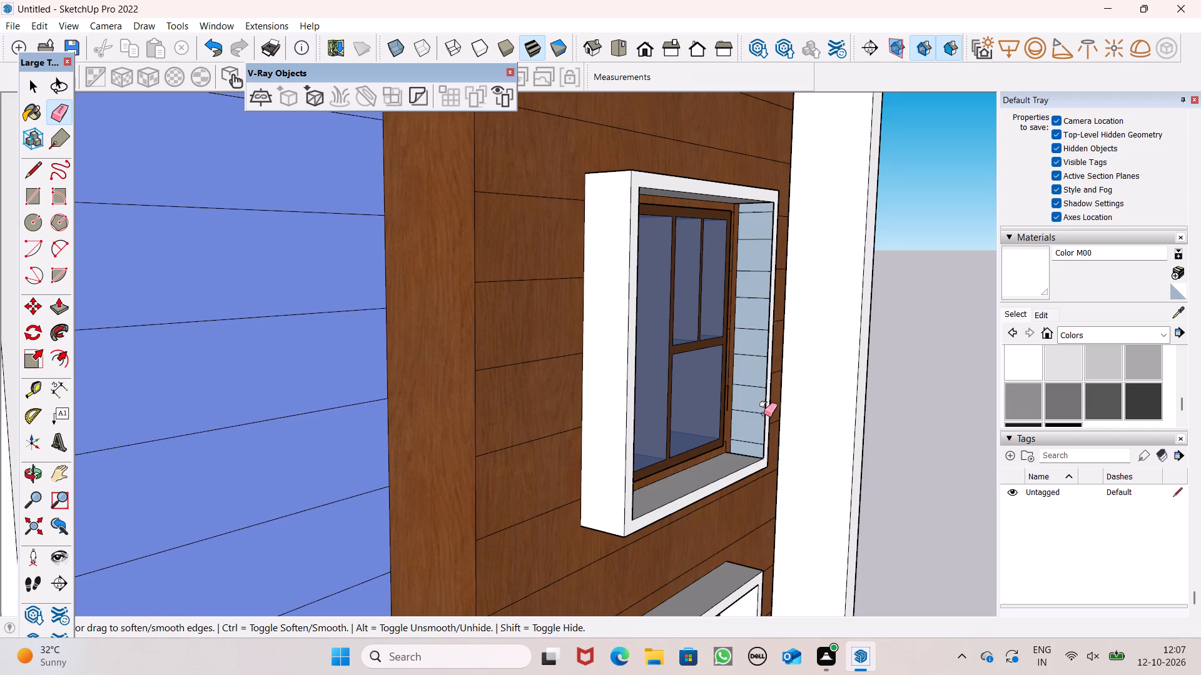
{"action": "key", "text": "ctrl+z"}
Erase the plank lines crossing the right inner side face of the third window's surround, sparing the face itself.
{"action": "left_click_drag", "start_coordinate": [740, 444], "coordinate": [754, 417]}
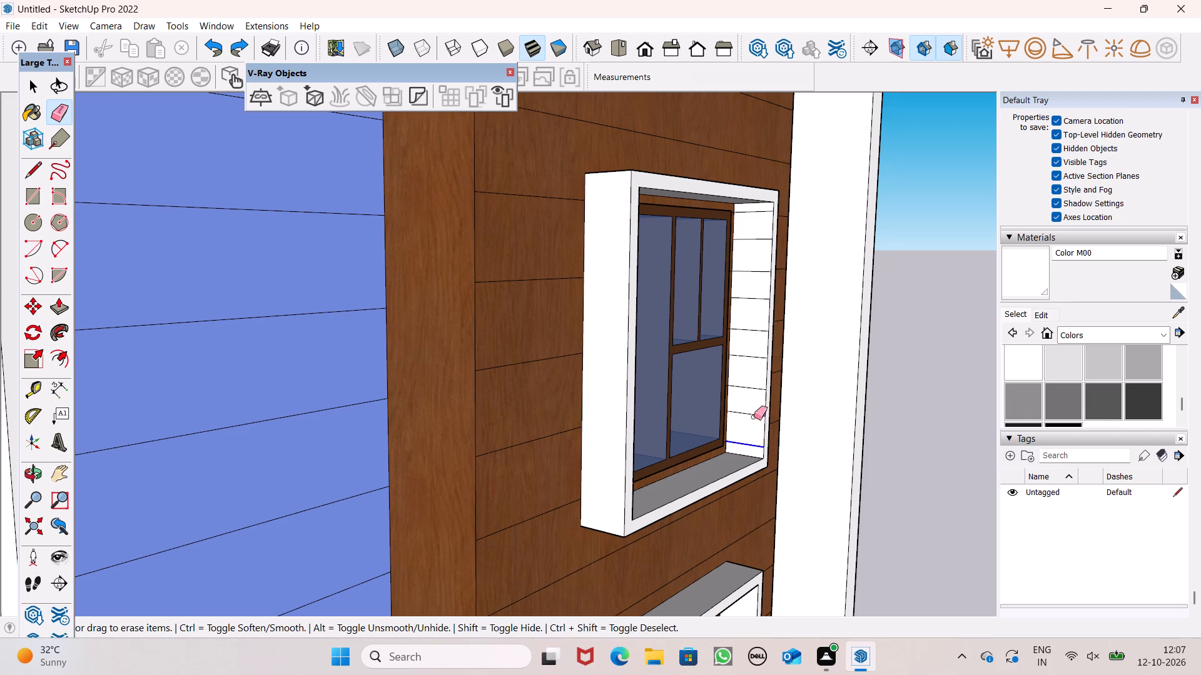
{"action": "left_click_drag", "start_coordinate": [754, 417], "coordinate": [754, 227]}
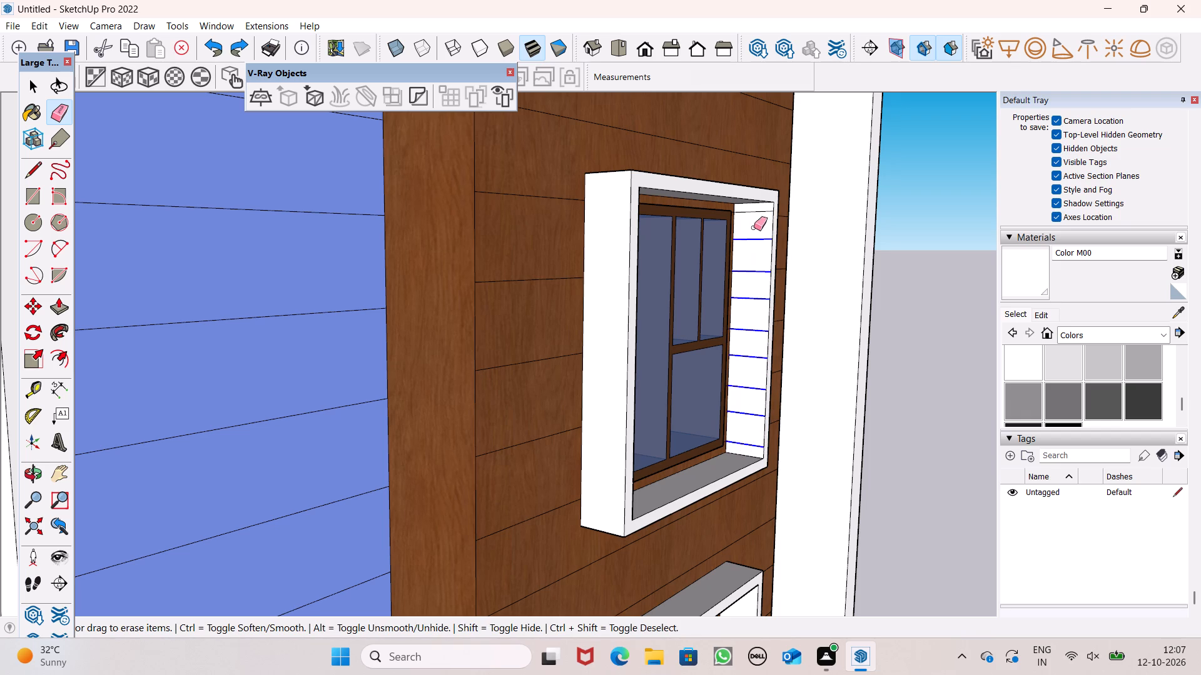
{"action": "left_click_drag", "start_coordinate": [754, 227], "coordinate": [753, 210]}
Erase the plank lines crossing the left inner side face of the third window's surround.
{"action": "scroll", "coordinate": [739, 284], "scroll_direction": "down", "scroll_amount": 3}
{"action": "middle_click_drag", "start_coordinate": [747, 338], "coordinate": [271, 319]}
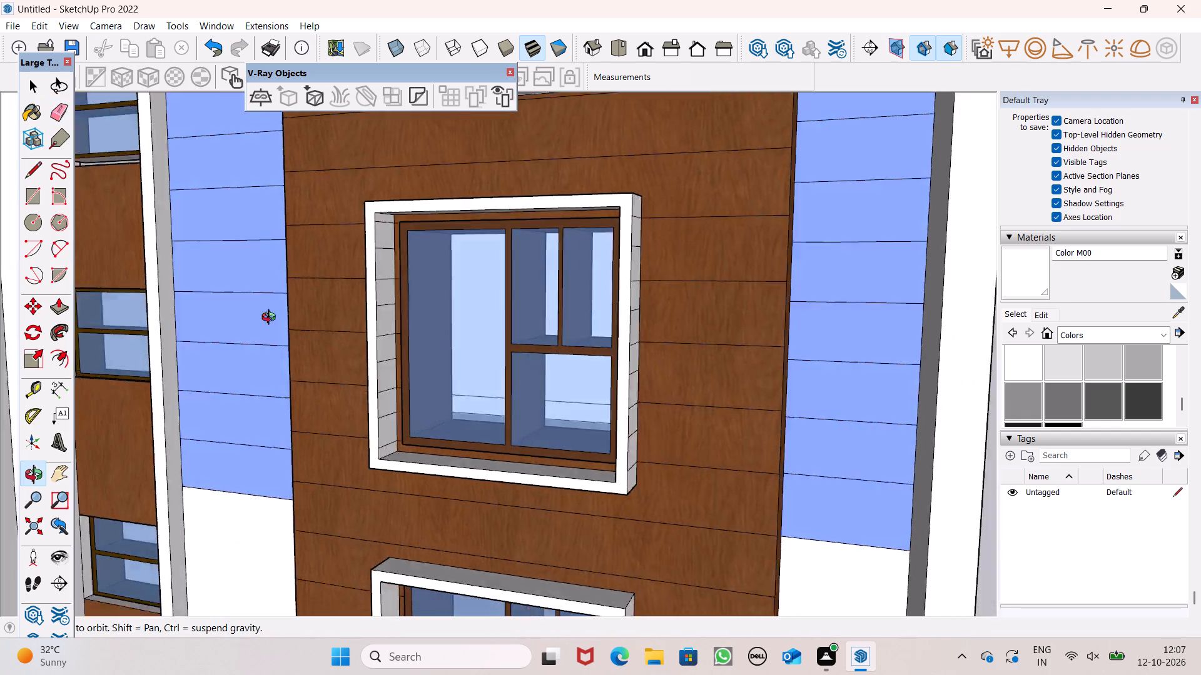
{"action": "middle_click_drag", "start_coordinate": [271, 319], "coordinate": [138, 293]}
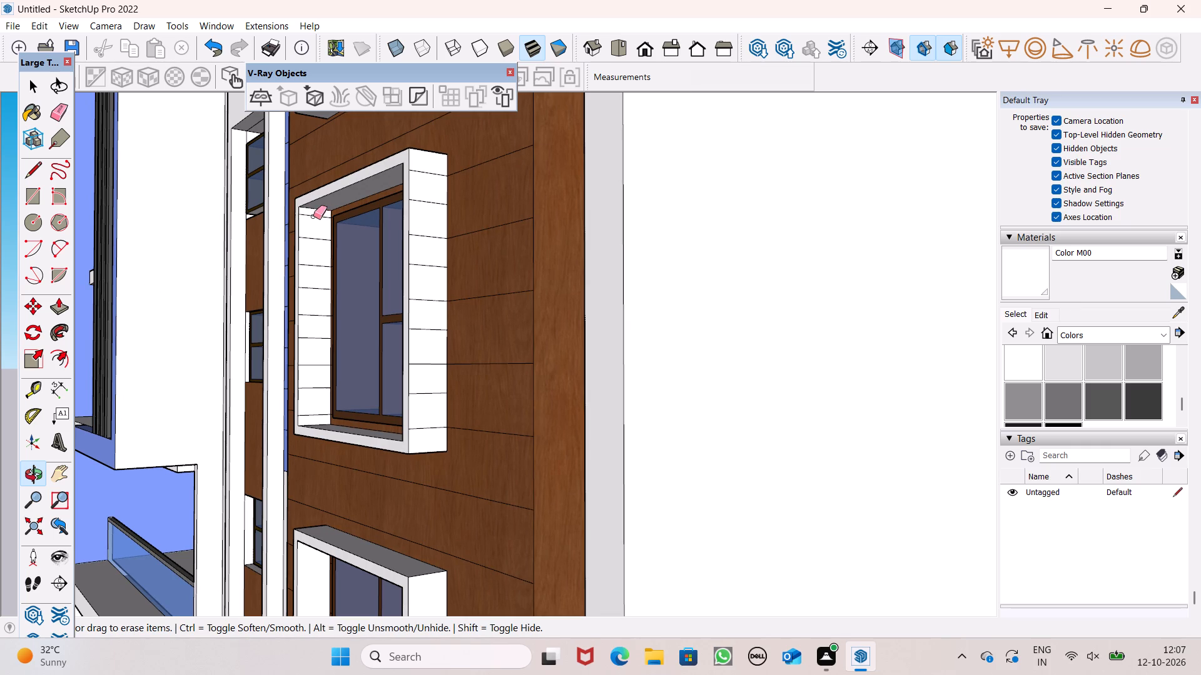
{"action": "left_click_drag", "start_coordinate": [313, 214], "coordinate": [307, 336]}
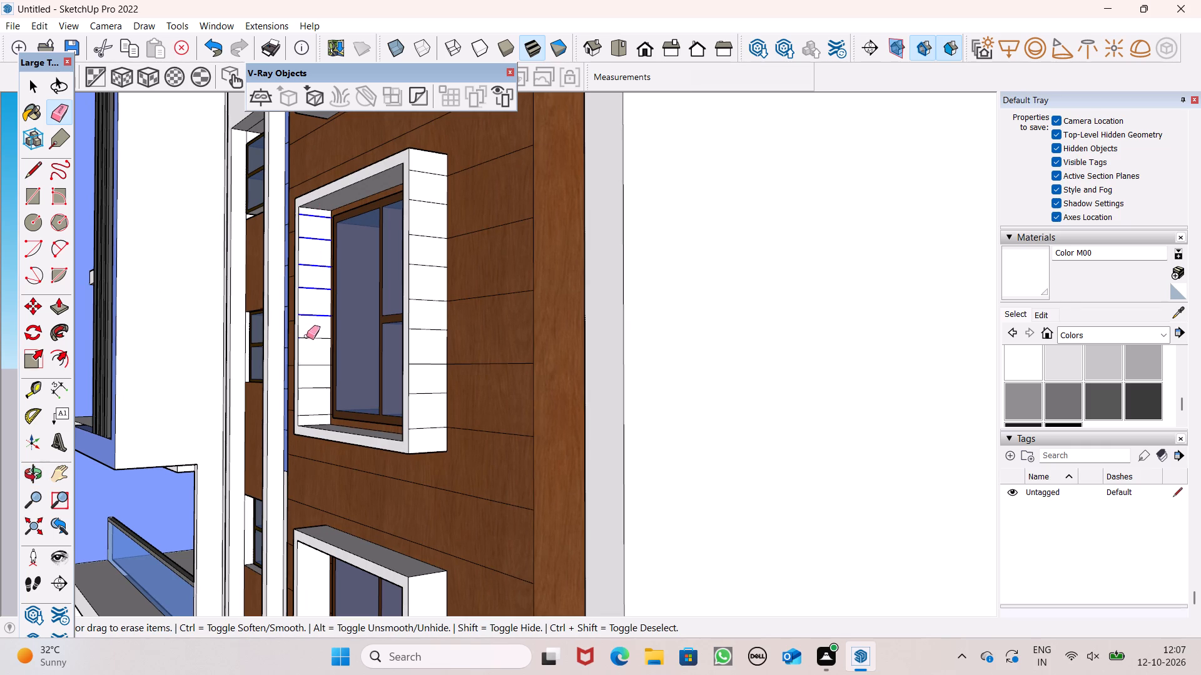
{"action": "left_click_drag", "start_coordinate": [307, 336], "coordinate": [316, 407]}
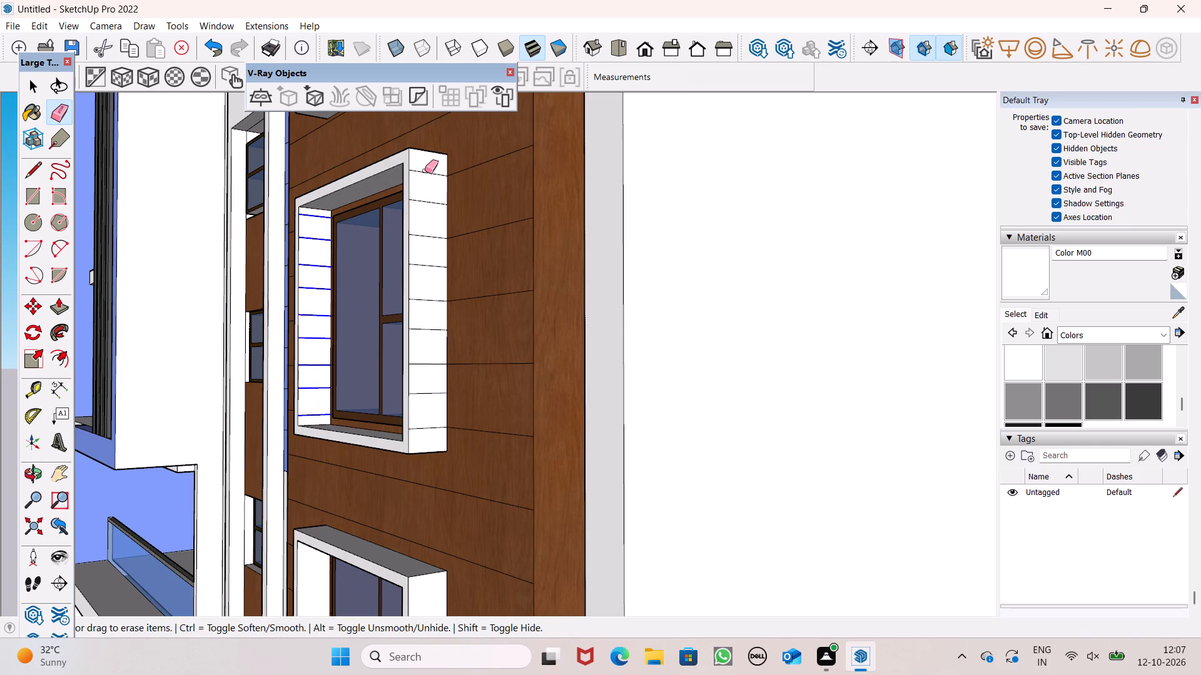
Erase the plank lines crossing the right outer side face of the third window's surround.
{"action": "left_click_drag", "start_coordinate": [425, 171], "coordinate": [415, 433]}
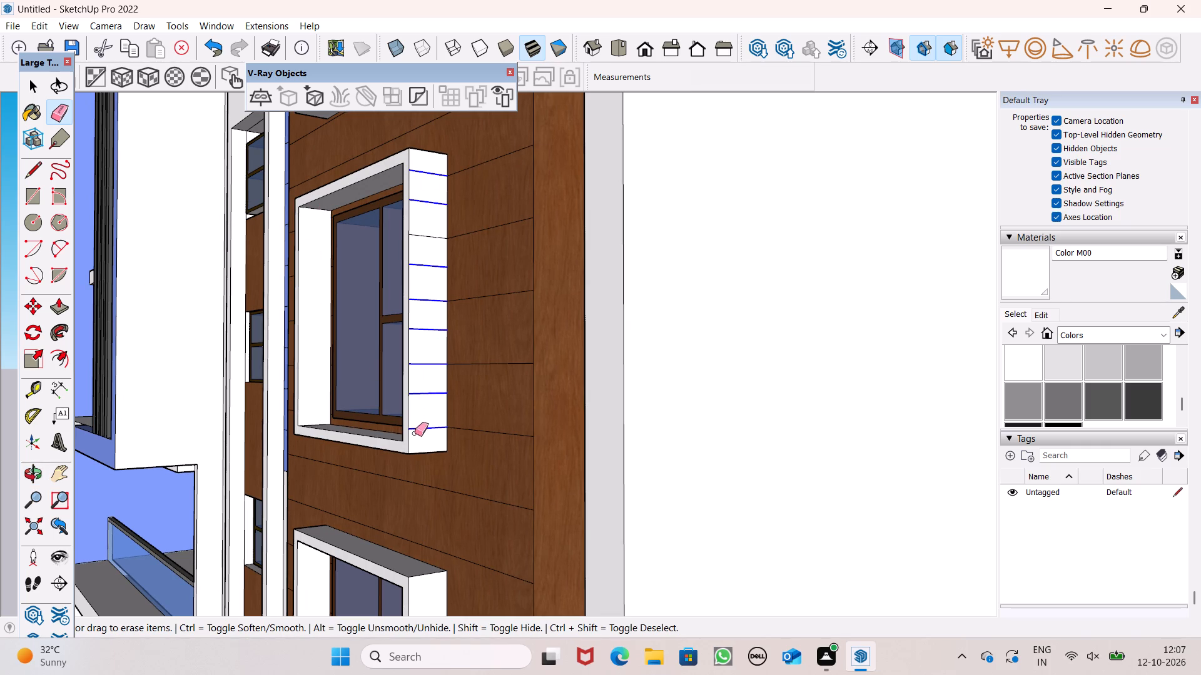
{"action": "left_click_drag", "start_coordinate": [415, 433], "coordinate": [423, 417]}
{"action": "left_click_drag", "start_coordinate": [427, 229], "coordinate": [425, 266]}
Erase the plank lines crossing the right outer side face of the surround on the topmost wood-clad wall window.
{"action": "scroll", "coordinate": [459, 256], "scroll_direction": "down", "scroll_amount": 4}
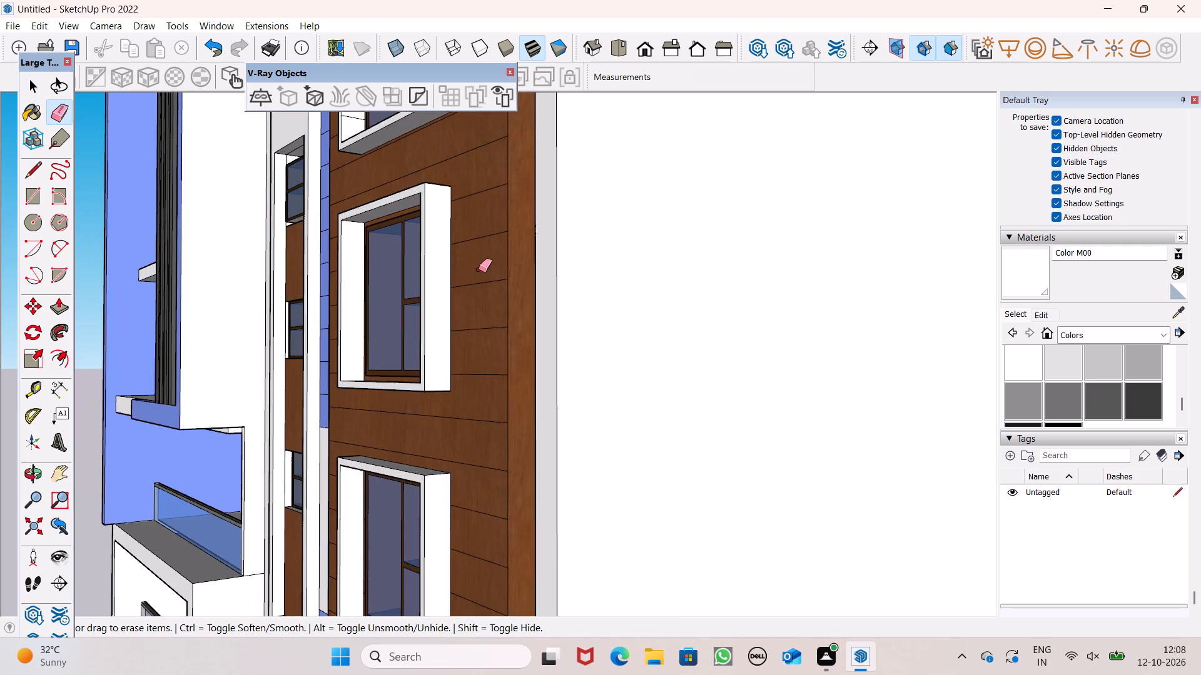
{"action": "scroll", "coordinate": [482, 282], "scroll_direction": "down", "scroll_amount": 14}
{"action": "scroll", "coordinate": [463, 138], "scroll_direction": "up", "scroll_amount": 6}
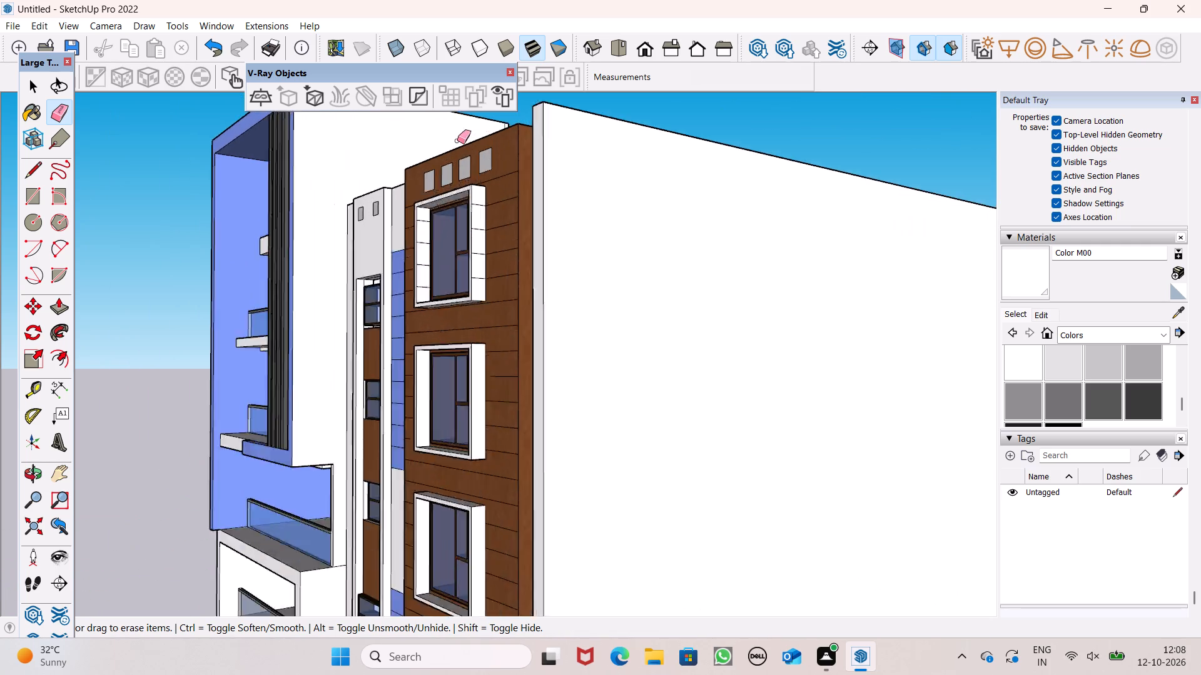
{"action": "scroll", "coordinate": [457, 141], "scroll_direction": "up", "scroll_amount": 2}
{"action": "scroll", "coordinate": [502, 279], "scroll_direction": "up", "scroll_amount": 4}
{"action": "left_click_drag", "start_coordinate": [485, 229], "coordinate": [487, 317]}
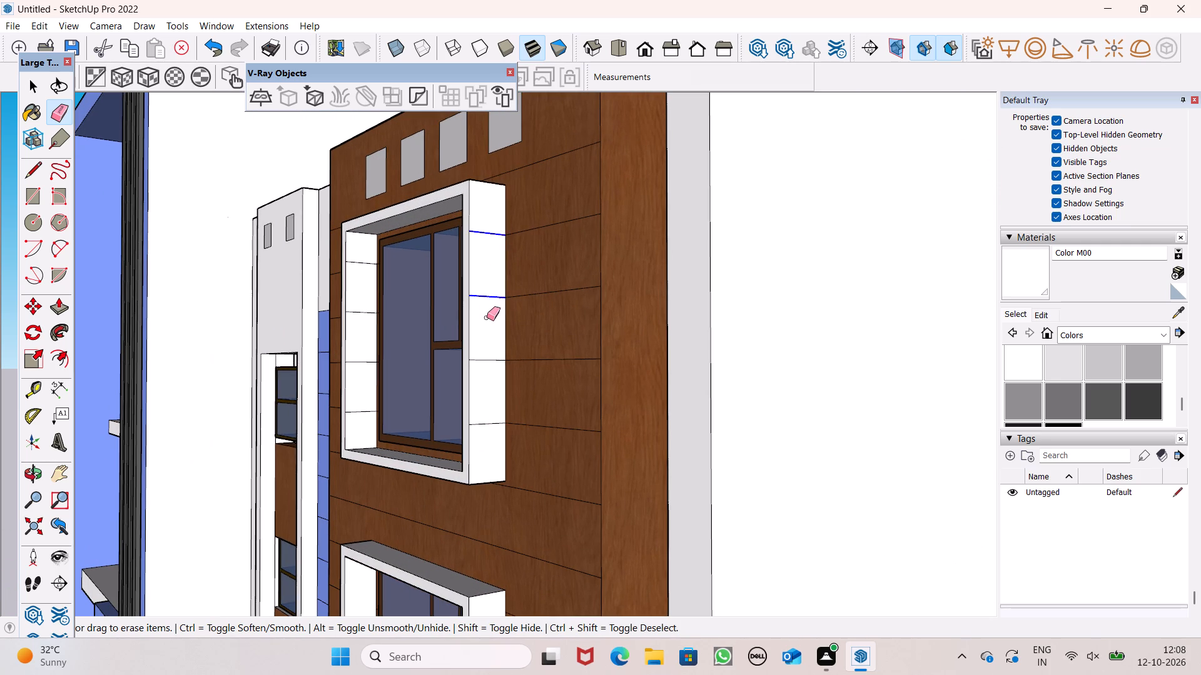
{"action": "left_click_drag", "start_coordinate": [487, 317], "coordinate": [479, 416]}
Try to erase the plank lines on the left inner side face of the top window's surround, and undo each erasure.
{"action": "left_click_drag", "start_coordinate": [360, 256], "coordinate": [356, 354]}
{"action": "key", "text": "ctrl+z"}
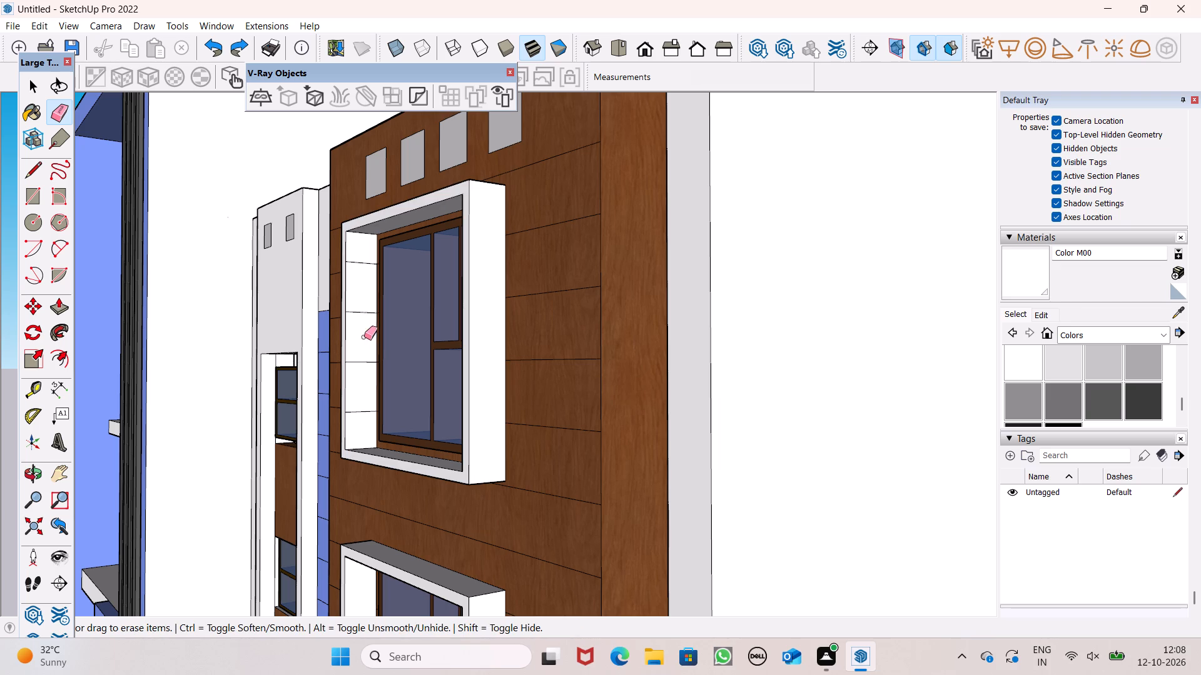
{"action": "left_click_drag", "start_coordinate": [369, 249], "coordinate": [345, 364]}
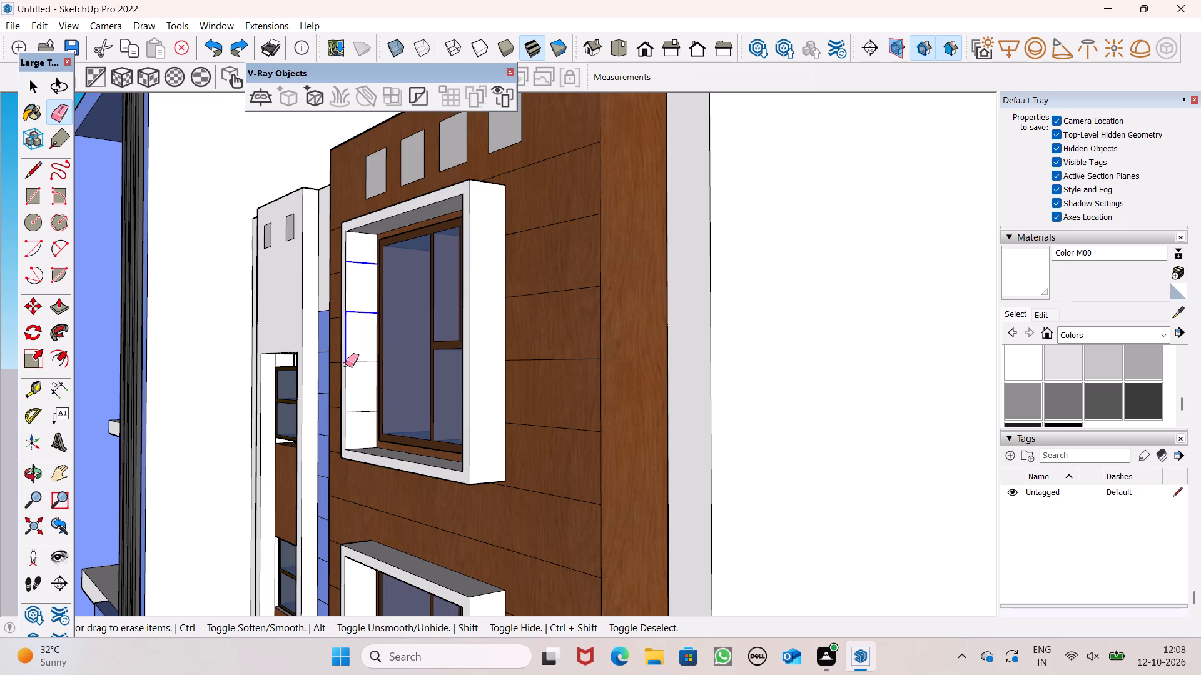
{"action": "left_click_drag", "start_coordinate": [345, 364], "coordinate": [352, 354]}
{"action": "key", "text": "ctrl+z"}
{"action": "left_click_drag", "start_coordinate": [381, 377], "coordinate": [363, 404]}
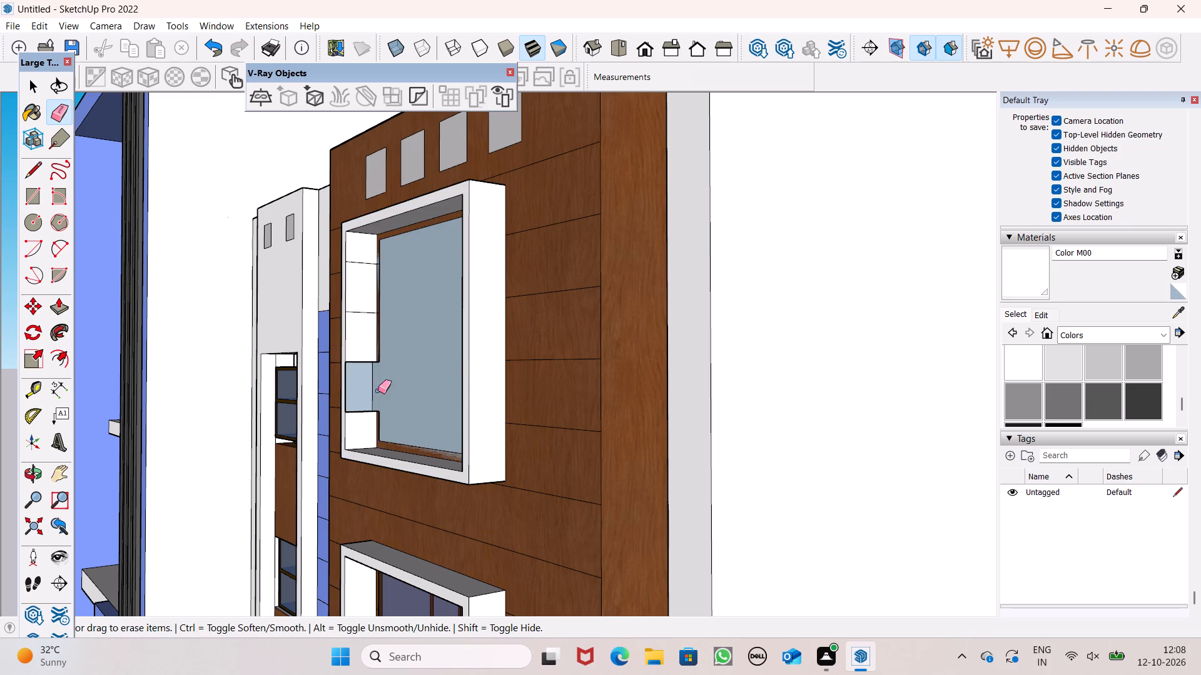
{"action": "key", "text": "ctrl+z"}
Erase the plank lines crossing the left inner side face of the top window's surround, sparing the face and its border edges.
{"action": "left_click_drag", "start_coordinate": [363, 418], "coordinate": [362, 389]}
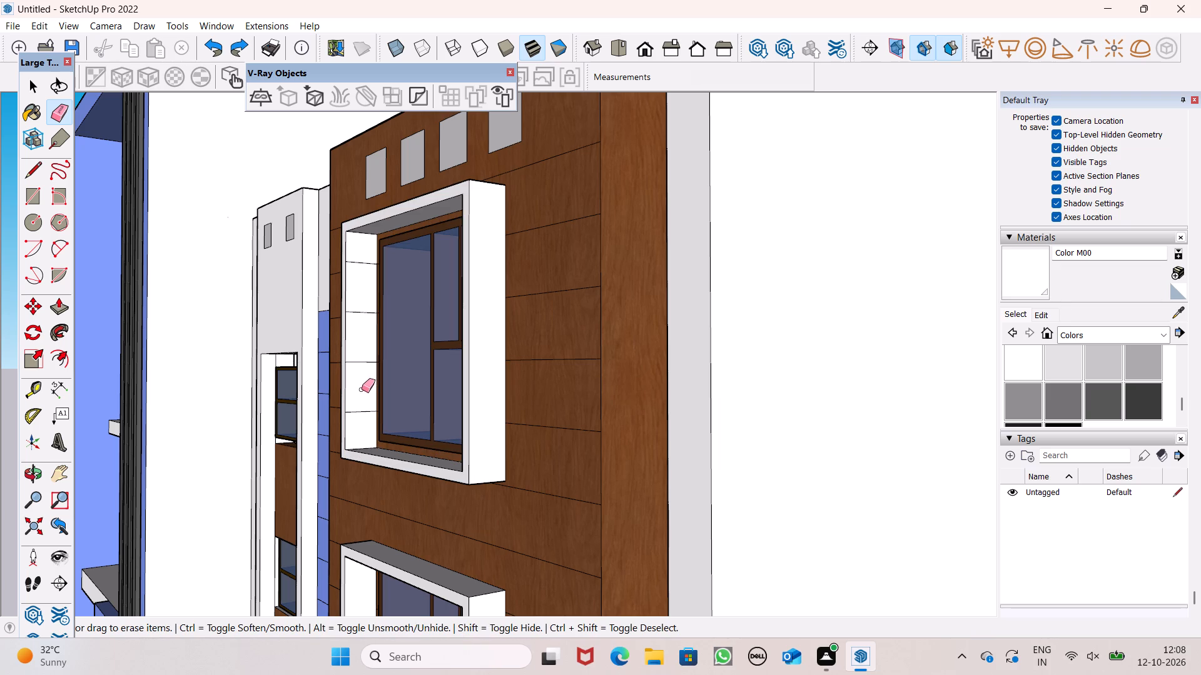
{"action": "left_click_drag", "start_coordinate": [362, 389], "coordinate": [360, 256]}
Erase the plank lines crossing the left outer side face of the top window's surround.
{"action": "scroll", "coordinate": [339, 354], "scroll_direction": "down", "scroll_amount": 4}
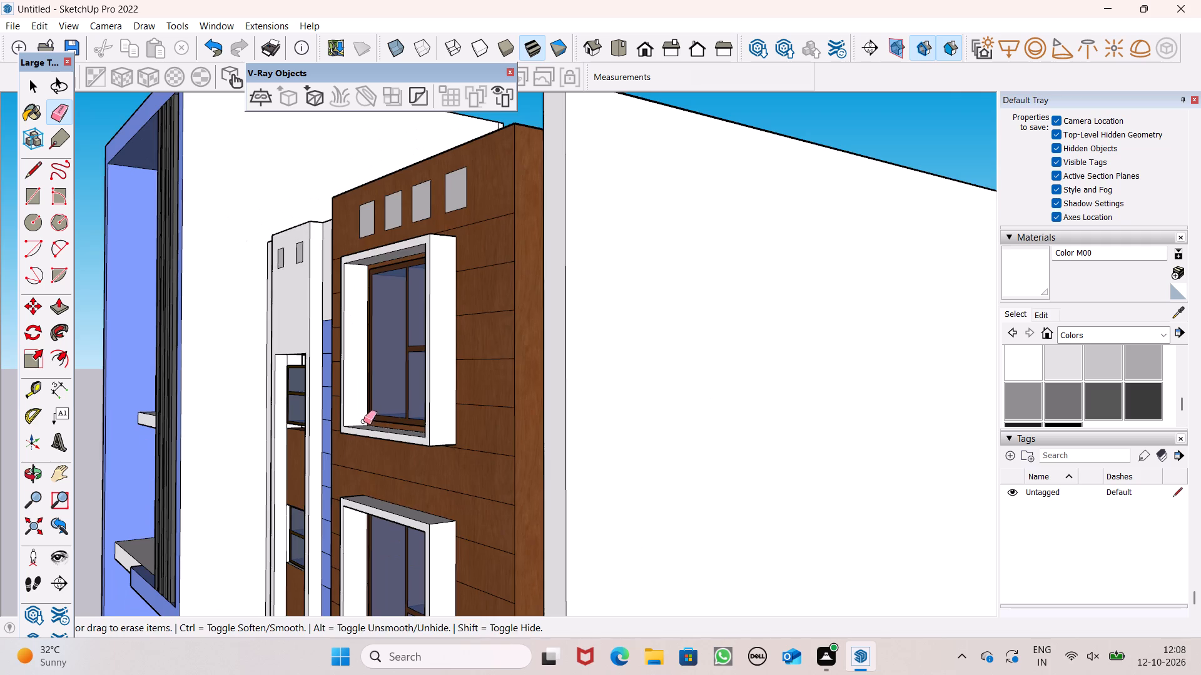
{"action": "middle_click_drag", "start_coordinate": [367, 425], "coordinate": [853, 476]}
{"action": "scroll", "coordinate": [651, 327], "scroll_direction": "up", "scroll_amount": 4}
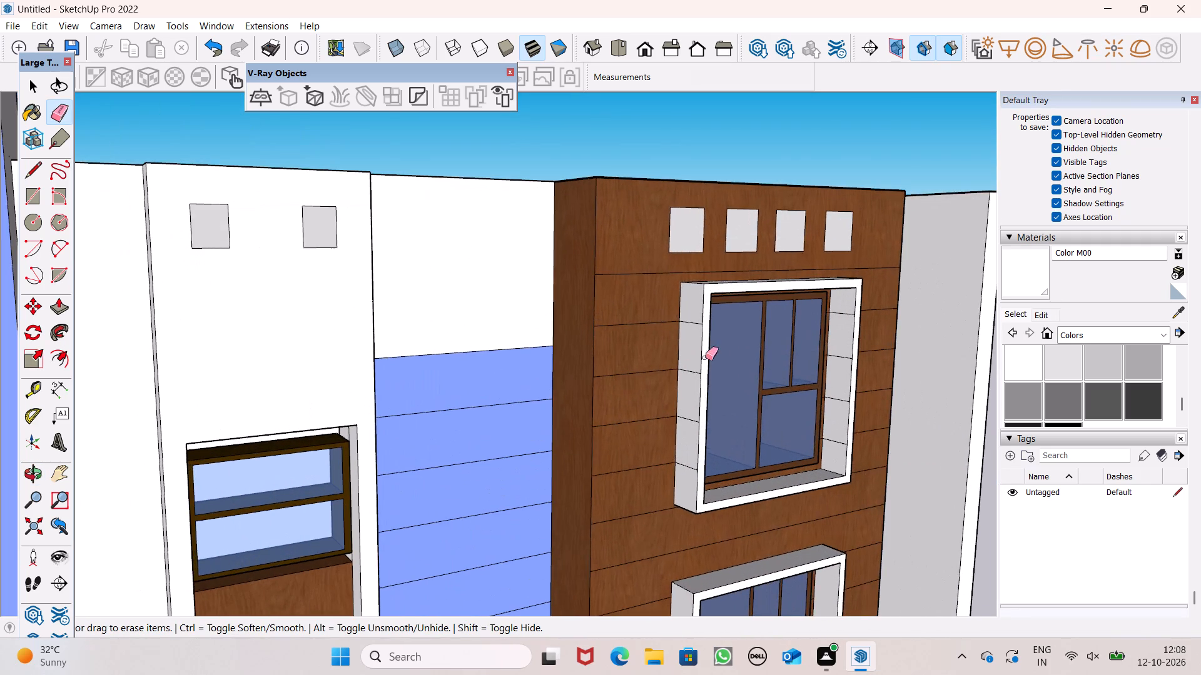
{"action": "middle_click_drag", "start_coordinate": [715, 362], "coordinate": [846, 344]}
{"action": "scroll", "coordinate": [711, 302], "scroll_direction": "up", "scroll_amount": 3}
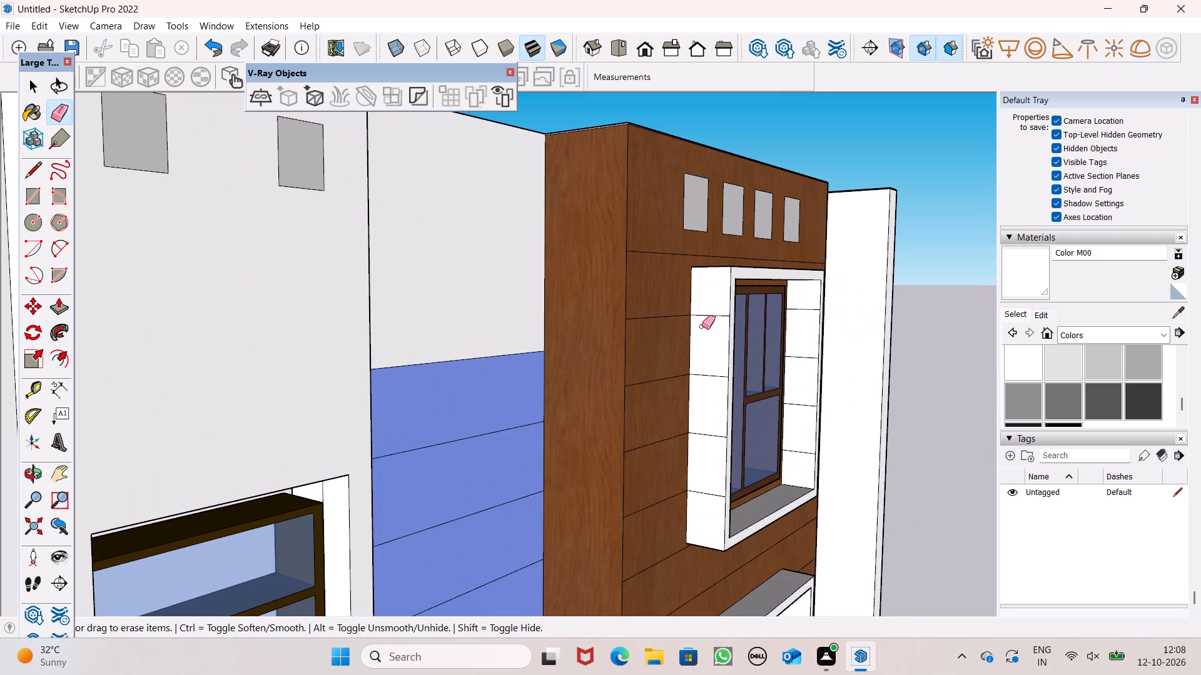
{"action": "left_click_drag", "start_coordinate": [706, 314], "coordinate": [701, 504]}
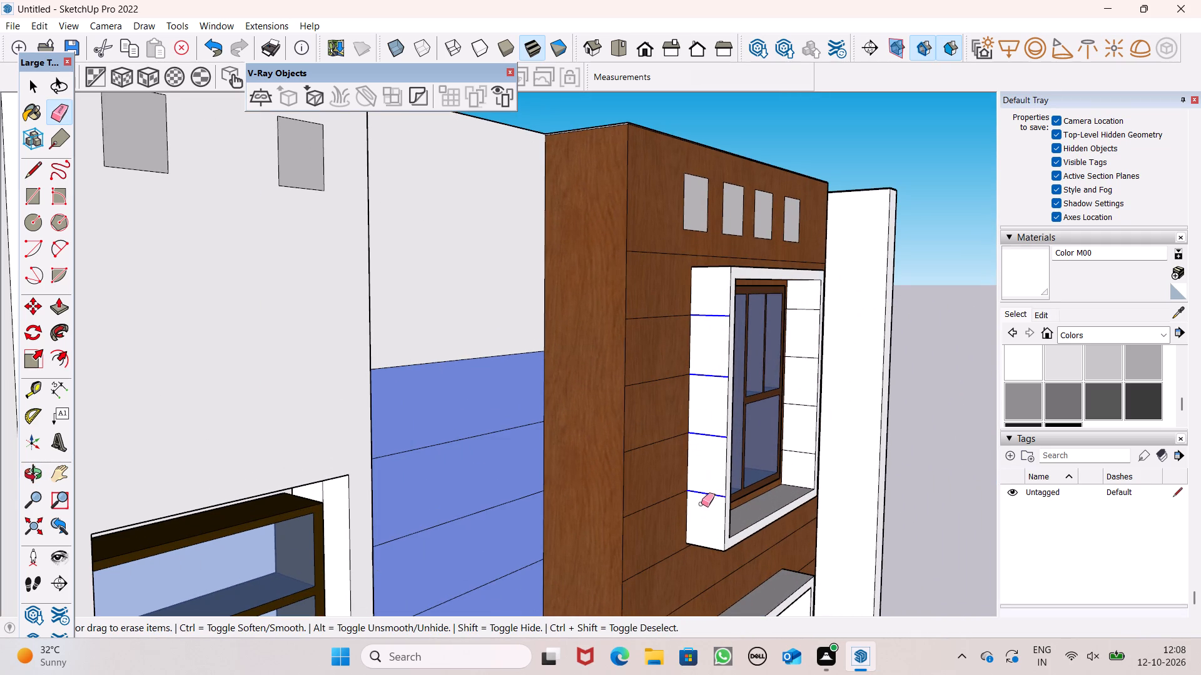
{"action": "left_click_drag", "start_coordinate": [701, 504], "coordinate": [705, 496]}
Erase the plank lines crossing the right inner side face of the top window's surround.
{"action": "left_click_drag", "start_coordinate": [806, 306], "coordinate": [810, 347]}
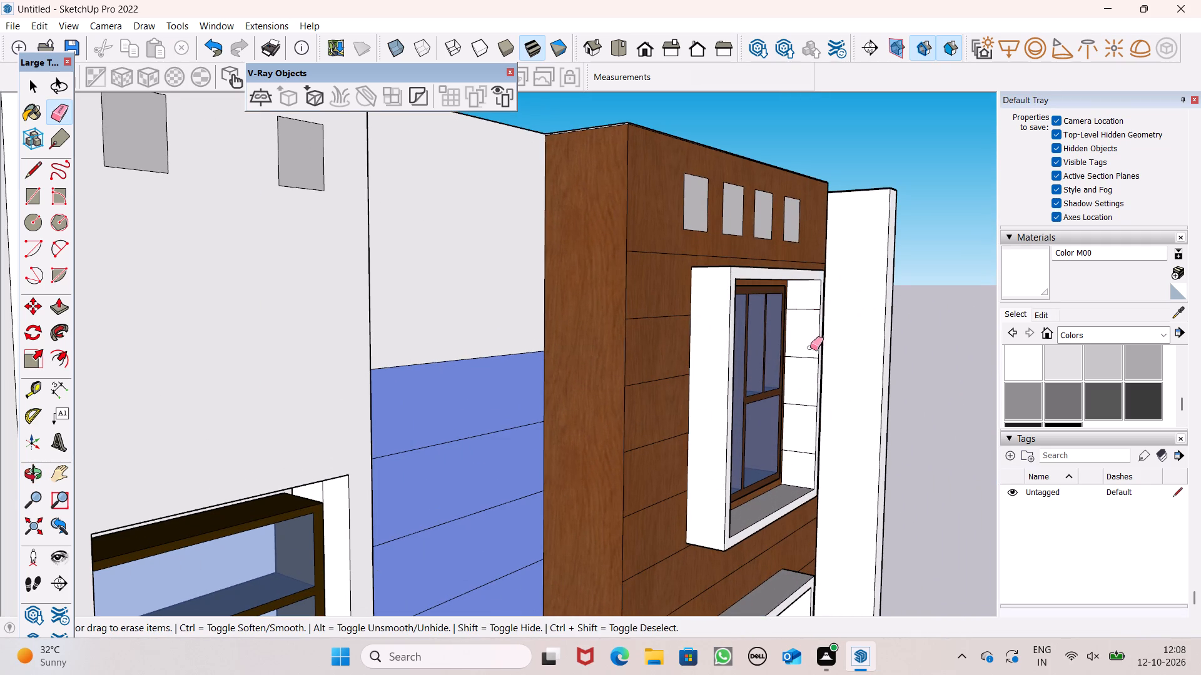
{"action": "left_click_drag", "start_coordinate": [810, 347], "coordinate": [787, 459]}
{"action": "scroll", "coordinate": [781, 377], "scroll_direction": "down", "scroll_amount": 6}
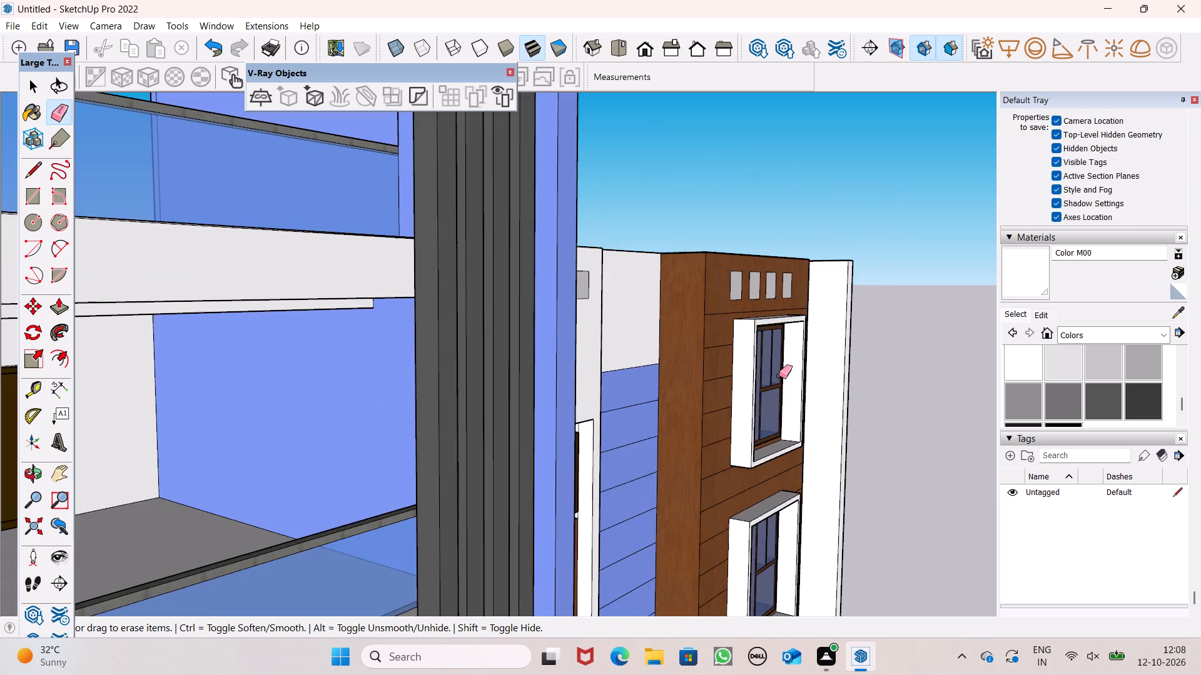
{"action": "scroll", "coordinate": [812, 379], "scroll_direction": "down", "scroll_amount": 3}
{"action": "key", "text": "space"}
Move the top window of the narrow white column down about 3 11/16" so it rests on the wood panel below.
{"action": "middle_click_drag", "start_coordinate": [880, 427], "coordinate": [539, 482]}
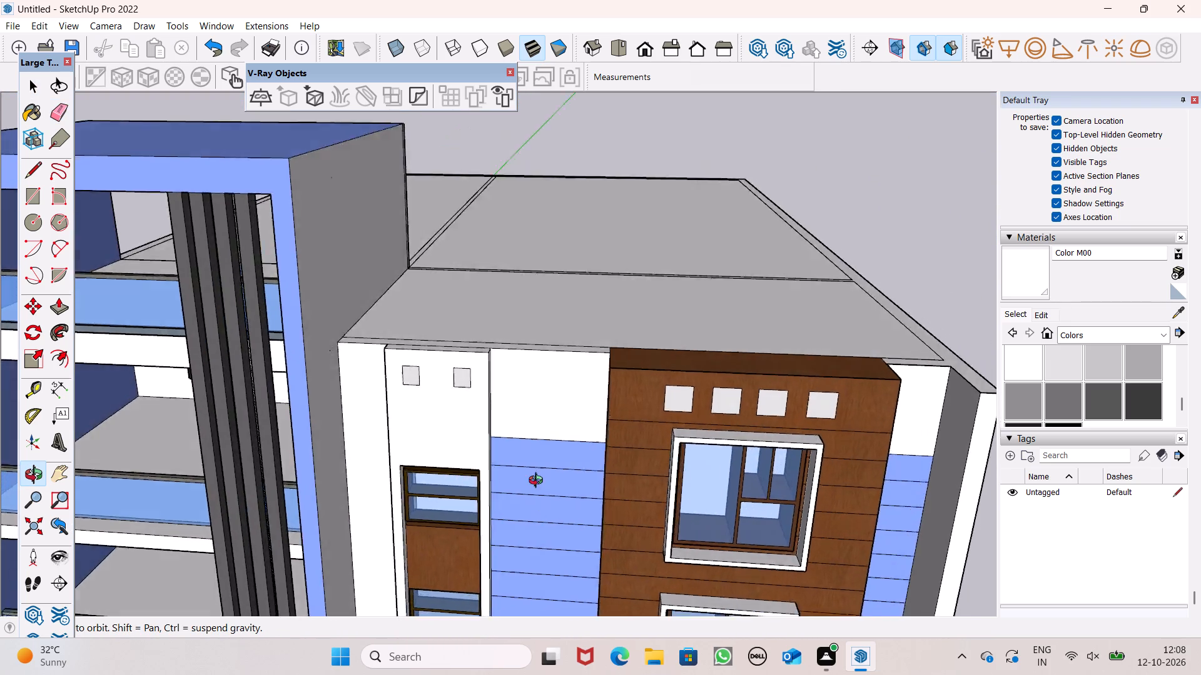
{"action": "middle_click_drag", "start_coordinate": [539, 482], "coordinate": [492, 342]}
{"action": "scroll", "coordinate": [489, 306], "scroll_direction": "down", "scroll_amount": 7}
{"action": "scroll", "coordinate": [539, 281], "scroll_direction": "down", "scroll_amount": 6}
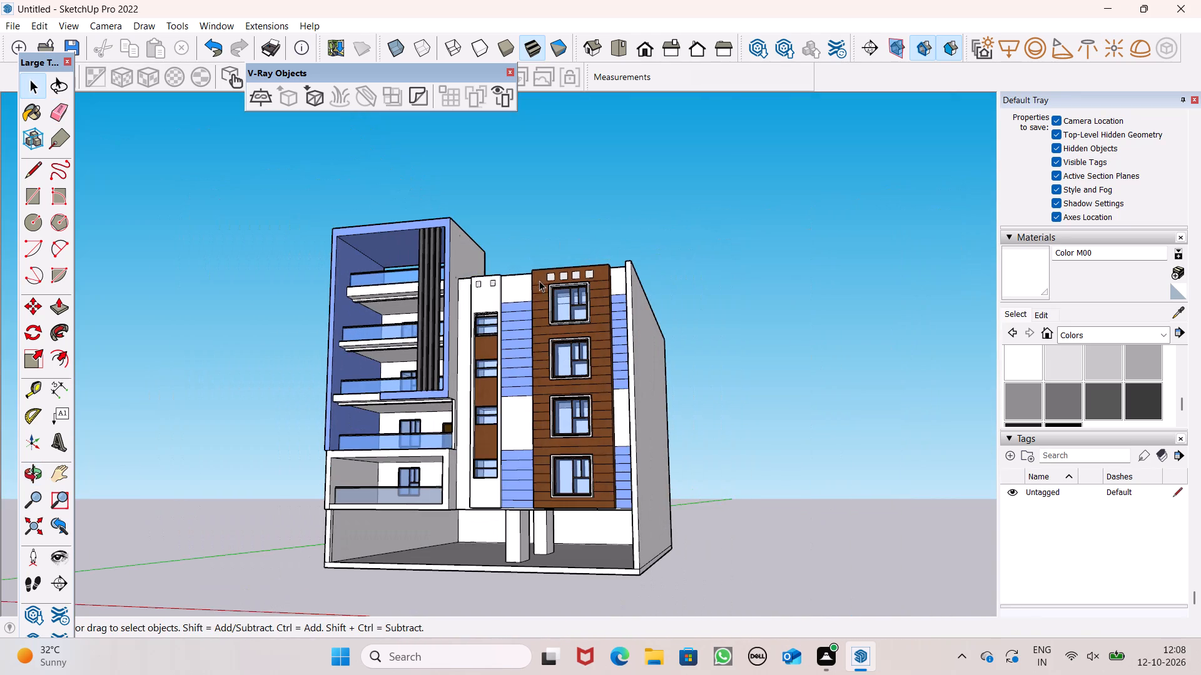
{"action": "scroll", "coordinate": [459, 321], "scroll_direction": "up", "scroll_amount": 8}
{"action": "scroll", "coordinate": [510, 319], "scroll_direction": "up", "scroll_amount": 5}
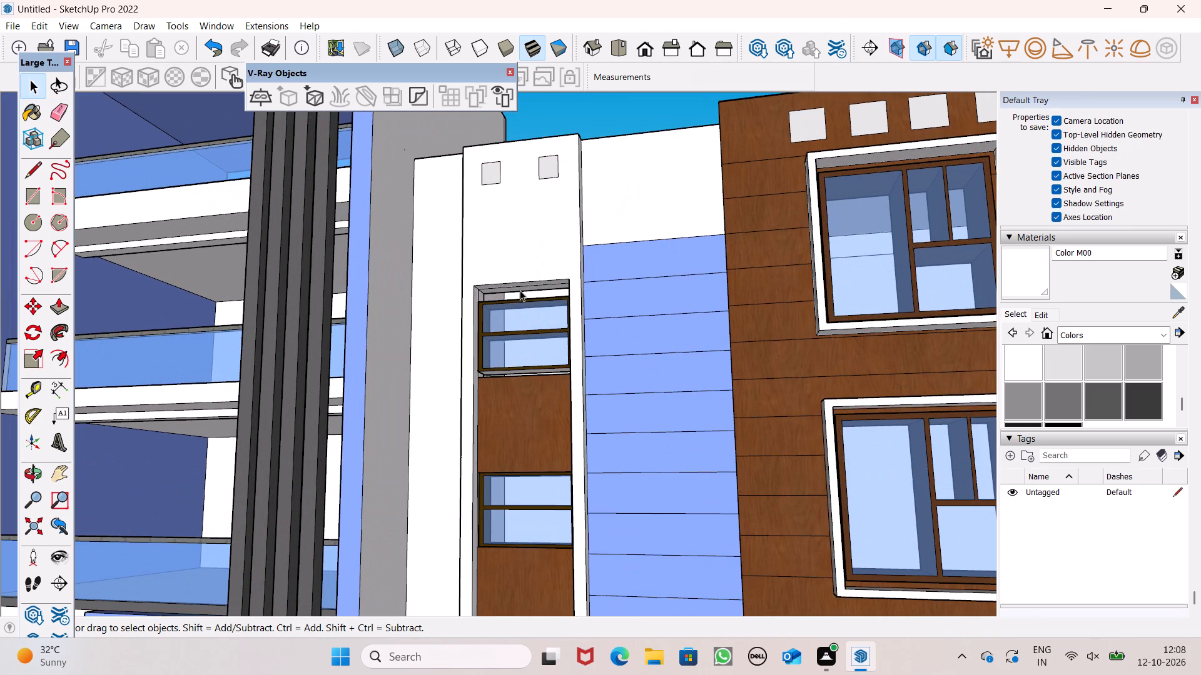
{"action": "left_click", "coordinate": [520, 290]}
{"action": "left_click", "coordinate": [514, 320]}
{"action": "scroll", "coordinate": [494, 354], "scroll_direction": "up", "scroll_amount": 1}
{"action": "middle_click_drag", "start_coordinate": [494, 355], "coordinate": [586, 456]}
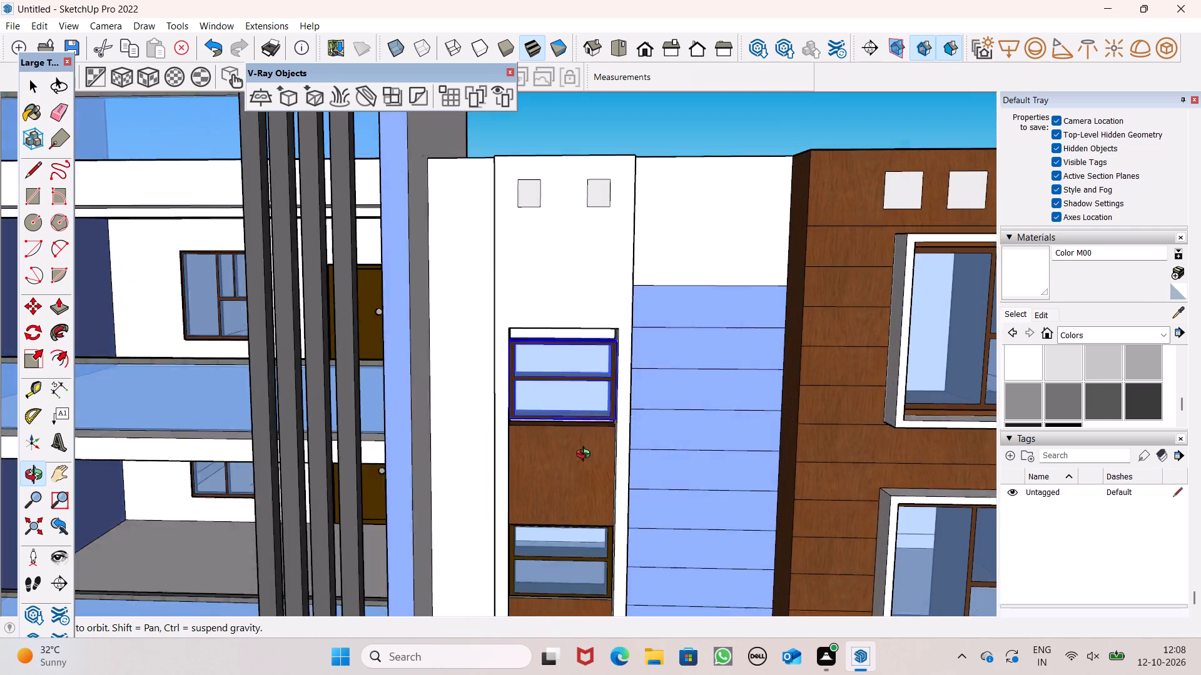
{"action": "middle_click_drag", "start_coordinate": [586, 456], "coordinate": [592, 407]}
{"action": "scroll", "coordinate": [493, 359], "scroll_direction": "up", "scroll_amount": 2}
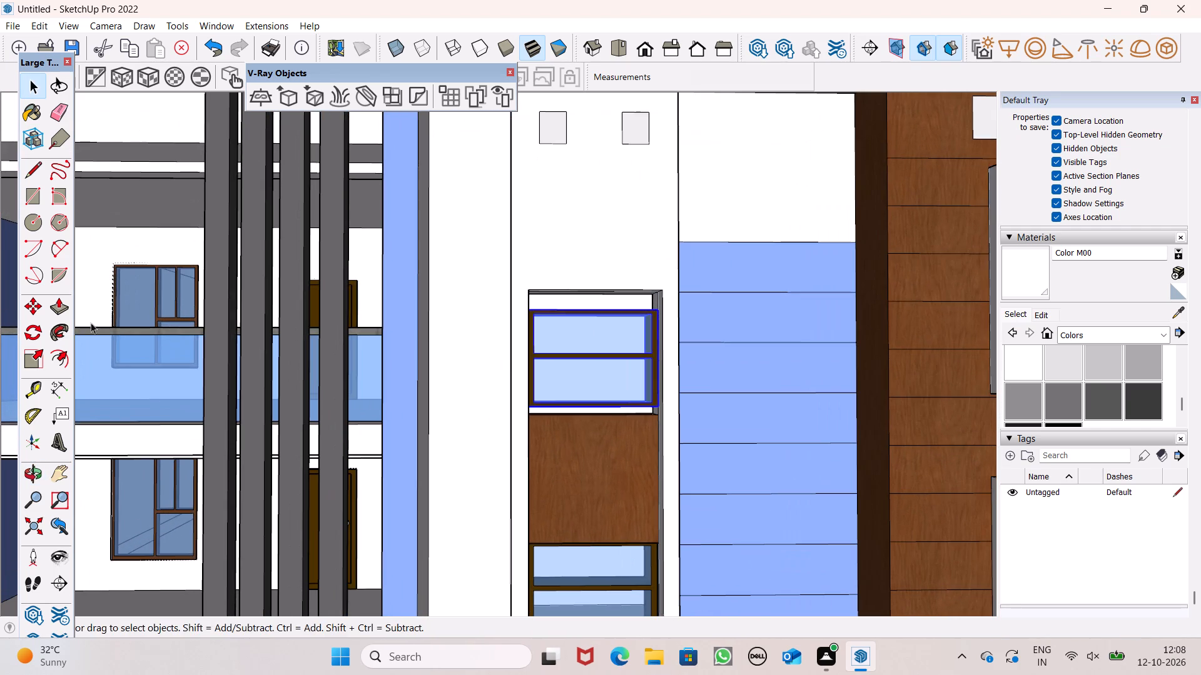
{"action": "left_click", "coordinate": [31, 354]}
{"action": "scroll", "coordinate": [456, 375], "scroll_direction": "up", "scroll_amount": 4}
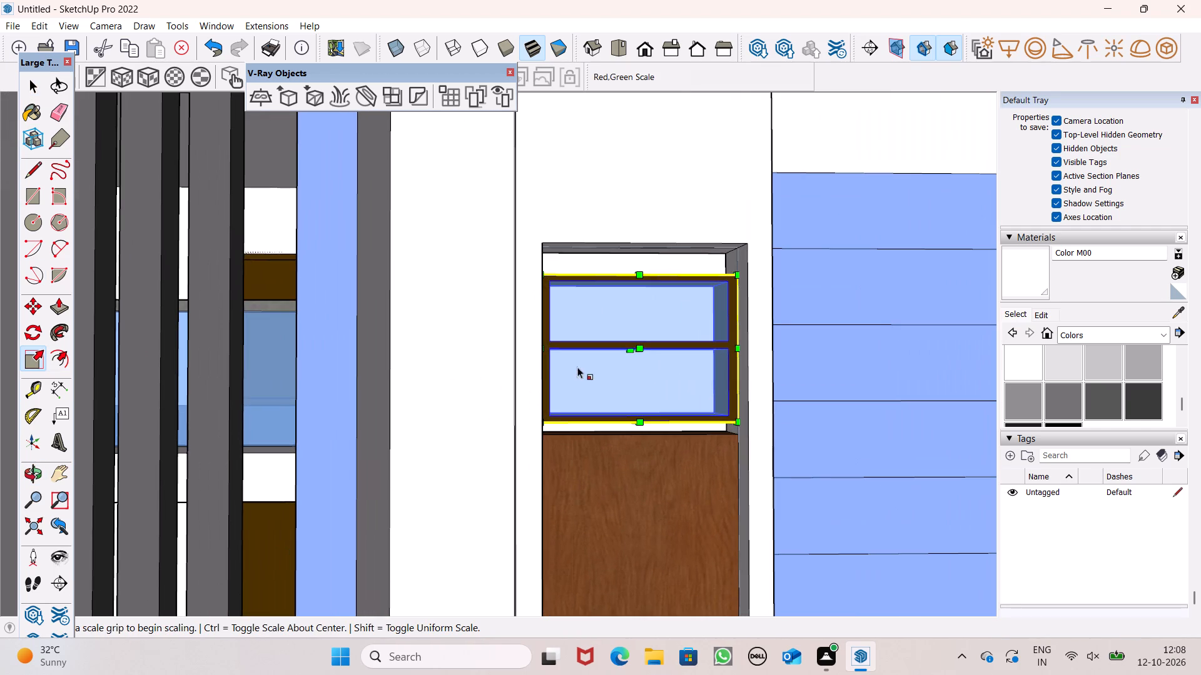
{"action": "scroll", "coordinate": [658, 358], "scroll_direction": "down", "scroll_amount": 1}
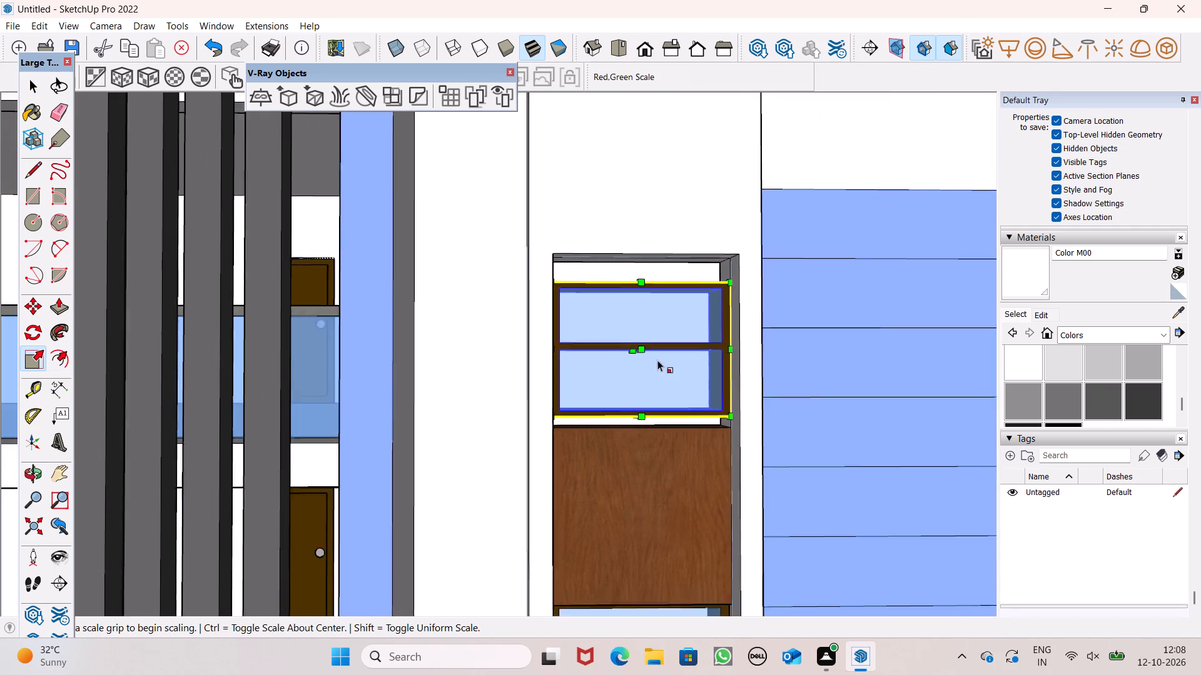
{"action": "scroll", "coordinate": [657, 360], "scroll_direction": "down", "scroll_amount": 1}
{"action": "middle_click_drag", "start_coordinate": [659, 386], "coordinate": [701, 459]}
{"action": "key", "text": "space"}
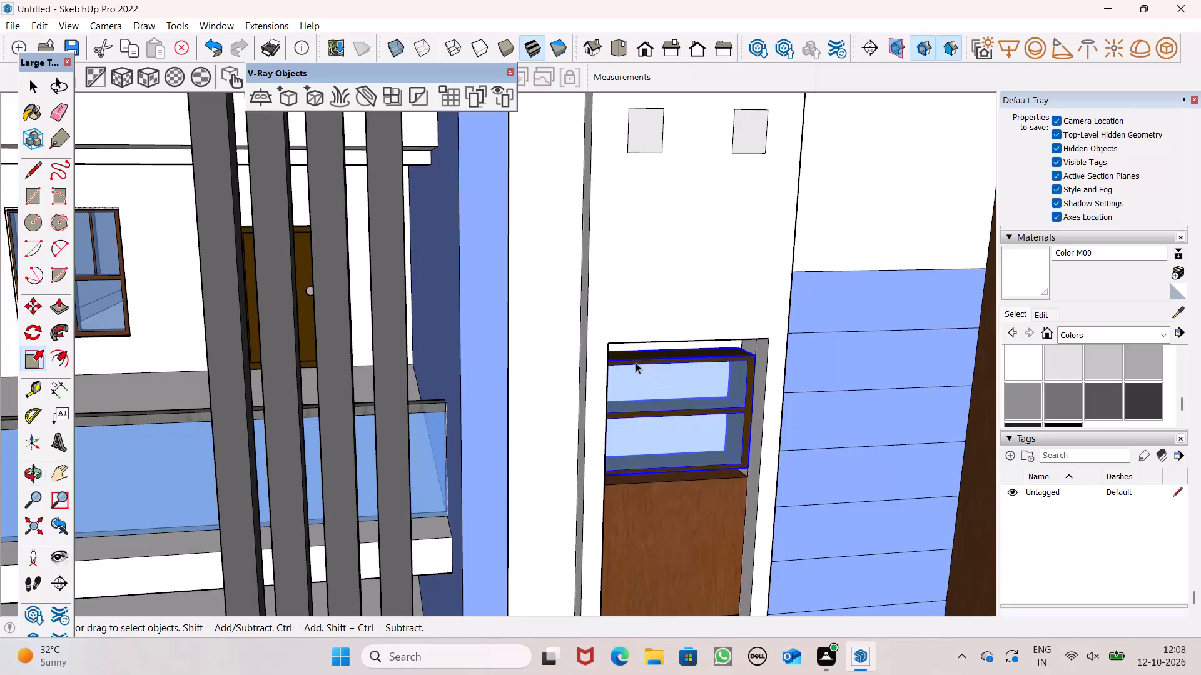
{"action": "key", "text": "m"}
{"action": "key", "text": "Return"}
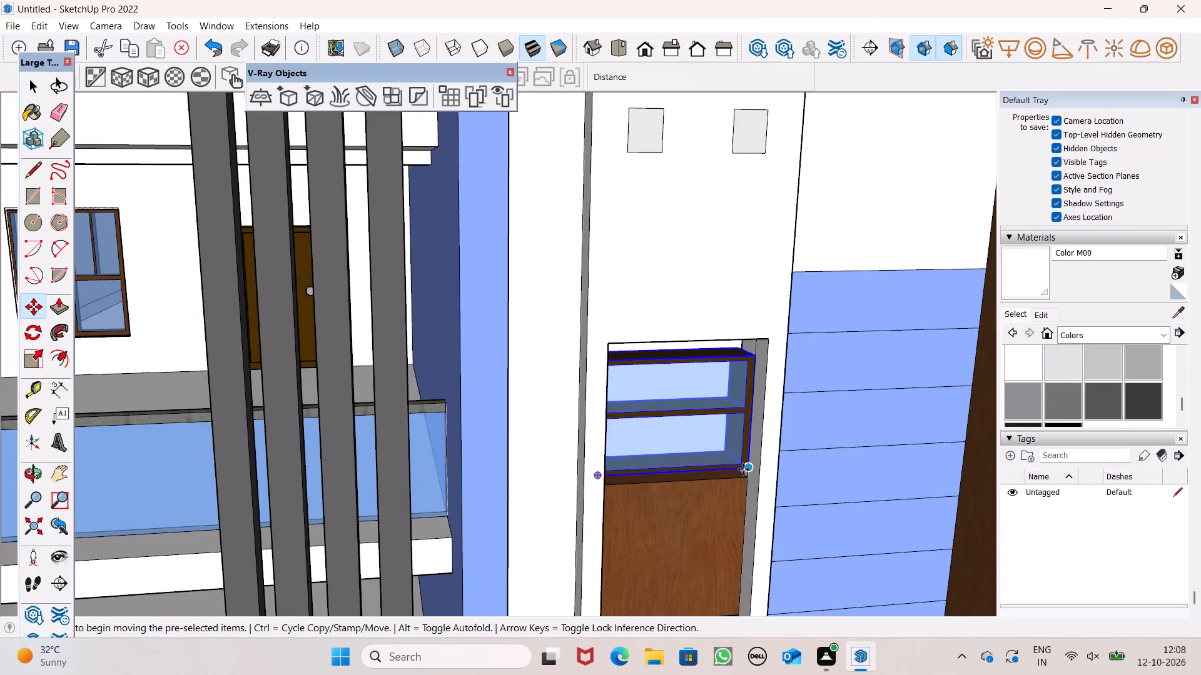
{"action": "left_click_drag", "start_coordinate": [745, 466], "coordinate": [750, 474]}
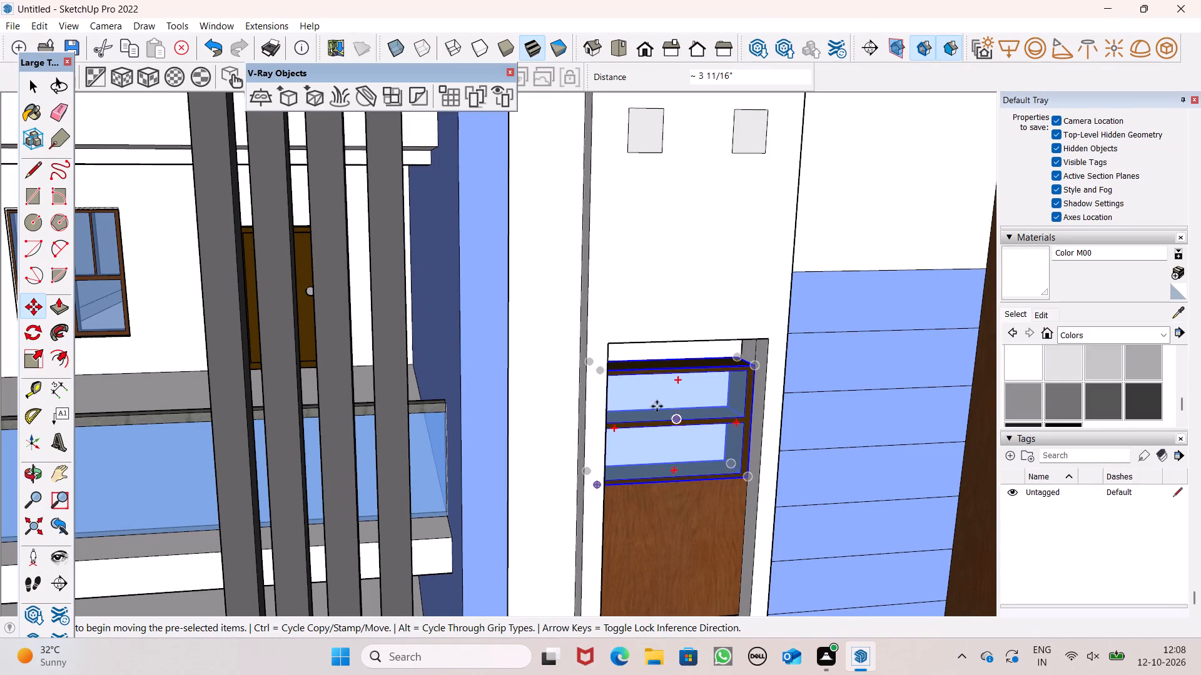
Scale the white column's top window upward so it fills the gap to the top of its opening.
{"action": "left_click", "coordinate": [28, 361]}
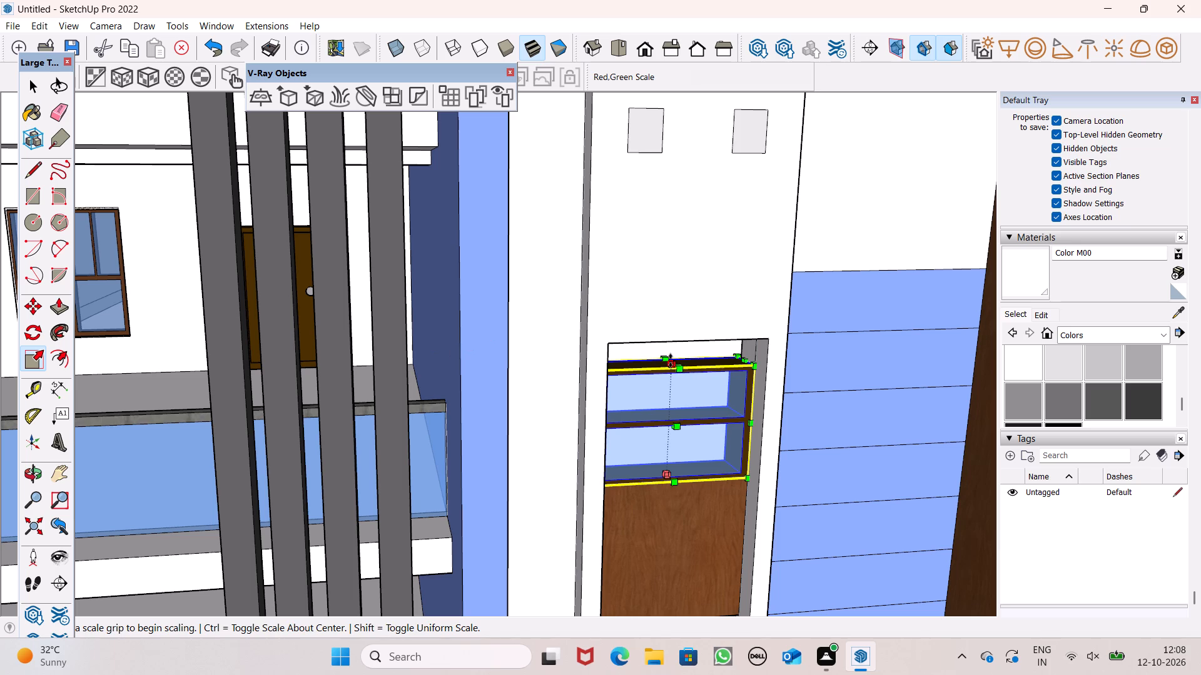
{"action": "left_click_drag", "start_coordinate": [671, 361], "coordinate": [671, 337]}
{"action": "key", "text": "space"}
Deselect the window and examine the whole building from the front, the side and above, including the wood-clad wall windows.
{"action": "scroll", "coordinate": [540, 324], "scroll_direction": "down", "scroll_amount": 13}
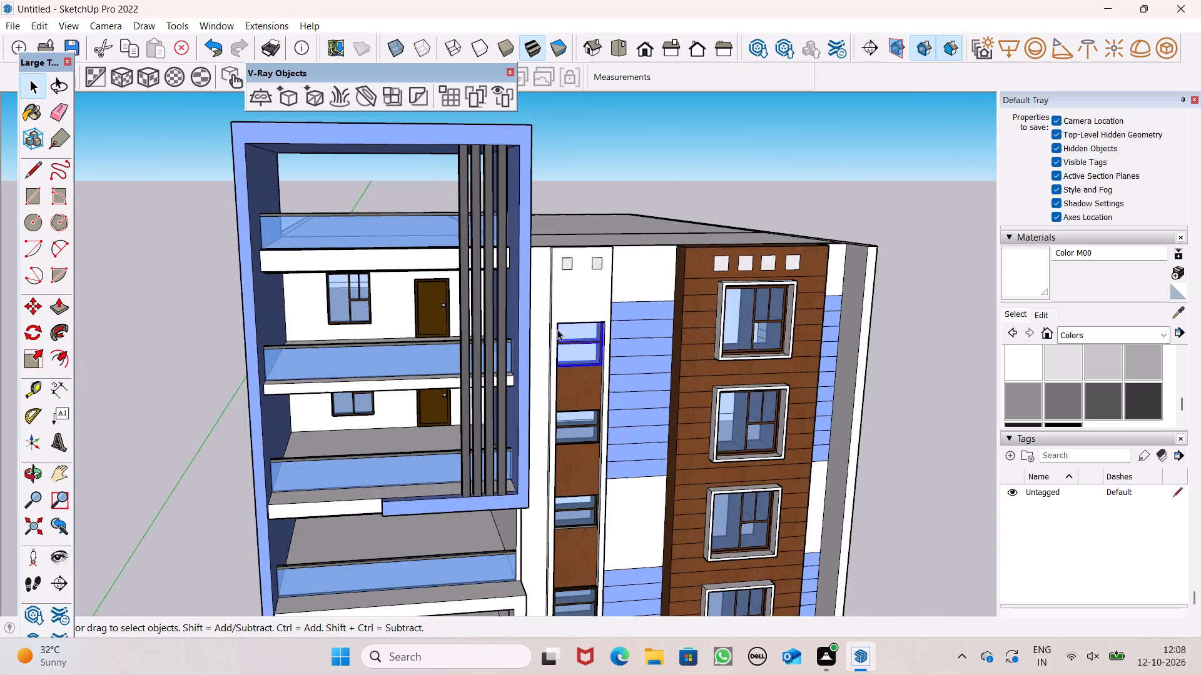
{"action": "middle_click_drag", "start_coordinate": [588, 356], "coordinate": [499, 284]}
{"action": "scroll", "coordinate": [589, 357], "scroll_direction": "up", "scroll_amount": 1}
{"action": "key", "text": "space"}
{"action": "scroll", "coordinate": [518, 252], "scroll_direction": "down", "scroll_amount": 3}
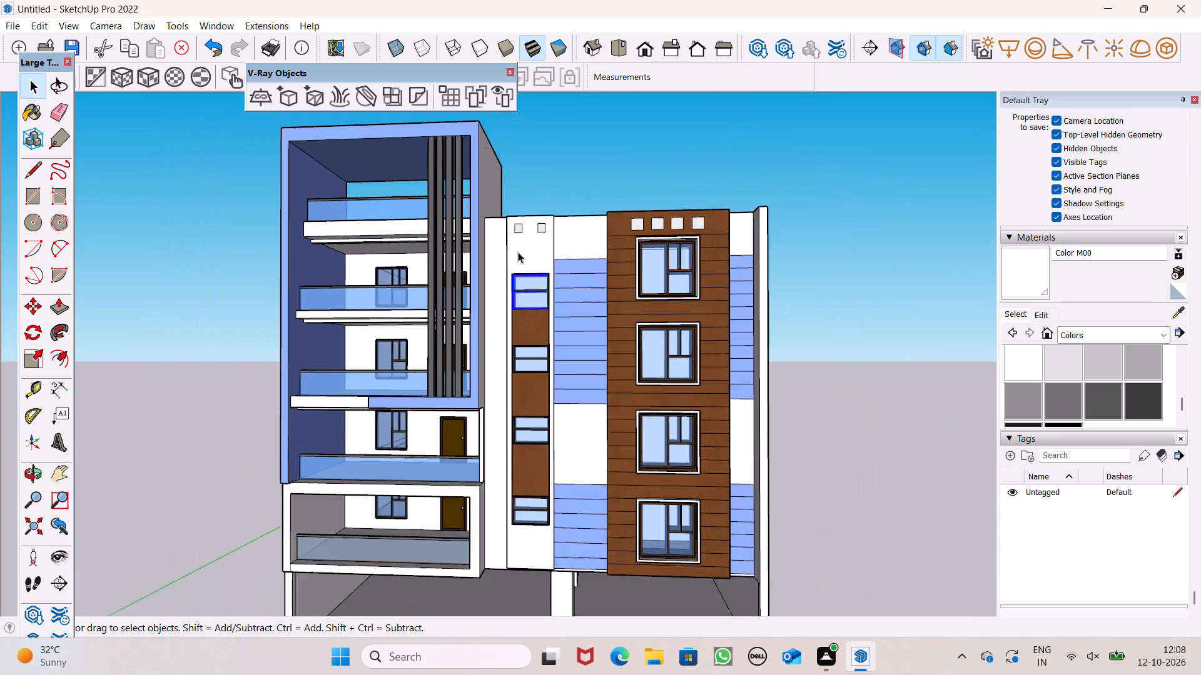
{"action": "scroll", "coordinate": [518, 252], "scroll_direction": "down", "scroll_amount": 7}
{"action": "left_click_drag", "start_coordinate": [796, 410], "coordinate": [793, 416]}
{"action": "scroll", "coordinate": [711, 406], "scroll_direction": "down", "scroll_amount": 6}
{"action": "middle_click_drag", "start_coordinate": [704, 441], "coordinate": [835, 593]}
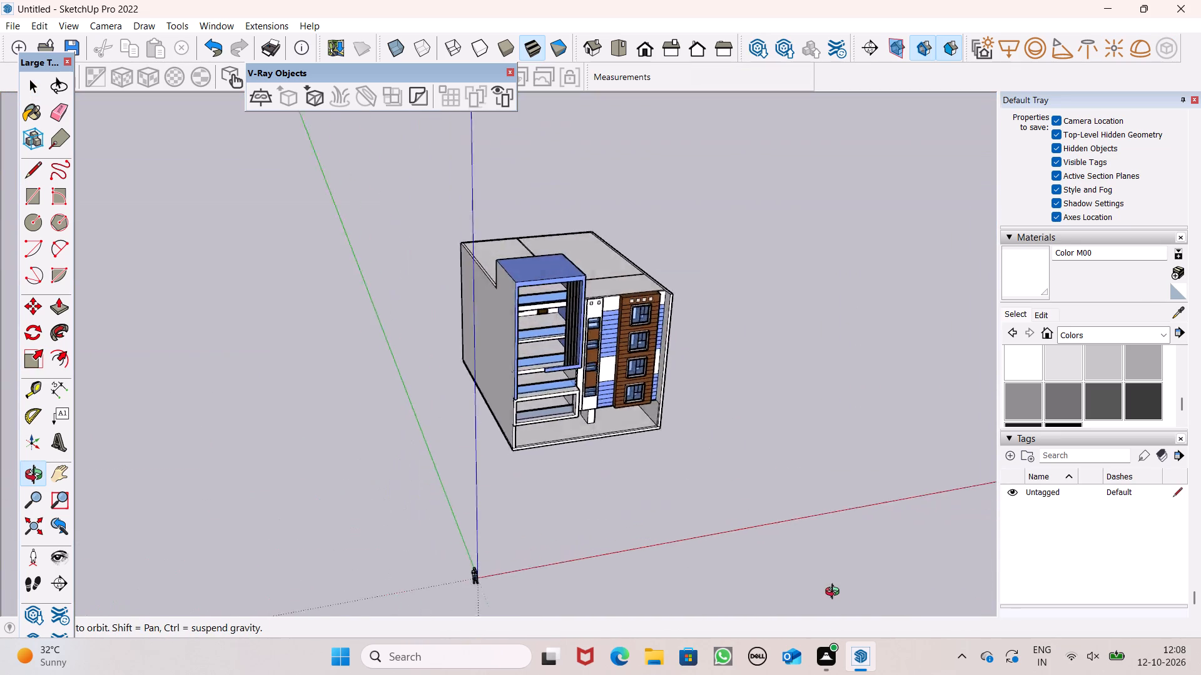
{"action": "middle_click_drag", "start_coordinate": [835, 593], "coordinate": [772, 531]}
{"action": "scroll", "coordinate": [705, 366], "scroll_direction": "up", "scroll_amount": 8}
{"action": "middle_click_drag", "start_coordinate": [691, 394], "coordinate": [365, 509]}
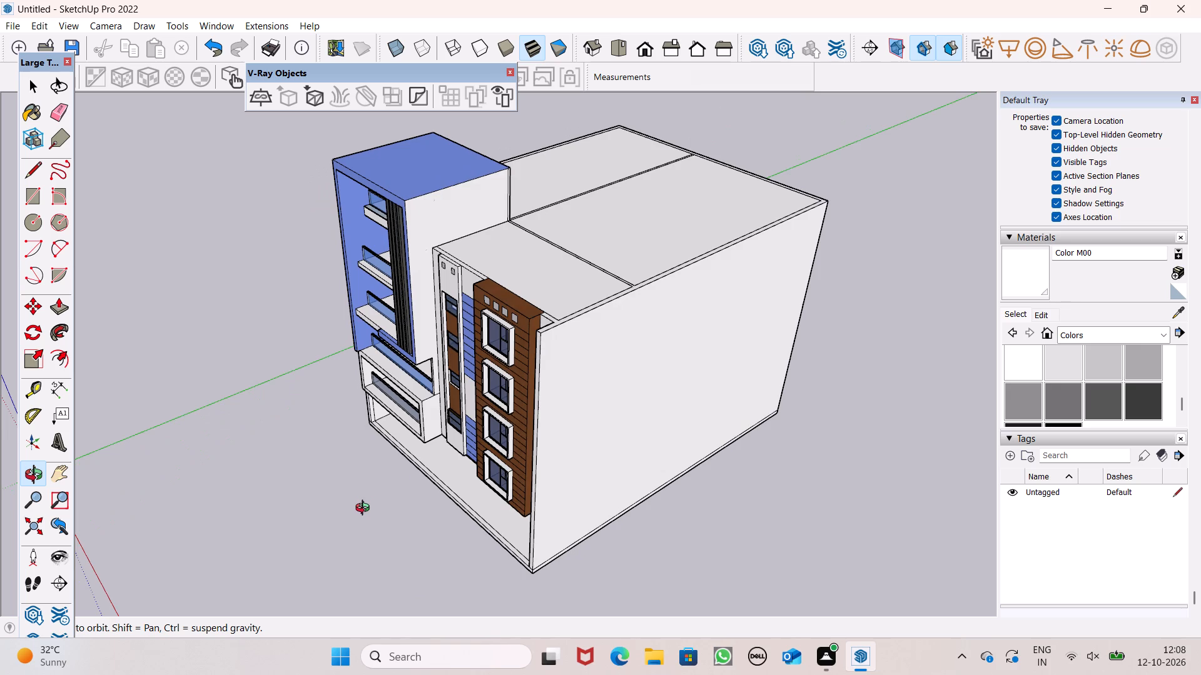
{"action": "middle_click_drag", "start_coordinate": [365, 509], "coordinate": [521, 516]}
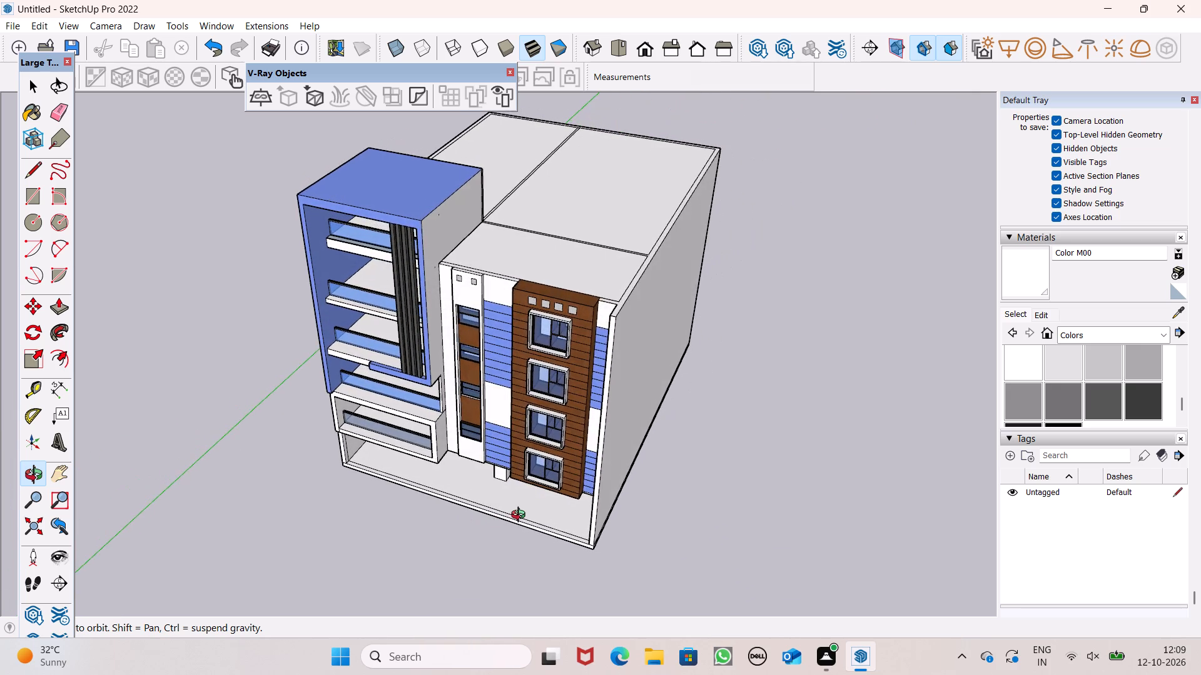
{"action": "middle_click_drag", "start_coordinate": [521, 516], "coordinate": [536, 577]}
{"action": "scroll", "coordinate": [543, 557], "scroll_direction": "up", "scroll_amount": 1}
{"action": "scroll", "coordinate": [510, 456], "scroll_direction": "up", "scroll_amount": 7}
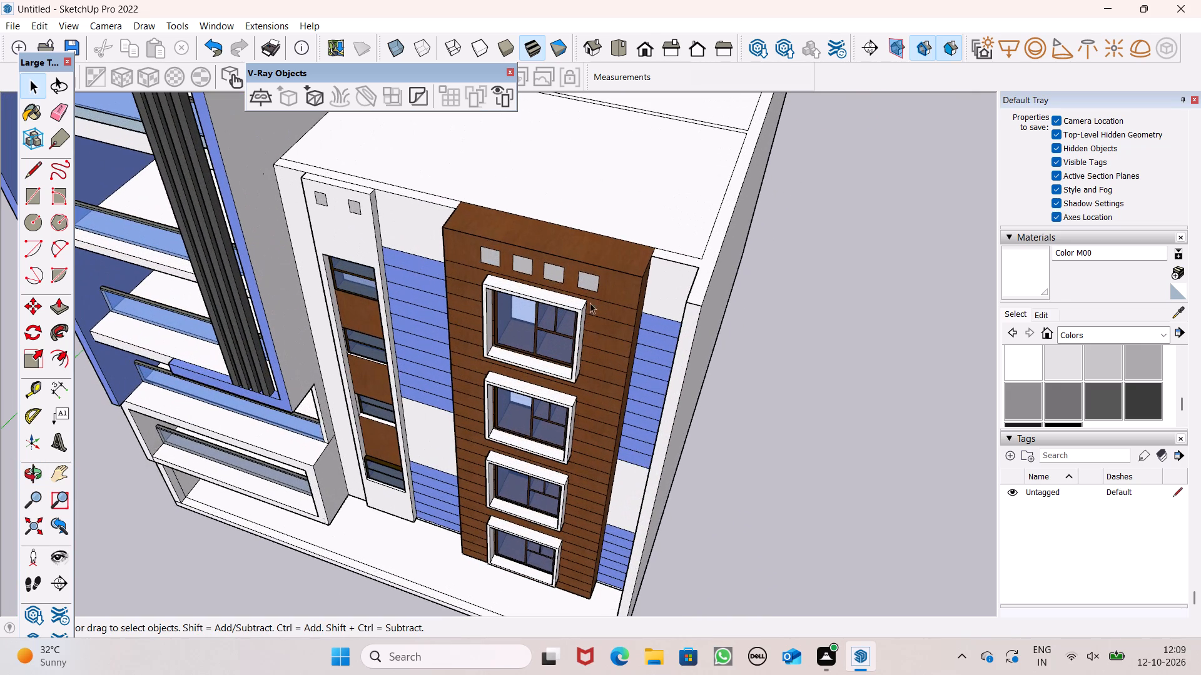
Examine the wood-clad wall, the white column and the balconies from above and from the front.
{"action": "scroll", "coordinate": [545, 435], "scroll_direction": "up", "scroll_amount": 1}
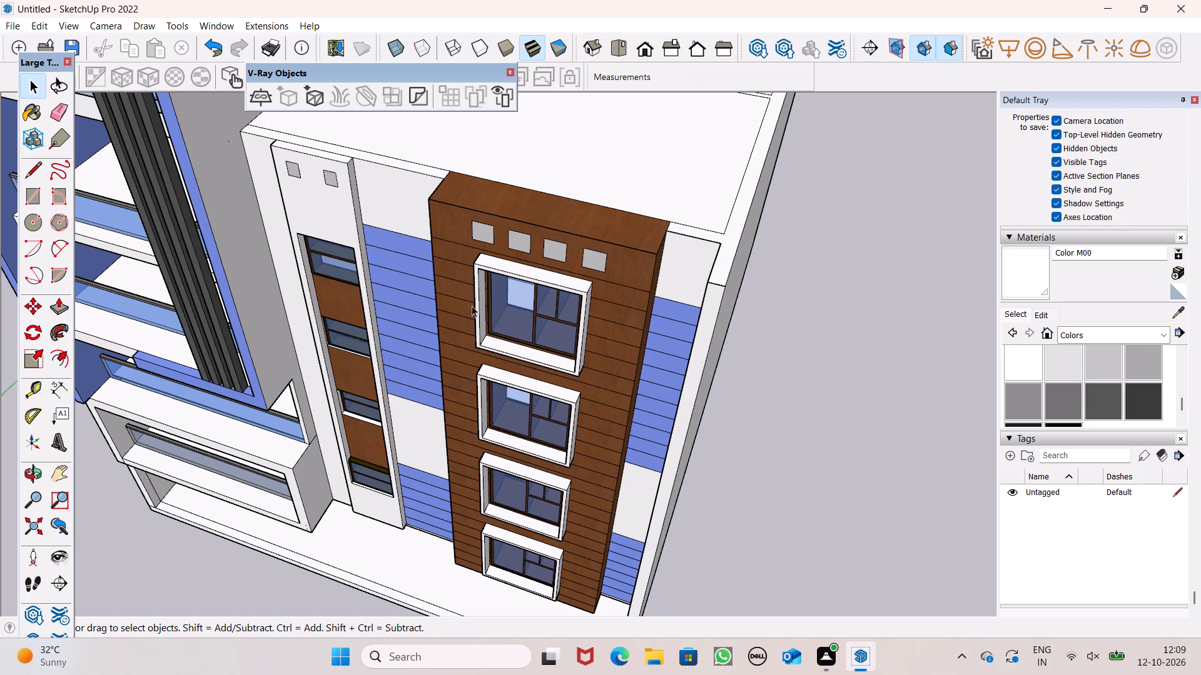
{"action": "middle_click_drag", "start_coordinate": [488, 331], "coordinate": [648, 261]}
{"action": "scroll", "coordinate": [626, 210], "scroll_direction": "down", "scroll_amount": 3}
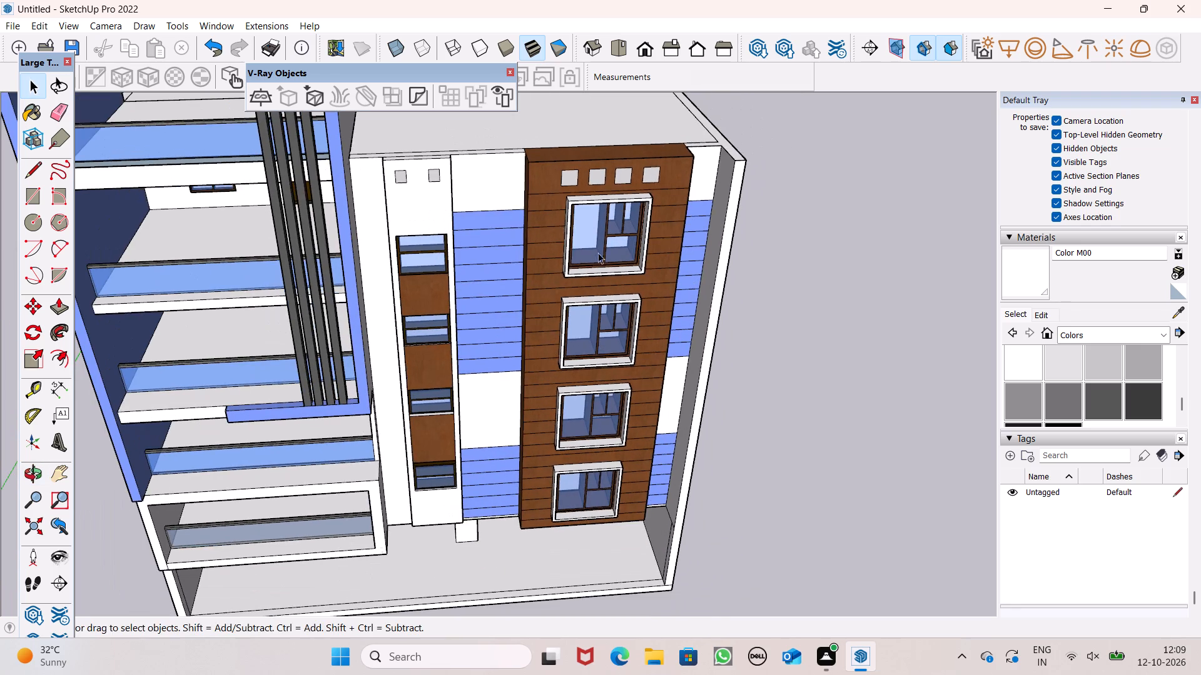
{"action": "middle_click_drag", "start_coordinate": [594, 269], "coordinate": [529, 282]}
{"action": "middle_click_drag", "start_coordinate": [604, 511], "coordinate": [678, 378]}
{"action": "scroll", "coordinate": [631, 331], "scroll_direction": "up", "scroll_amount": 1}
{"action": "scroll", "coordinate": [631, 331], "scroll_direction": "down", "scroll_amount": 4}
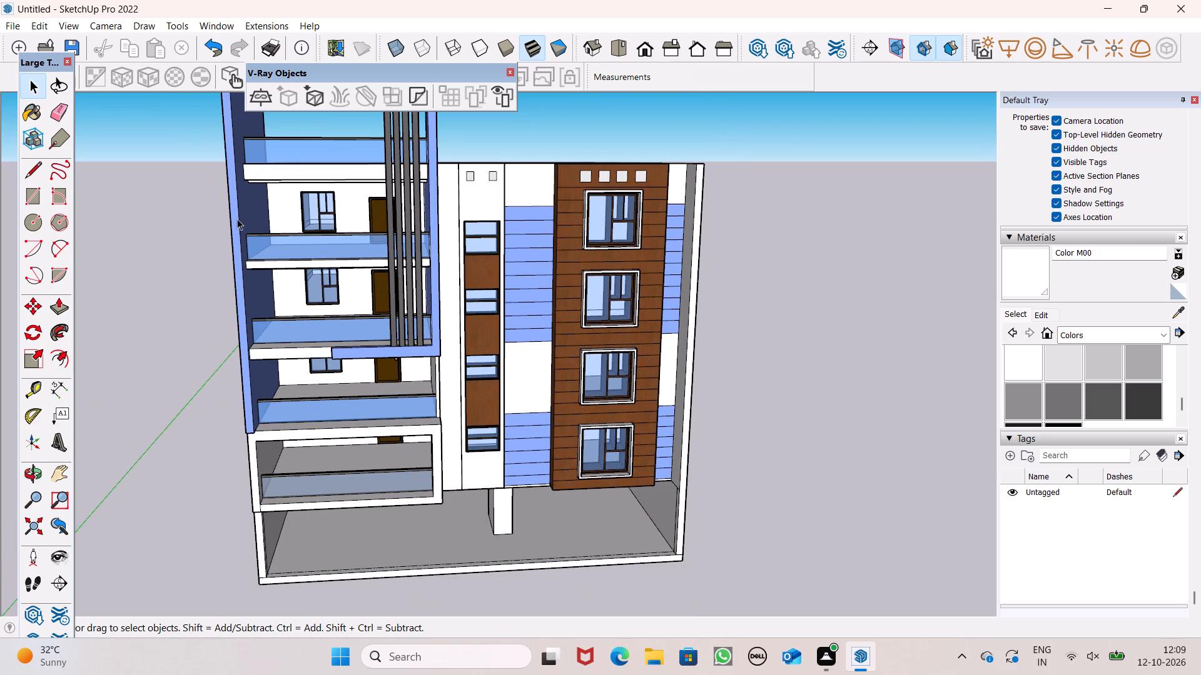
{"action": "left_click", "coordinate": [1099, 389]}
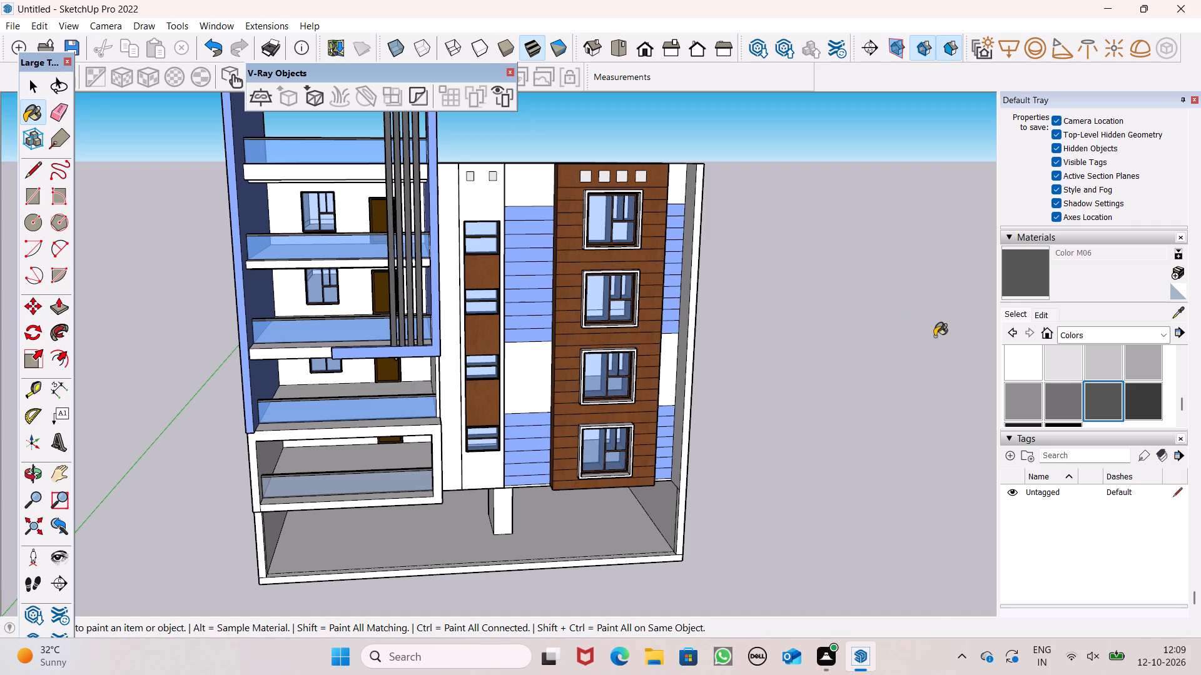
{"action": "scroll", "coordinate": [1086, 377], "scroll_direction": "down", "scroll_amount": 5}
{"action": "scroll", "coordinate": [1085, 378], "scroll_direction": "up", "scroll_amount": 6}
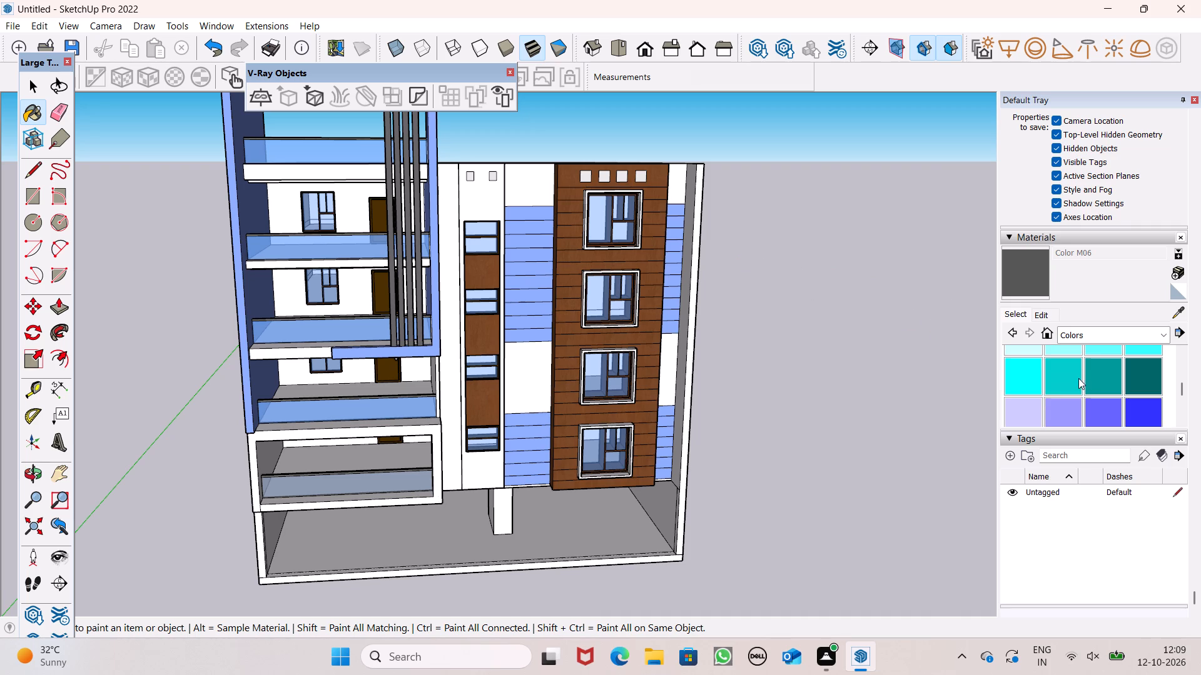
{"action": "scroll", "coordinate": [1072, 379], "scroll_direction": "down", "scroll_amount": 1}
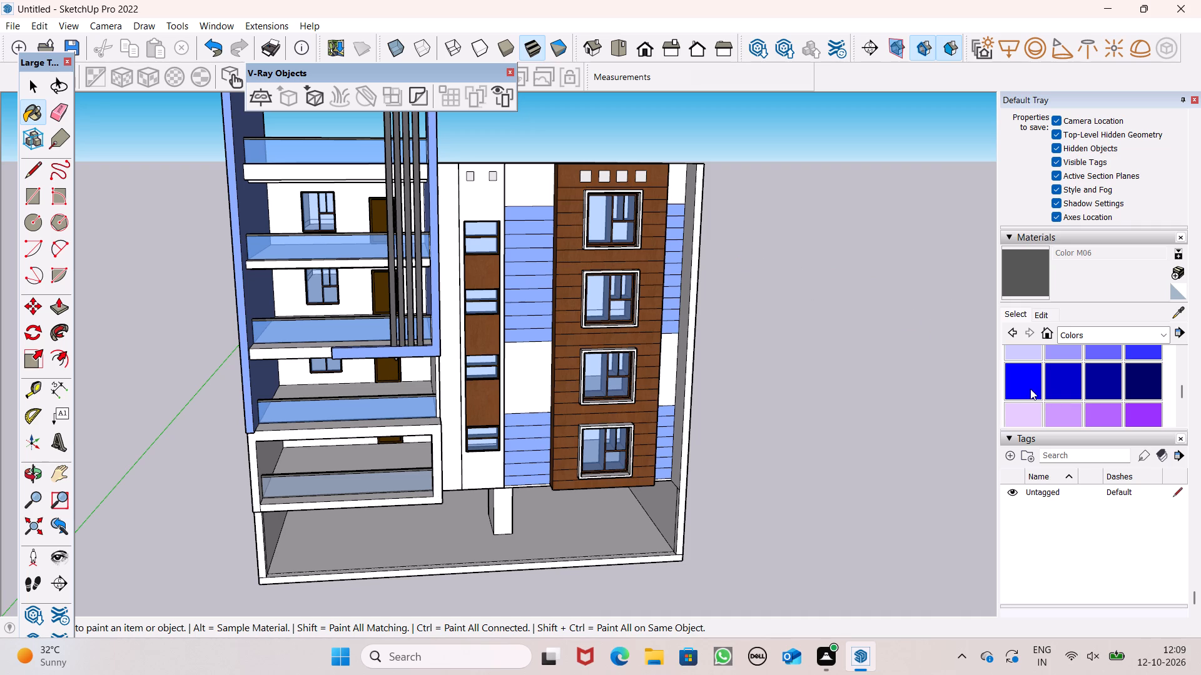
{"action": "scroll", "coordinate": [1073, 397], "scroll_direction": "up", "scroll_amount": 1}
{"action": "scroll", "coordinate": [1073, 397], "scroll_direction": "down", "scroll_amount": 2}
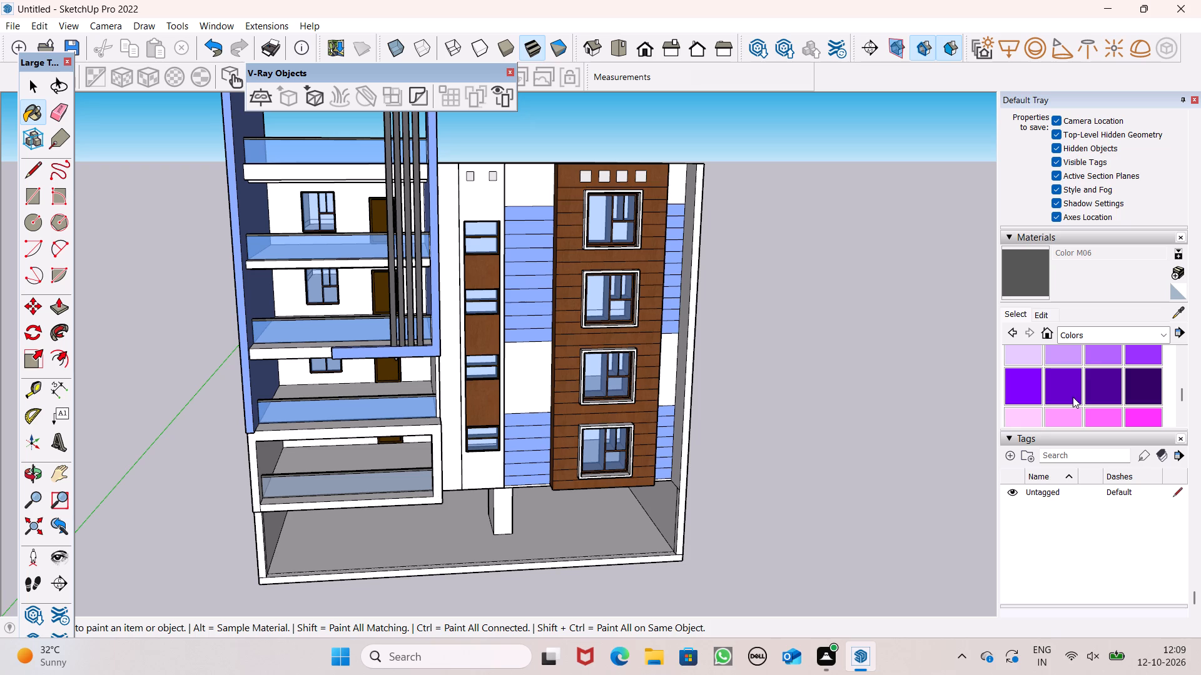
Paint the back wall of the uppermost balcony that has a window and door with 0101_CornflowerBlue from the Colors-Named collection.
{"action": "left_click", "coordinate": [1077, 331]}
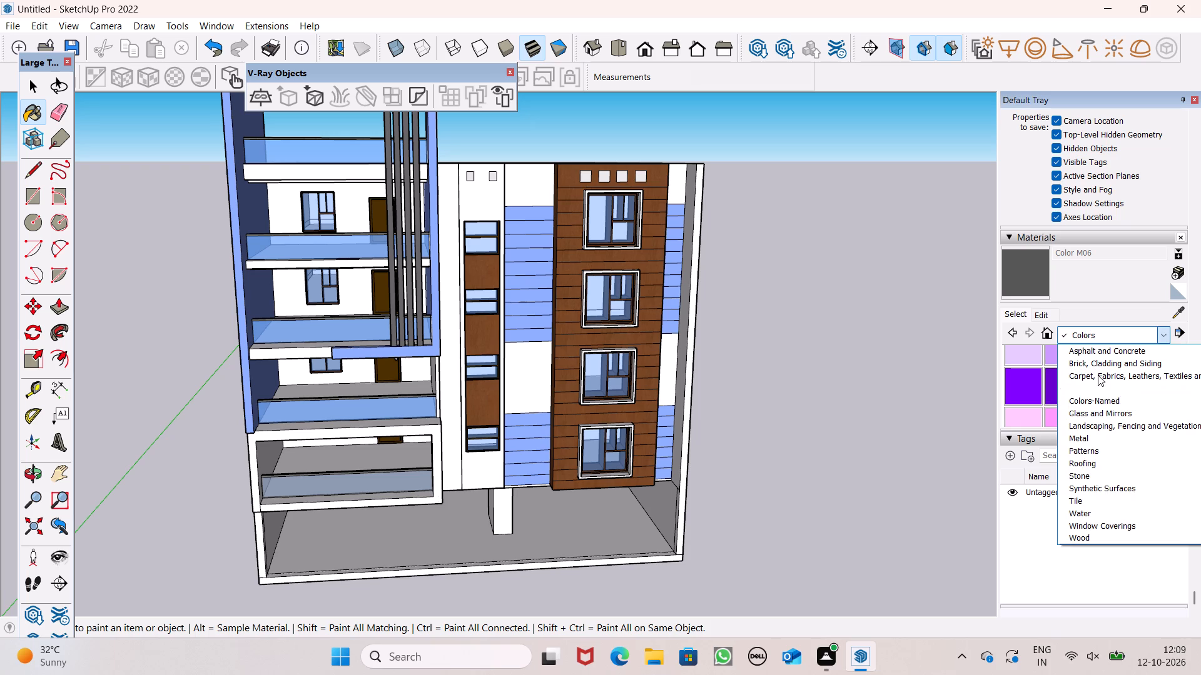
{"action": "left_click", "coordinate": [1097, 397]}
{"action": "scroll", "coordinate": [1088, 393], "scroll_direction": "down", "scroll_amount": 3}
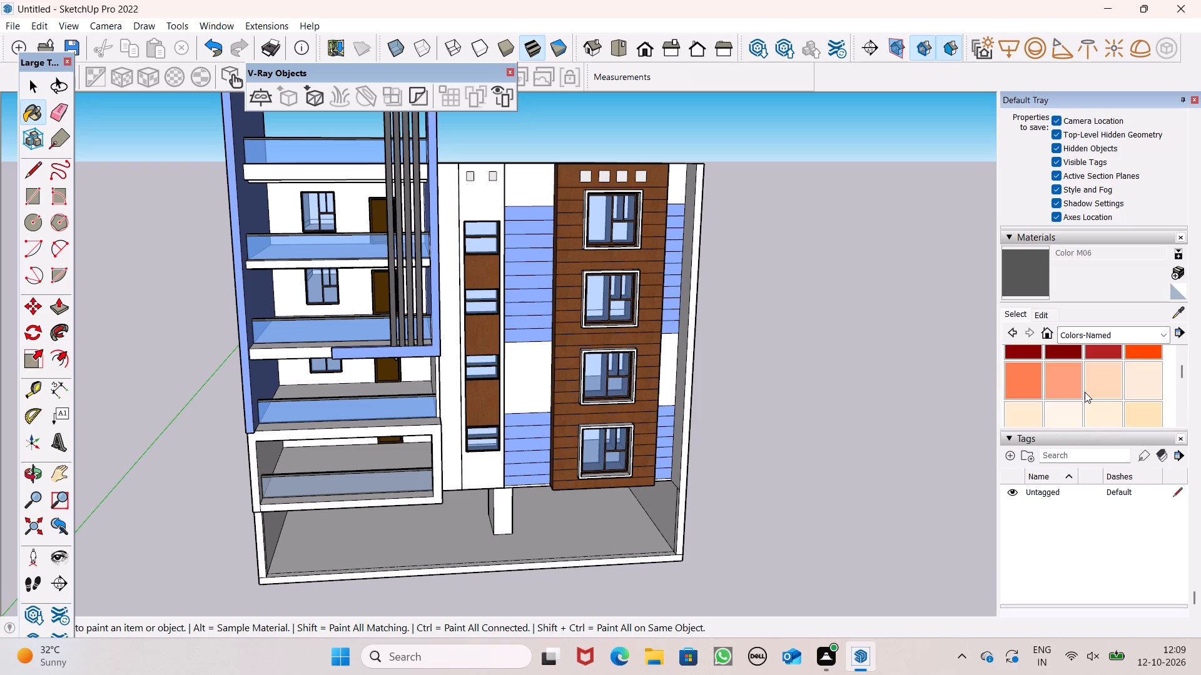
{"action": "scroll", "coordinate": [1085, 392], "scroll_direction": "down", "scroll_amount": 3}
{"action": "scroll", "coordinate": [1085, 392], "scroll_direction": "up", "scroll_amount": 10}
{"action": "scroll", "coordinate": [1083, 412], "scroll_direction": "down", "scroll_amount": 6}
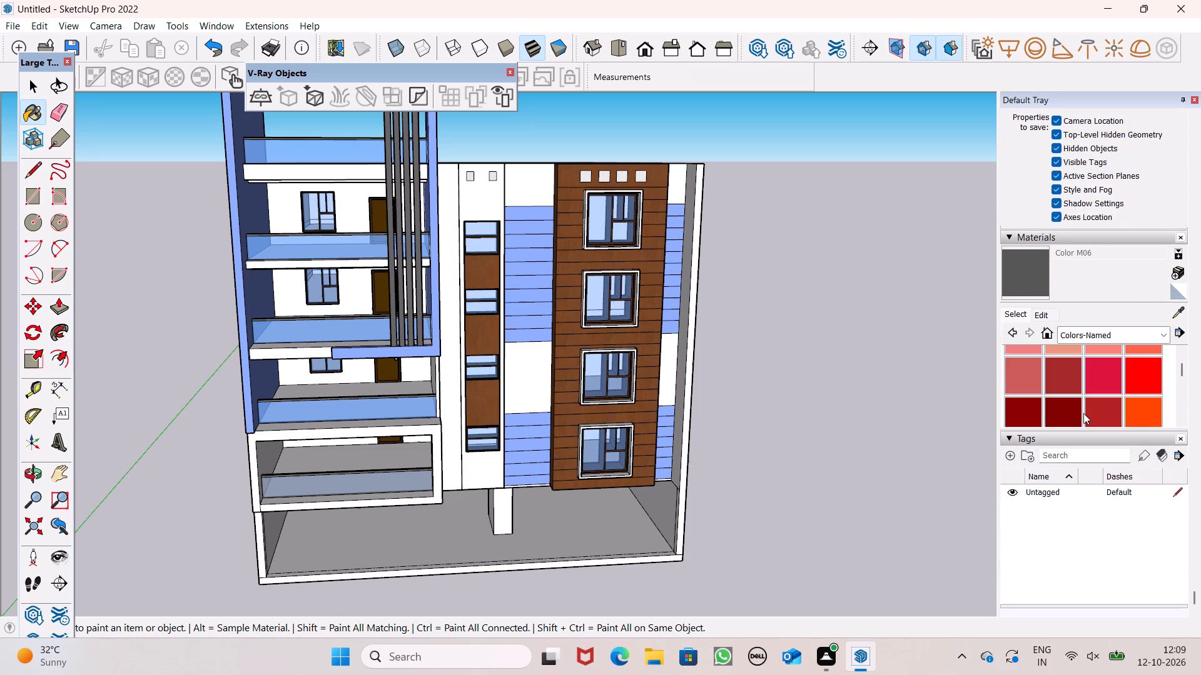
{"action": "scroll", "coordinate": [1082, 411], "scroll_direction": "down", "scroll_amount": 11}
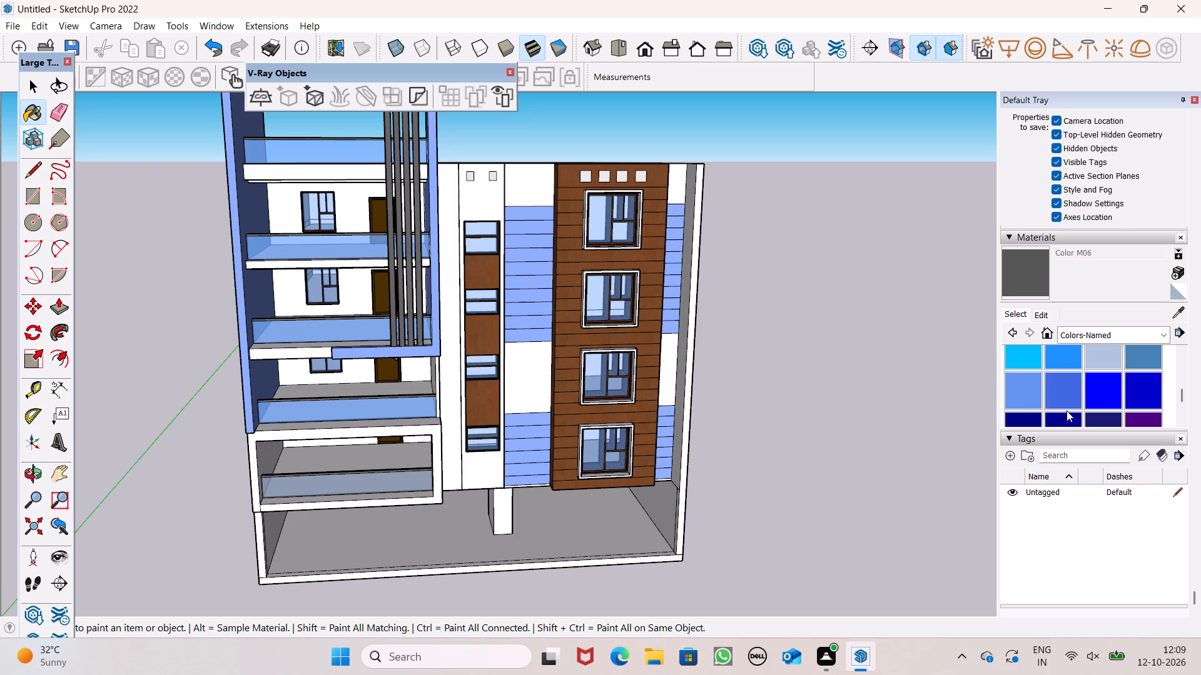
{"action": "left_click", "coordinate": [1040, 377]}
{"action": "scroll", "coordinate": [228, 204], "scroll_direction": "up", "scroll_amount": 3}
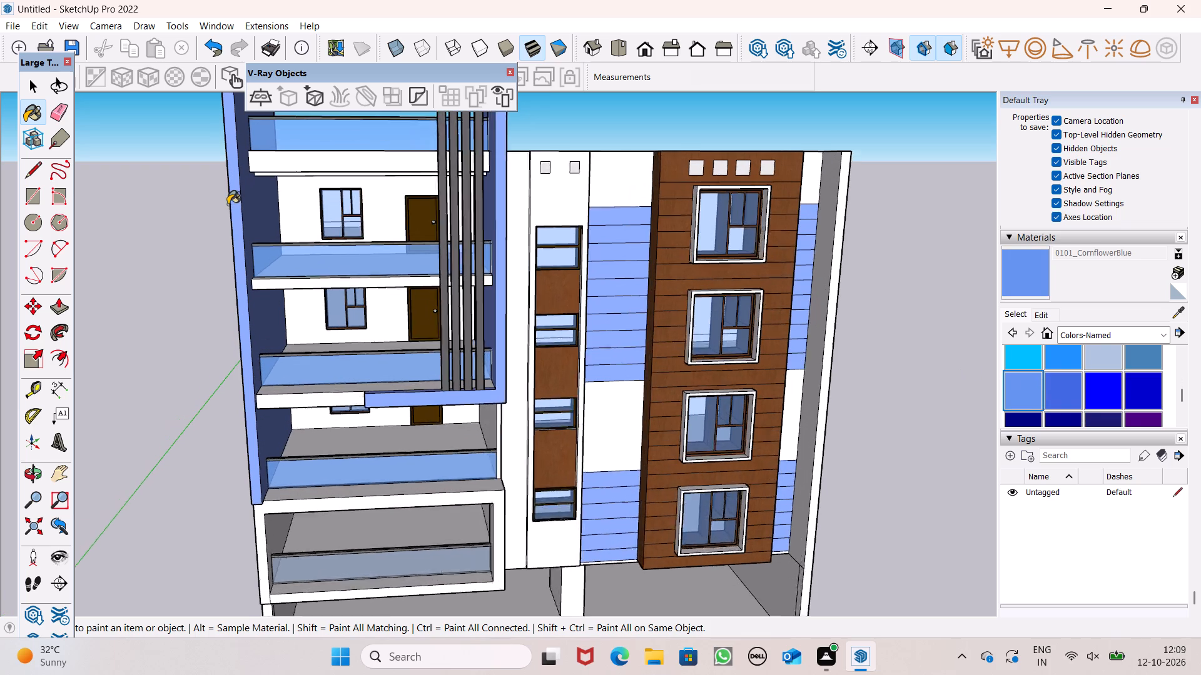
{"action": "scroll", "coordinate": [228, 204], "scroll_direction": "up", "scroll_amount": 1}
{"action": "left_click", "coordinate": [290, 190]}
Paint the back walls of the three balconies below with the same 0101_CornflowerBlue.
{"action": "scroll", "coordinate": [296, 191], "scroll_direction": "up", "scroll_amount": 8}
{"action": "middle_click_drag", "start_coordinate": [315, 241], "coordinate": [244, 259]}
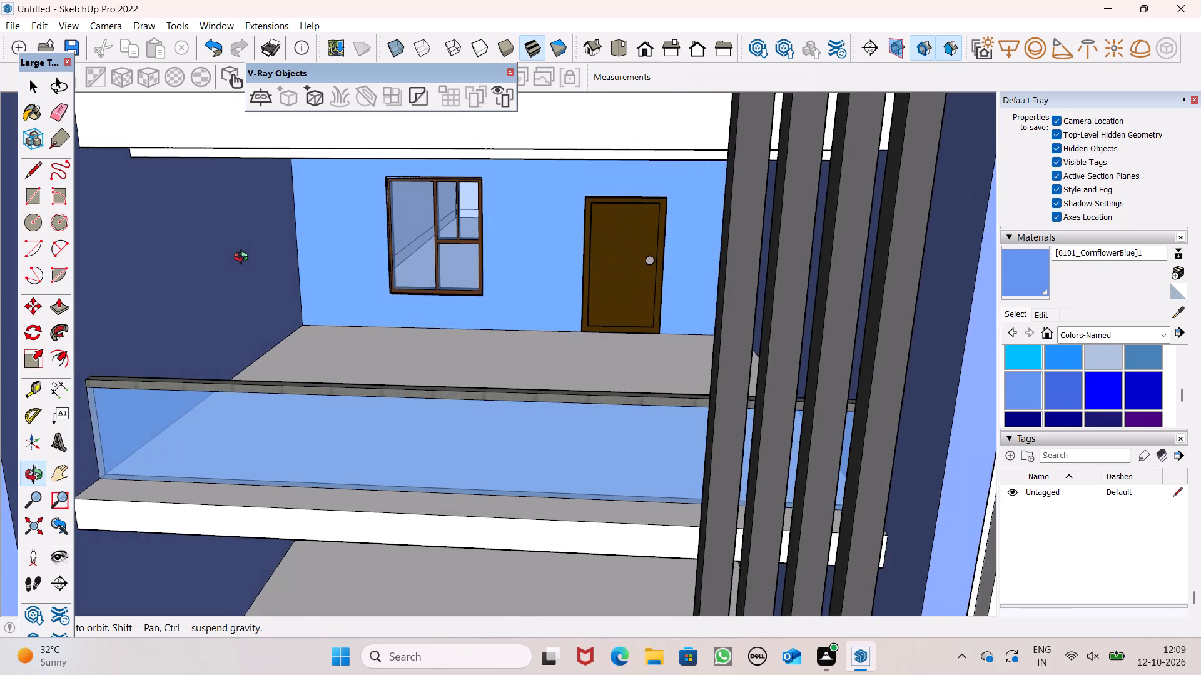
{"action": "middle_click_drag", "start_coordinate": [244, 259], "coordinate": [307, 222]}
{"action": "scroll", "coordinate": [377, 227], "scroll_direction": "down", "scroll_amount": 6}
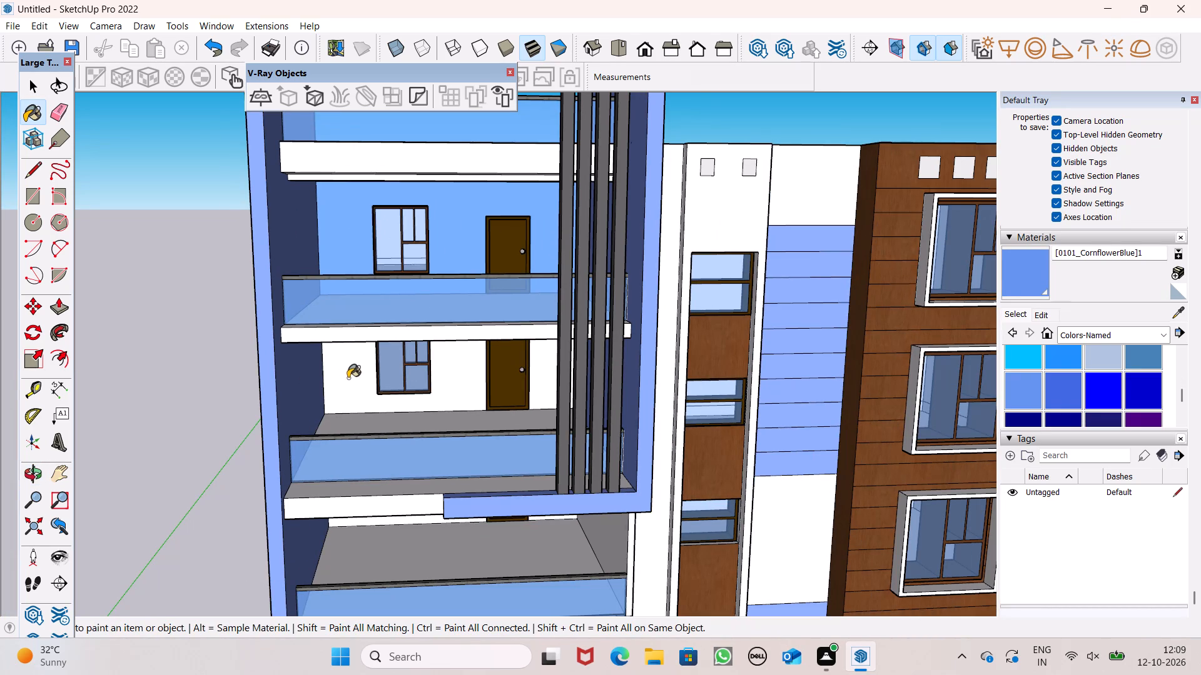
{"action": "left_click", "coordinate": [348, 378]}
{"action": "scroll", "coordinate": [390, 462], "scroll_direction": "down", "scroll_amount": 6}
{"action": "middle_click_drag", "start_coordinate": [417, 499], "coordinate": [438, 387]}
{"action": "scroll", "coordinate": [427, 433], "scroll_direction": "up", "scroll_amount": 1}
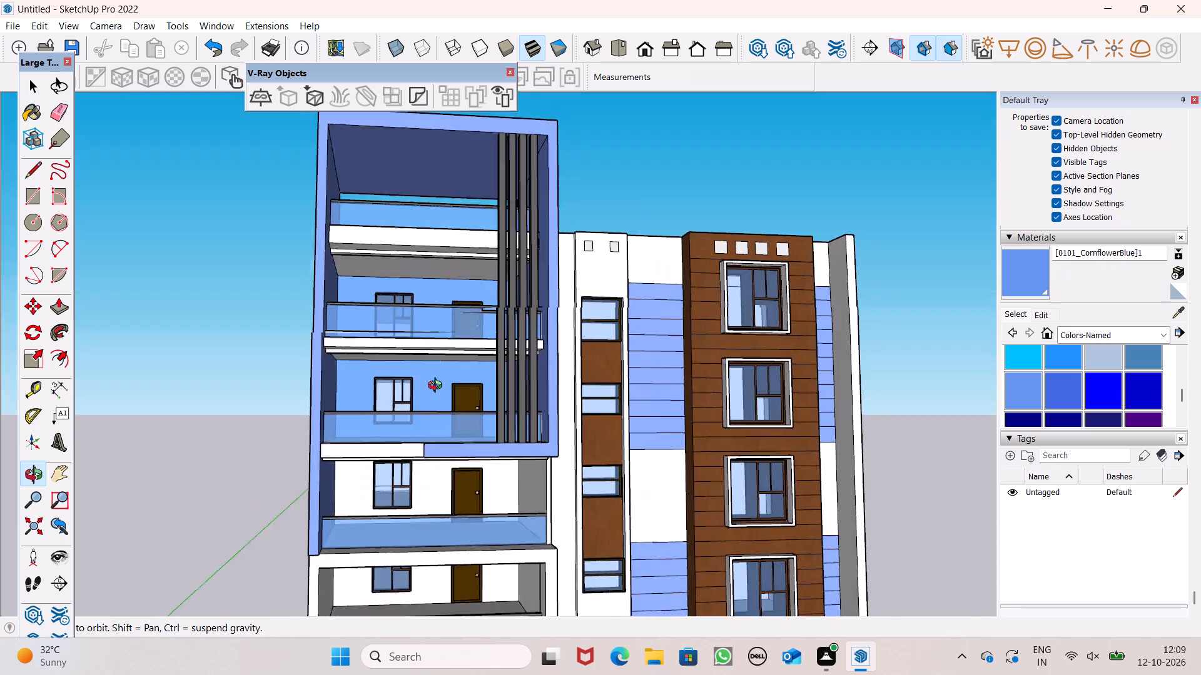
{"action": "middle_click_drag", "start_coordinate": [438, 387], "coordinate": [443, 347]}
{"action": "left_click", "coordinate": [425, 457]}
{"action": "scroll", "coordinate": [423, 392], "scroll_direction": "down", "scroll_amount": 6}
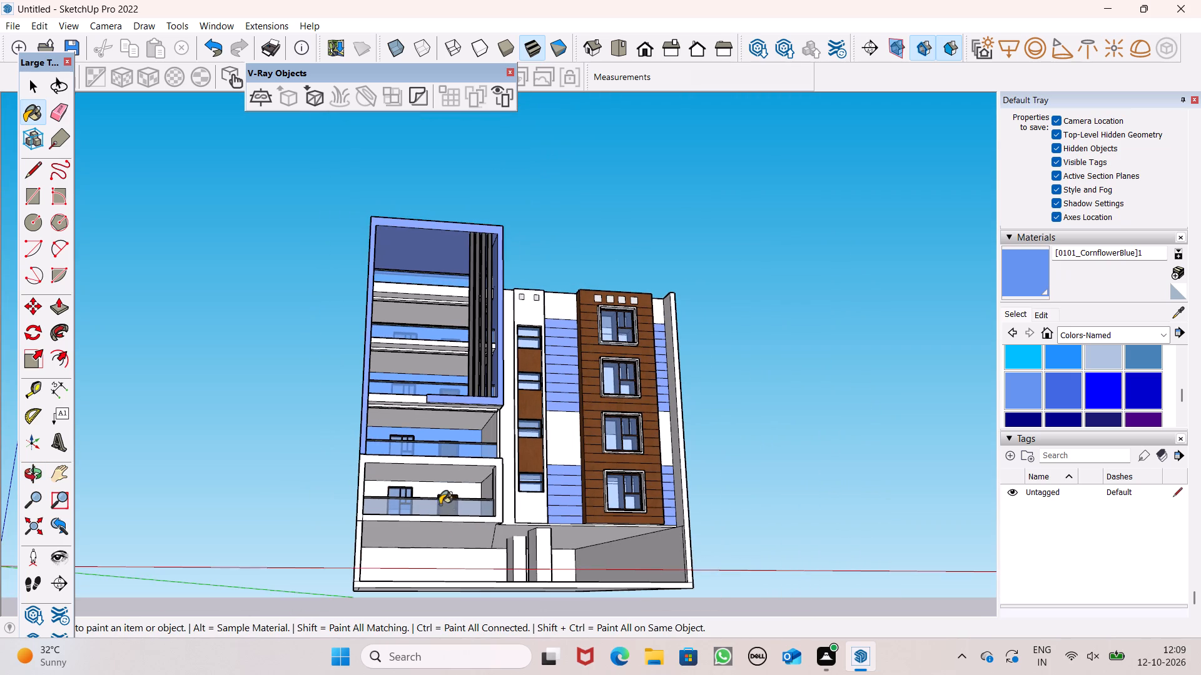
{"action": "scroll", "coordinate": [429, 488], "scroll_direction": "up", "scroll_amount": 7}
{"action": "left_click", "coordinate": [427, 488]}
Leave the Paint Bucket and examine the blue balcony walls and the whole facade from below, above and close up.
{"action": "scroll", "coordinate": [431, 417], "scroll_direction": "down", "scroll_amount": 6}
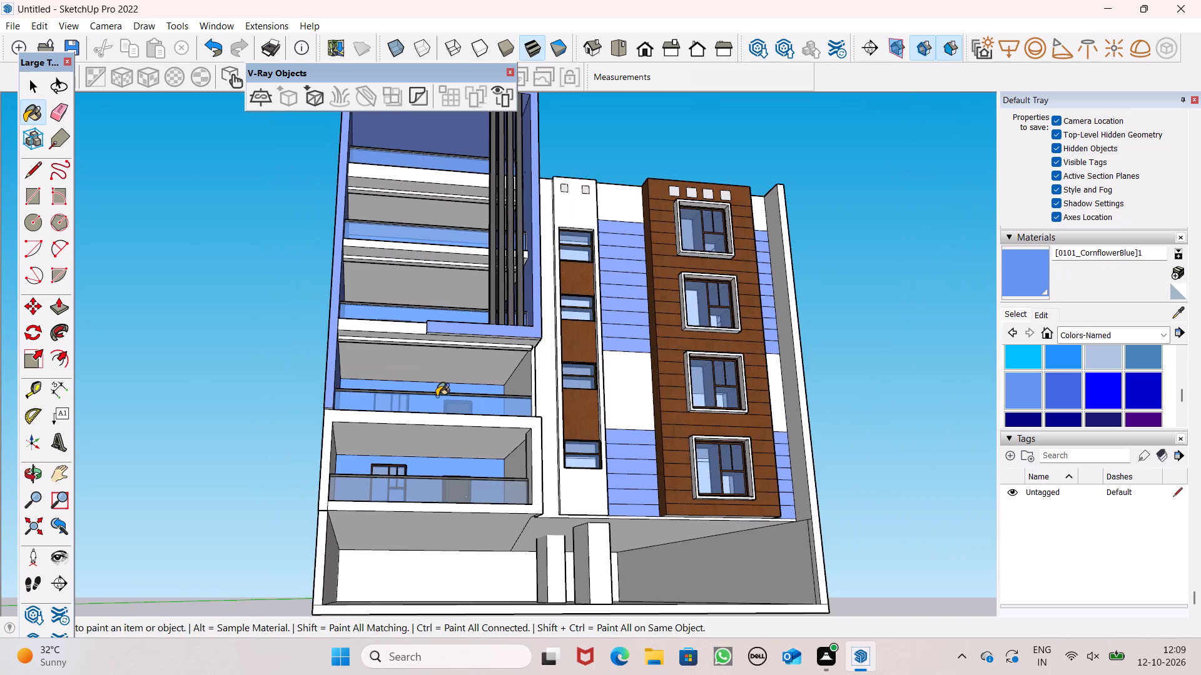
{"action": "middle_click_drag", "start_coordinate": [462, 486], "coordinate": [440, 601]}
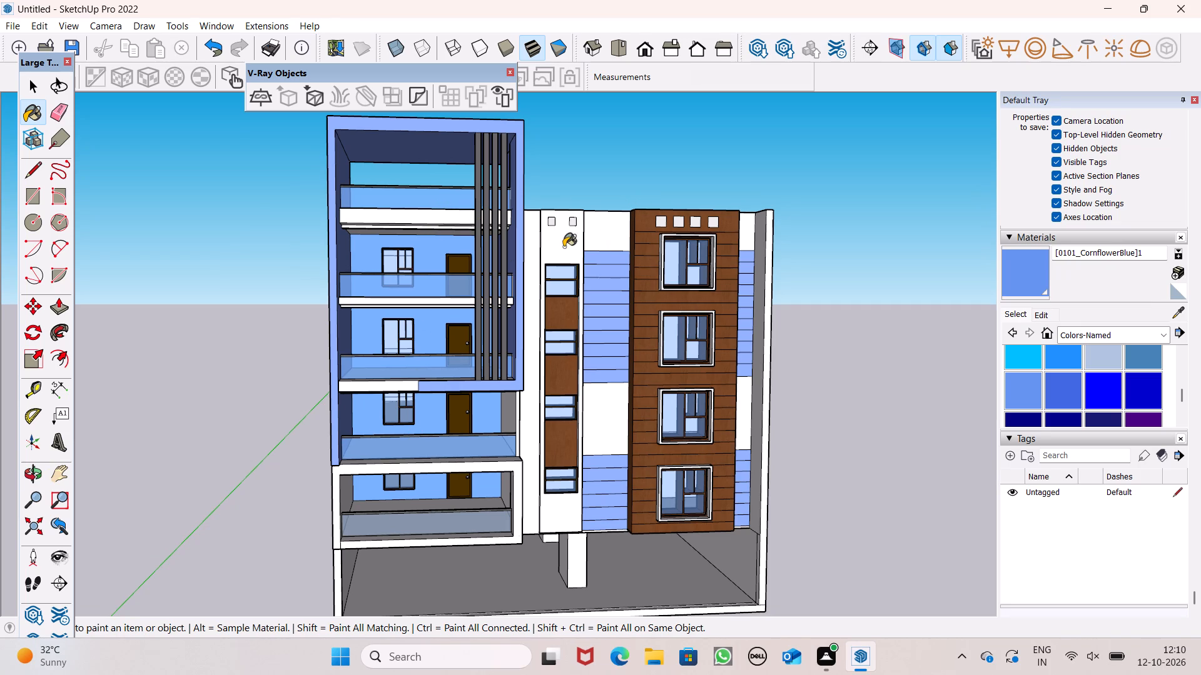
{"action": "scroll", "coordinate": [562, 219], "scroll_direction": "down", "scroll_amount": 3}
{"action": "middle_click_drag", "start_coordinate": [578, 259], "coordinate": [575, 326]}
{"action": "key", "text": "space"}
{"action": "scroll", "coordinate": [414, 260], "scroll_direction": "up", "scroll_amount": 2}
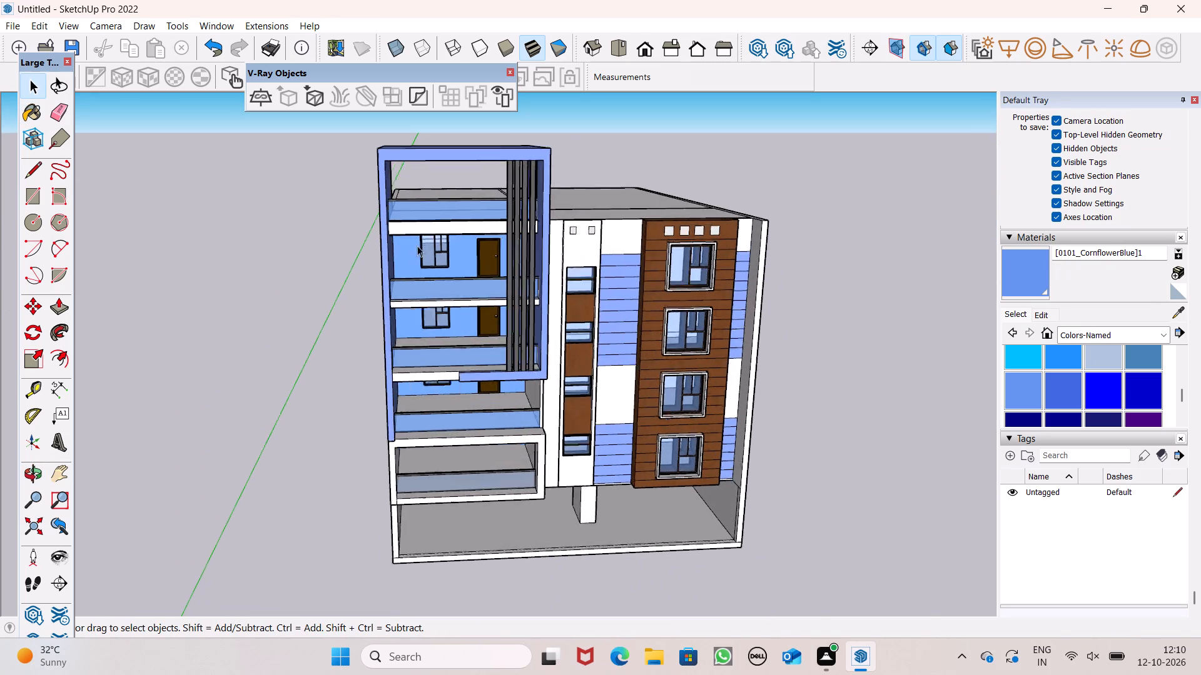
{"action": "scroll", "coordinate": [417, 246], "scroll_direction": "up", "scroll_amount": 5}
{"action": "middle_click_drag", "start_coordinate": [499, 273], "coordinate": [497, 209]}
{"action": "scroll", "coordinate": [497, 209], "scroll_direction": "up", "scroll_amount": 2}
{"action": "scroll", "coordinate": [528, 226], "scroll_direction": "down", "scroll_amount": 2}
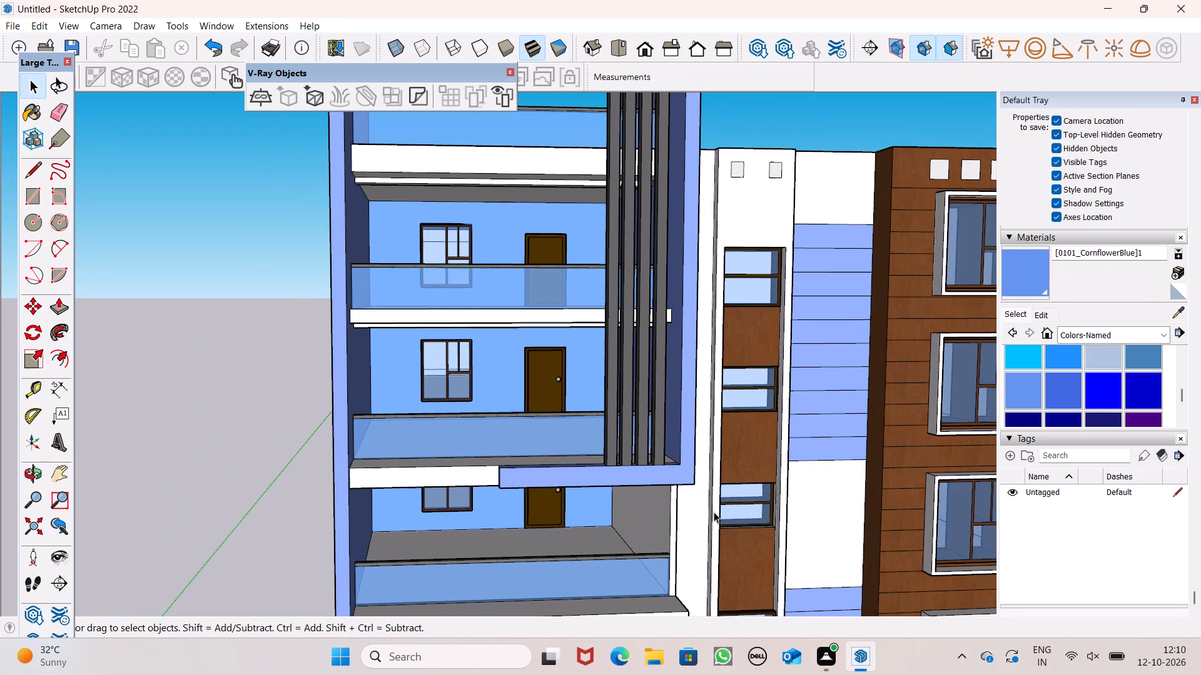
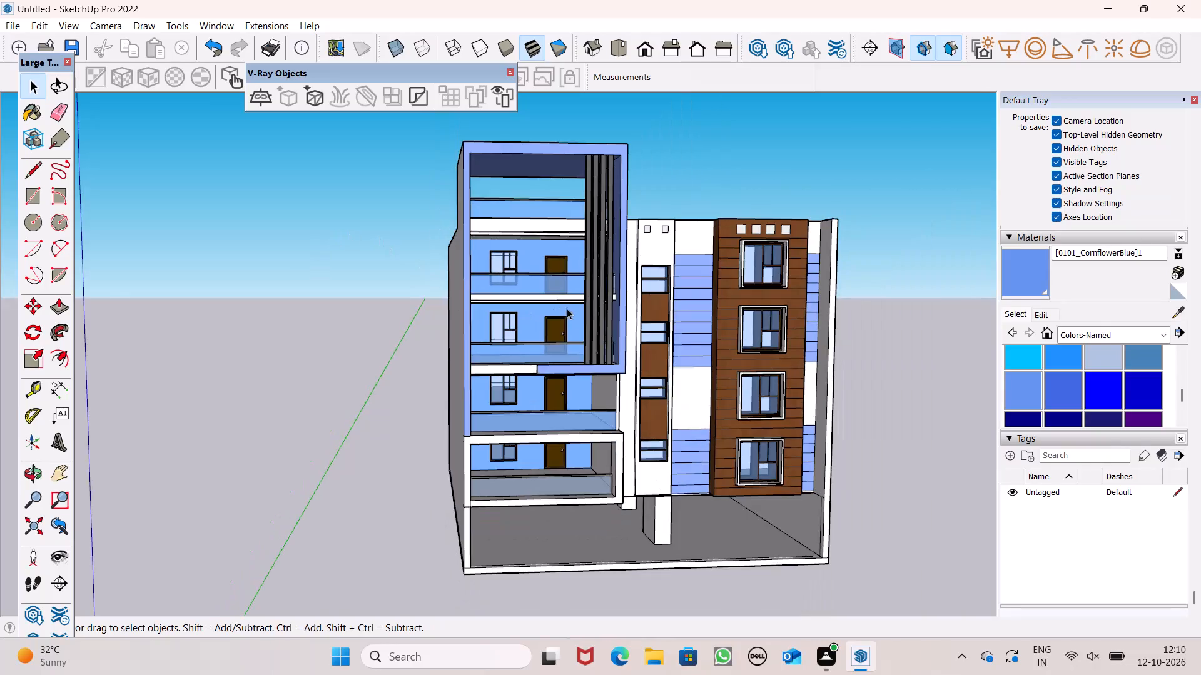
Scale the top-floor balcony window down uniformly towards its lower corner beside the door.
{"action": "middle_click_drag", "start_coordinate": [567, 324], "coordinate": [557, 334]}
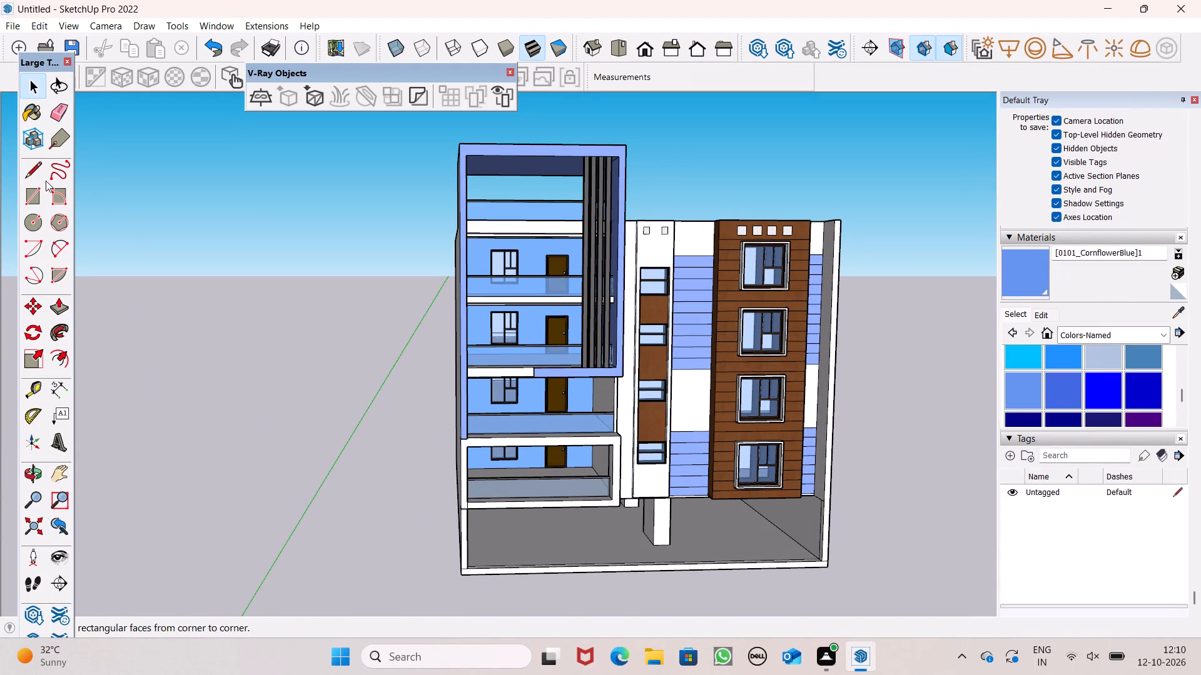
{"action": "left_click", "coordinate": [30, 201]}
{"action": "scroll", "coordinate": [472, 235], "scroll_direction": "up", "scroll_amount": 2}
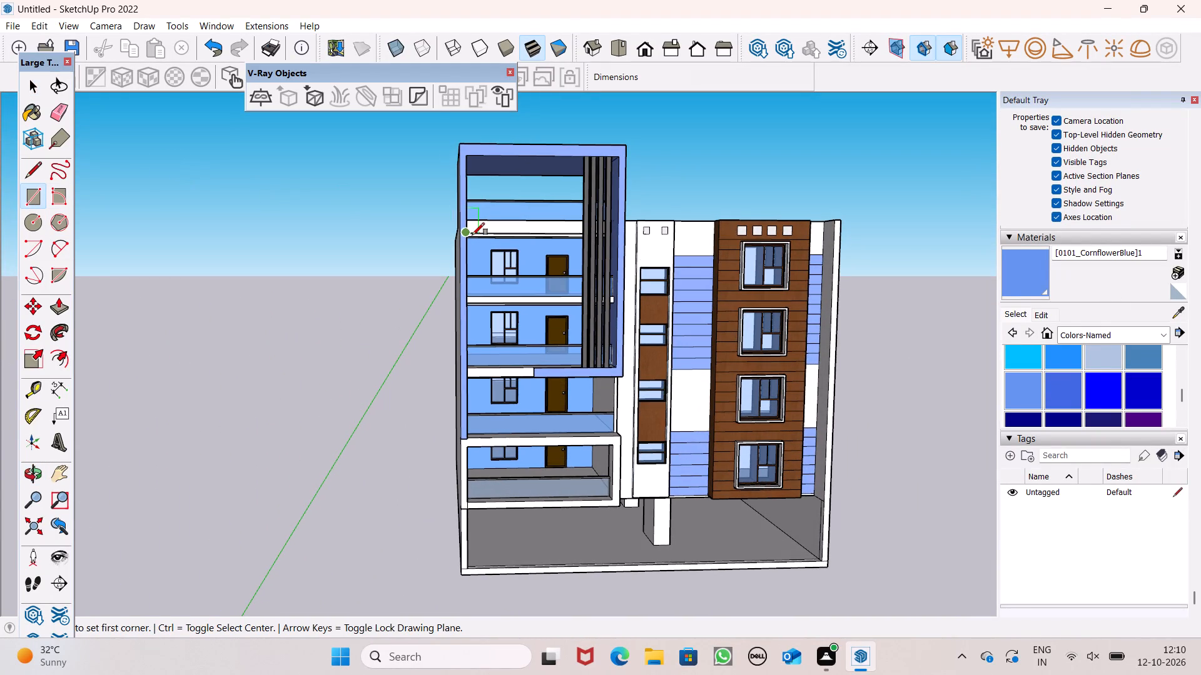
{"action": "scroll", "coordinate": [472, 235], "scroll_direction": "up", "scroll_amount": 5}
{"action": "scroll", "coordinate": [529, 239], "scroll_direction": "up", "scroll_amount": 8}
{"action": "scroll", "coordinate": [569, 316], "scroll_direction": "up", "scroll_amount": 1}
{"action": "middle_click_drag", "start_coordinate": [569, 316], "coordinate": [559, 286]}
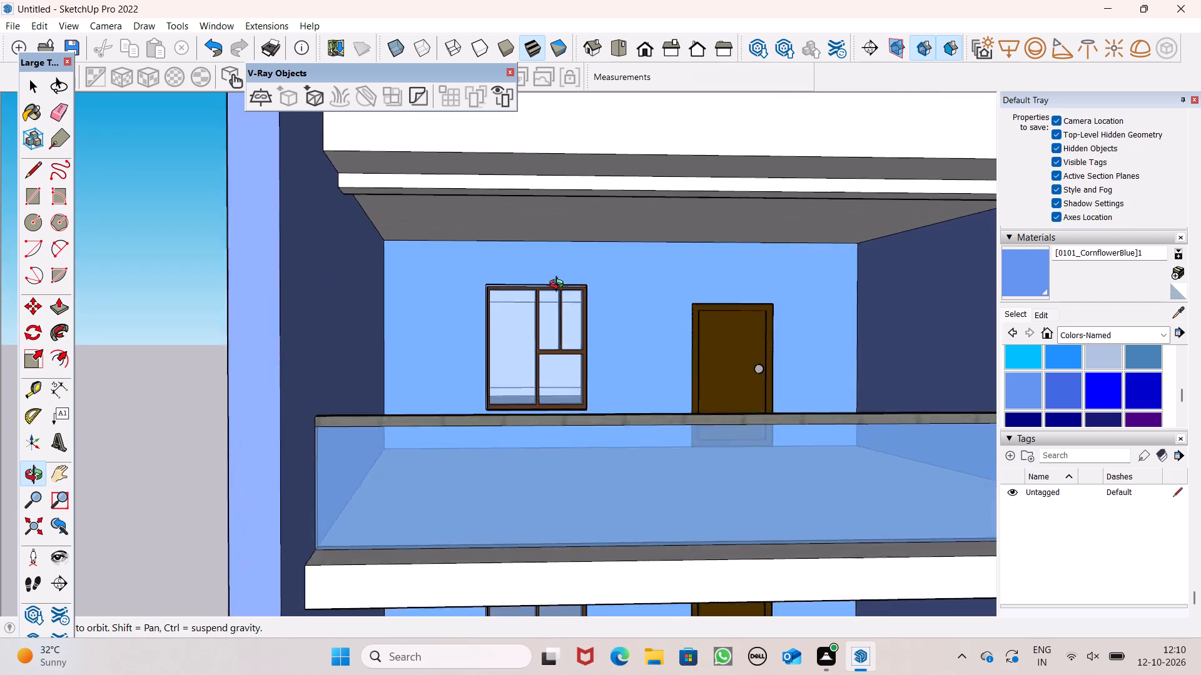
{"action": "middle_click_drag", "start_coordinate": [559, 286], "coordinate": [552, 284]}
{"action": "scroll", "coordinate": [489, 282], "scroll_direction": "up", "scroll_amount": 7}
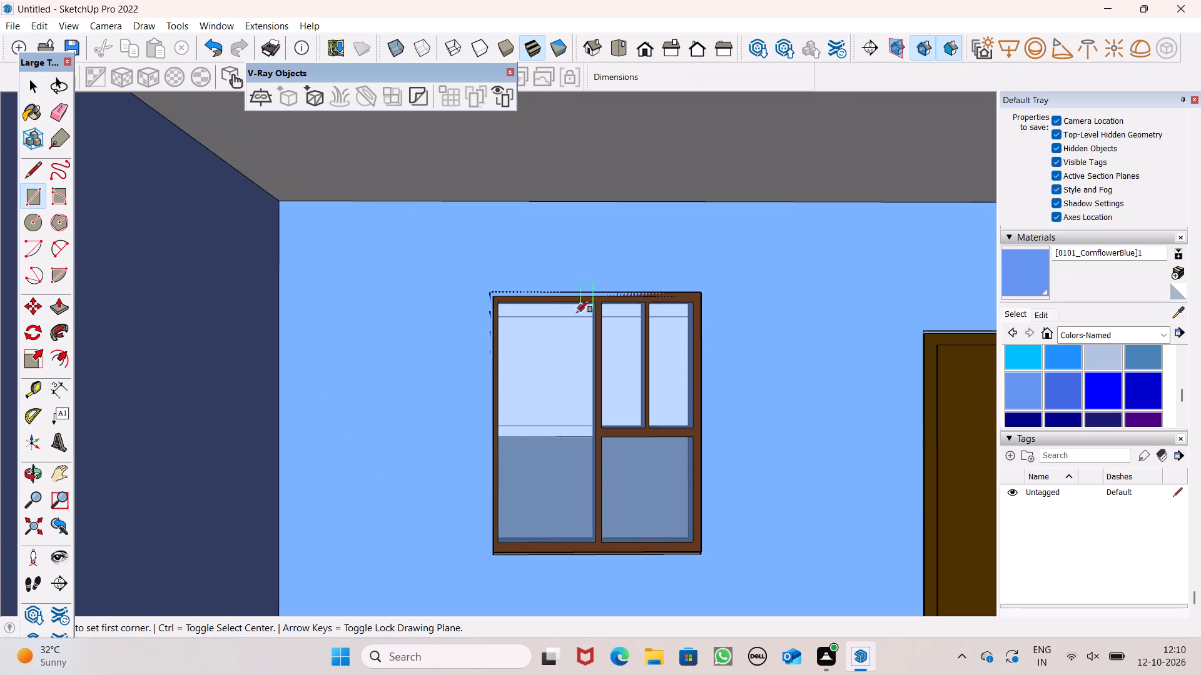
{"action": "key", "text": "space"}
{"action": "left_click", "coordinate": [559, 311]}
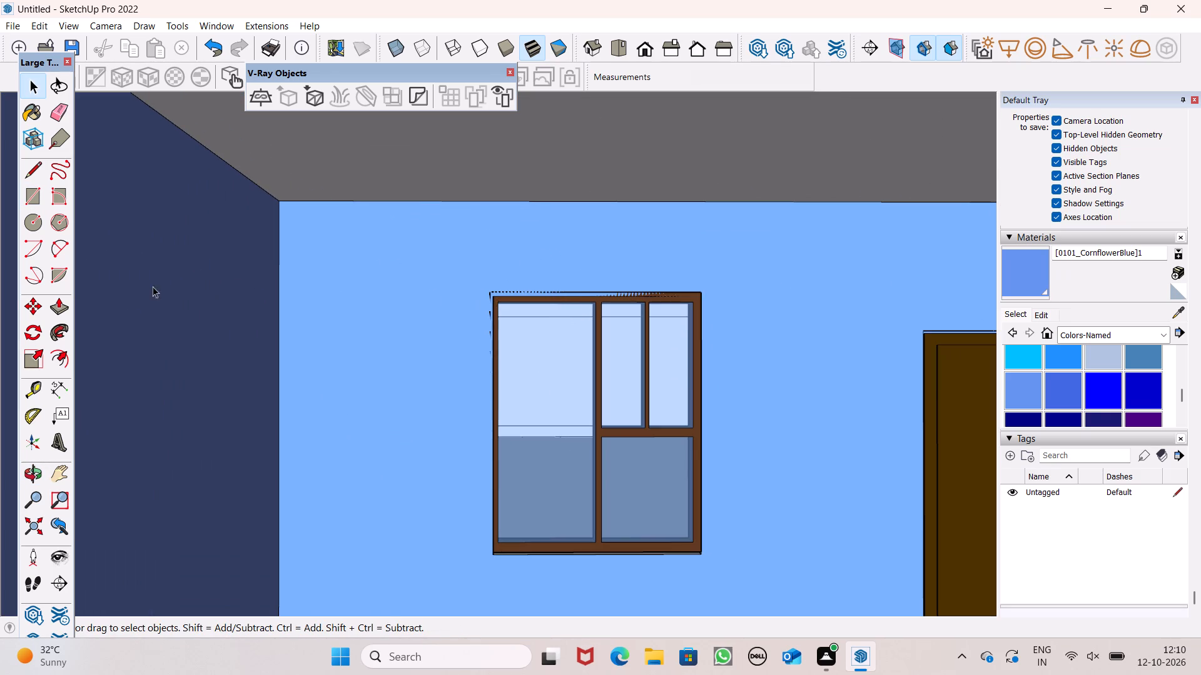
{"action": "left_click", "coordinate": [35, 371]}
{"action": "left_click_drag", "start_coordinate": [495, 292], "coordinate": [502, 309]}
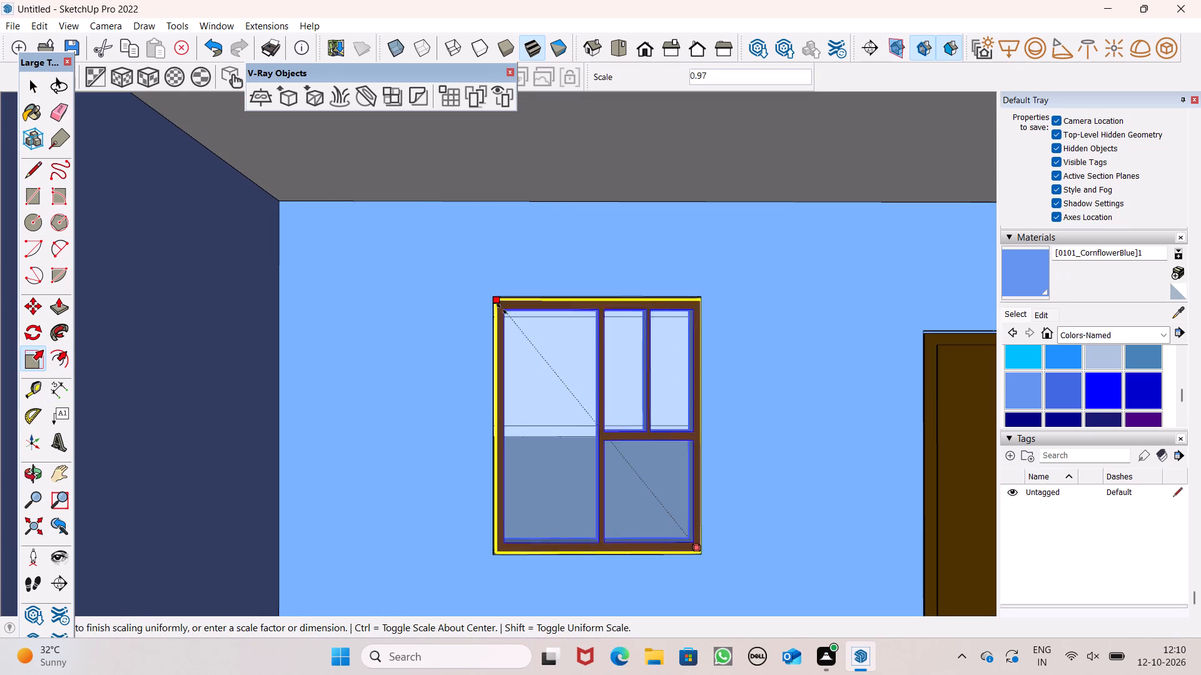
{"action": "left_click_drag", "start_coordinate": [502, 309], "coordinate": [509, 337]}
Stretch the window sideways along red and then upward until it fills the width and top of its wall opening.
{"action": "middle_click_drag", "start_coordinate": [580, 371], "coordinate": [652, 412]}
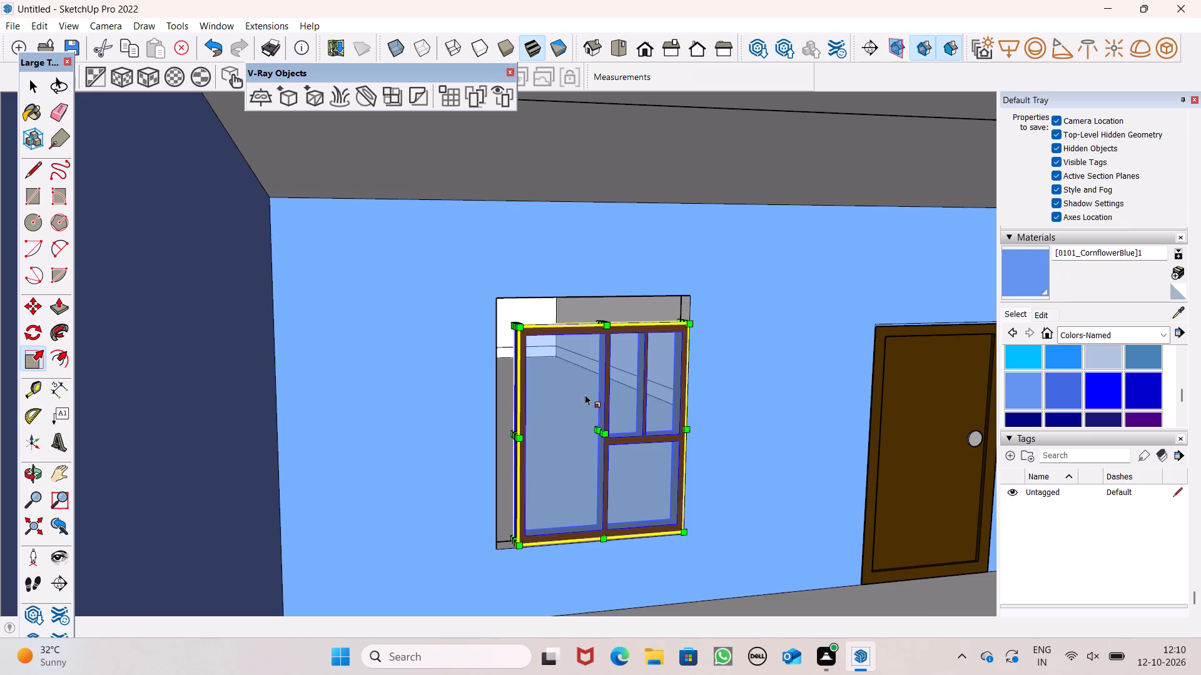
{"action": "scroll", "coordinate": [554, 424], "scroll_direction": "up", "scroll_amount": 6}
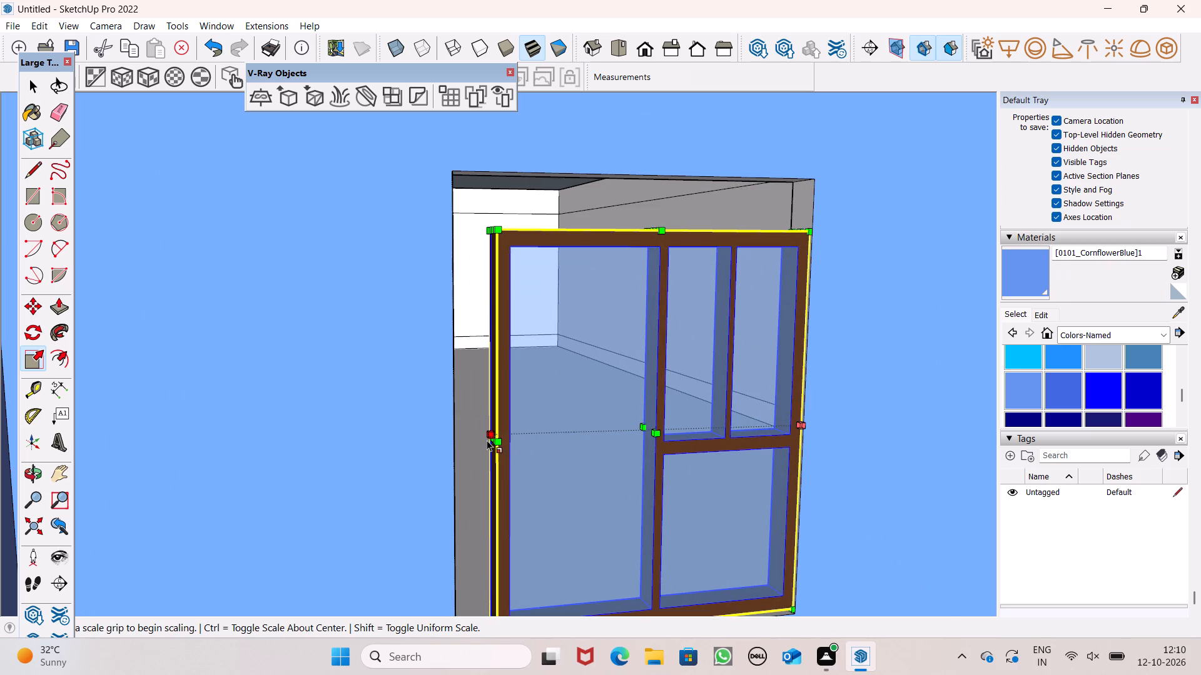
{"action": "left_click_drag", "start_coordinate": [488, 434], "coordinate": [459, 438]}
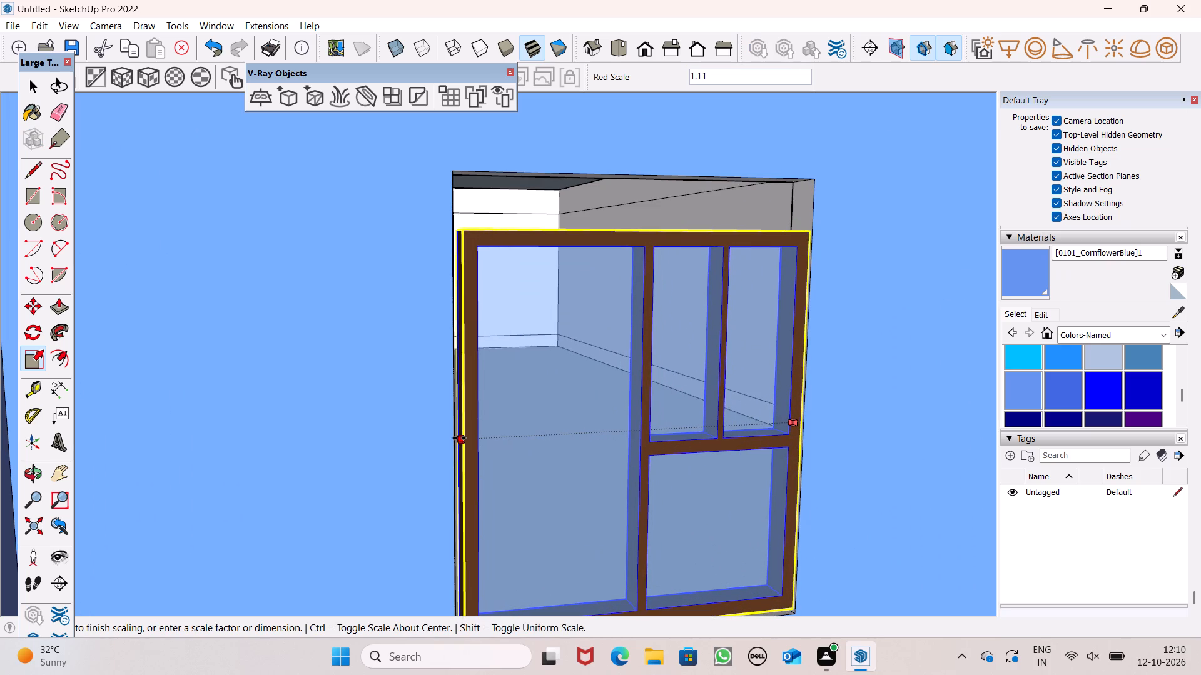
{"action": "left_click_drag", "start_coordinate": [459, 438], "coordinate": [455, 440]}
{"action": "middle_click_drag", "start_coordinate": [599, 266], "coordinate": [608, 276]}
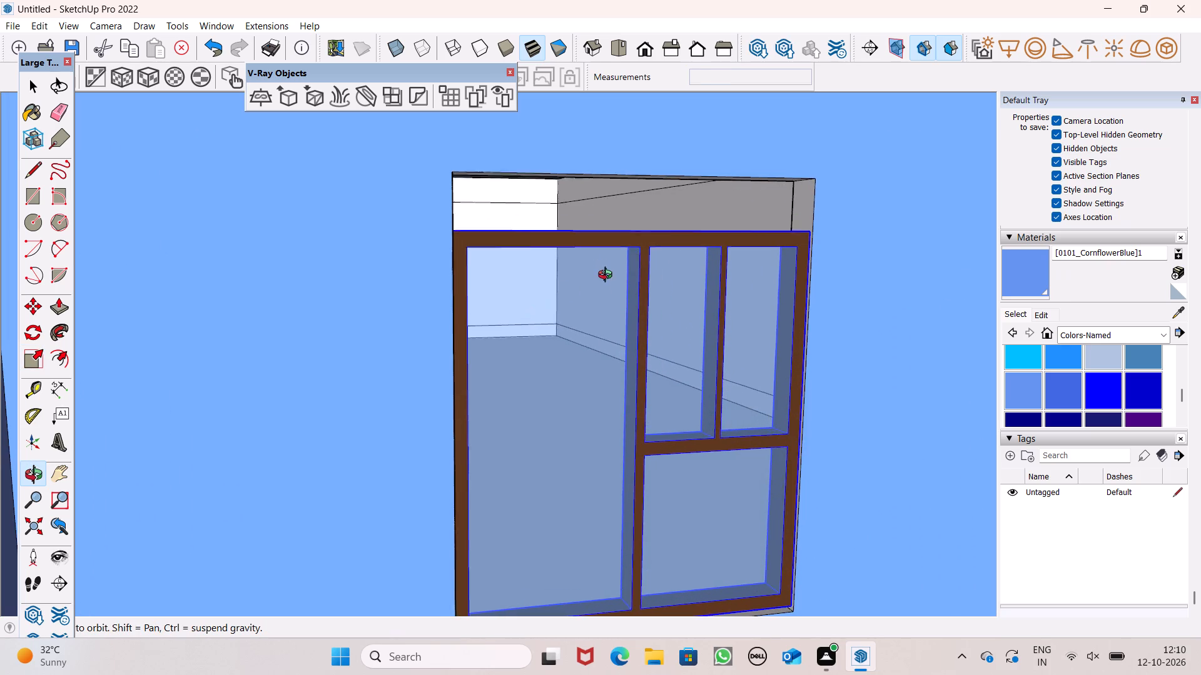
{"action": "middle_click_drag", "start_coordinate": [608, 276], "coordinate": [697, 347]}
{"action": "scroll", "coordinate": [677, 322], "scroll_direction": "up", "scroll_amount": 1}
{"action": "scroll", "coordinate": [679, 255], "scroll_direction": "up", "scroll_amount": 1}
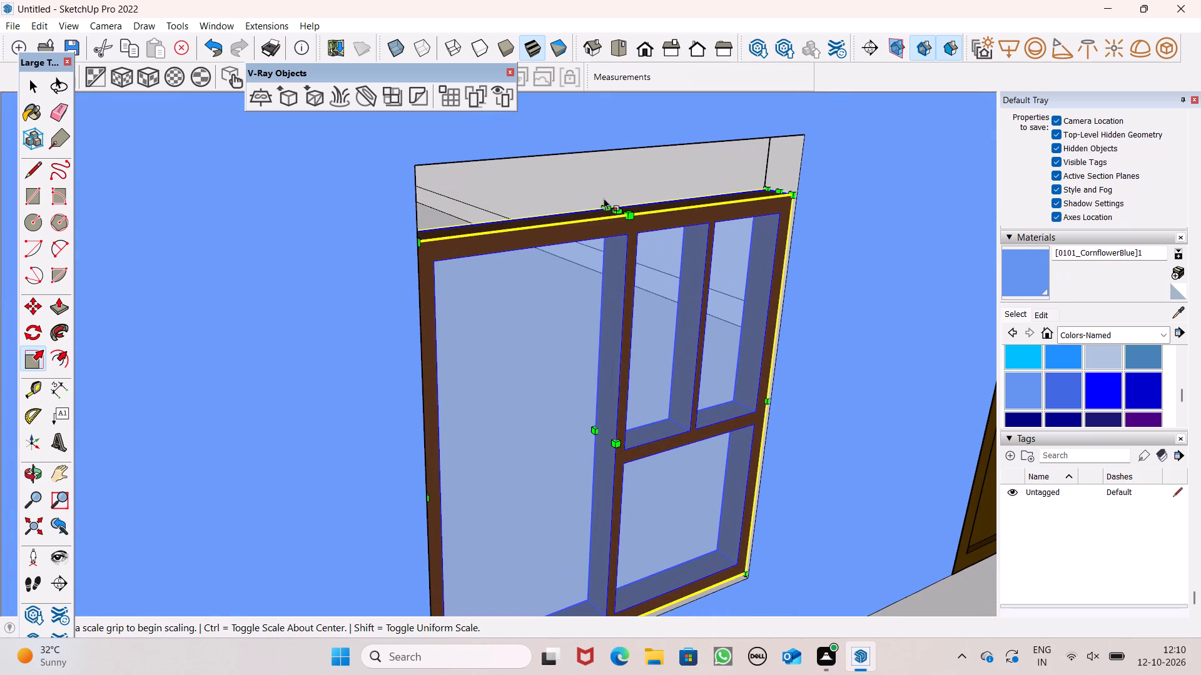
{"action": "left_click_drag", "start_coordinate": [617, 207], "coordinate": [614, 151]}
{"action": "key", "text": "space"}
{"action": "key", "text": "space"}
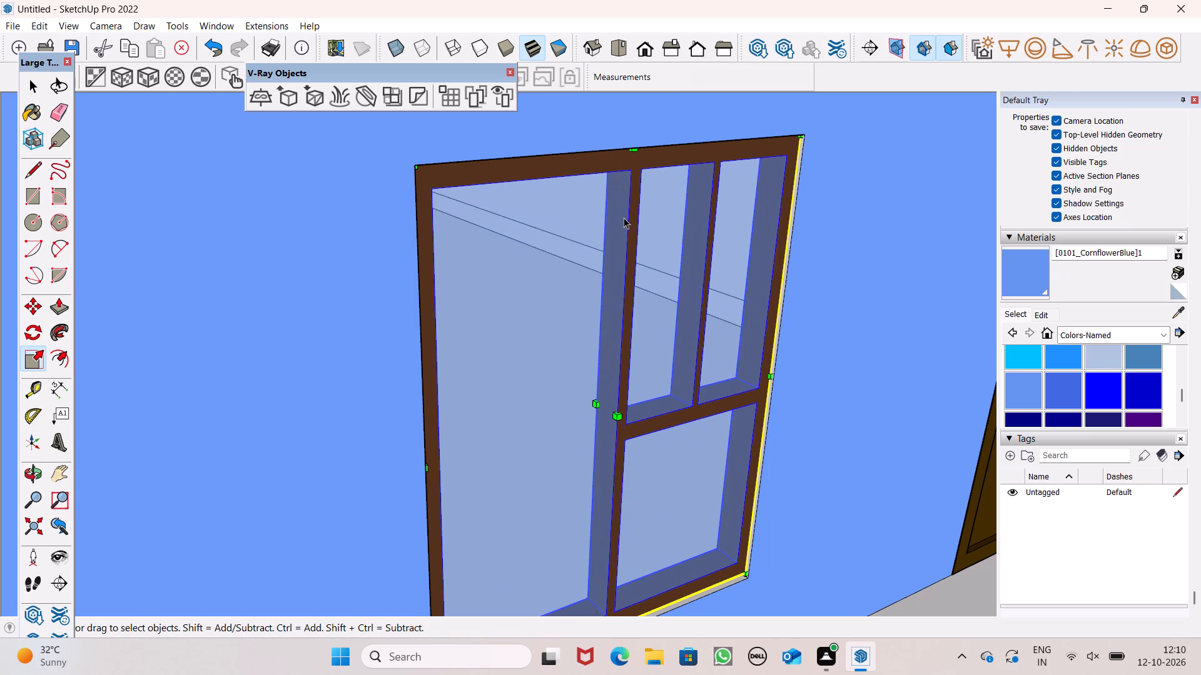
{"action": "key", "text": "space"}
Deselect the window and examine the building's front facade and balconies from the front and from several angles.
{"action": "scroll", "coordinate": [744, 226], "scroll_direction": "down", "scroll_amount": 3}
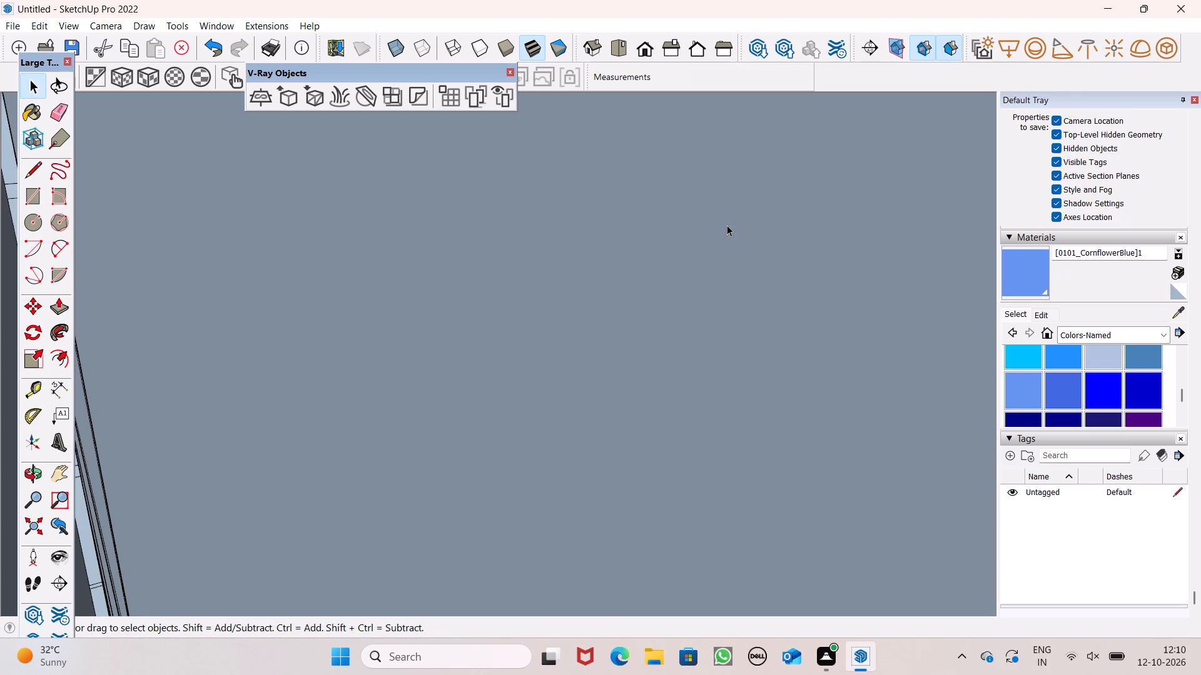
{"action": "left_click", "coordinate": [644, 48]}
{"action": "scroll", "coordinate": [645, 97], "scroll_direction": "down", "scroll_amount": 6}
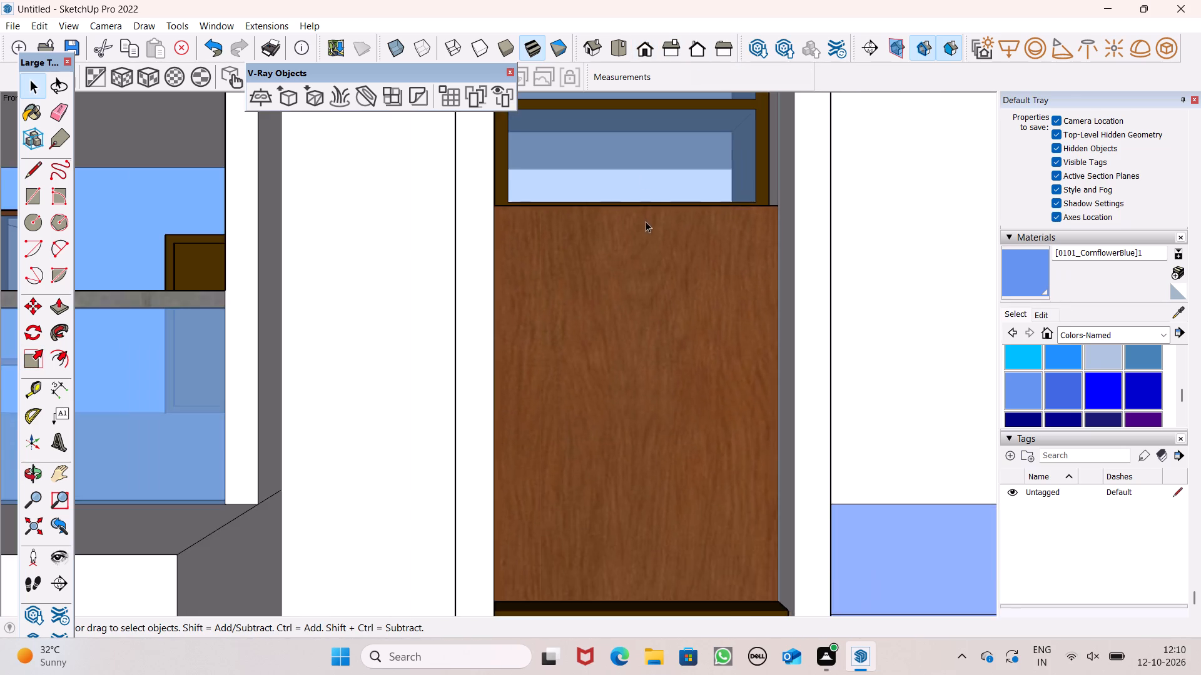
{"action": "scroll", "coordinate": [652, 236], "scroll_direction": "down", "scroll_amount": 14}
{"action": "scroll", "coordinate": [649, 257], "scroll_direction": "down", "scroll_amount": 12}
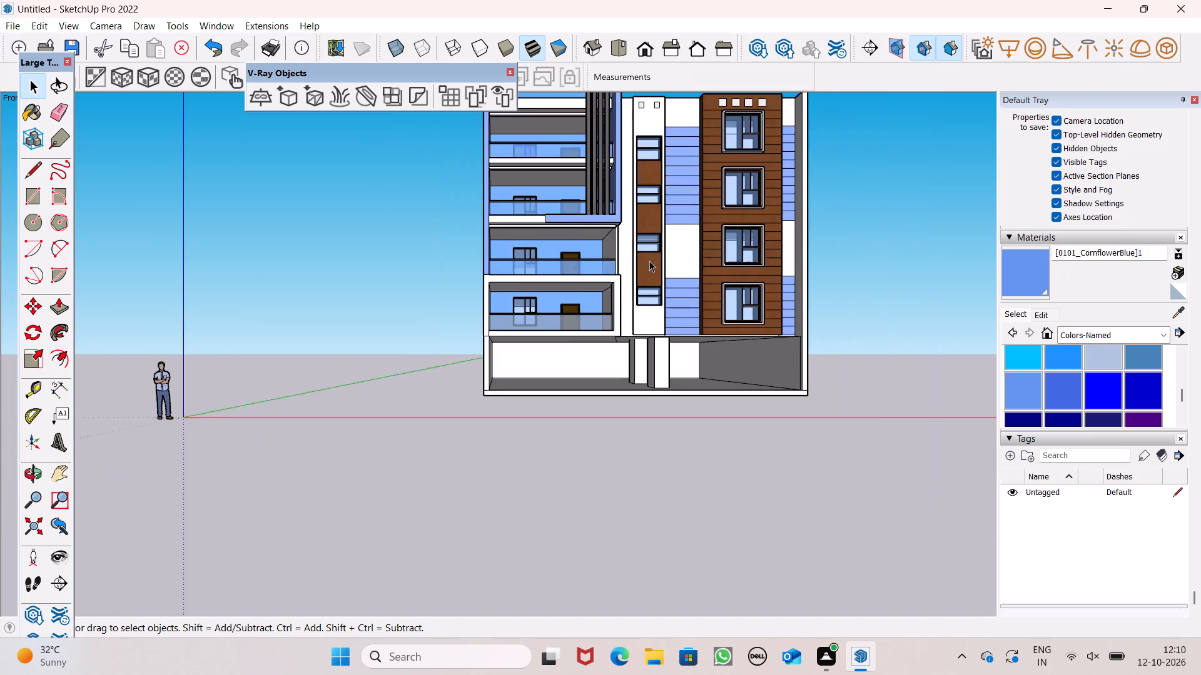
{"action": "scroll", "coordinate": [649, 262], "scroll_direction": "down", "scroll_amount": 13}
{"action": "middle_click_drag", "start_coordinate": [640, 271], "coordinate": [570, 389]}
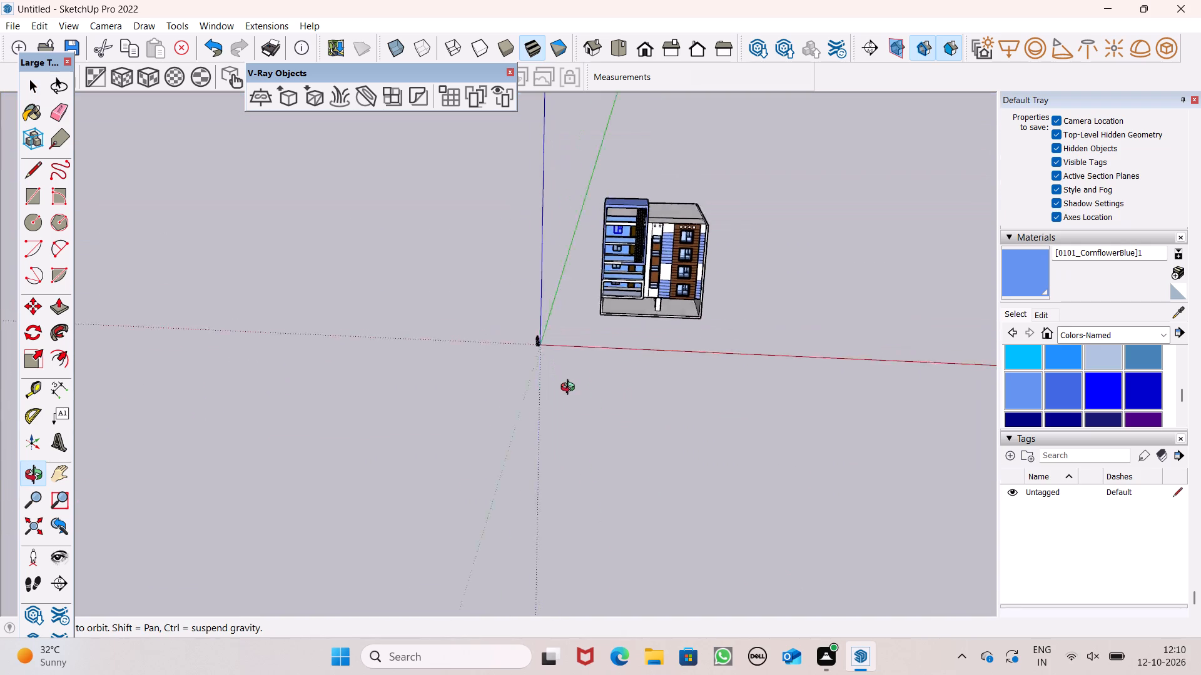
{"action": "middle_click_drag", "start_coordinate": [570, 389], "coordinate": [570, 387]}
{"action": "scroll", "coordinate": [579, 365], "scroll_direction": "up", "scroll_amount": 6}
{"action": "scroll", "coordinate": [723, 158], "scroll_direction": "up", "scroll_amount": 7}
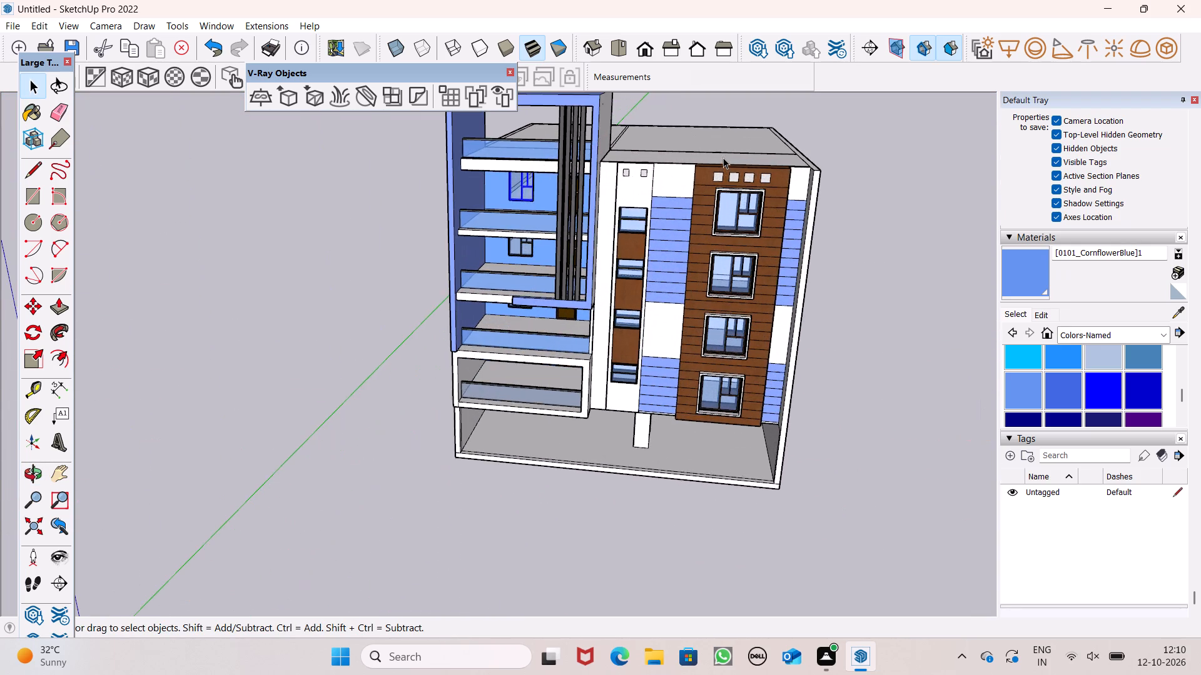
{"action": "scroll", "coordinate": [623, 149], "scroll_direction": "up", "scroll_amount": 2}
{"action": "left_click", "coordinate": [158, 251]}
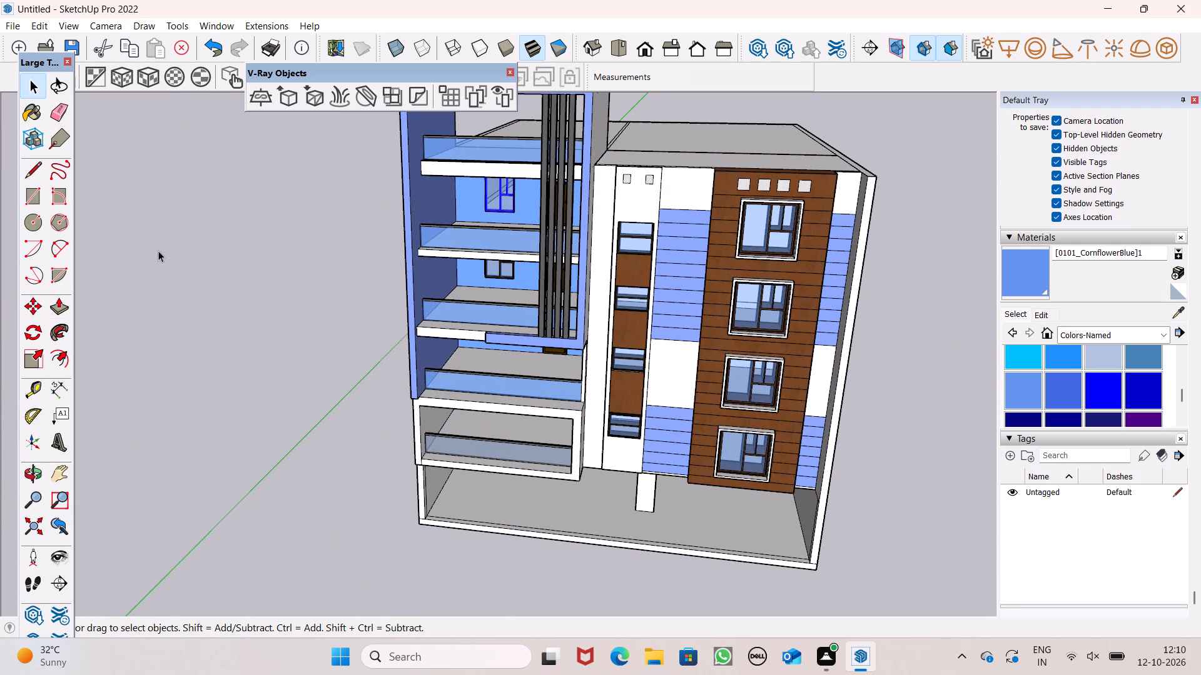
{"action": "middle_click_drag", "start_coordinate": [347, 338], "coordinate": [370, 232]}
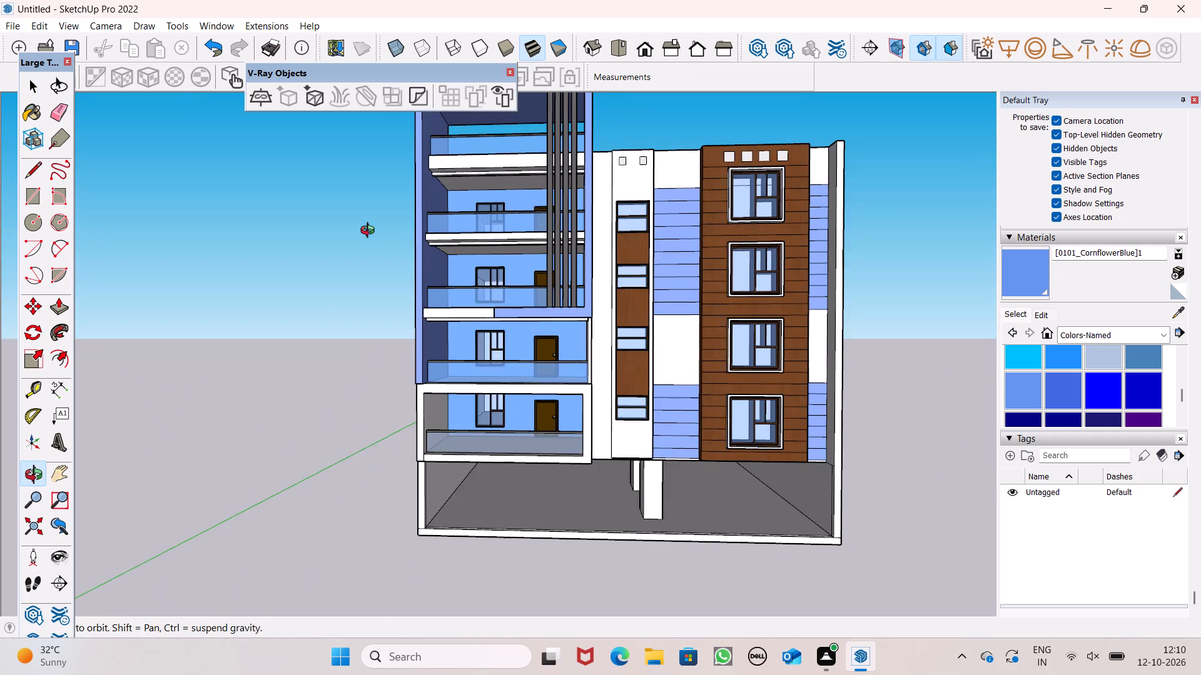
{"action": "middle_click_drag", "start_coordinate": [370, 232], "coordinate": [370, 232]}
{"action": "scroll", "coordinate": [537, 297], "scroll_direction": "down", "scroll_amount": 2}
{"action": "scroll", "coordinate": [584, 363], "scroll_direction": "up", "scroll_amount": 1}
{"action": "middle_click_drag", "start_coordinate": [584, 380], "coordinate": [627, 413]}
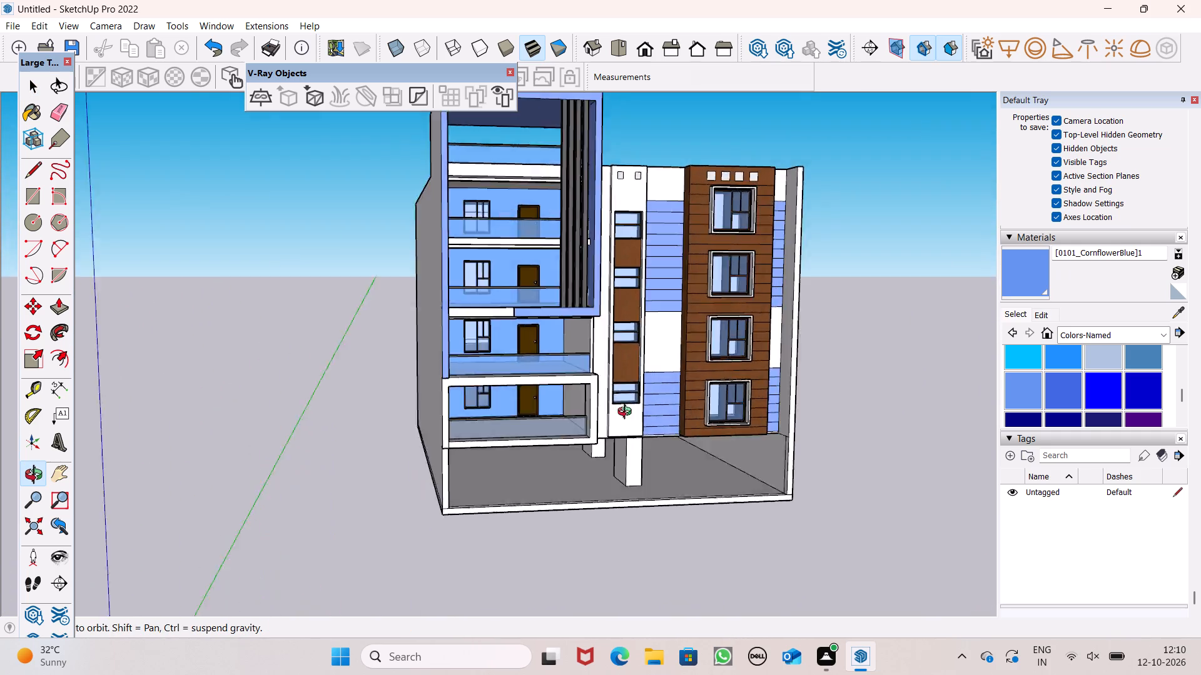
{"action": "middle_click_drag", "start_coordinate": [627, 413], "coordinate": [754, 477]}
{"action": "scroll", "coordinate": [620, 366], "scroll_direction": "down", "scroll_amount": 1}
{"action": "middle_click_drag", "start_coordinate": [595, 391], "coordinate": [549, 394]}
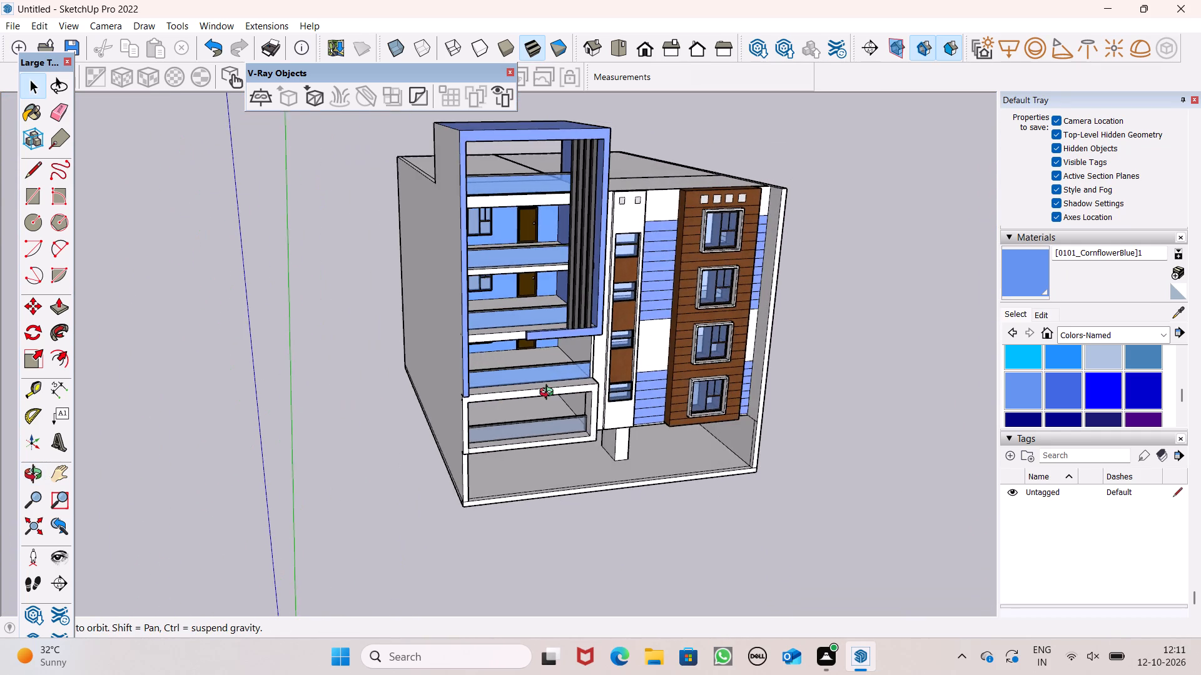
{"action": "middle_click_drag", "start_coordinate": [549, 394], "coordinate": [492, 344]}
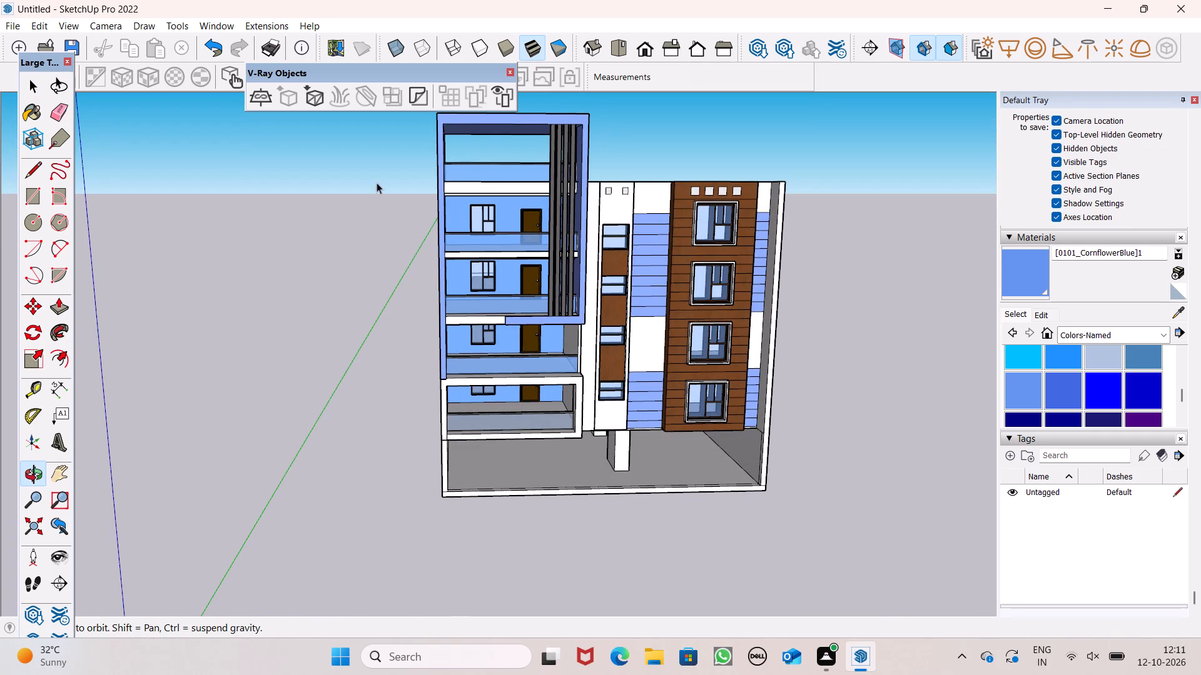
Draw a horizontal rectangle about 5' 10 1/2" by 4 1/8" on the wall just above the top-floor balcony window.
{"action": "left_click_drag", "start_coordinate": [28, 196], "coordinate": [21, 194]}
{"action": "scroll", "coordinate": [455, 199], "scroll_direction": "up", "scroll_amount": 15}
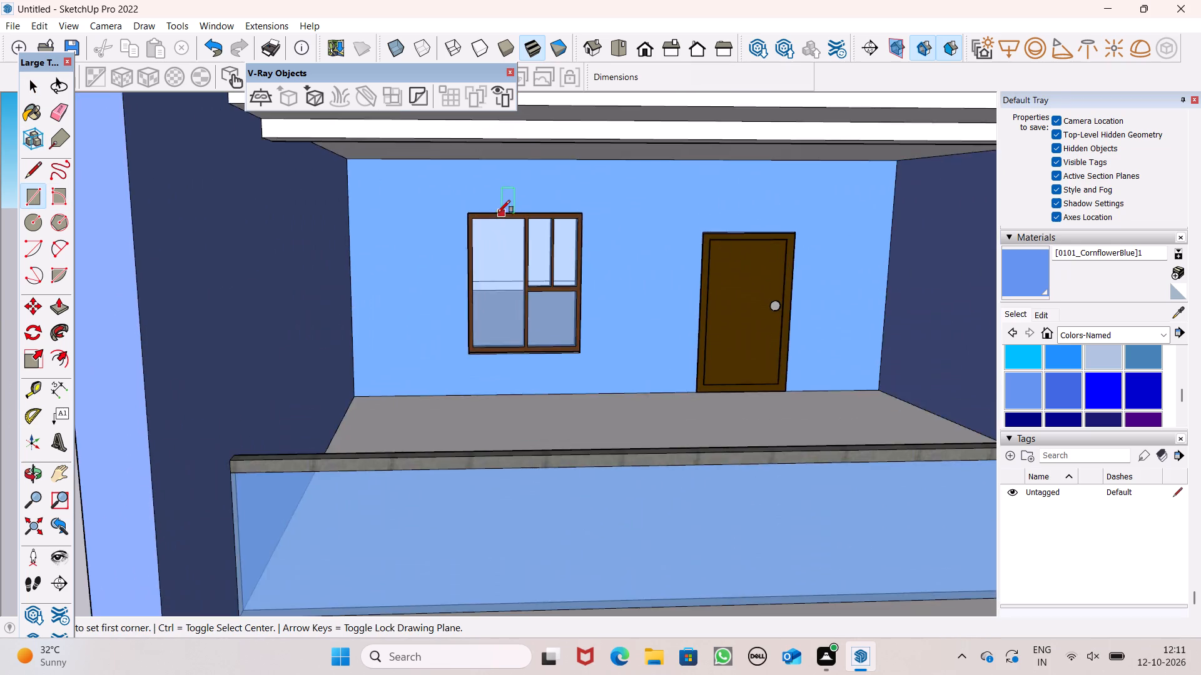
{"action": "scroll", "coordinate": [495, 214], "scroll_direction": "up", "scroll_amount": 7}
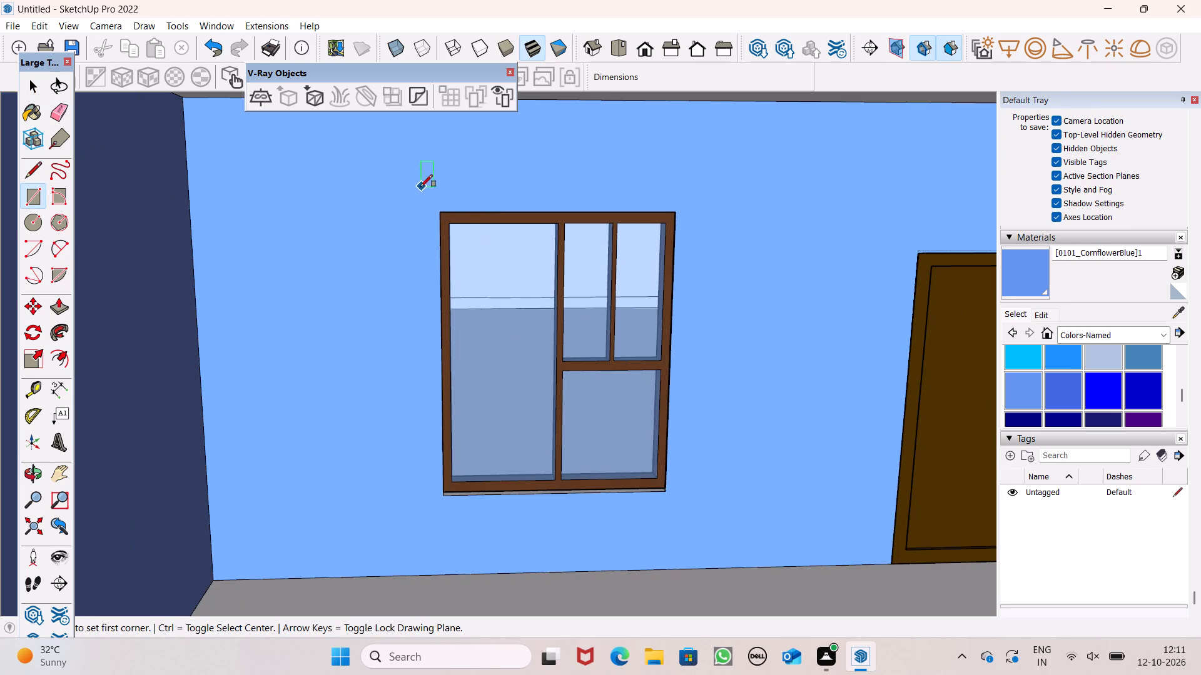
{"action": "left_click", "coordinate": [412, 187]}
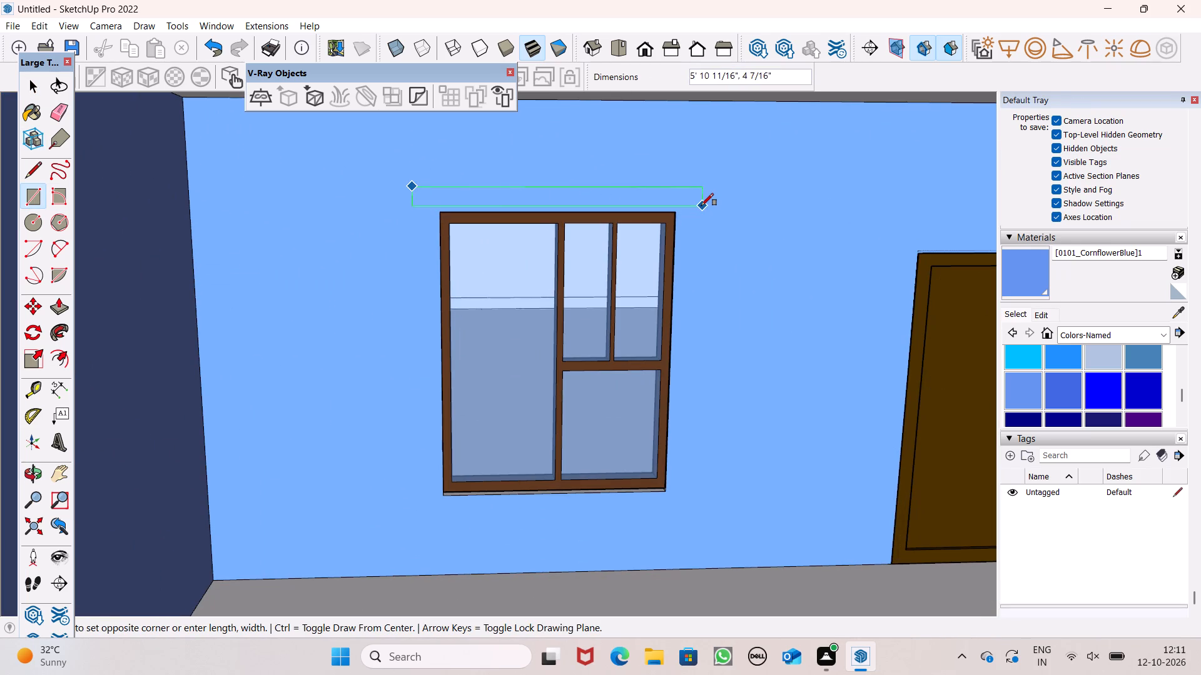
{"action": "left_click", "coordinate": [701, 204]}
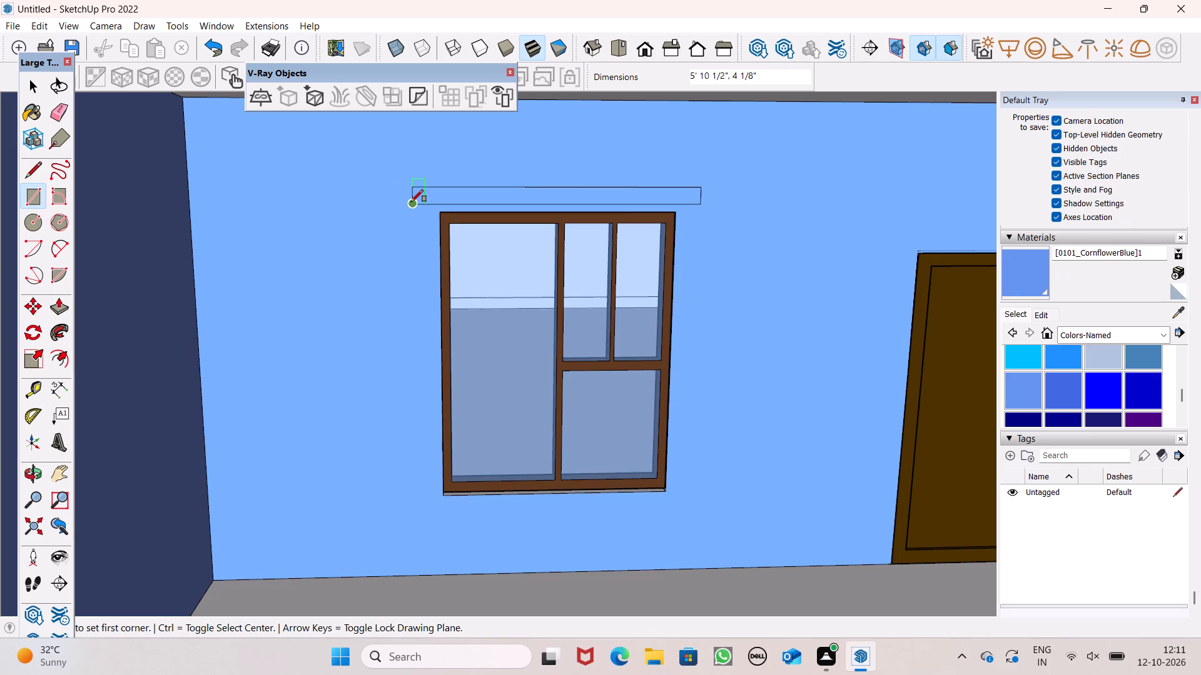
Draw a vertical rectangle about 3" wide from the top strip's left end down past the window's sill.
{"action": "left_click", "coordinate": [415, 203]}
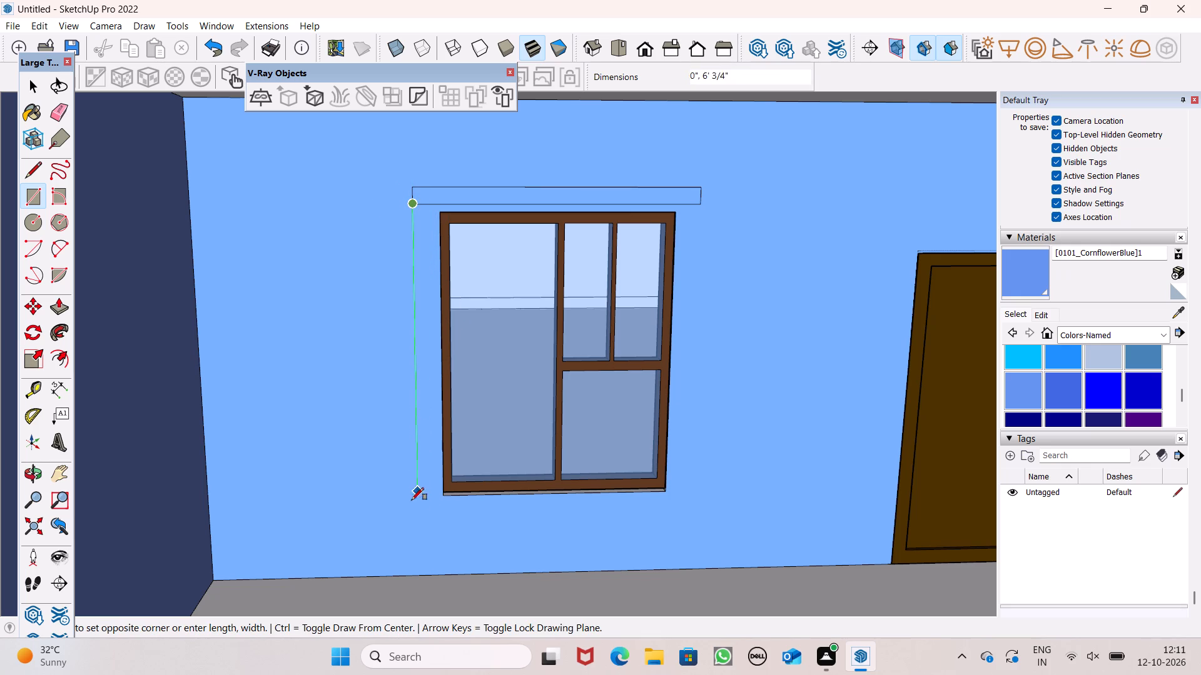
{"action": "scroll", "coordinate": [419, 512], "scroll_direction": "up", "scroll_amount": 5}
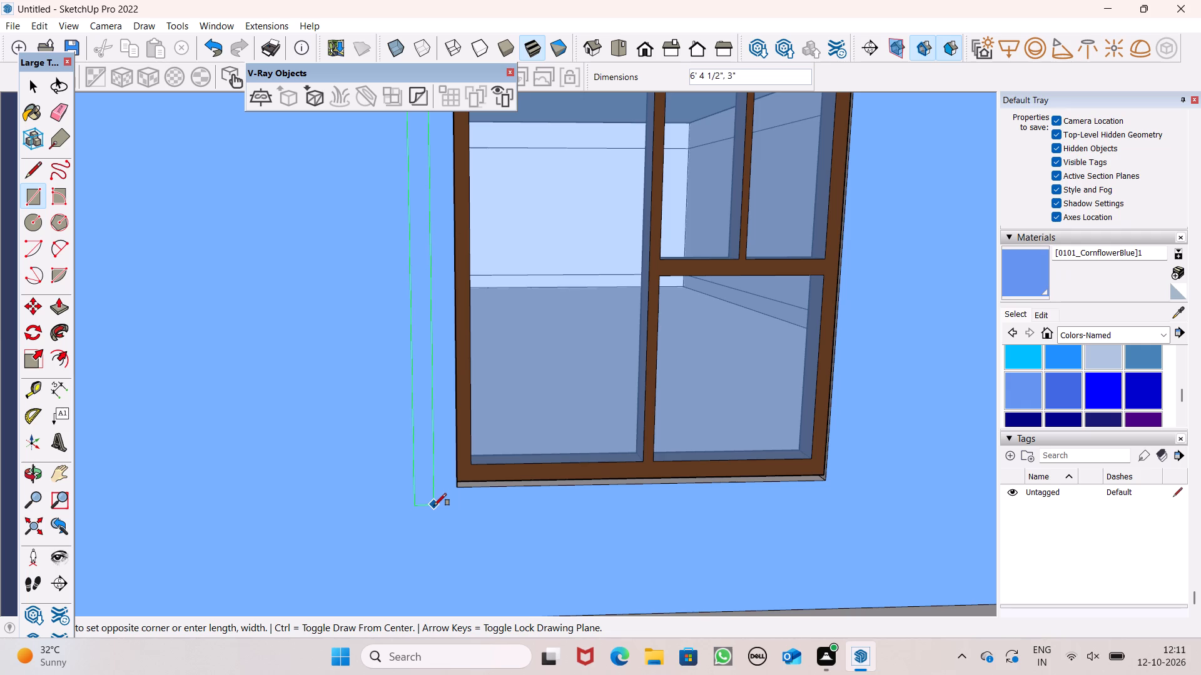
{"action": "left_click", "coordinate": [434, 512]}
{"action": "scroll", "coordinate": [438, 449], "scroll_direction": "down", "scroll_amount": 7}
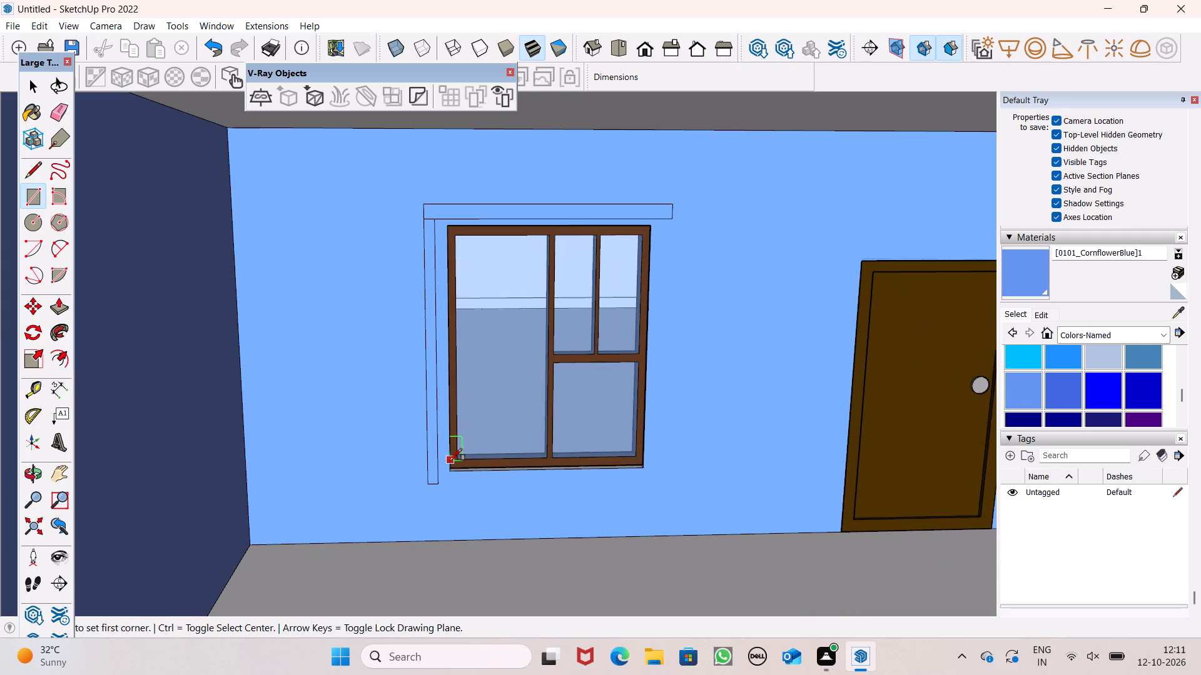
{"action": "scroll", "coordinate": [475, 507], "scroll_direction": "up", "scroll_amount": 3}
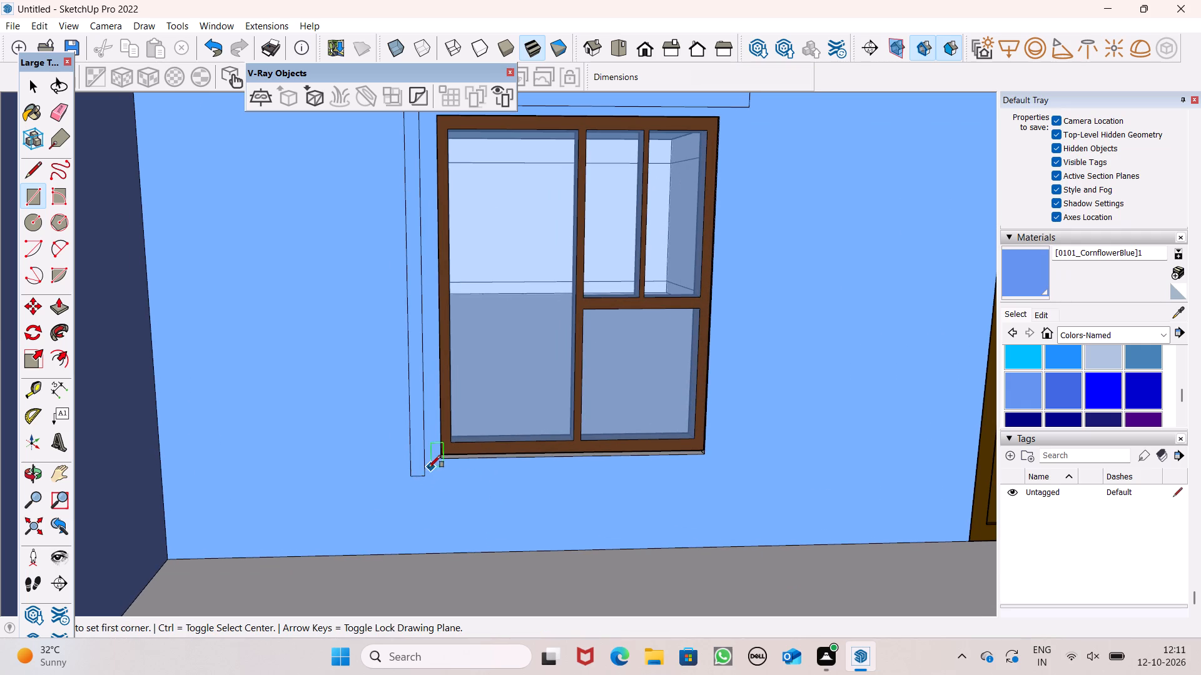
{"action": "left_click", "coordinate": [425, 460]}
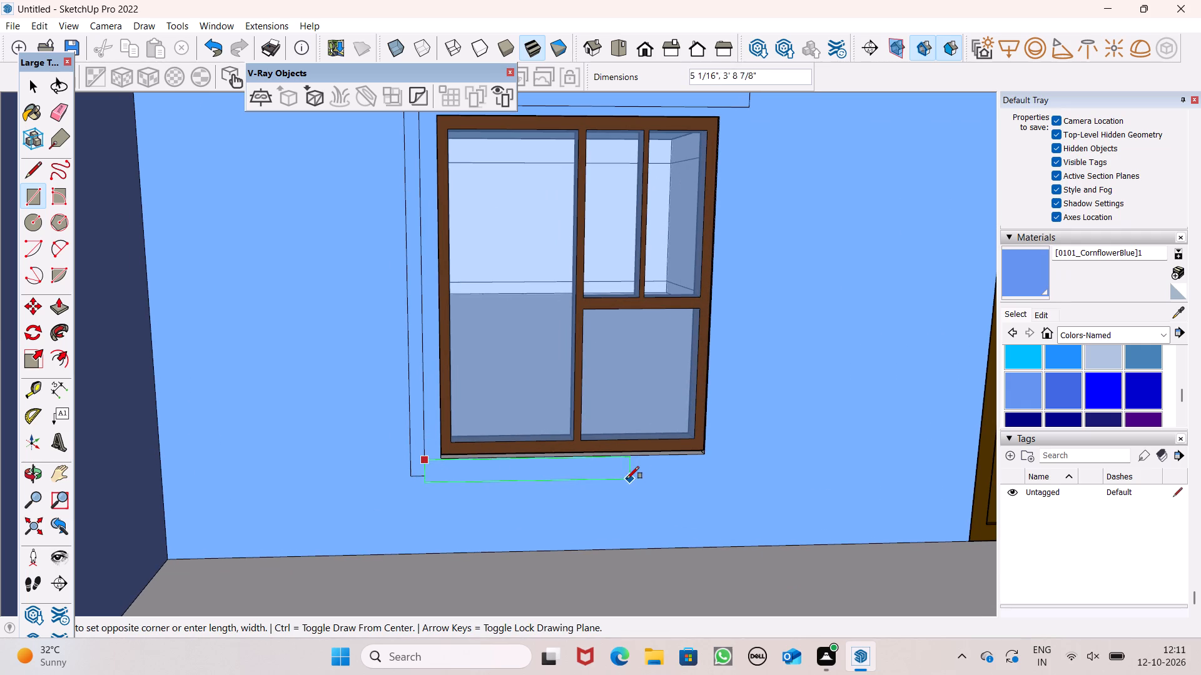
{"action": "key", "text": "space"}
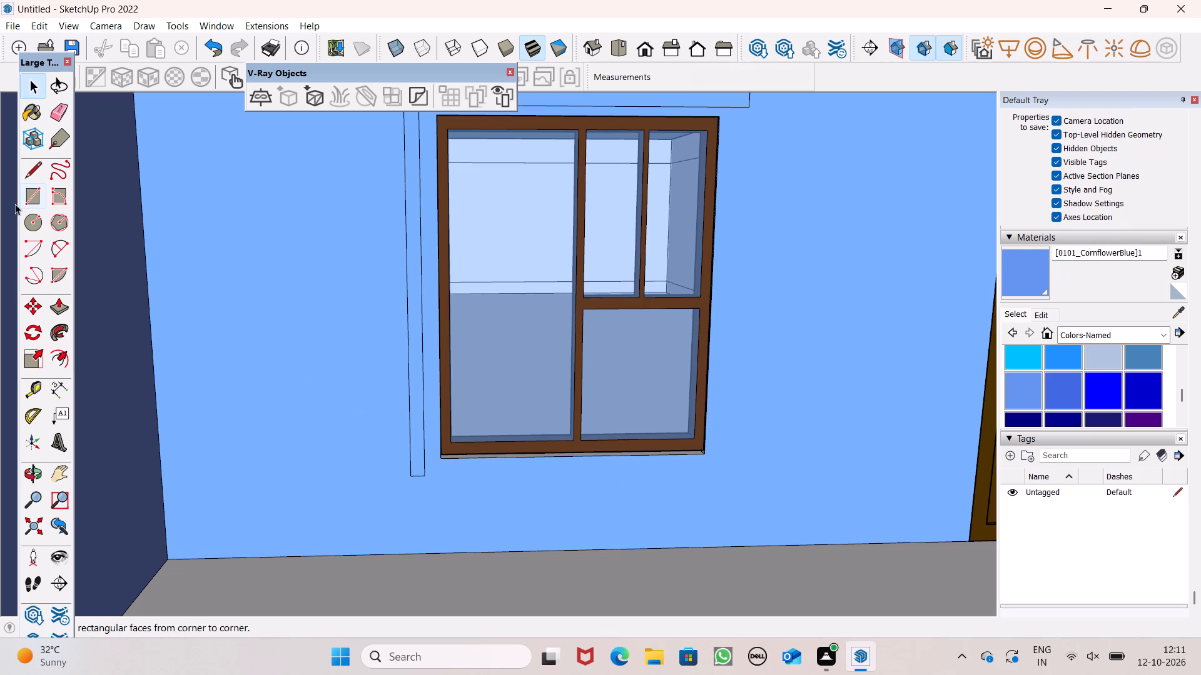
Draw a vertical rectangle about 6' 6 1/8" by 4 1/8" down from the top strip's end nearest the door.
{"action": "left_click", "coordinate": [30, 200]}
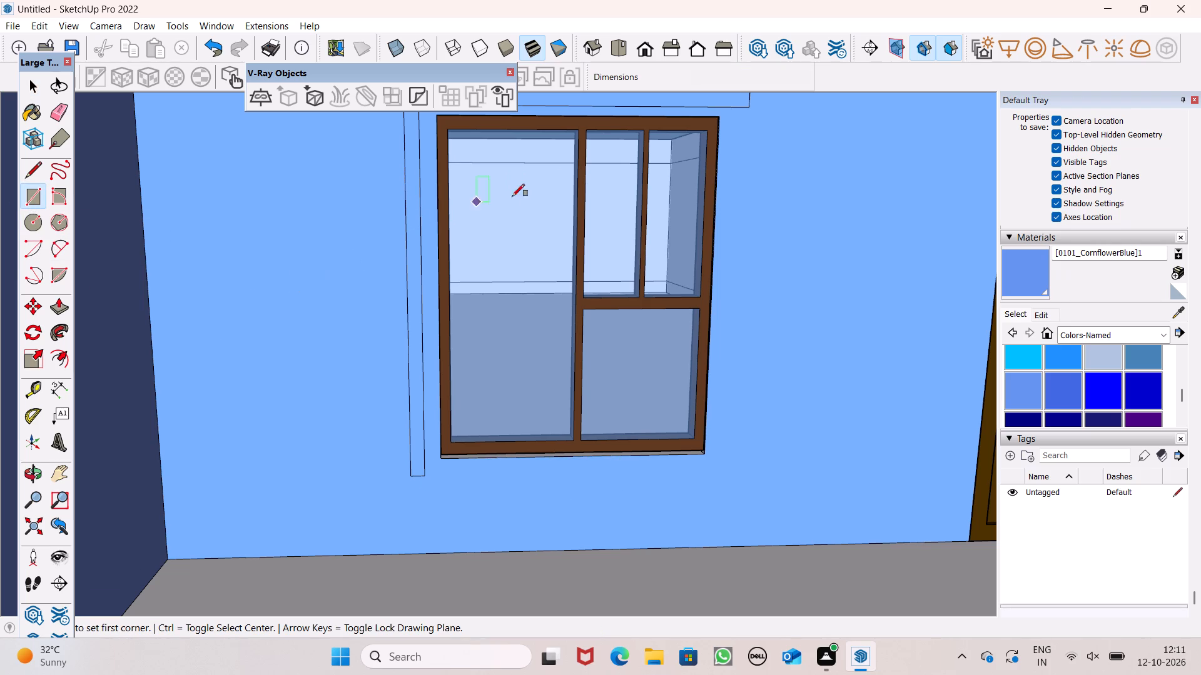
{"action": "left_click", "coordinate": [747, 109]}
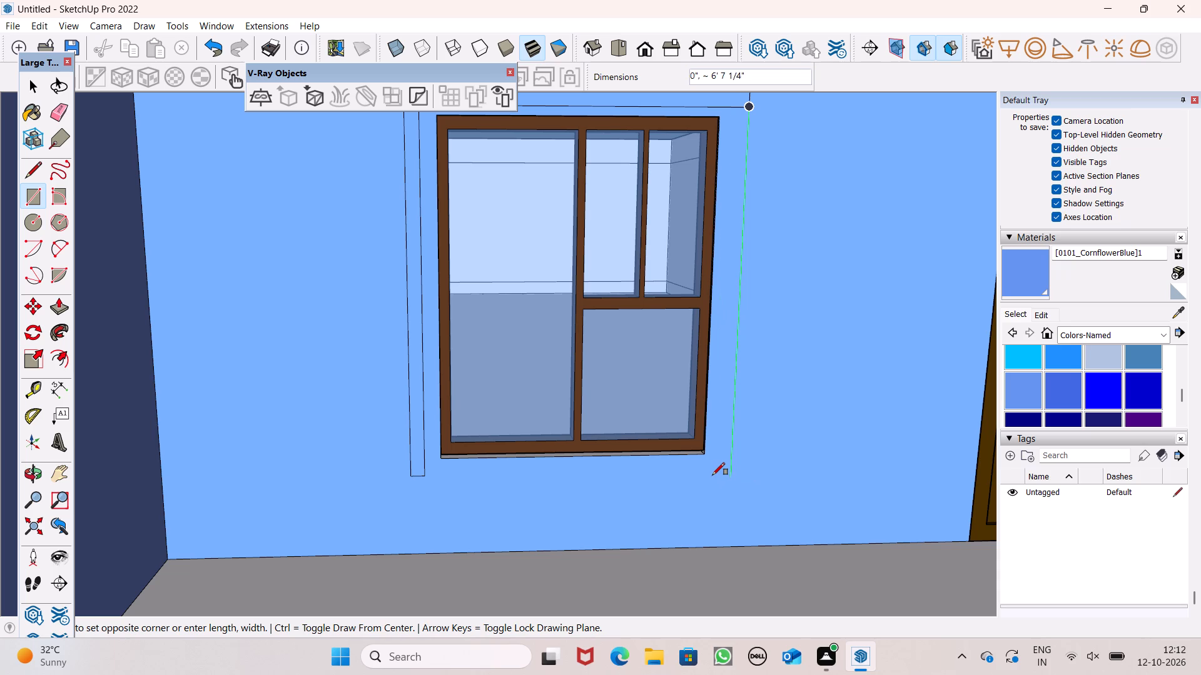
{"action": "left_click", "coordinate": [712, 473]}
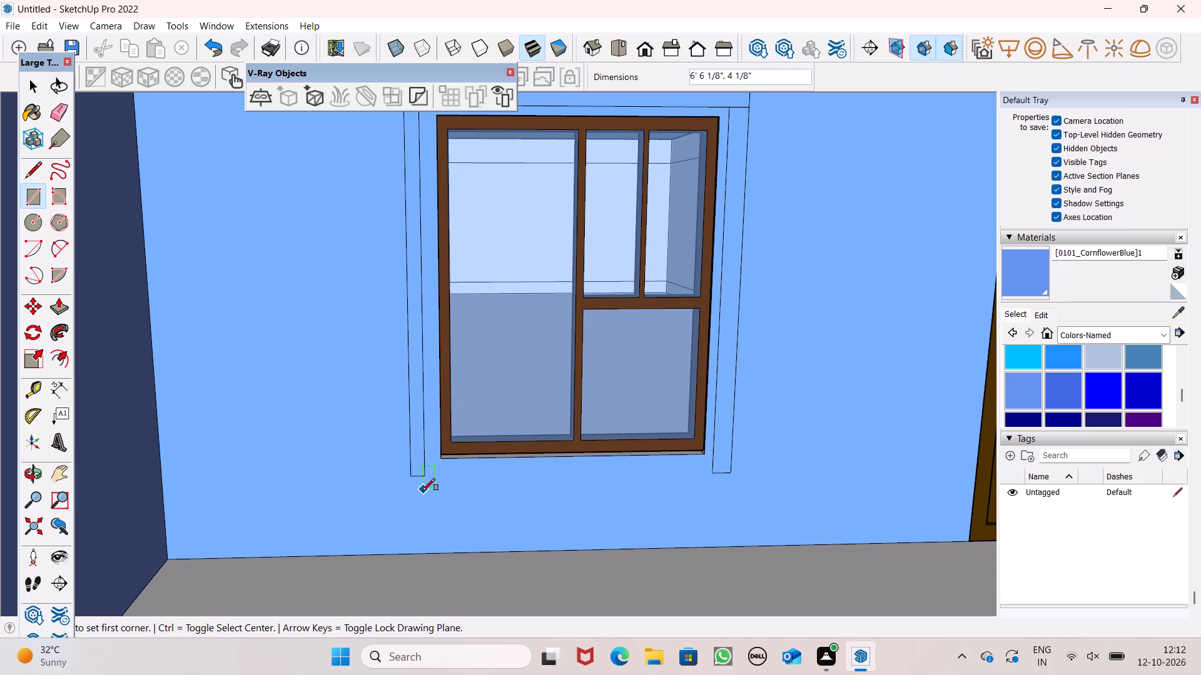
Draw a horizontal rectangle about 5' 3 3/8" by 2 15/16" below the window sill, joining the lower ends of the two side strips.
{"action": "scroll", "coordinate": [455, 505], "scroll_direction": "up", "scroll_amount": 3}
{"action": "middle_click_drag", "start_coordinate": [480, 493], "coordinate": [479, 444]}
{"action": "scroll", "coordinate": [479, 444], "scroll_direction": "up", "scroll_amount": 1}
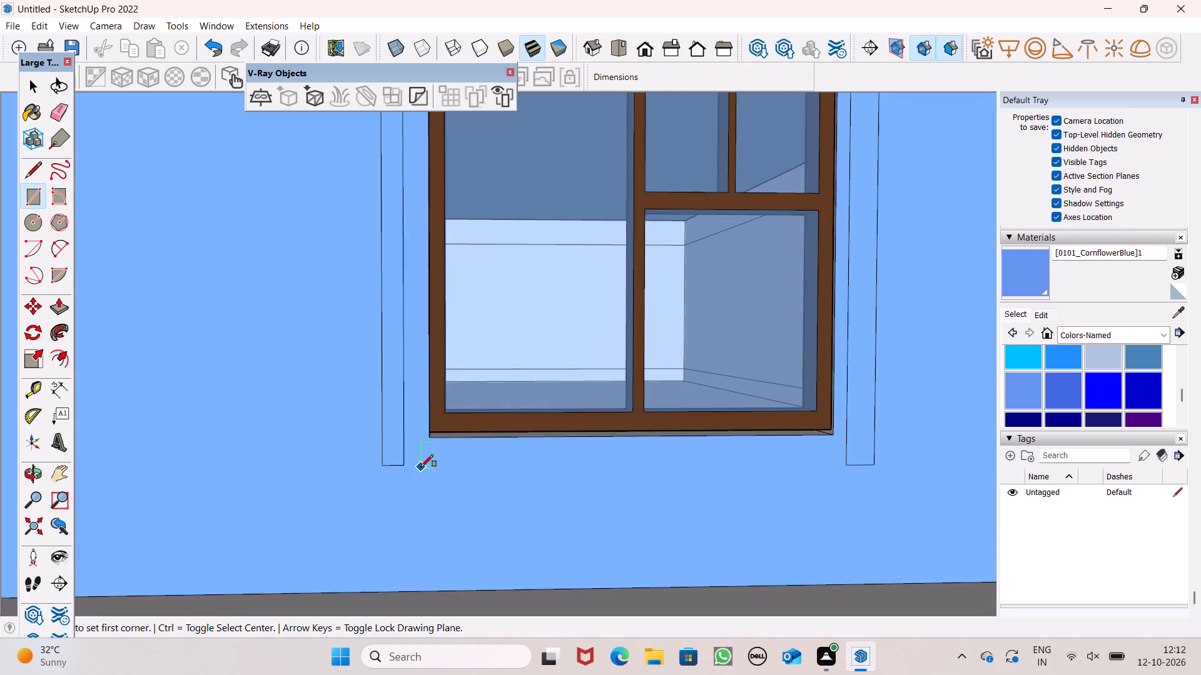
{"action": "scroll", "coordinate": [417, 462], "scroll_direction": "up", "scroll_amount": 2}
{"action": "left_click_drag", "start_coordinate": [402, 445], "coordinate": [435, 476]}
{"action": "scroll", "coordinate": [482, 487], "scroll_direction": "down", "scroll_amount": 4}
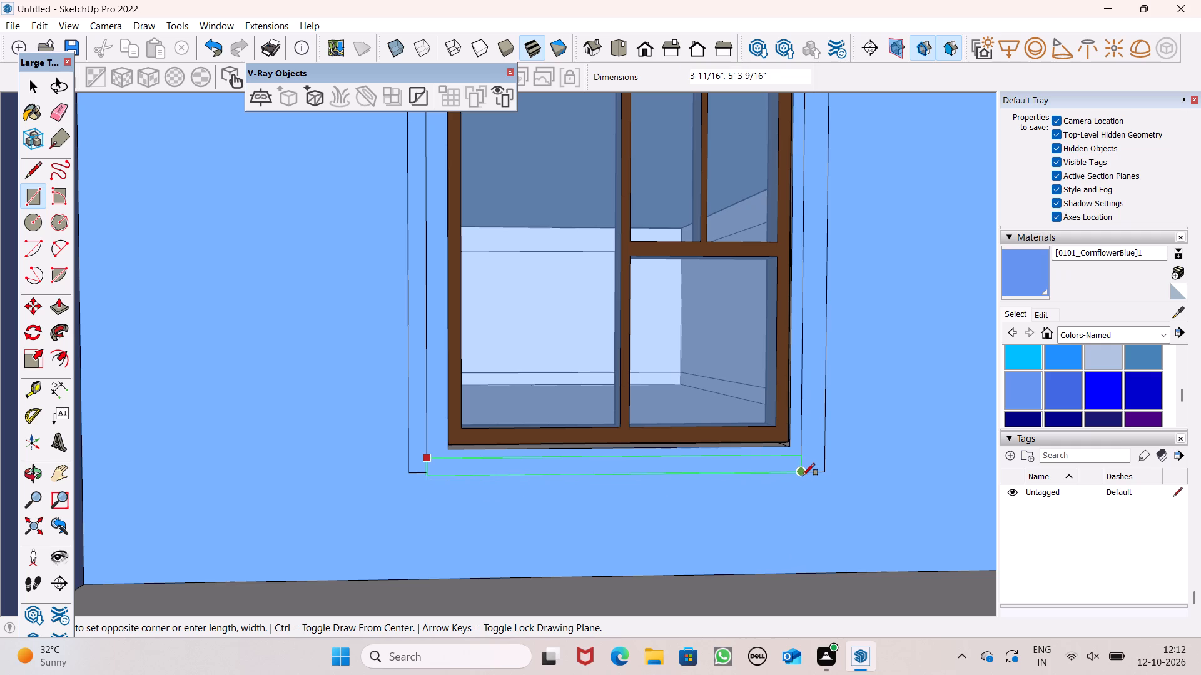
{"action": "left_click", "coordinate": [803, 476]}
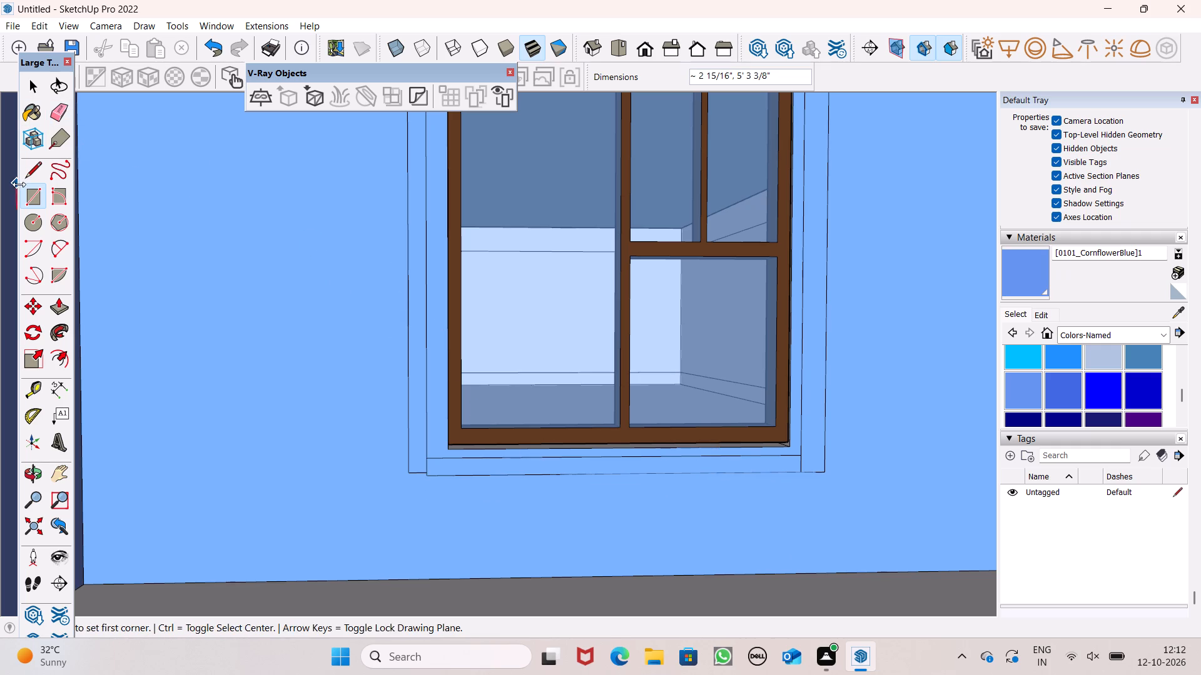
Draw lines extending the bottom strip's lower edge to the left side strip's outer edge and closing that corner.
{"action": "left_click", "coordinate": [32, 172]}
{"action": "scroll", "coordinate": [462, 481], "scroll_direction": "up", "scroll_amount": 6}
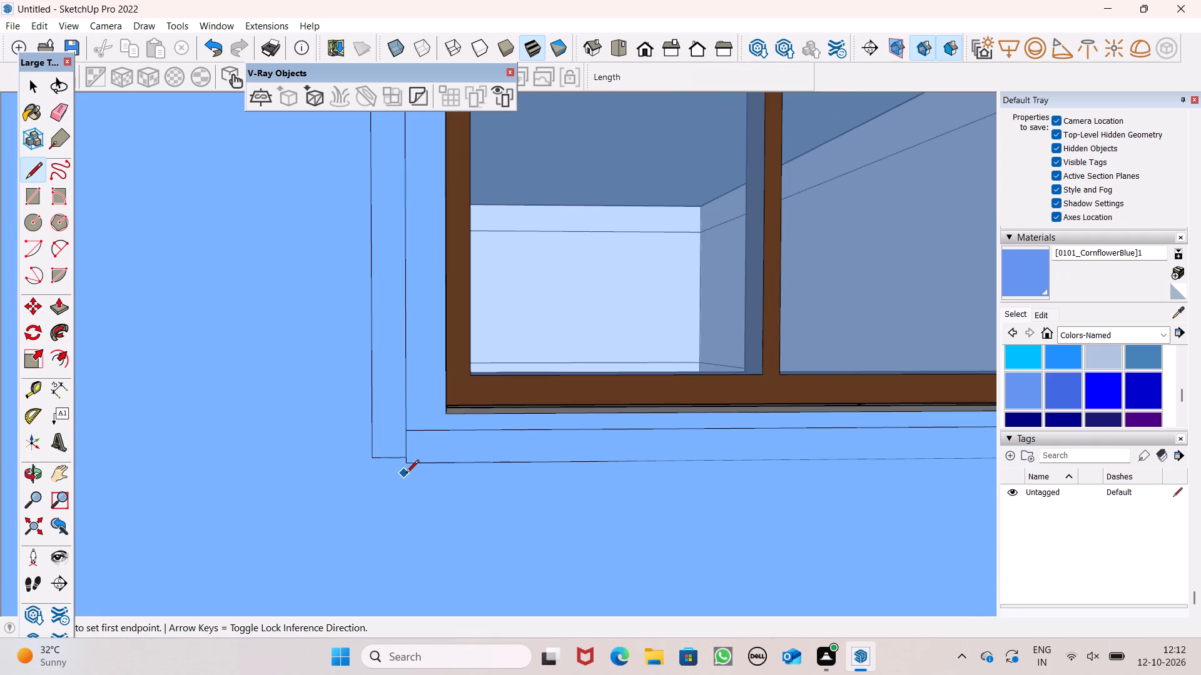
{"action": "left_click", "coordinate": [410, 461]}
{"action": "left_click", "coordinate": [369, 468]}
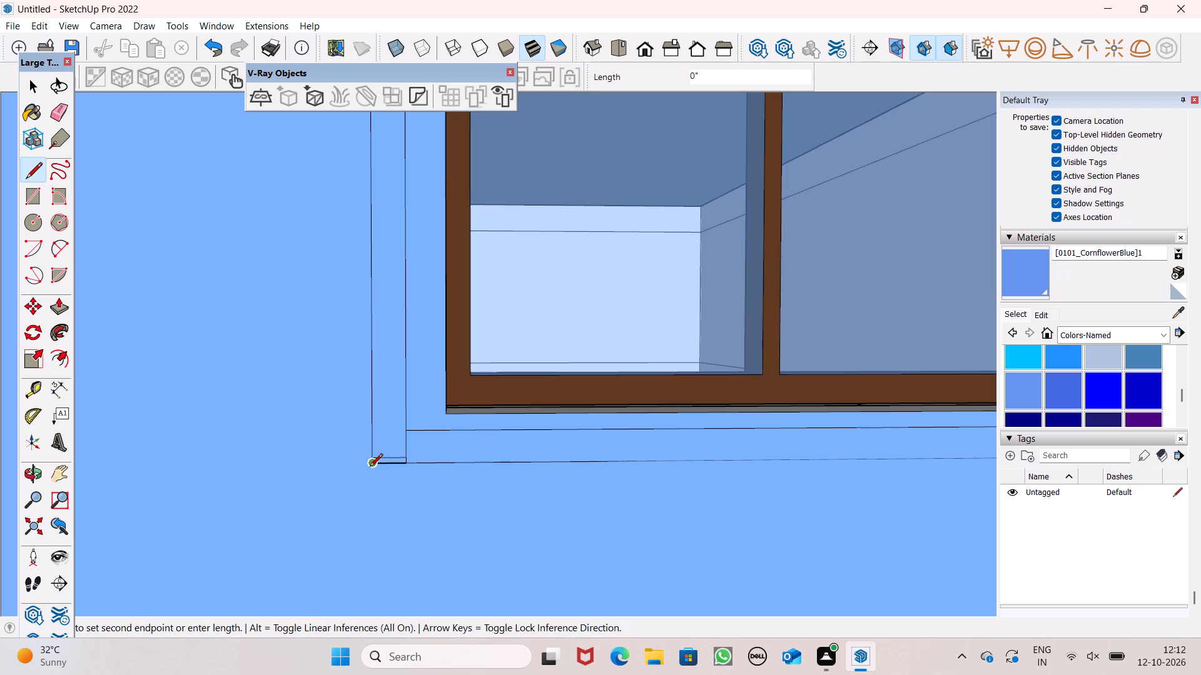
{"action": "left_click", "coordinate": [372, 456]}
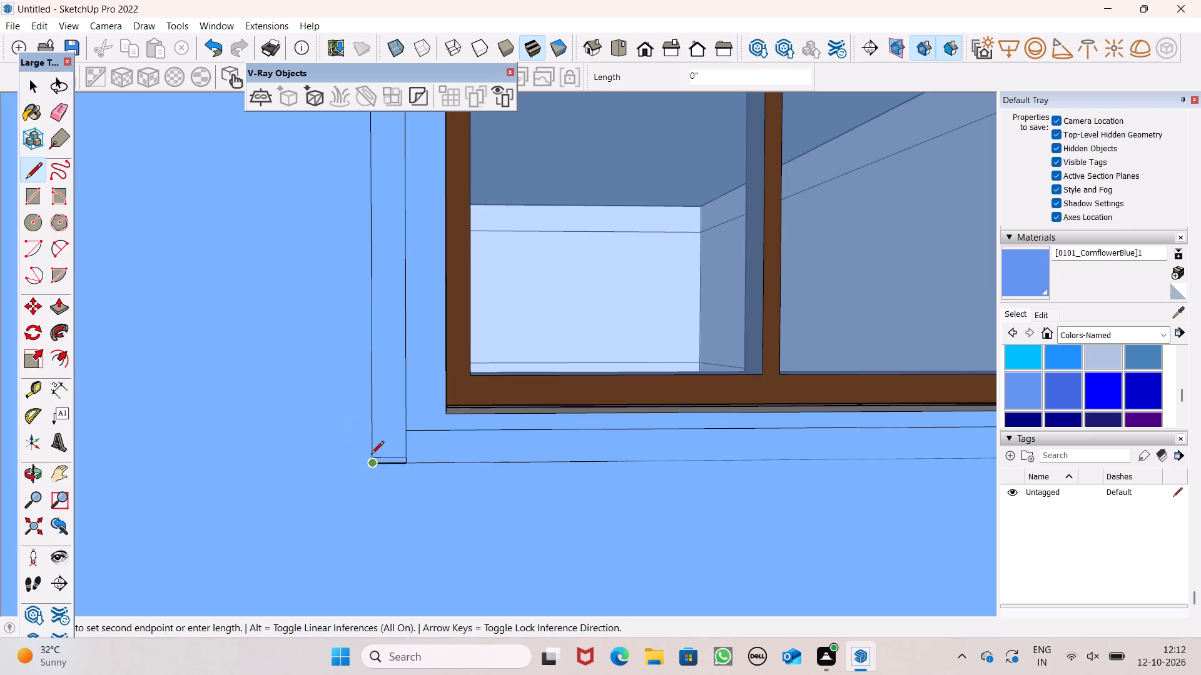
{"action": "left_click", "coordinate": [373, 454]}
{"action": "key", "text": "space"}
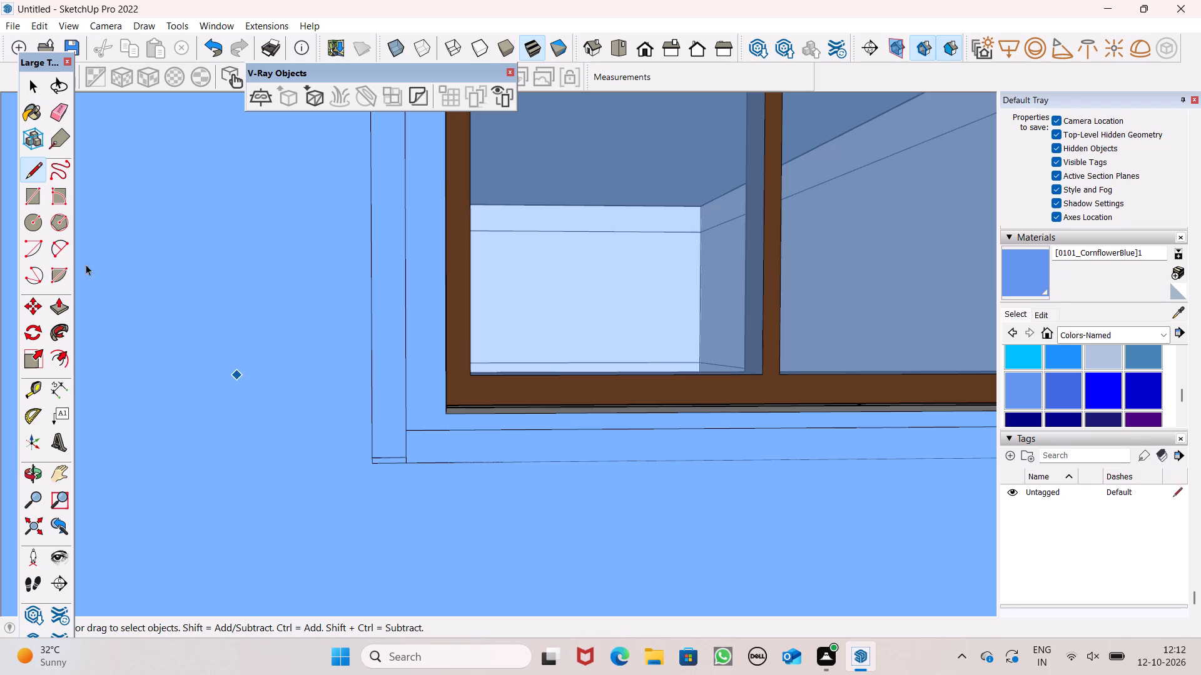
Erase the leftover dividing lines at both bottom corners of the trim outline so the strips merge.
{"action": "left_click", "coordinate": [63, 106]}
{"action": "scroll", "coordinate": [407, 497], "scroll_direction": "up", "scroll_amount": 2}
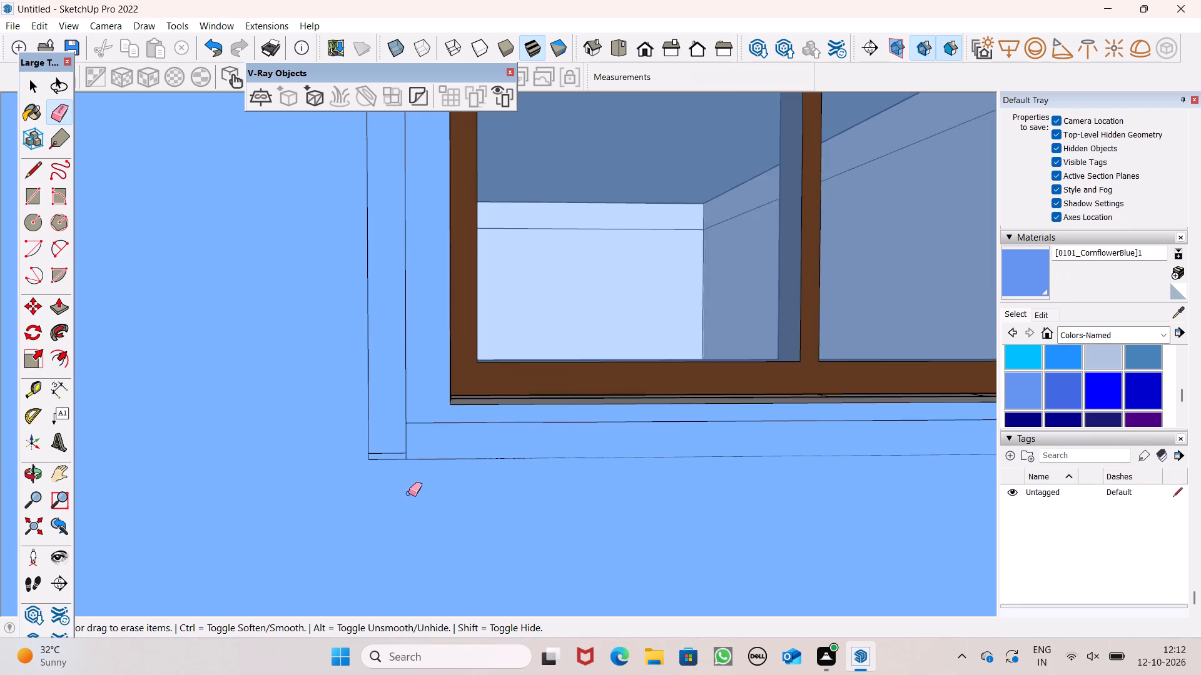
{"action": "scroll", "coordinate": [408, 493], "scroll_direction": "up", "scroll_amount": 4}
{"action": "left_click_drag", "start_coordinate": [378, 427], "coordinate": [414, 437]}
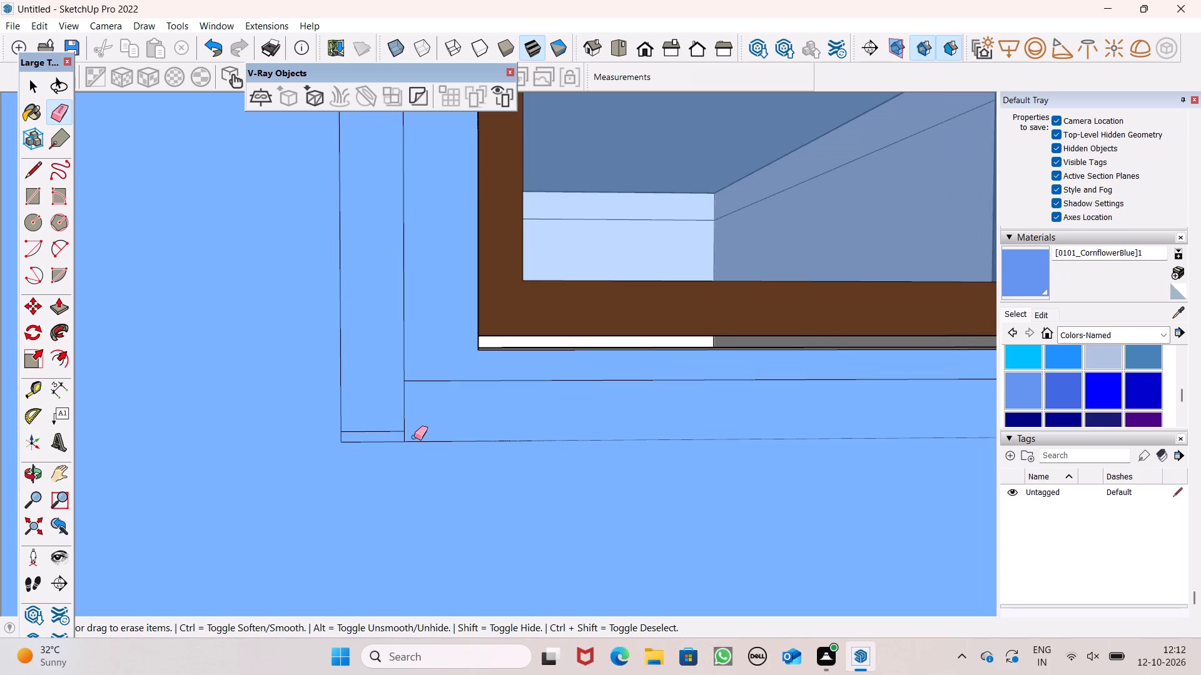
{"action": "left_click_drag", "start_coordinate": [414, 437], "coordinate": [395, 422]}
{"action": "scroll", "coordinate": [307, 437], "scroll_direction": "down", "scroll_amount": 11}
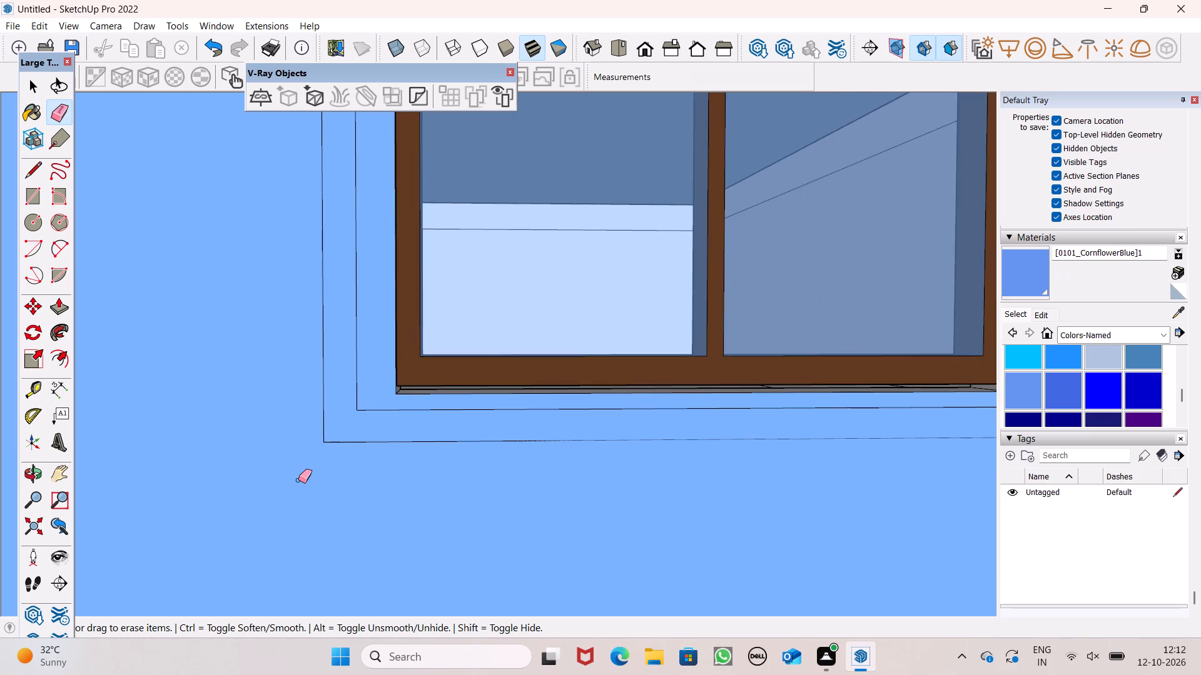
{"action": "scroll", "coordinate": [298, 480], "scroll_direction": "down", "scroll_amount": 4}
{"action": "scroll", "coordinate": [796, 461], "scroll_direction": "up", "scroll_amount": 6}
{"action": "left_click_drag", "start_coordinate": [786, 429], "coordinate": [805, 431]}
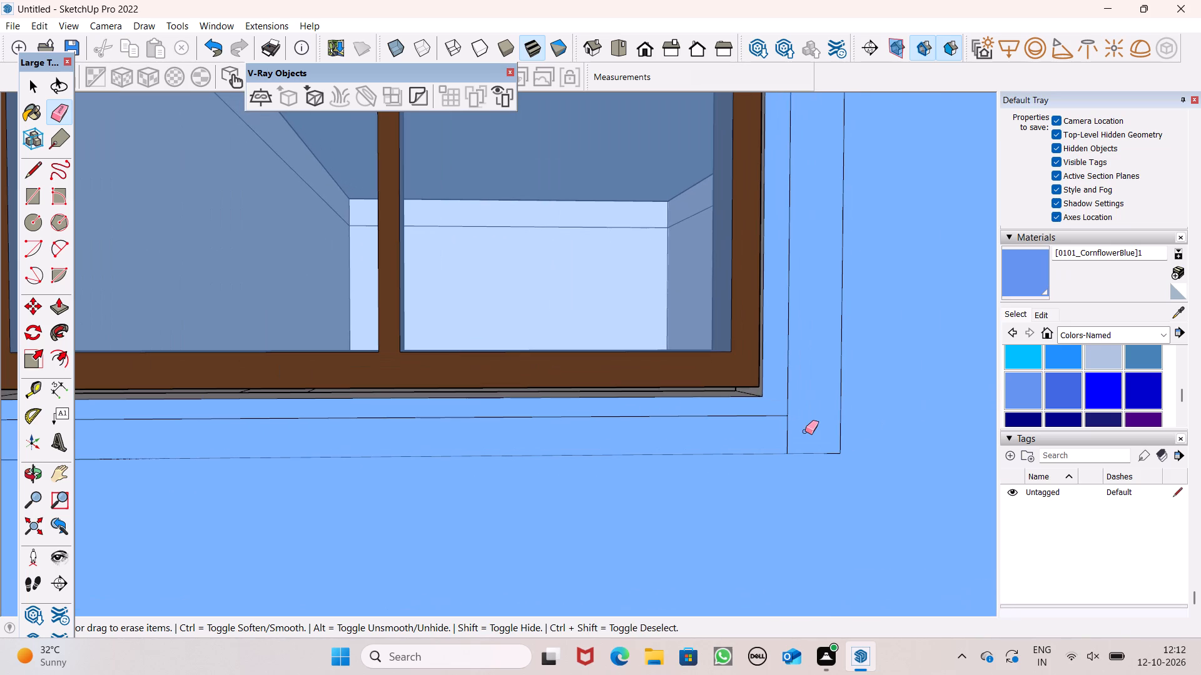
{"action": "left_click_drag", "start_coordinate": [805, 431], "coordinate": [792, 437]}
Erase the leftover dividing lines at both top corners so the trim becomes one continuous frame around the window.
{"action": "scroll", "coordinate": [807, 463], "scroll_direction": "down", "scroll_amount": 12}
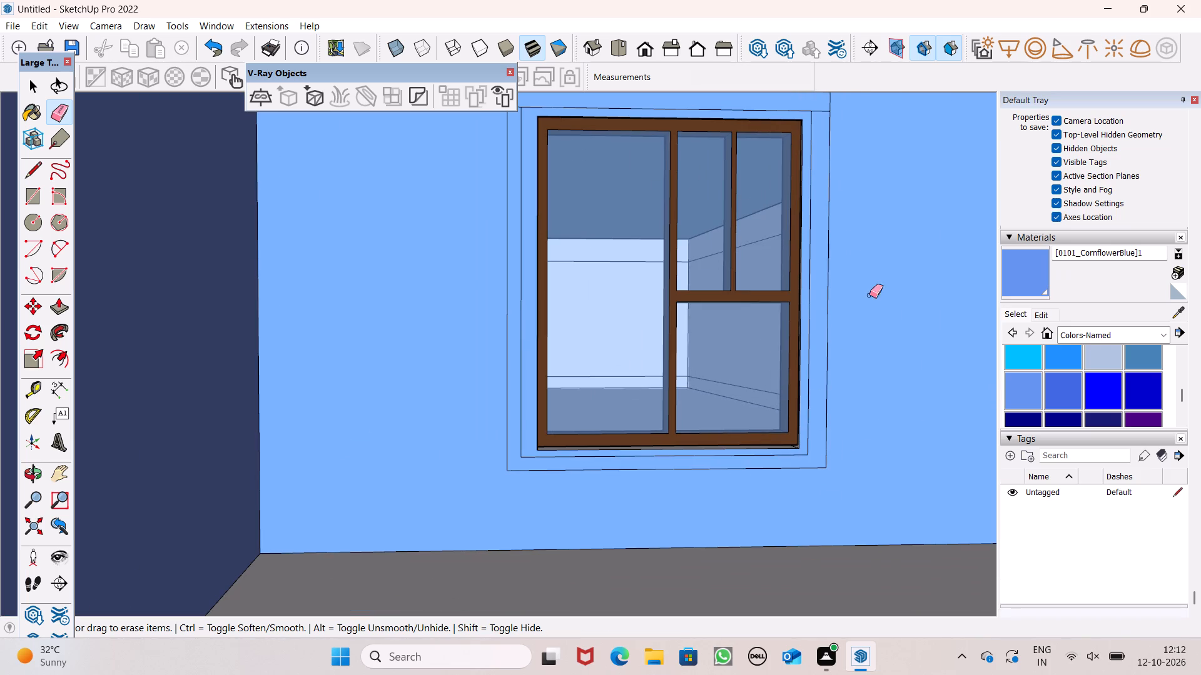
{"action": "scroll", "coordinate": [705, 171], "scroll_direction": "down", "scroll_amount": 3}
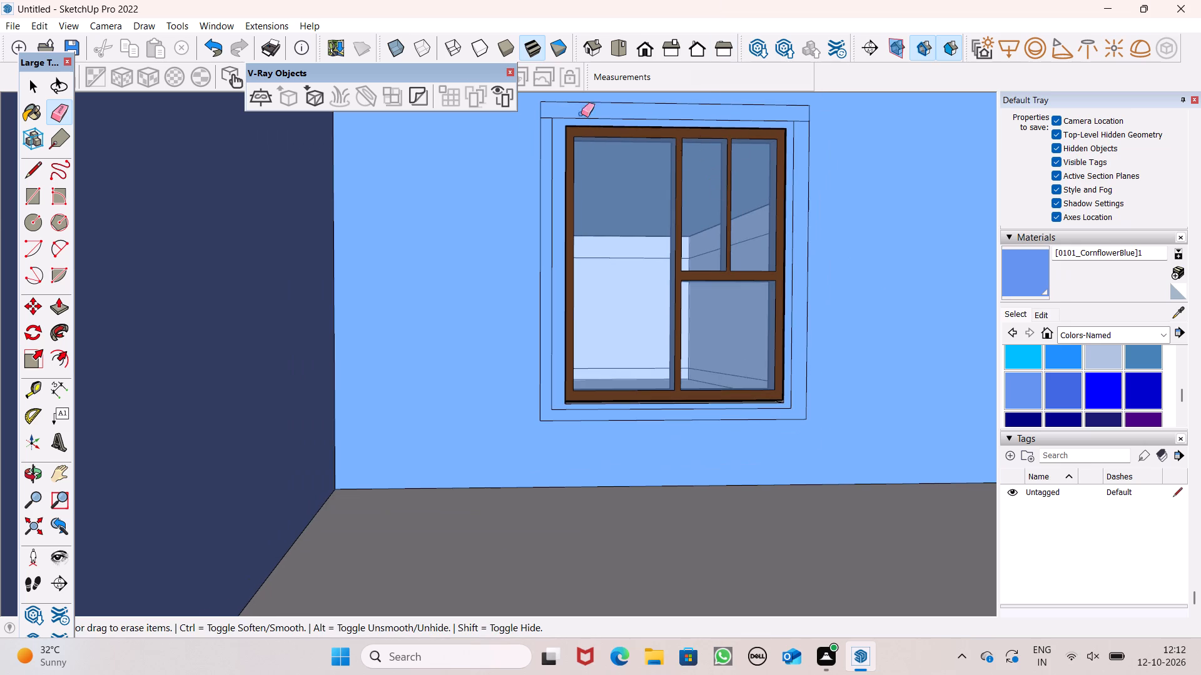
{"action": "left_click", "coordinate": [646, 56]}
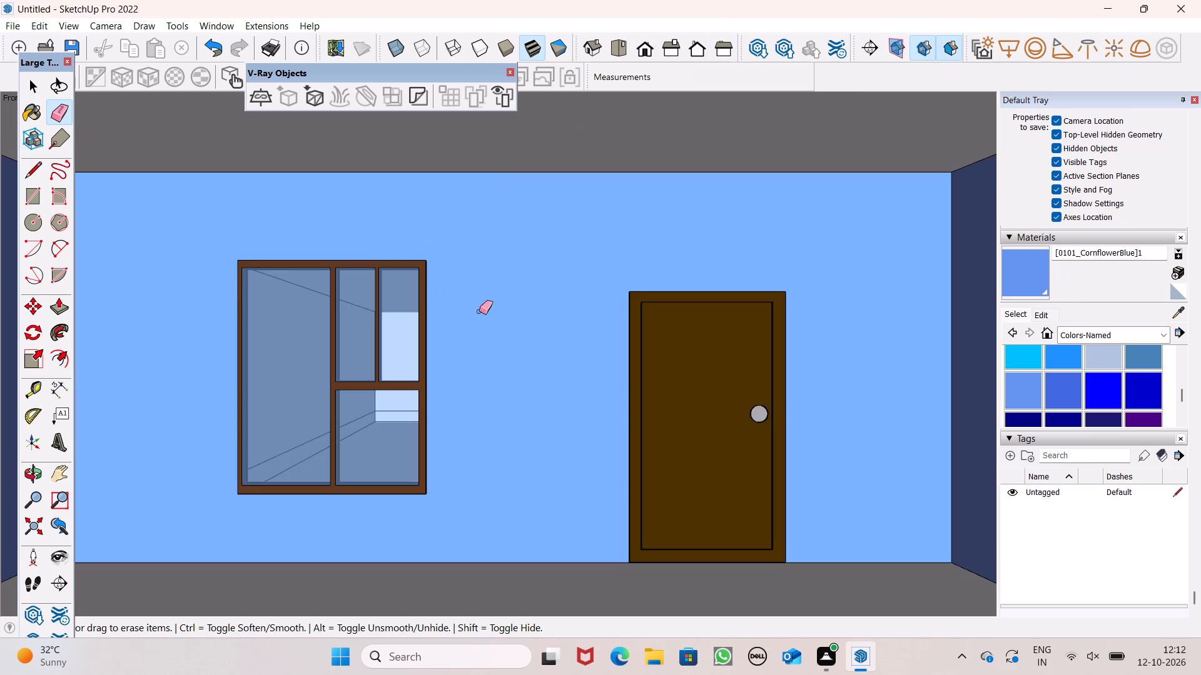
{"action": "scroll", "coordinate": [497, 301], "scroll_direction": "down", "scroll_amount": 13}
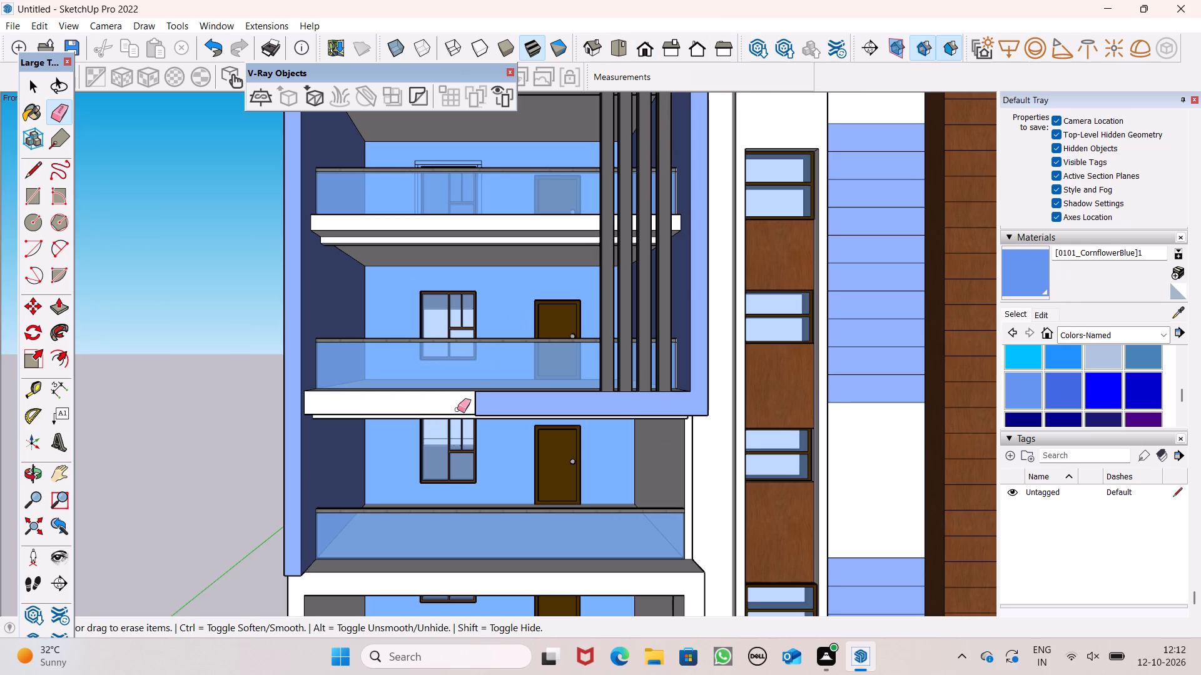
{"action": "middle_click_drag", "start_coordinate": [478, 263], "coordinate": [489, 374]}
{"action": "scroll", "coordinate": [487, 254], "scroll_direction": "up", "scroll_amount": 5}
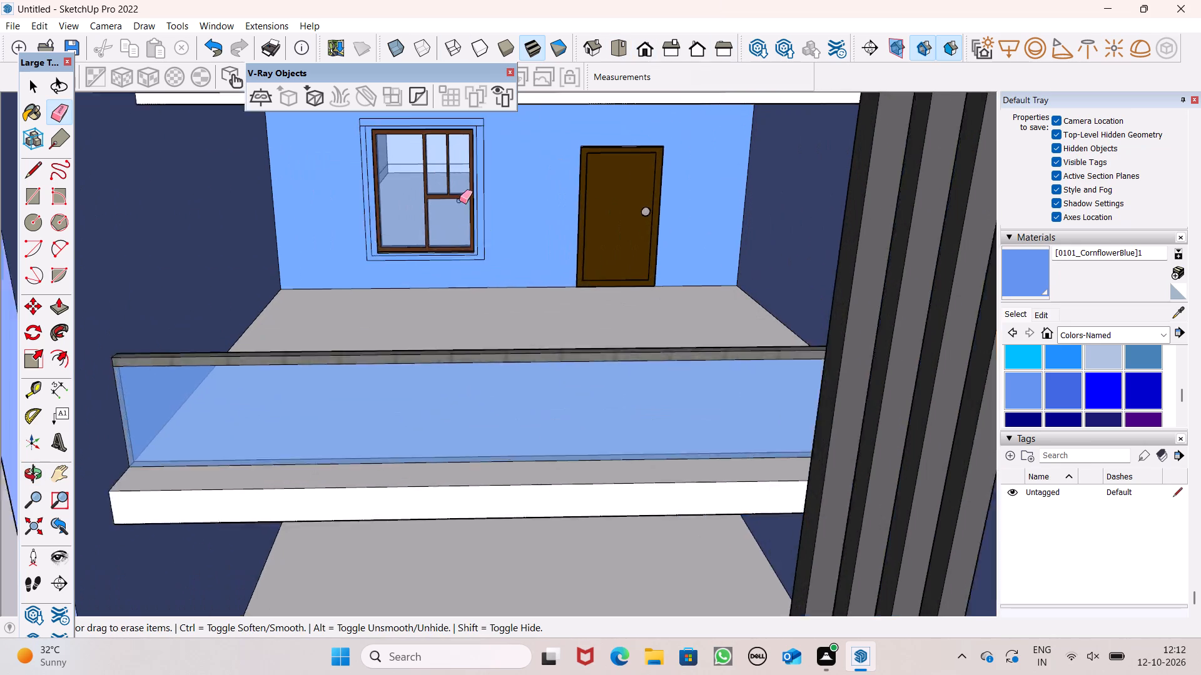
{"action": "scroll", "coordinate": [459, 201], "scroll_direction": "up", "scroll_amount": 1}
{"action": "scroll", "coordinate": [341, 308], "scroll_direction": "down", "scroll_amount": 3}
{"action": "scroll", "coordinate": [384, 177], "scroll_direction": "up", "scroll_amount": 6}
{"action": "middle_click_drag", "start_coordinate": [385, 178], "coordinate": [393, 112]}
{"action": "scroll", "coordinate": [393, 112], "scroll_direction": "up", "scroll_amount": 8}
{"action": "scroll", "coordinate": [295, 189], "scroll_direction": "up", "scroll_amount": 6}
{"action": "left_click_drag", "start_coordinate": [273, 174], "coordinate": [266, 191]}
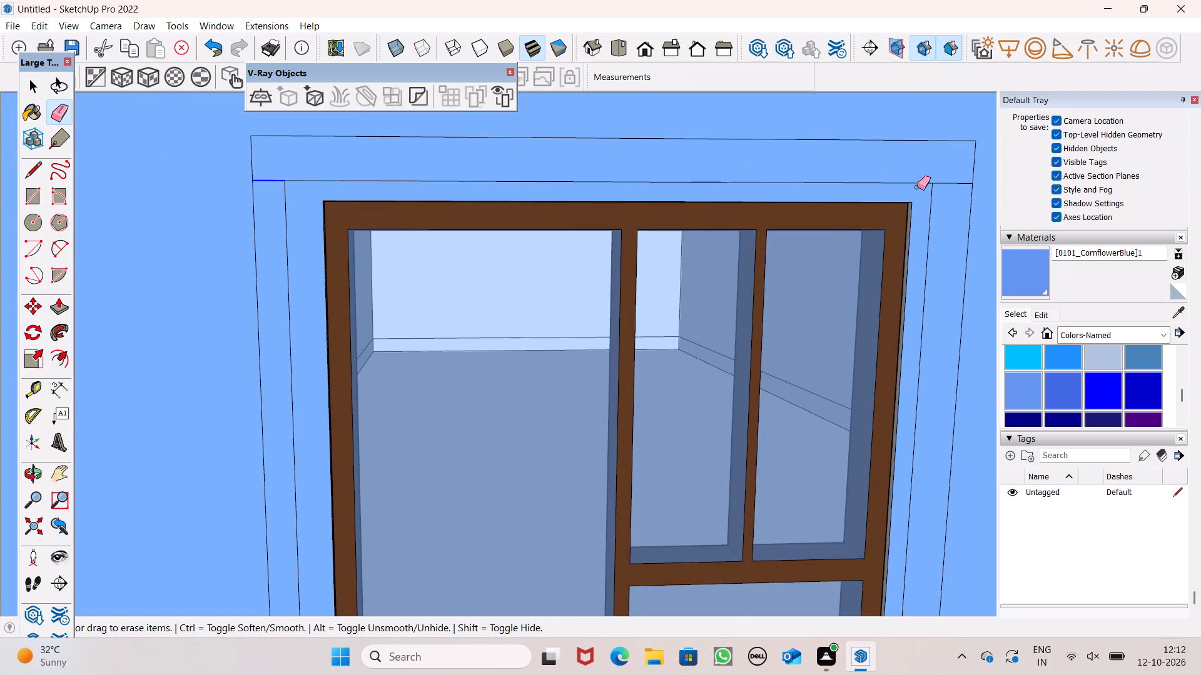
{"action": "left_click_drag", "start_coordinate": [958, 189], "coordinate": [951, 182]}
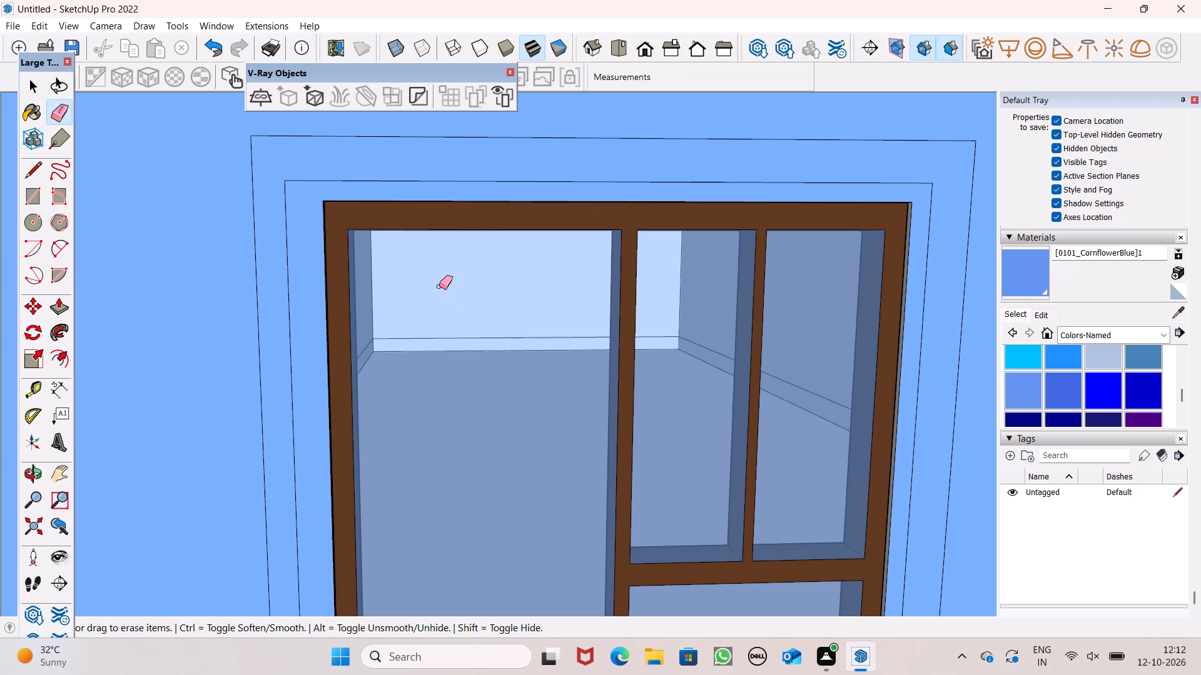
Make a group from the trim frame's face and its bounding edges.
{"action": "key", "text": "space"}
{"action": "scroll", "coordinate": [428, 277], "scroll_direction": "down", "scroll_amount": 2}
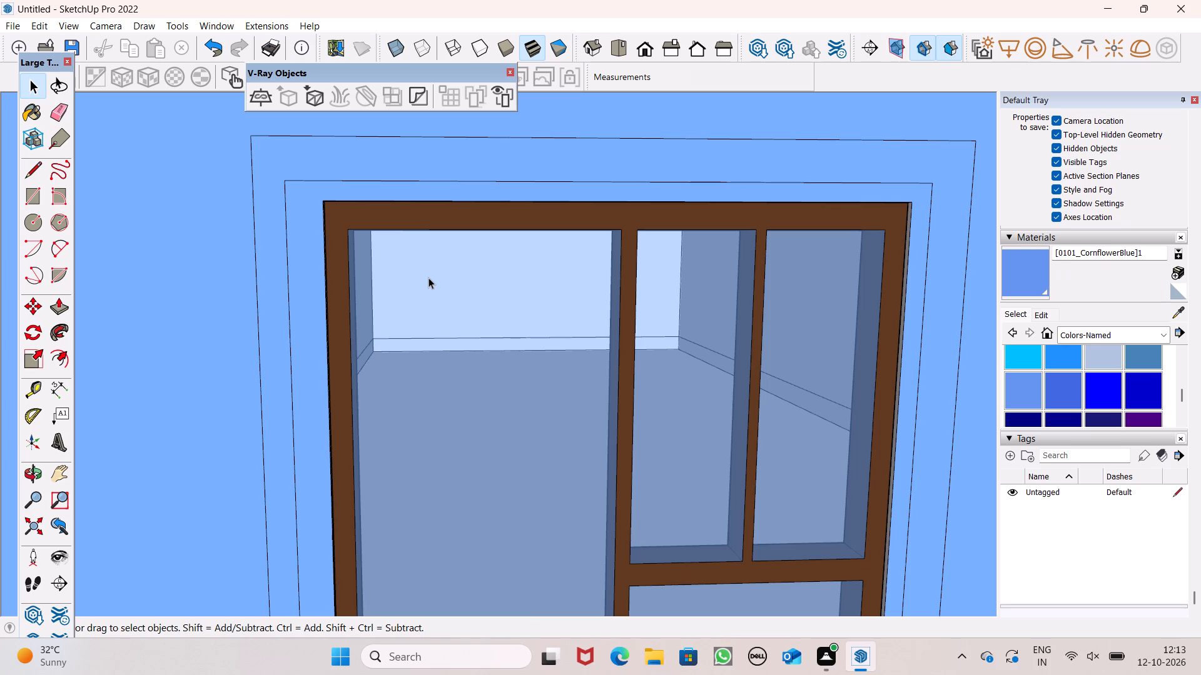
{"action": "scroll", "coordinate": [428, 277], "scroll_direction": "down", "scroll_amount": 2}
{"action": "scroll", "coordinate": [680, 209], "scroll_direction": "down", "scroll_amount": 5}
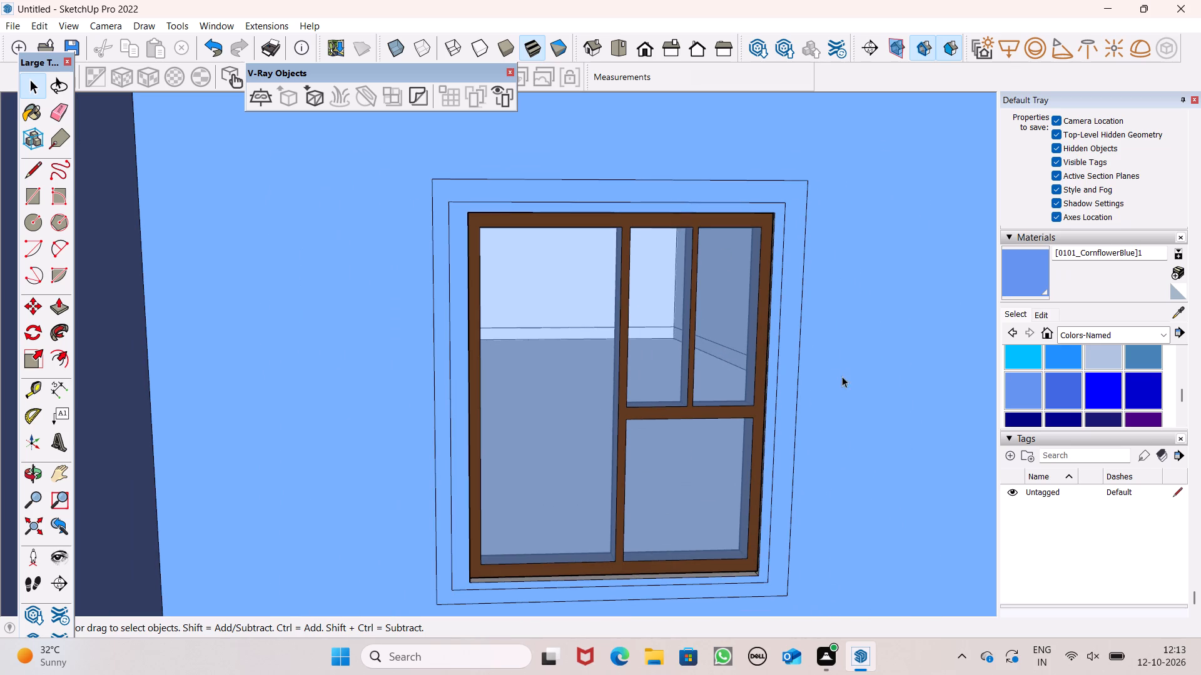
{"action": "double_click", "coordinate": [793, 357]}
{"action": "right_click", "coordinate": [793, 357]}
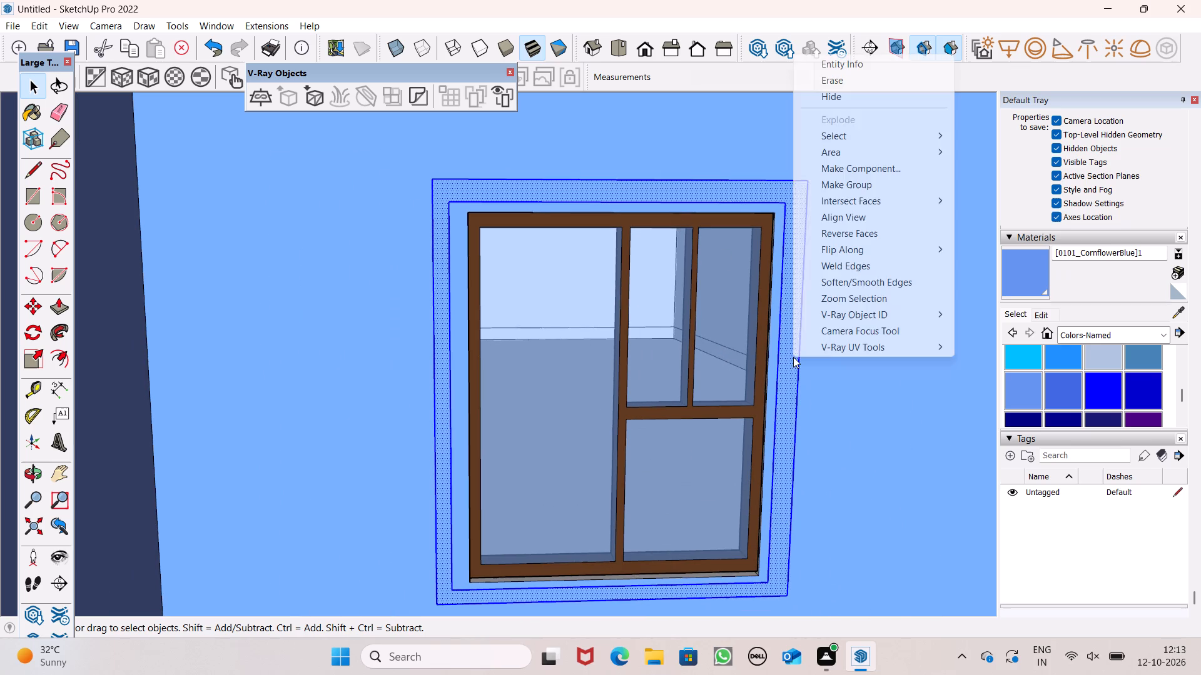
{"action": "left_click", "coordinate": [859, 186]}
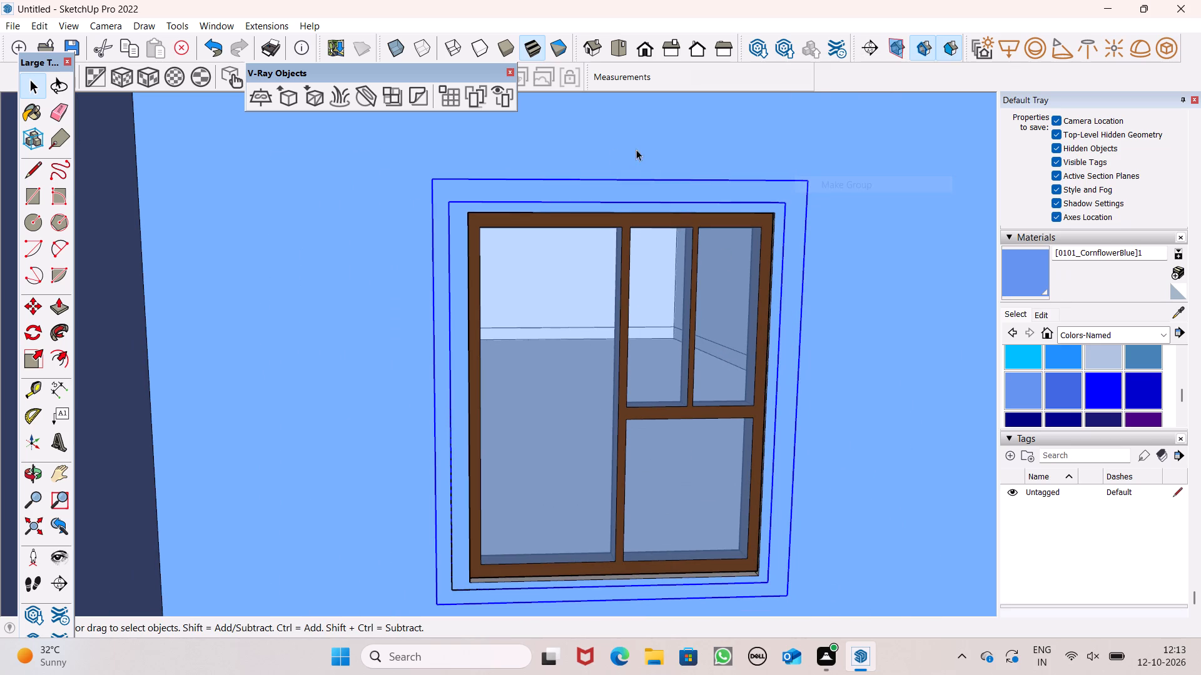
Move the trim frame group down to the balcony window one floor below.
{"action": "scroll", "coordinate": [636, 195], "scroll_direction": "down", "scroll_amount": 5}
{"action": "scroll", "coordinate": [644, 254], "scroll_direction": "down", "scroll_amount": 8}
{"action": "scroll", "coordinate": [690, 311], "scroll_direction": "down", "scroll_amount": 4}
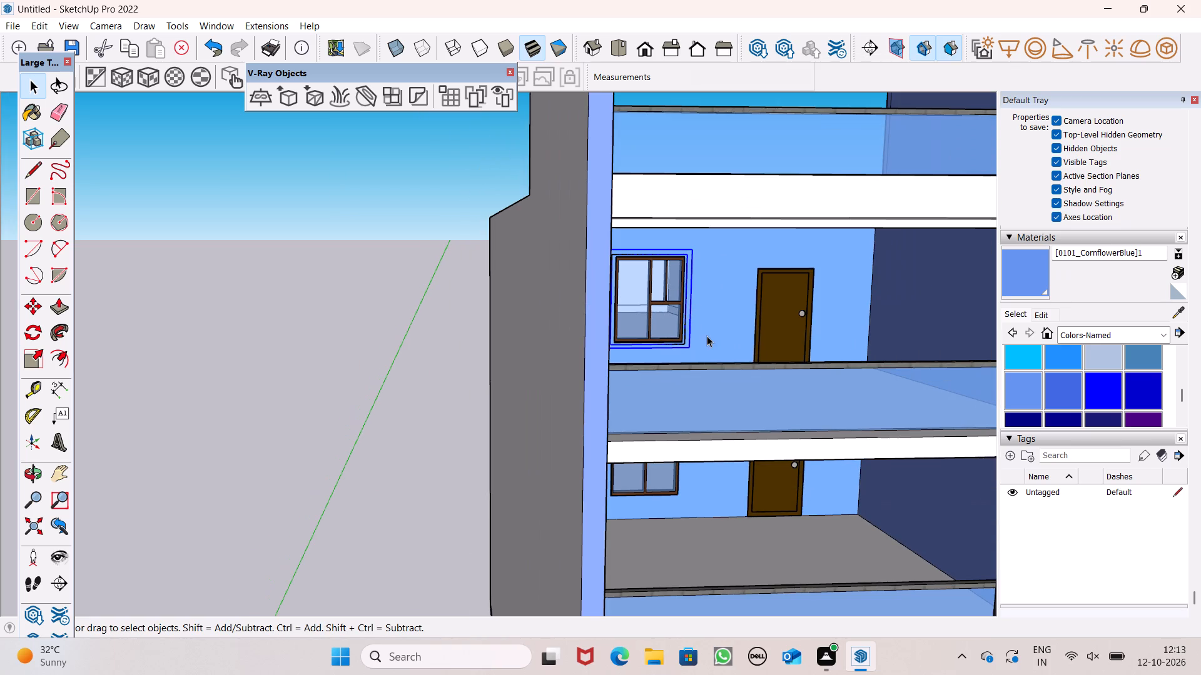
{"action": "middle_click_drag", "start_coordinate": [814, 376], "coordinate": [723, 376]}
{"action": "key", "text": "m"}
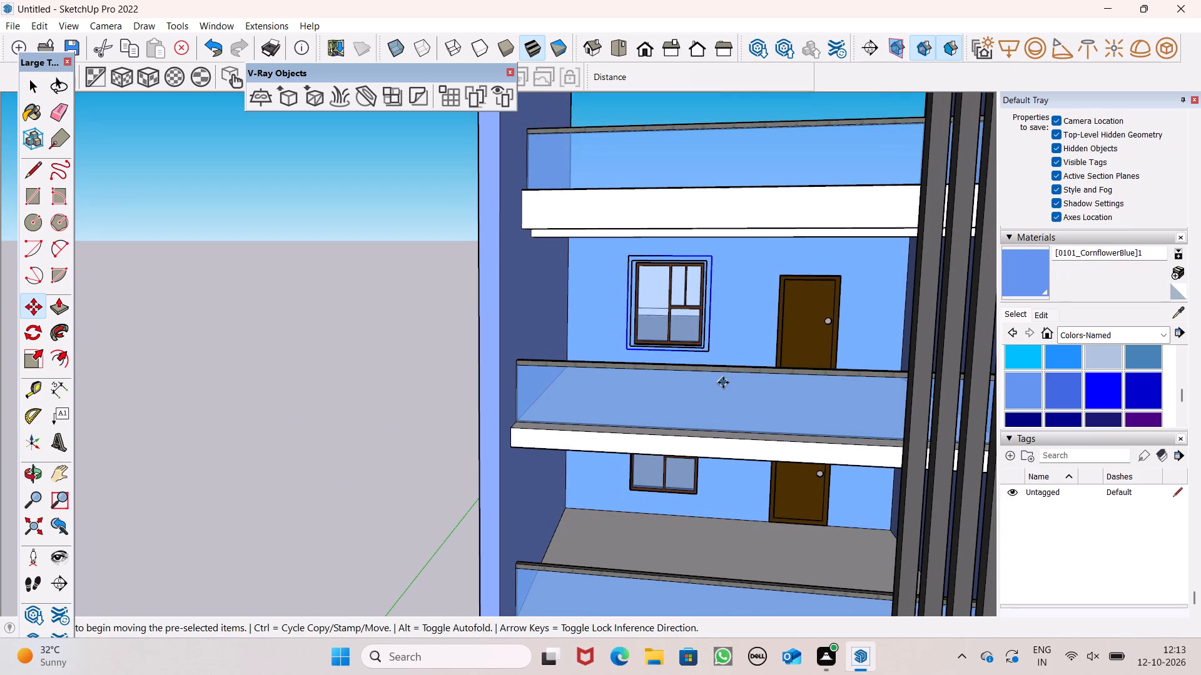
{"action": "key", "text": "Return"}
{"action": "left_click_drag", "start_coordinate": [712, 354], "coordinate": [715, 362]}
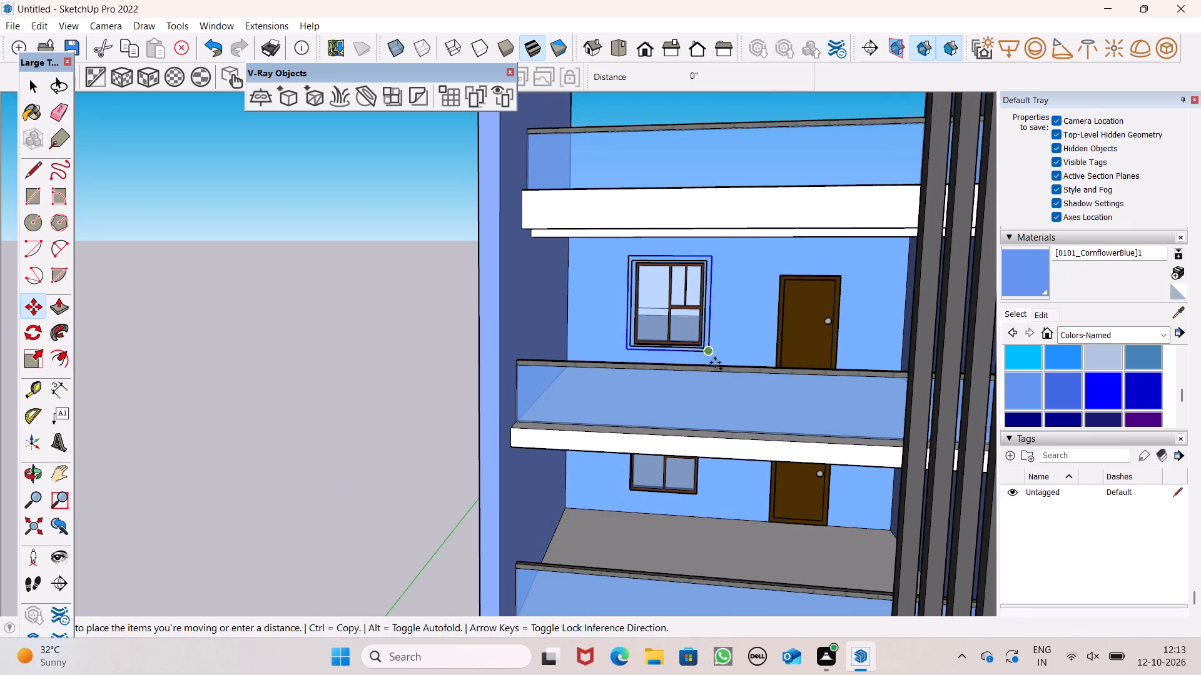
{"action": "left_click_drag", "start_coordinate": [715, 362], "coordinate": [702, 508]}
Shift the trim frame group by its corners to line it up around the lower balcony window.
{"action": "scroll", "coordinate": [697, 504], "scroll_direction": "up", "scroll_amount": 1}
{"action": "middle_click_drag", "start_coordinate": [697, 503], "coordinate": [694, 495]}
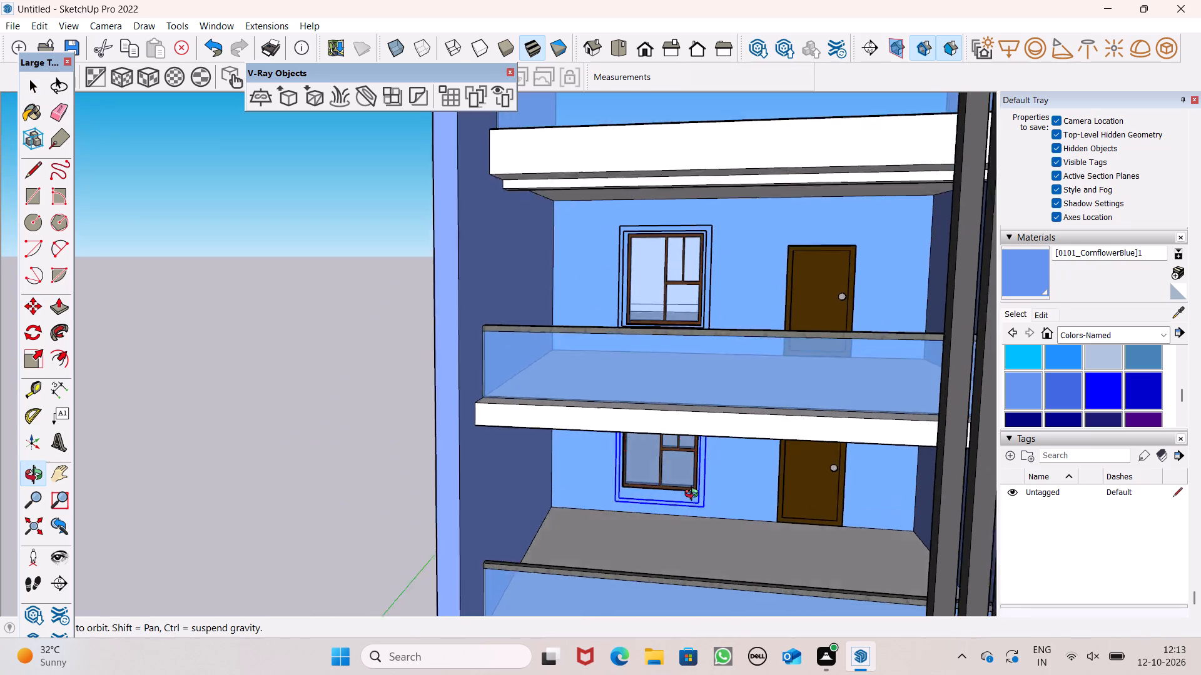
{"action": "middle_click_drag", "start_coordinate": [694, 495], "coordinate": [682, 454]}
{"action": "scroll", "coordinate": [686, 460], "scroll_direction": "up", "scroll_amount": 7}
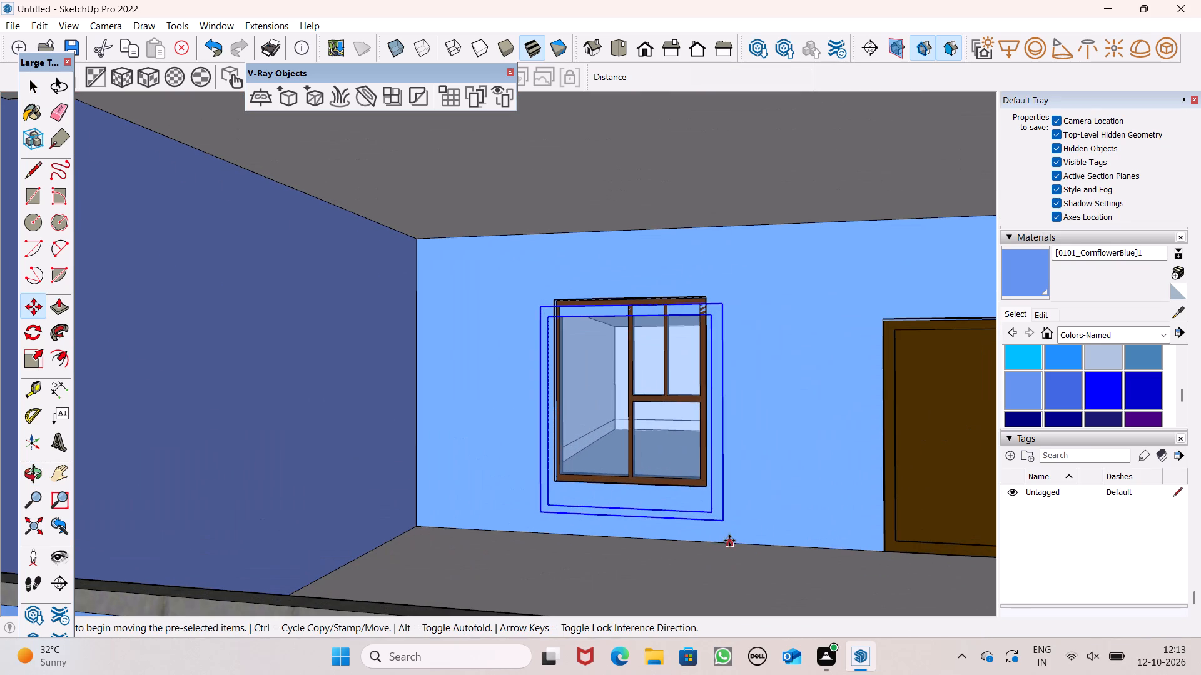
{"action": "left_click_drag", "start_coordinate": [723, 522], "coordinate": [723, 526]}
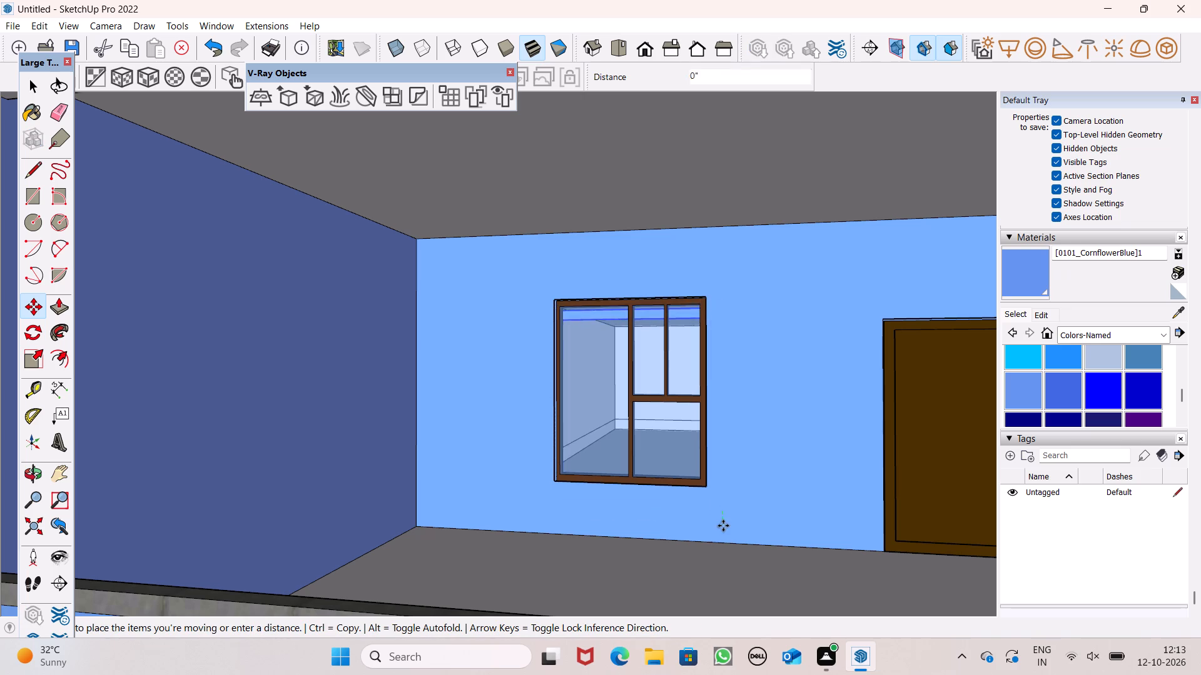
{"action": "left_click_drag", "start_coordinate": [723, 526], "coordinate": [716, 512]}
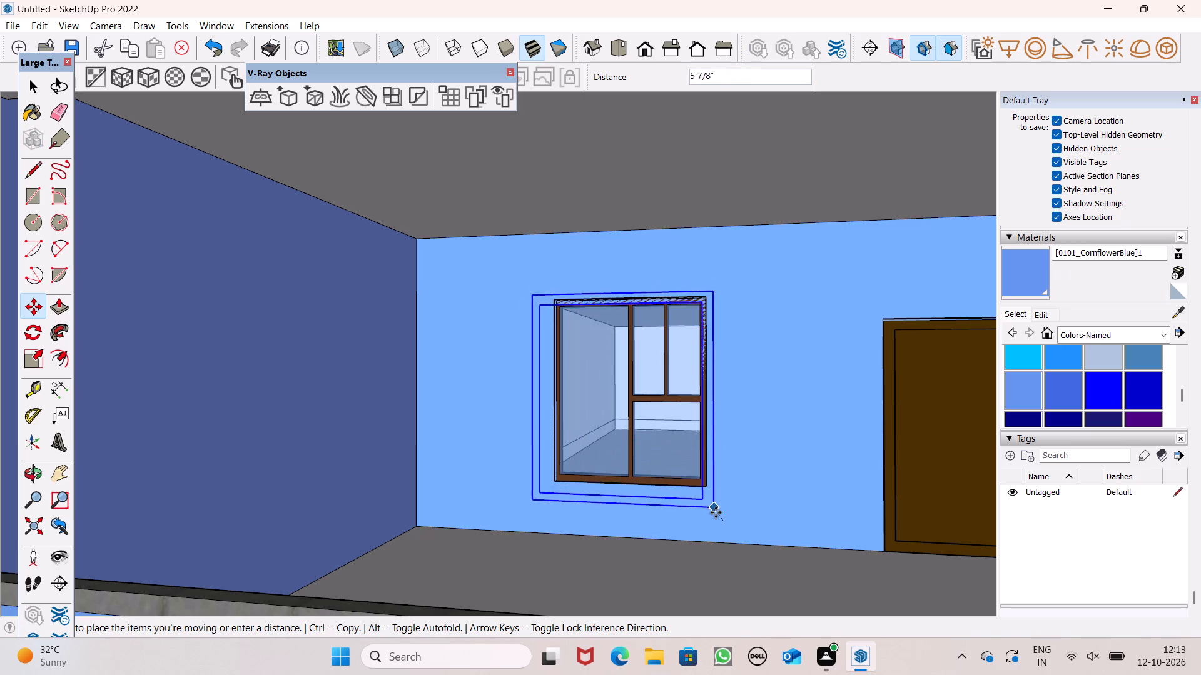
{"action": "left_click_drag", "start_coordinate": [716, 512], "coordinate": [718, 514]}
{"action": "left_click_drag", "start_coordinate": [721, 306], "coordinate": [715, 286]}
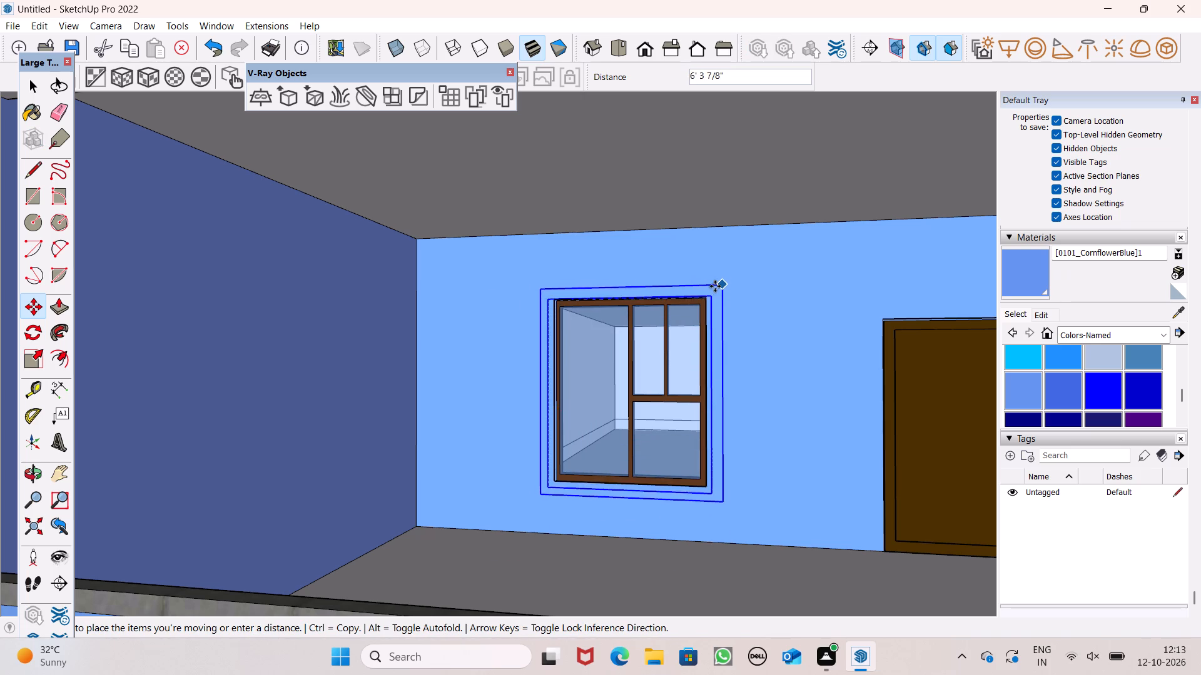
{"action": "left_click_drag", "start_coordinate": [715, 286], "coordinate": [720, 272]}
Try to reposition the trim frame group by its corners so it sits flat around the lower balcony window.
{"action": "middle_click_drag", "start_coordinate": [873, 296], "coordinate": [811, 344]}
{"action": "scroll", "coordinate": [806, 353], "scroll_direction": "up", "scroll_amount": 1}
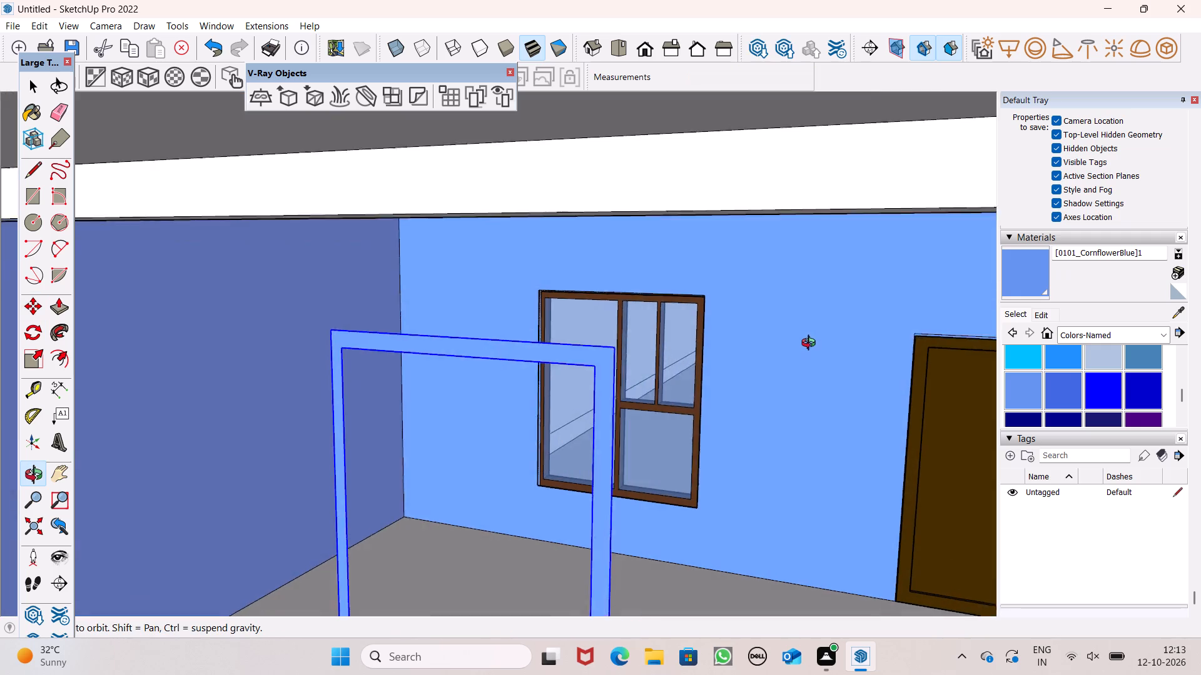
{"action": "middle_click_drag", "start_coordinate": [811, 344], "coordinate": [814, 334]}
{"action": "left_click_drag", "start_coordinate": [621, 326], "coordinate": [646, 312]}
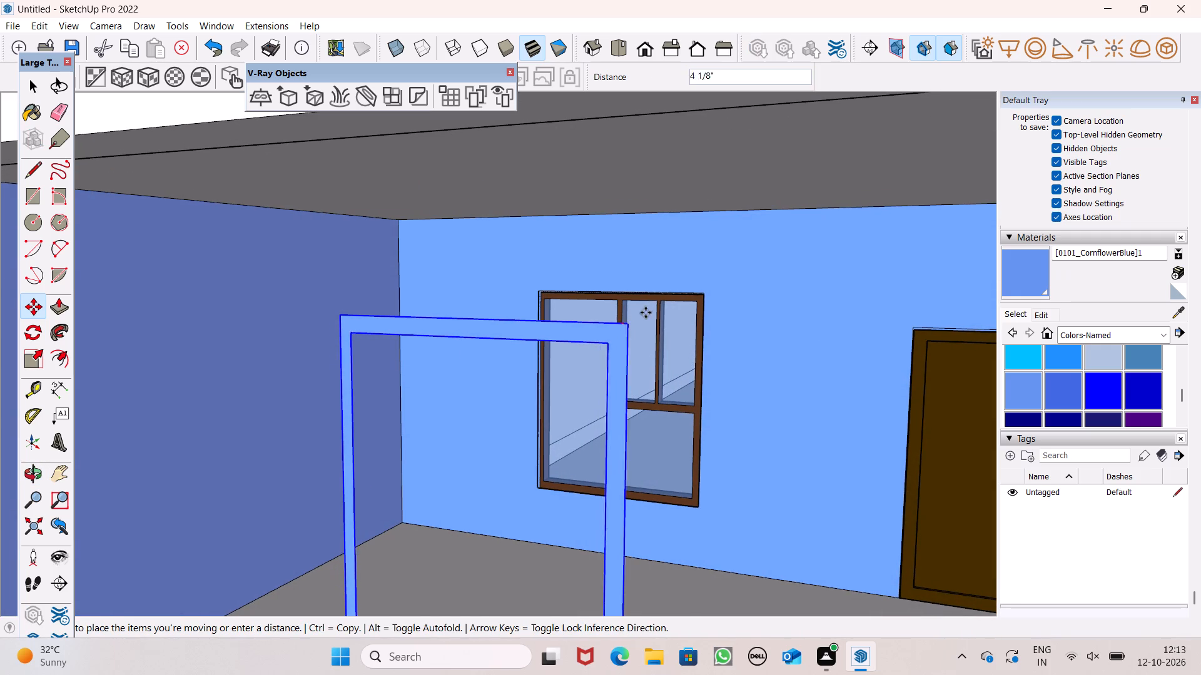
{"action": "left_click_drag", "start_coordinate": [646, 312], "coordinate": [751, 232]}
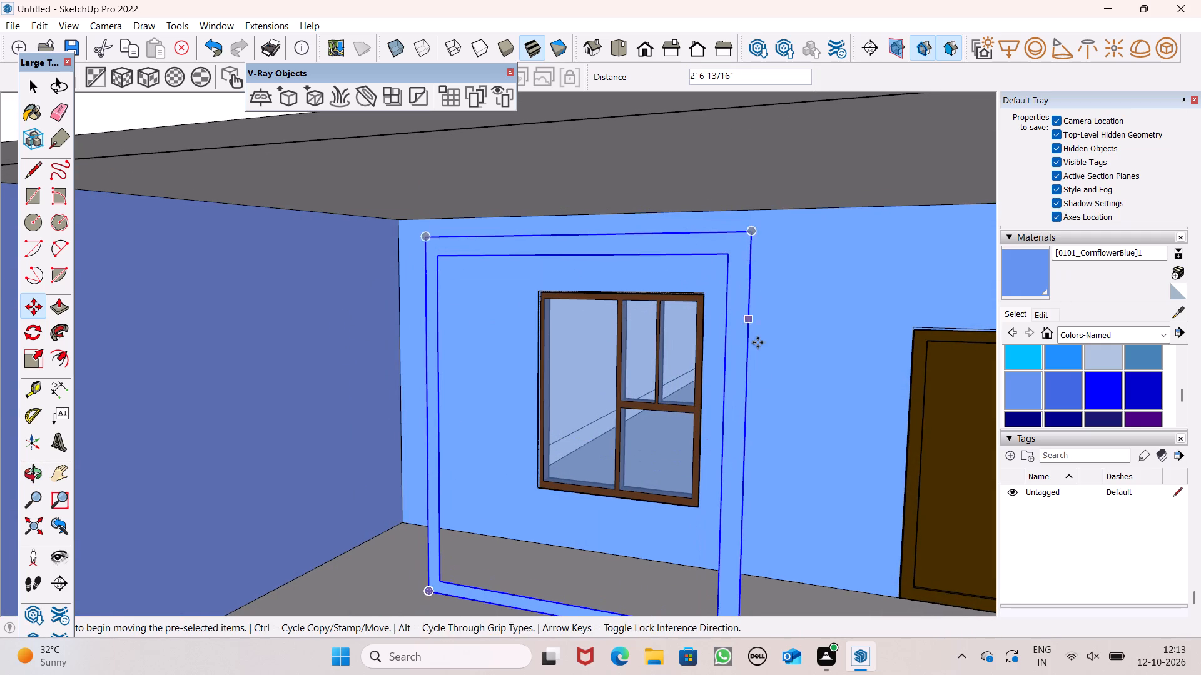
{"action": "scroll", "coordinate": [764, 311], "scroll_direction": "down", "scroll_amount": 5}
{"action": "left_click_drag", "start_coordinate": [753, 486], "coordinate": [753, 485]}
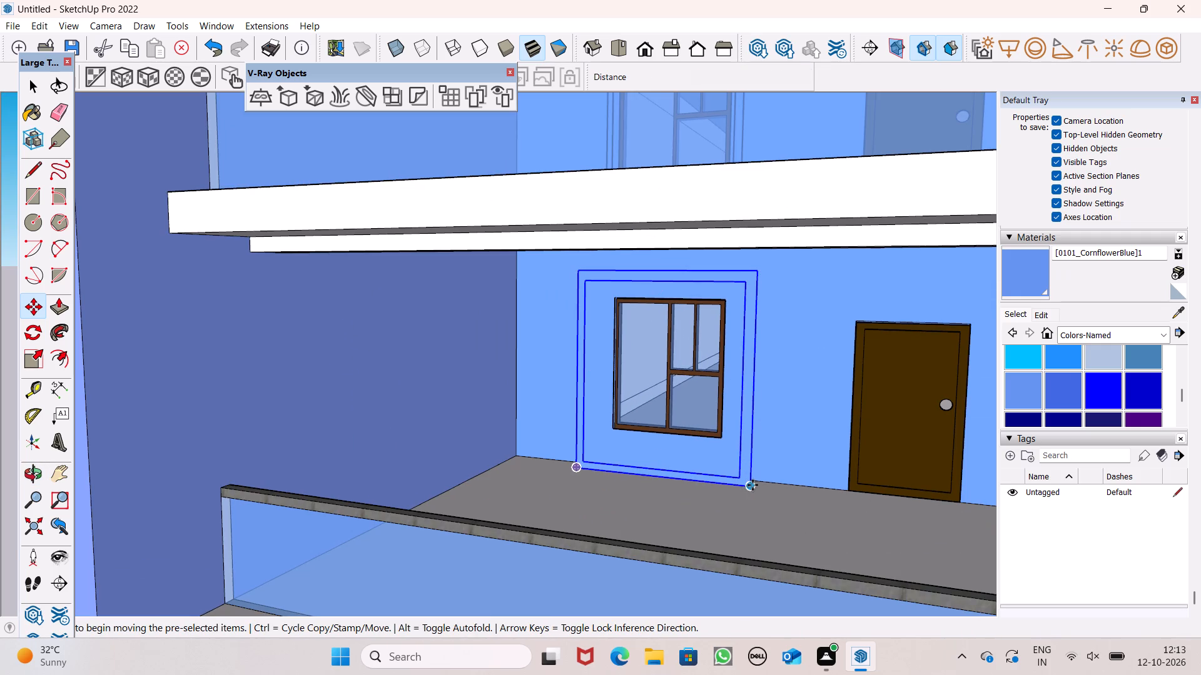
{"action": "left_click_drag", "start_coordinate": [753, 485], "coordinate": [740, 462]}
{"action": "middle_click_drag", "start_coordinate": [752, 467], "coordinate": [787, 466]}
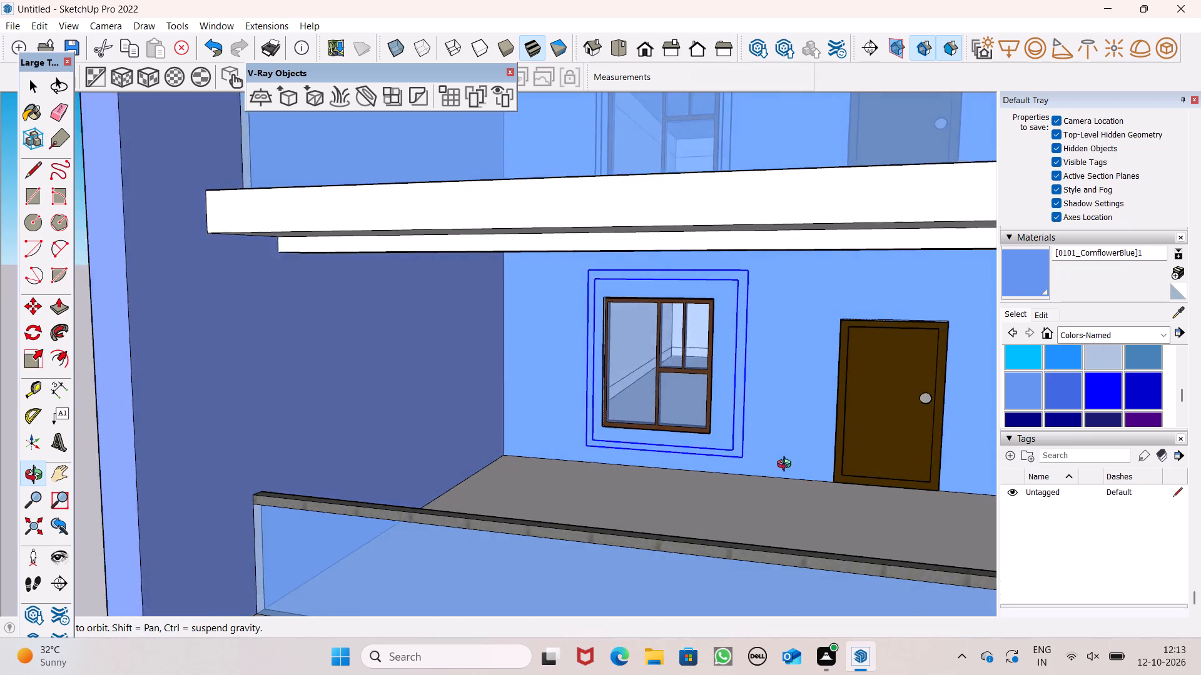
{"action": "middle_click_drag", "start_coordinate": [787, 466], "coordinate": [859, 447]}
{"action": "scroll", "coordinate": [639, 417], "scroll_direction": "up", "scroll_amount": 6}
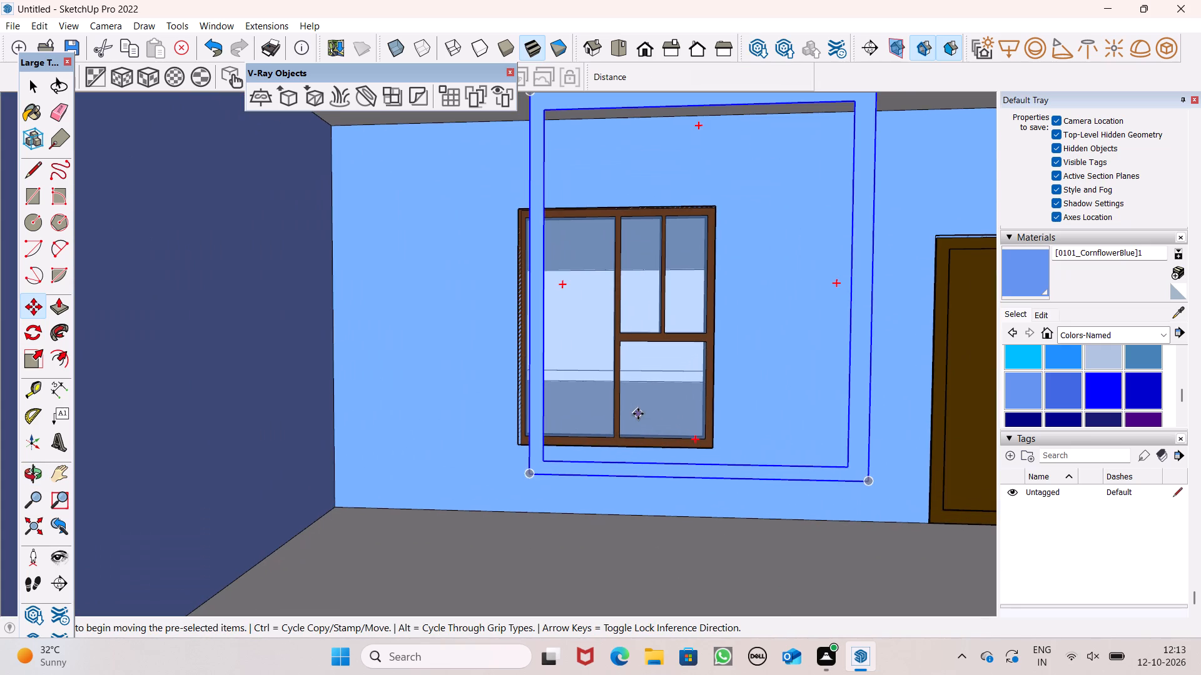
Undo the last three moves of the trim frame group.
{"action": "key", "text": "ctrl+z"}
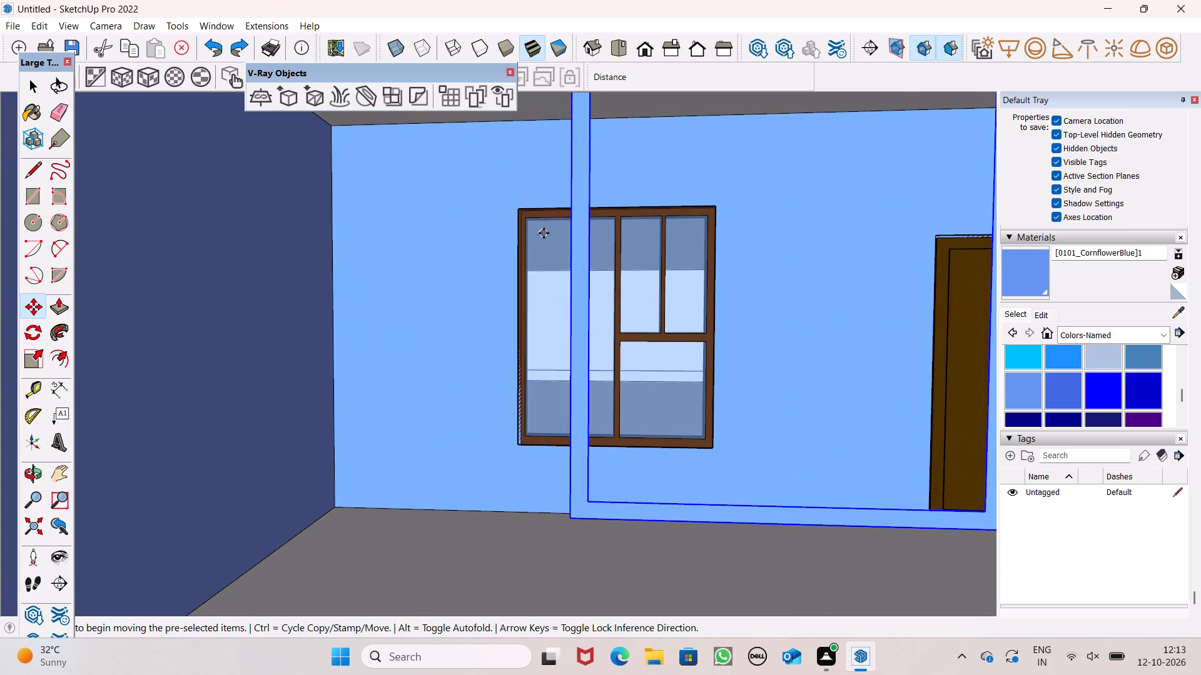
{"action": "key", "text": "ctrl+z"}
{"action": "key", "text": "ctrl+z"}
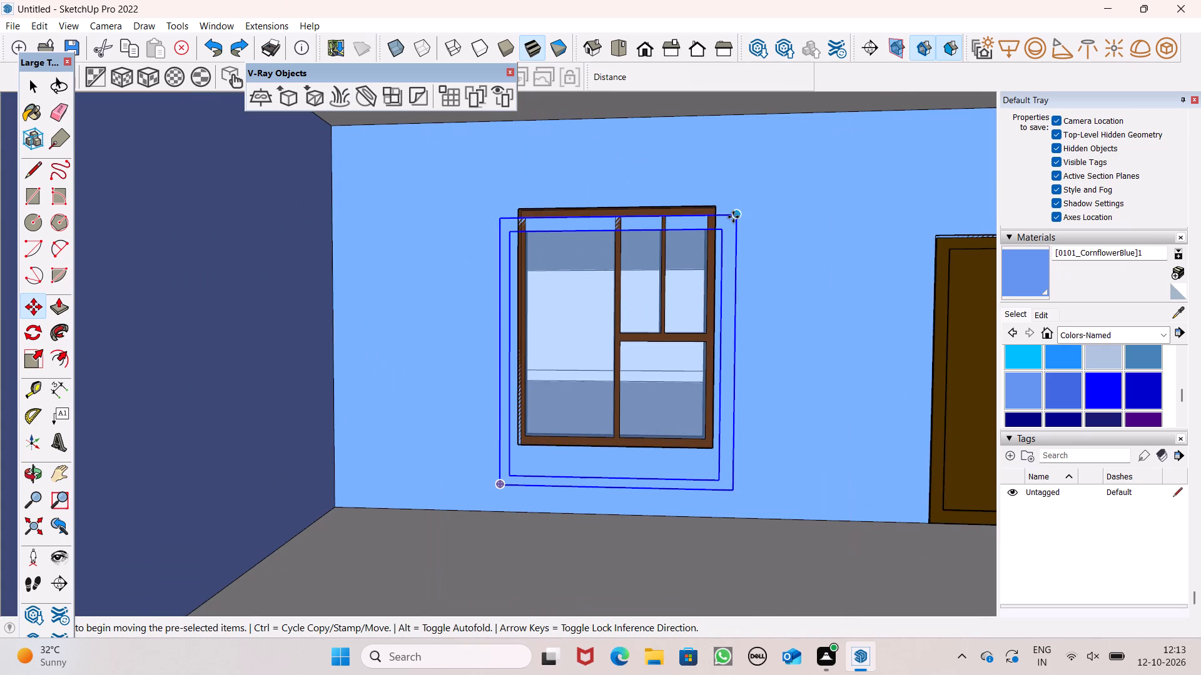
Move the trim frame group up about 9 1/8" so it fits evenly around the balcony window.
{"action": "left_click_drag", "start_coordinate": [739, 214], "coordinate": [737, 193]}
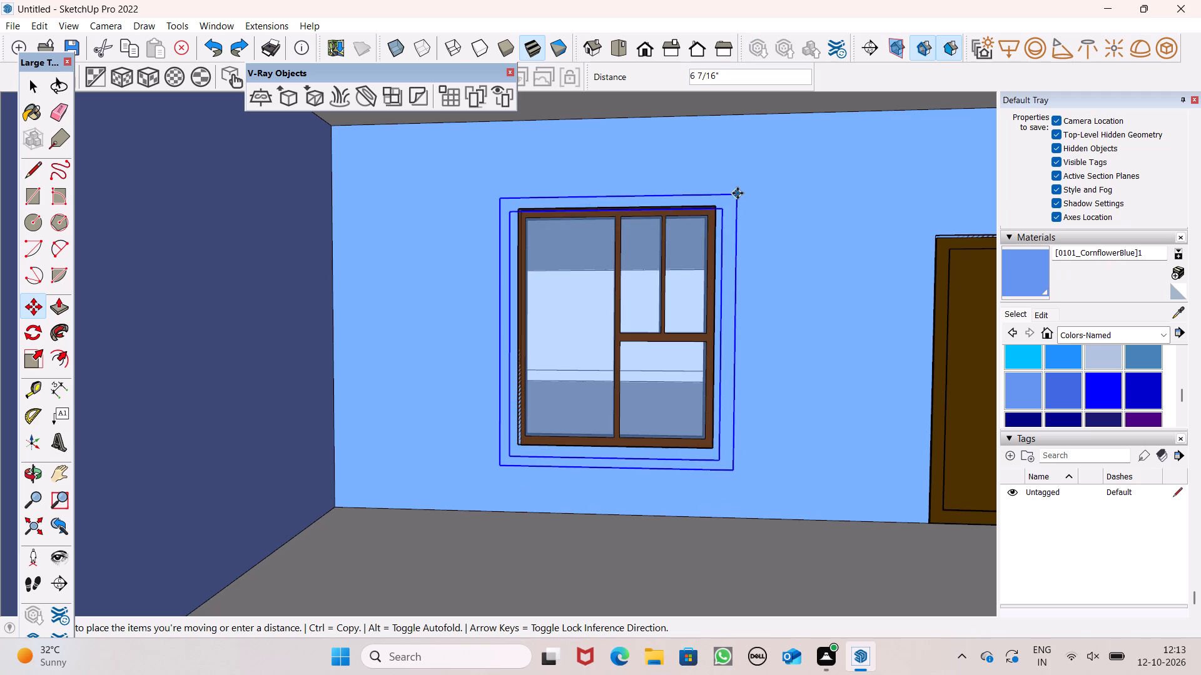
{"action": "left_click_drag", "start_coordinate": [737, 193], "coordinate": [742, 187]}
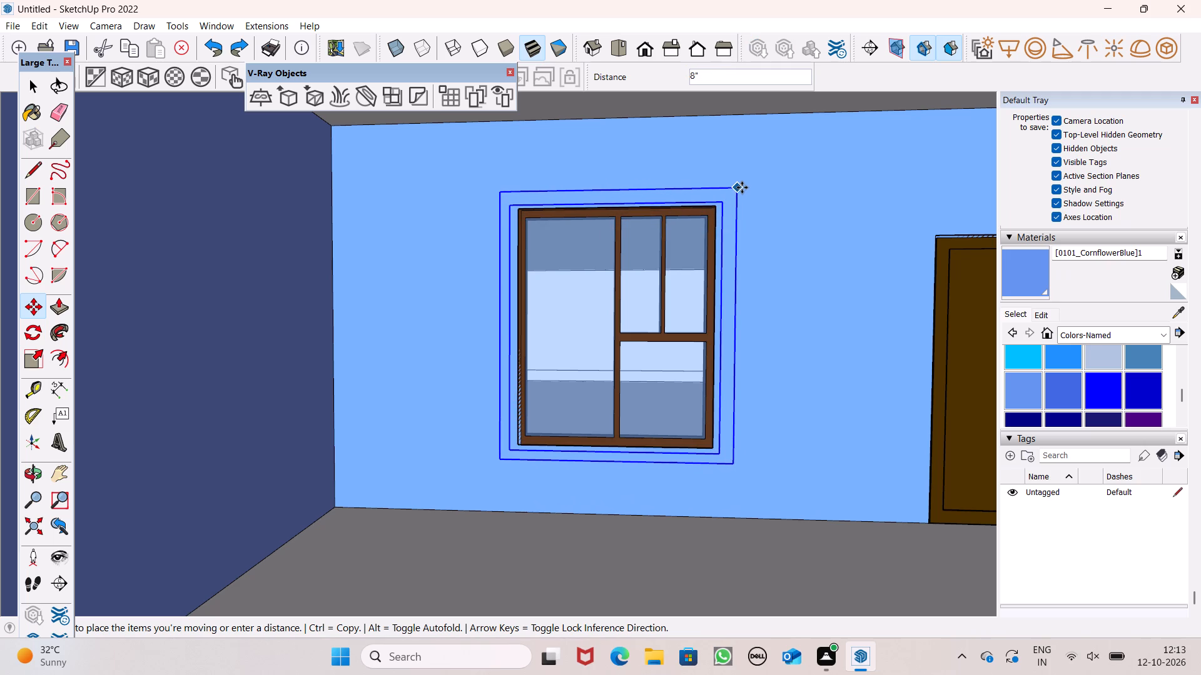
{"action": "left_click_drag", "start_coordinate": [742, 187], "coordinate": [742, 184]}
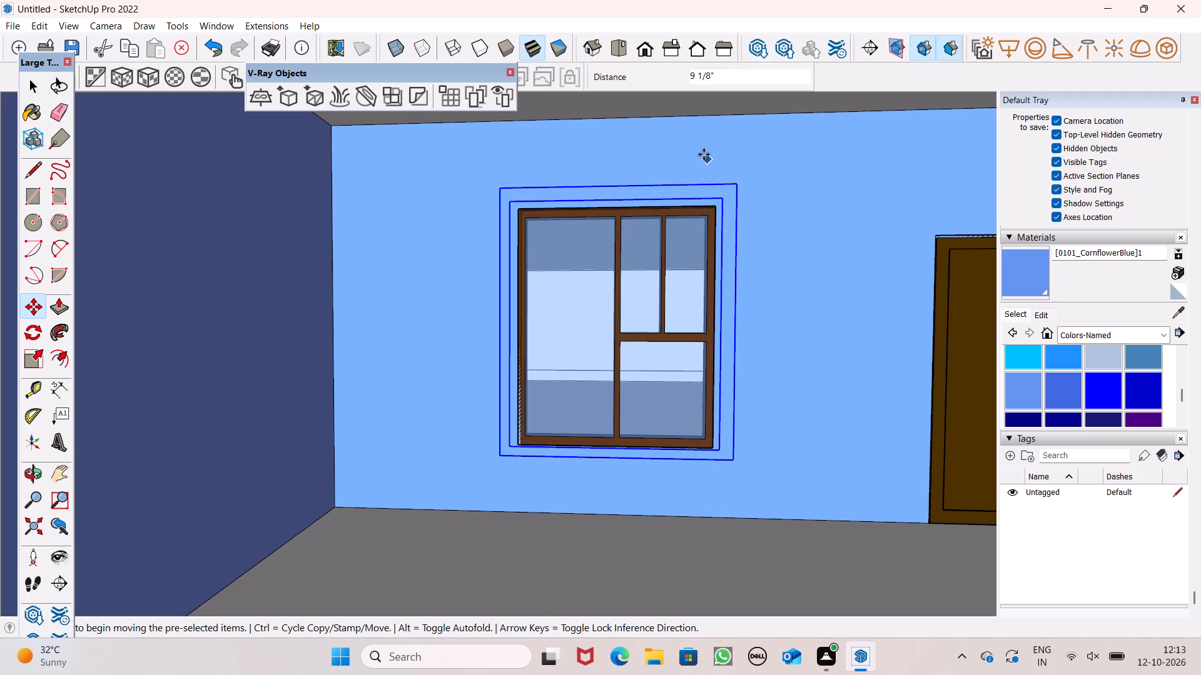
{"action": "scroll", "coordinate": [688, 153], "scroll_direction": "down", "scroll_amount": 7}
{"action": "scroll", "coordinate": [598, 179], "scroll_direction": "down", "scroll_amount": 4}
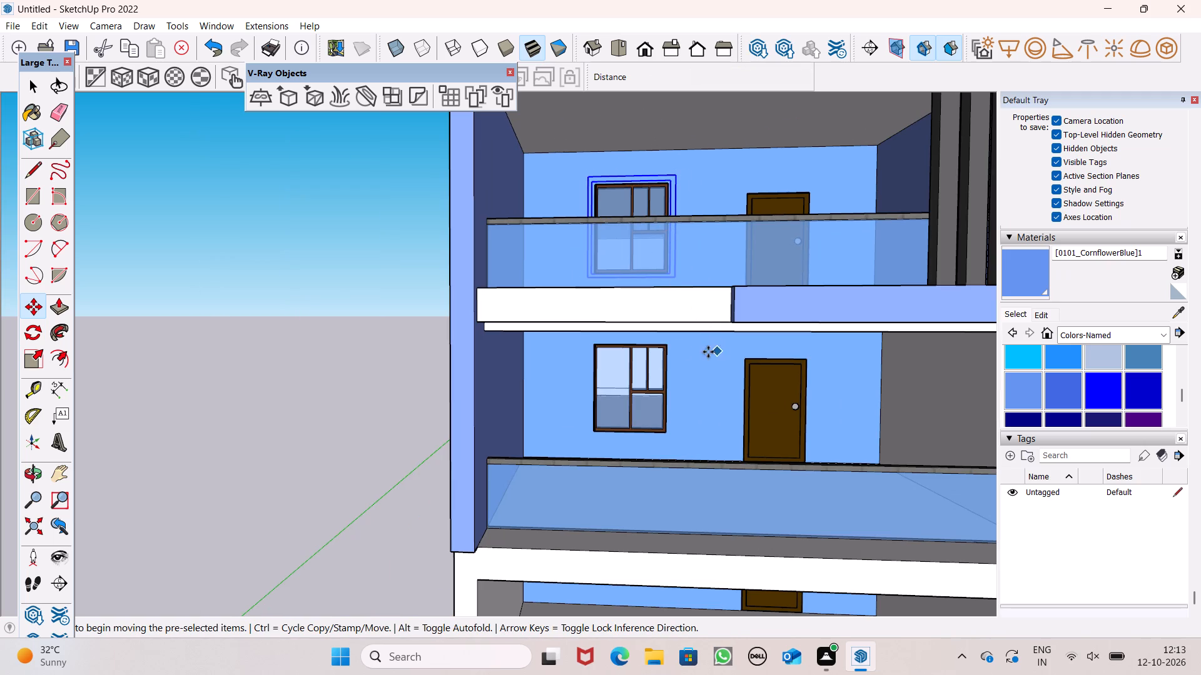
Copy the trim frame group down to the balcony window one floor below and fit the copy evenly around that window.
{"action": "key", "text": "m"}
{"action": "key", "text": "Return"}
{"action": "left_click_drag", "start_coordinate": [674, 173], "coordinate": [672, 331]}
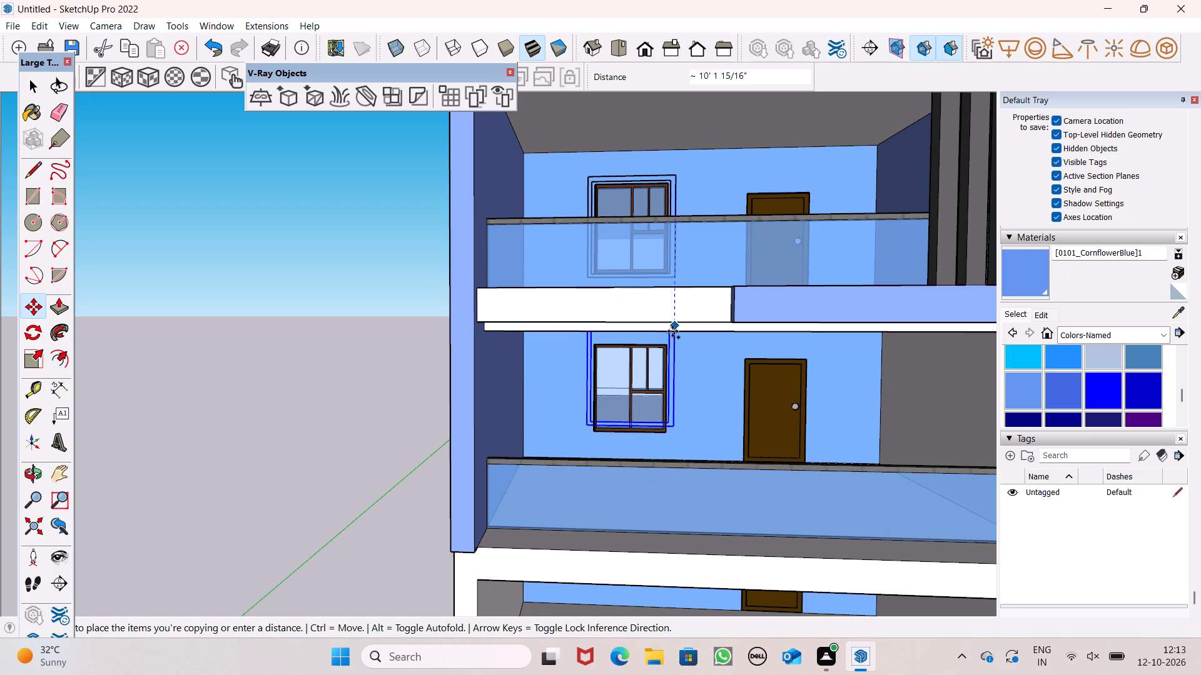
{"action": "left_click_drag", "start_coordinate": [672, 331], "coordinate": [675, 344]}
{"action": "scroll", "coordinate": [671, 377], "scroll_direction": "up", "scroll_amount": 8}
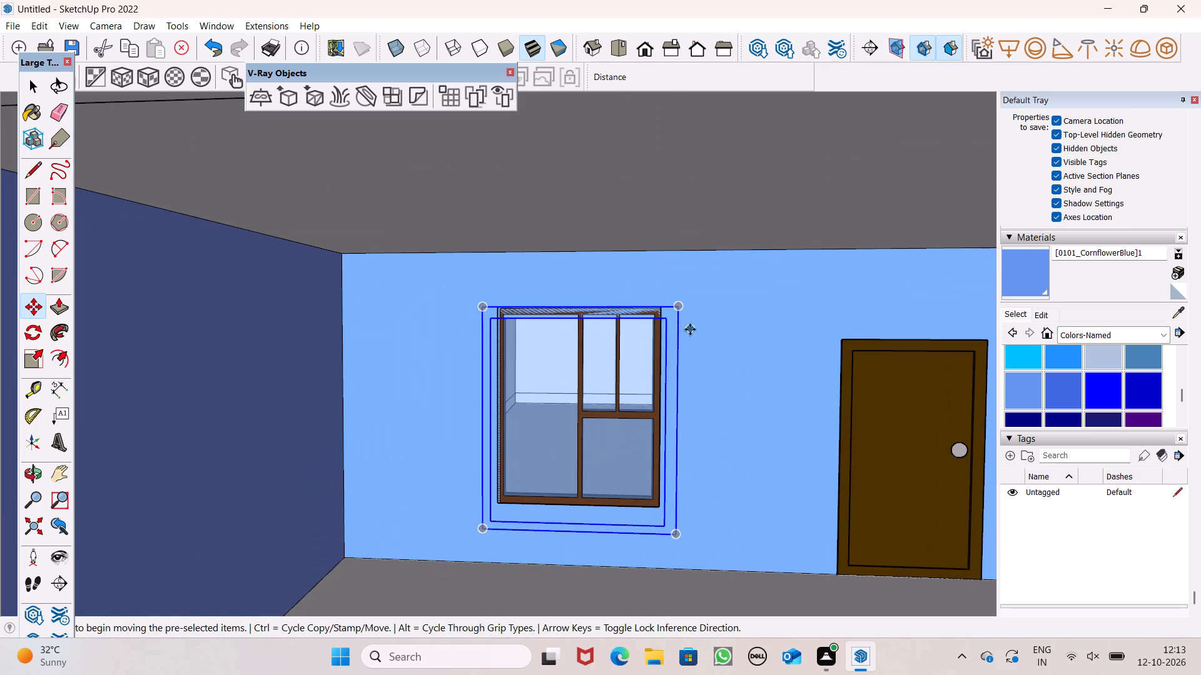
{"action": "left_click_drag", "start_coordinate": [681, 306], "coordinate": [678, 288]}
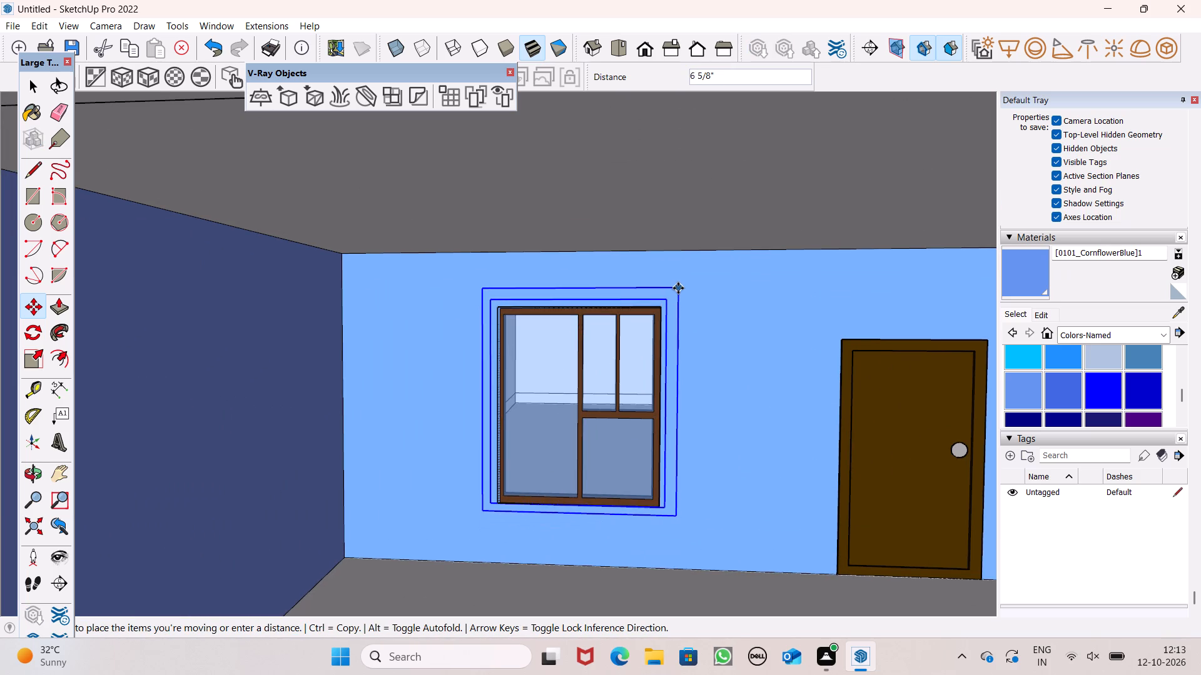
{"action": "left_click_drag", "start_coordinate": [678, 288], "coordinate": [678, 291]}
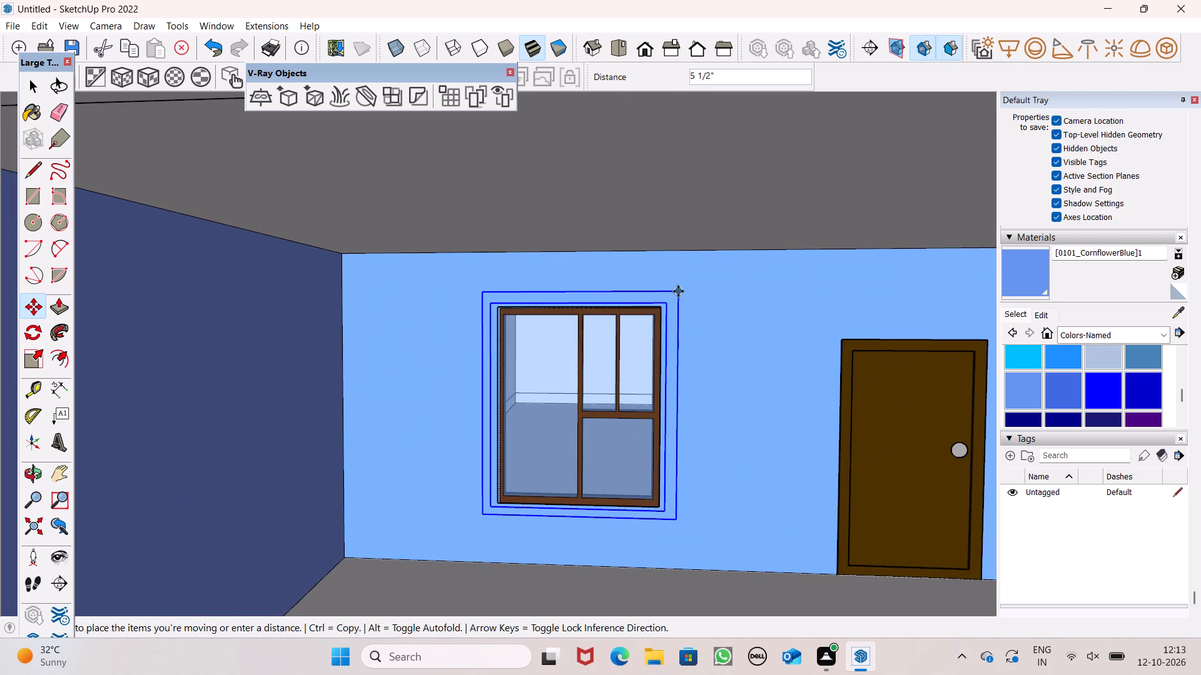
{"action": "left_click_drag", "start_coordinate": [678, 291], "coordinate": [679, 292]}
{"action": "scroll", "coordinate": [652, 316], "scroll_direction": "up", "scroll_amount": 3}
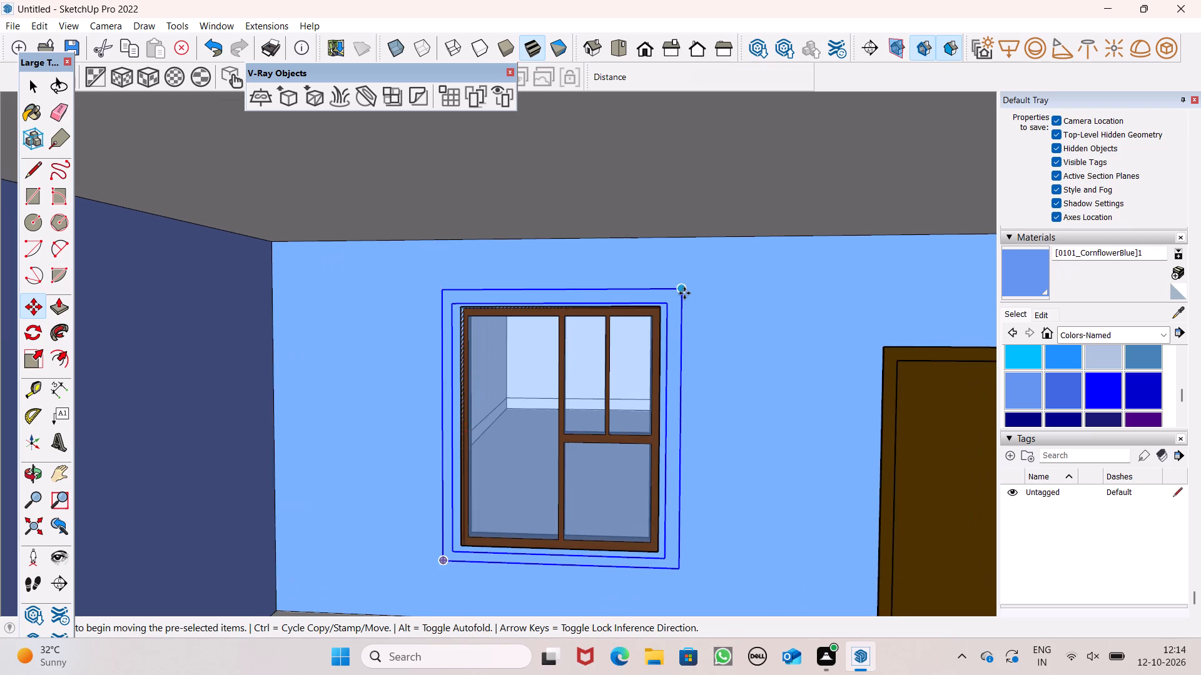
{"action": "left_click_drag", "start_coordinate": [684, 289], "coordinate": [681, 281]}
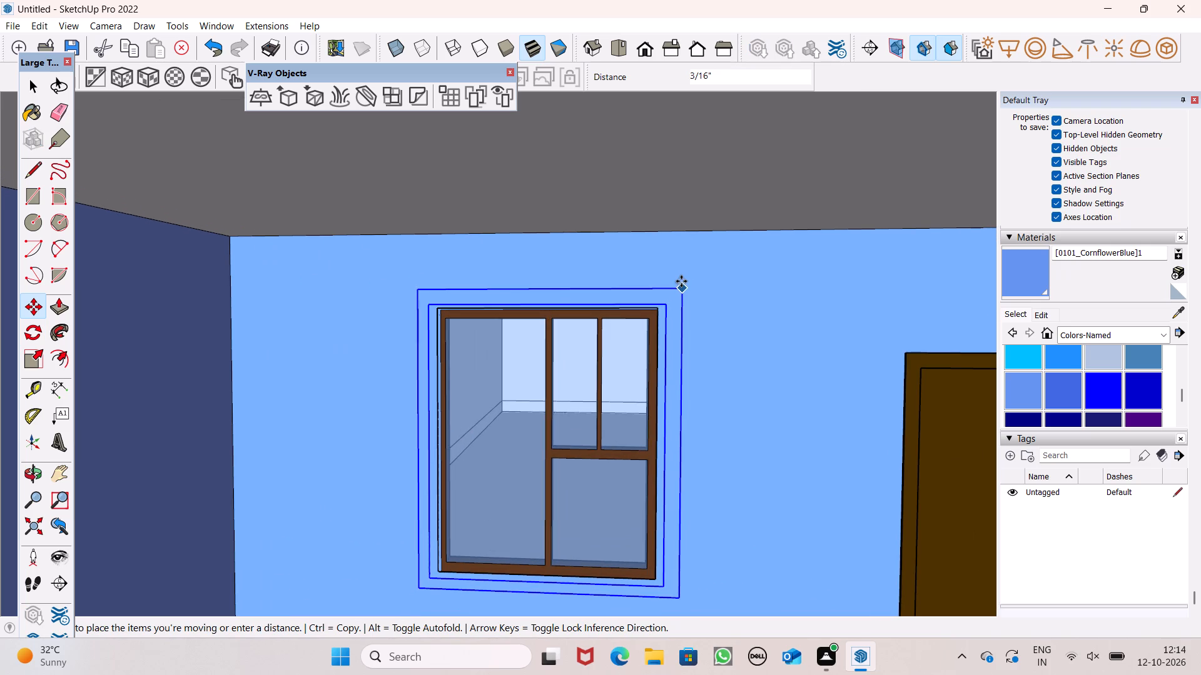
{"action": "left_click_drag", "start_coordinate": [681, 281], "coordinate": [677, 282]}
Copy the trim frame group down about 10' 11 9/16" to the lowest balcony window.
{"action": "scroll", "coordinate": [576, 254], "scroll_direction": "down", "scroll_amount": 16}
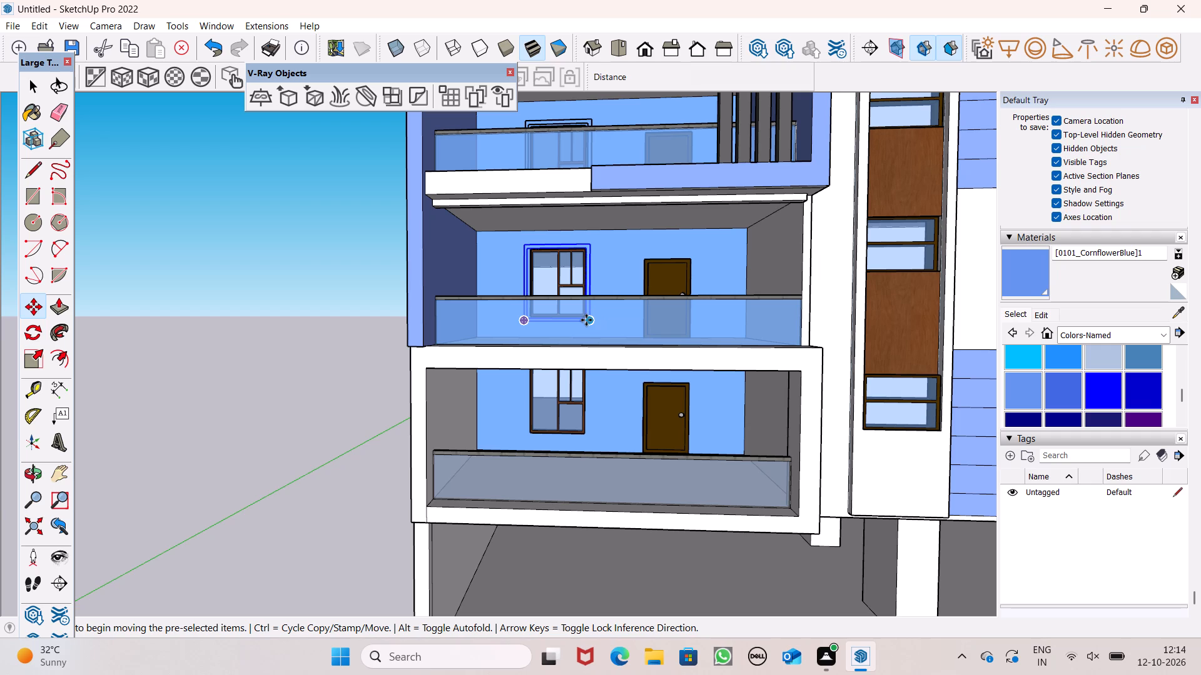
{"action": "left_click_drag", "start_coordinate": [586, 320], "coordinate": [602, 448]}
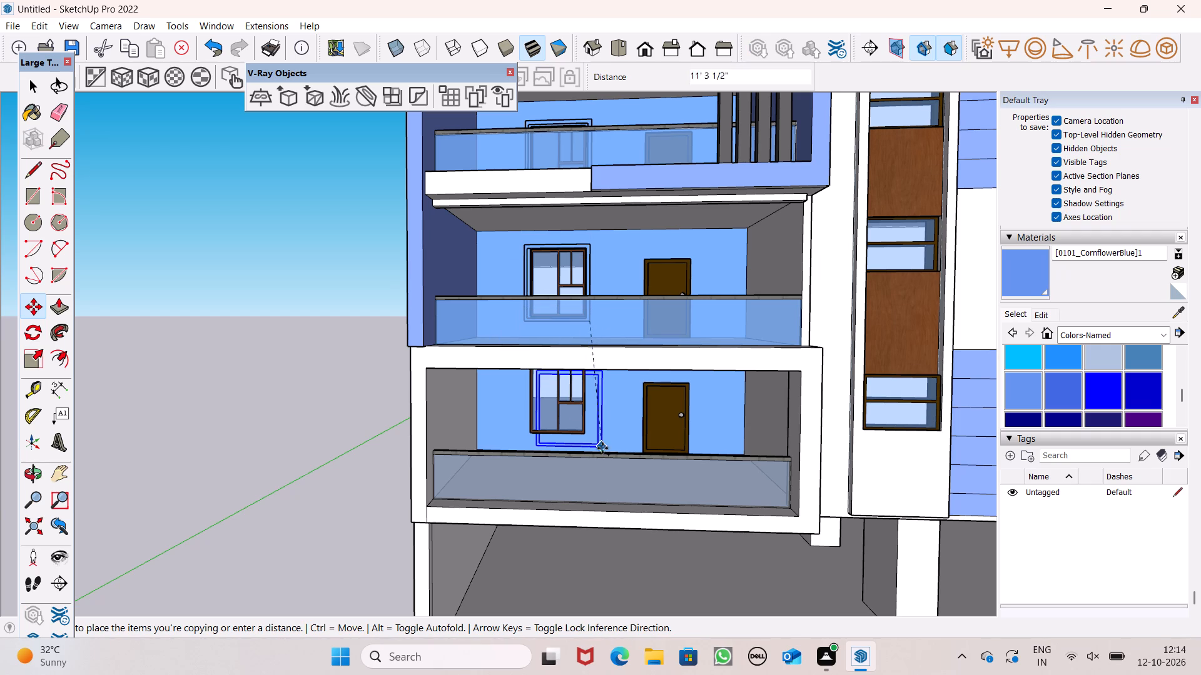
{"action": "left_click_drag", "start_coordinate": [602, 448], "coordinate": [593, 443]}
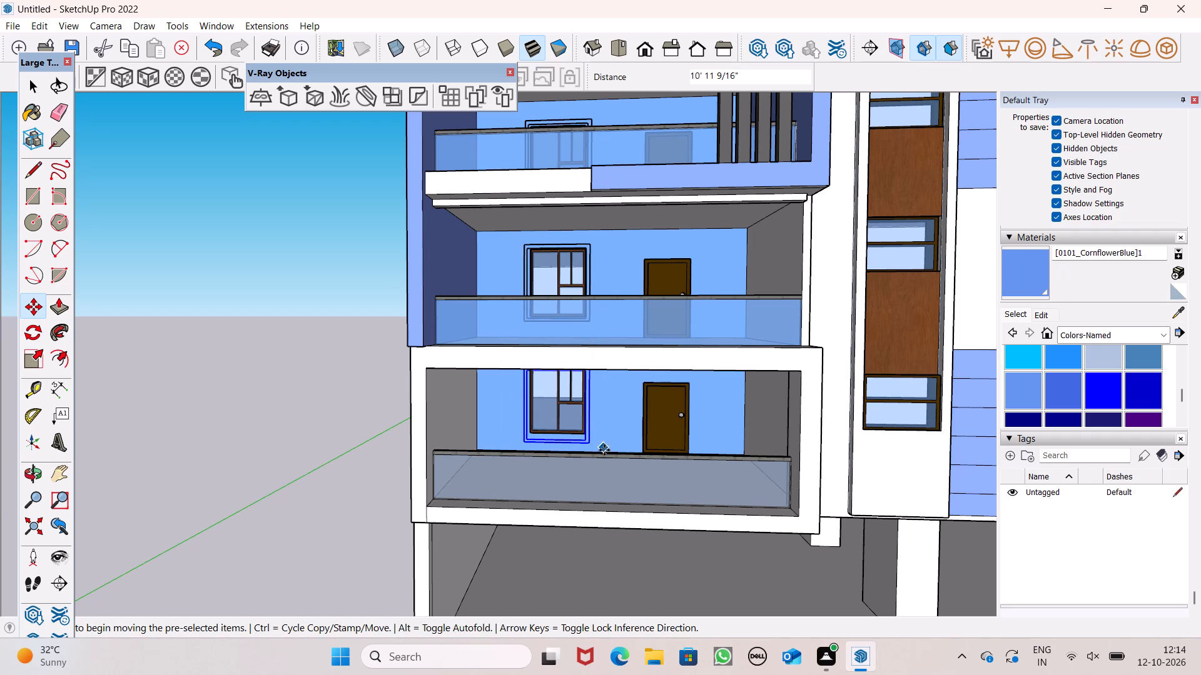
Shift the copied trim frame by its corners until it sits evenly around the lowest balcony window, and deselect it.
{"action": "scroll", "coordinate": [598, 446], "scroll_direction": "up", "scroll_amount": 8}
{"action": "scroll", "coordinate": [564, 357], "scroll_direction": "up", "scroll_amount": 5}
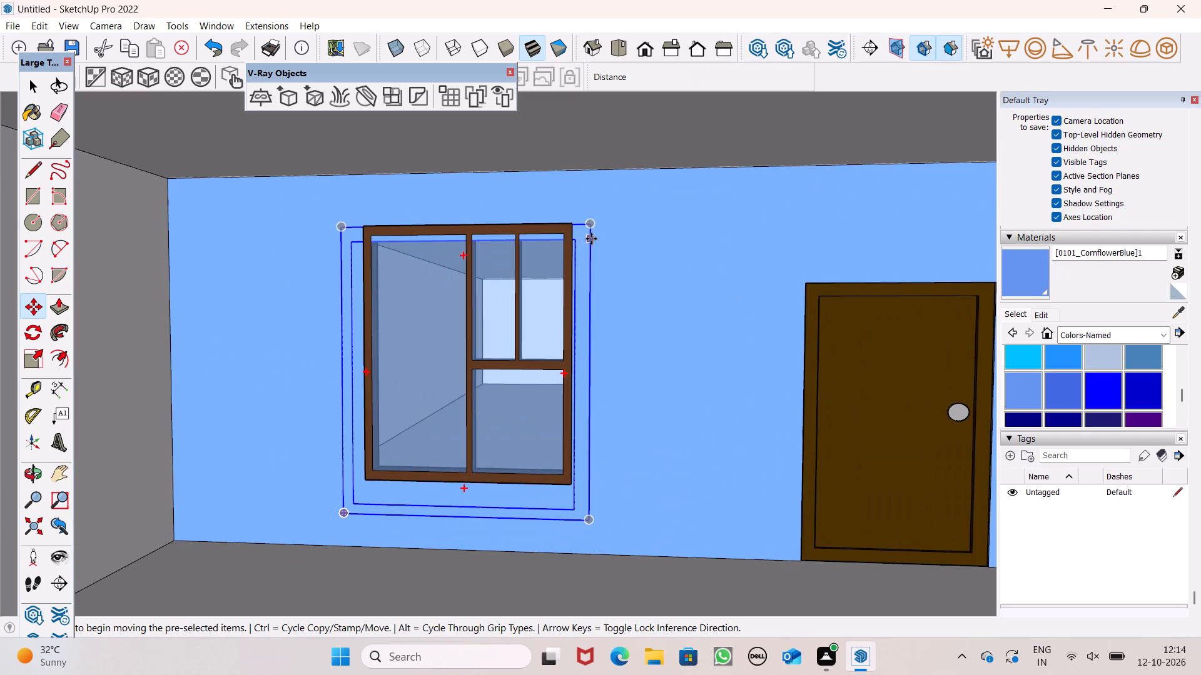
{"action": "left_click_drag", "start_coordinate": [589, 223], "coordinate": [597, 199]}
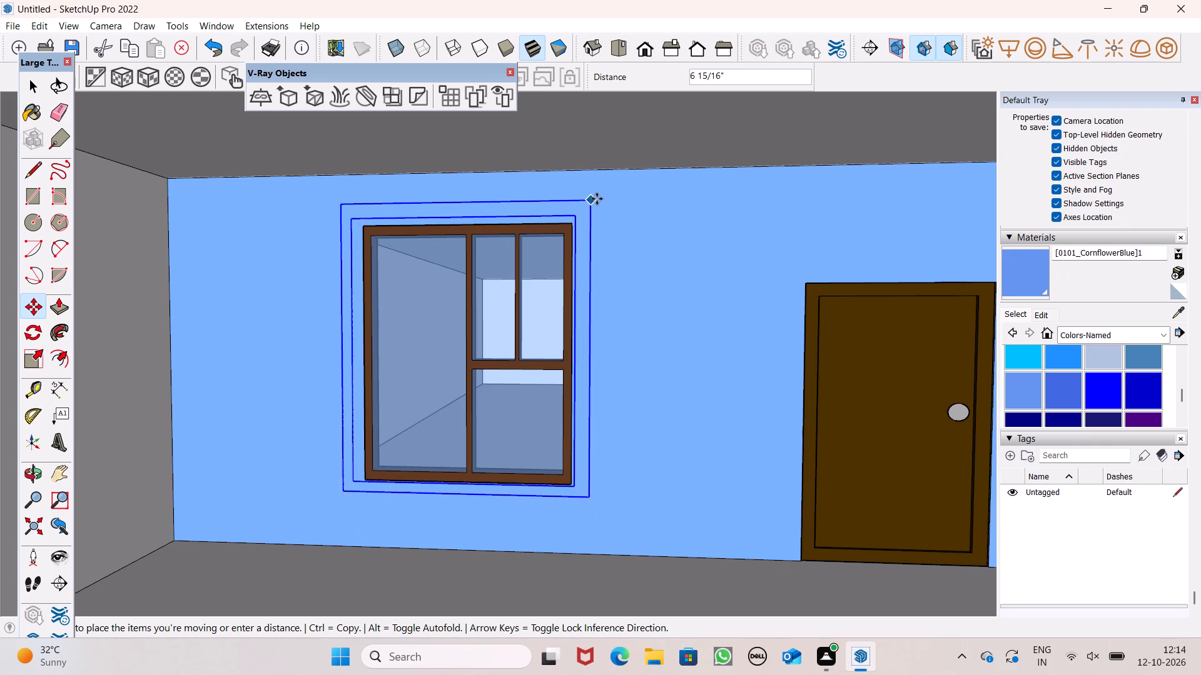
{"action": "left_click_drag", "start_coordinate": [597, 199], "coordinate": [597, 199]}
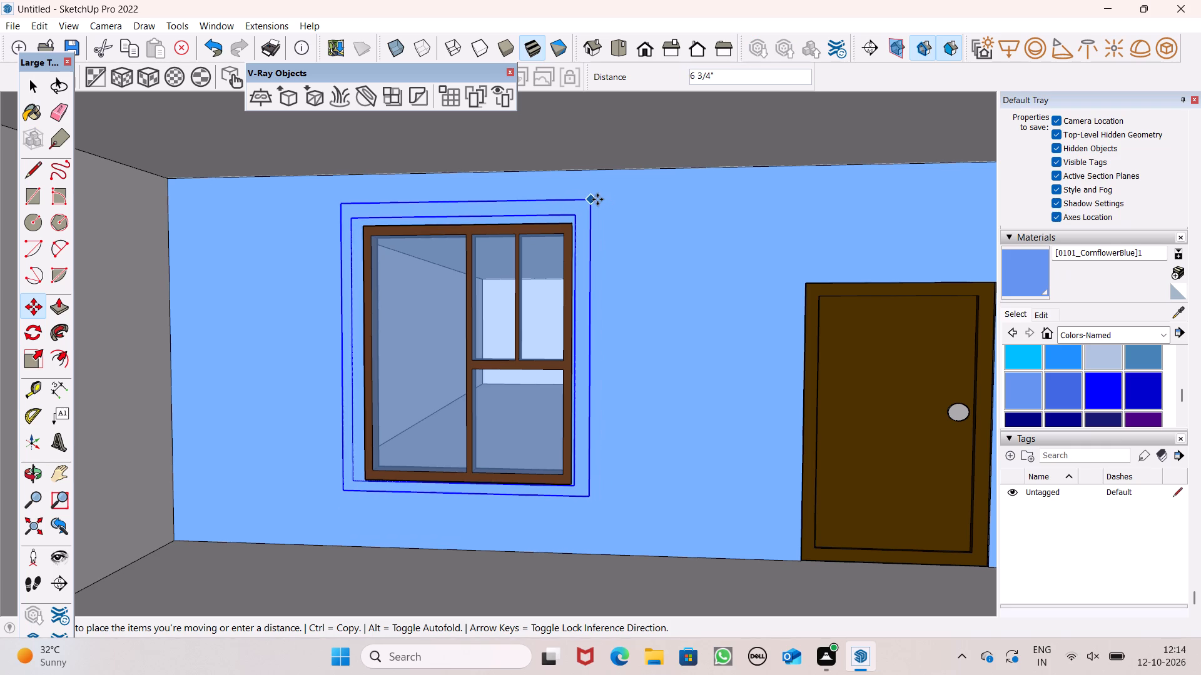
{"action": "left_click_drag", "start_coordinate": [597, 199], "coordinate": [600, 204]}
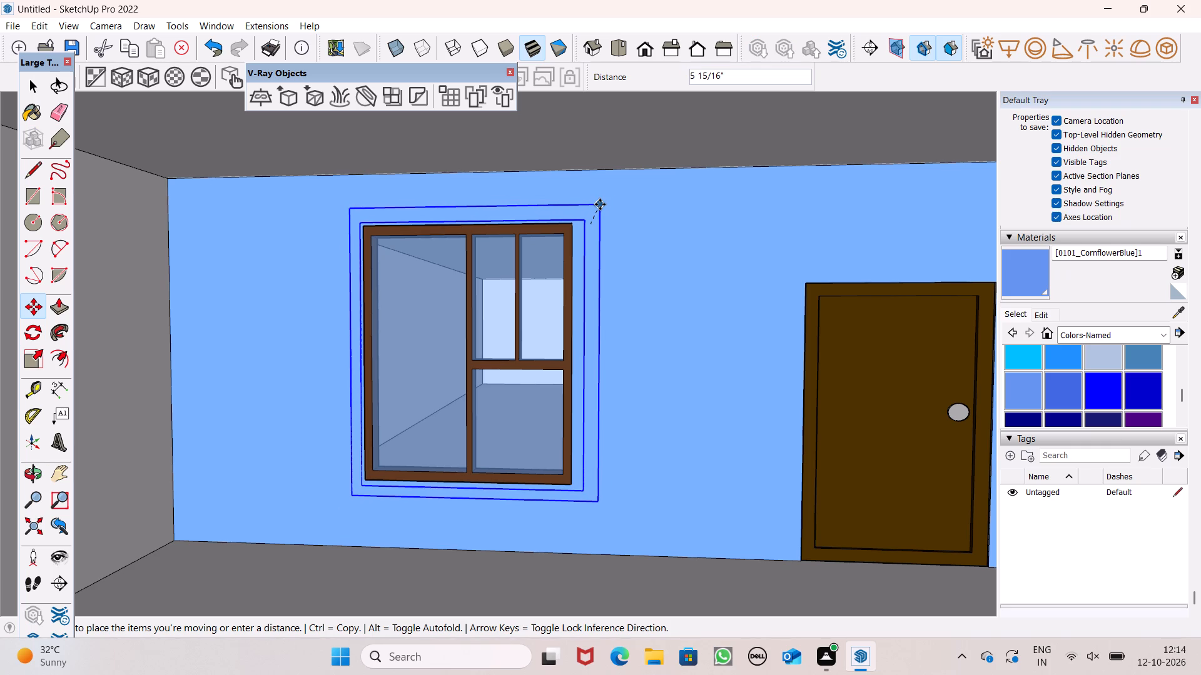
{"action": "left_click_drag", "start_coordinate": [600, 204], "coordinate": [602, 206]}
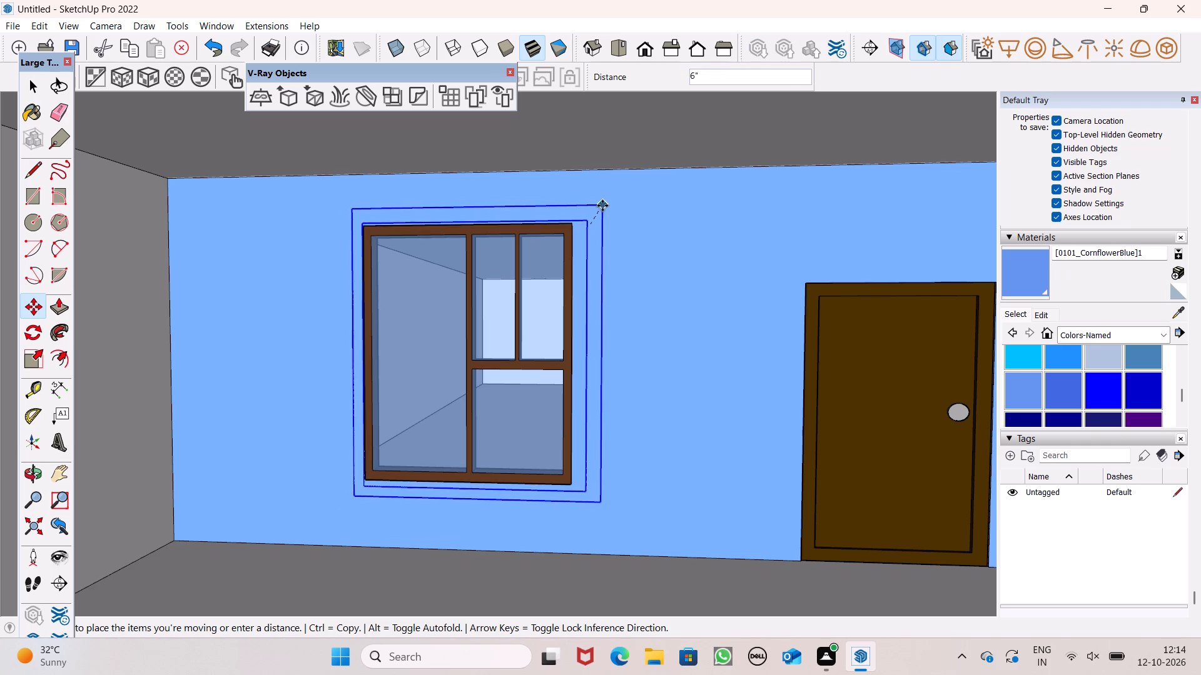
{"action": "left_click_drag", "start_coordinate": [602, 206], "coordinate": [598, 203]}
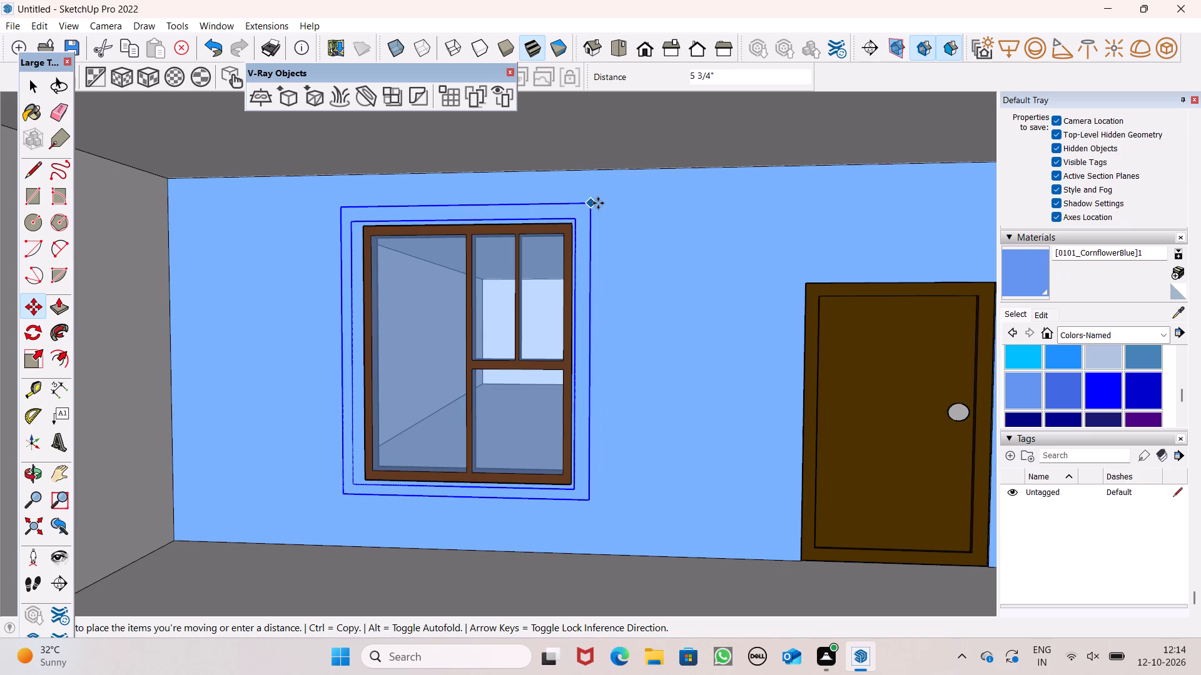
{"action": "left_click_drag", "start_coordinate": [598, 203], "coordinate": [600, 203]}
{"action": "scroll", "coordinate": [609, 448], "scroll_direction": "up", "scroll_amount": 2}
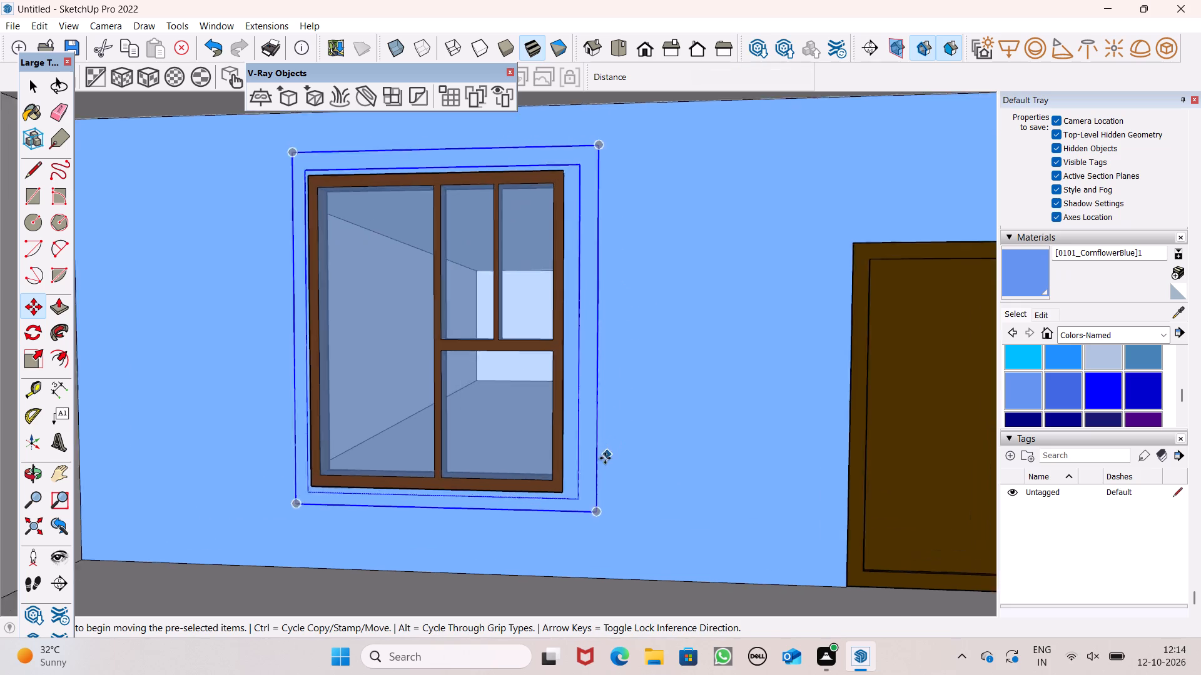
{"action": "scroll", "coordinate": [605, 458], "scroll_direction": "up", "scroll_amount": 4}
{"action": "scroll", "coordinate": [541, 366], "scroll_direction": "down", "scroll_amount": 3}
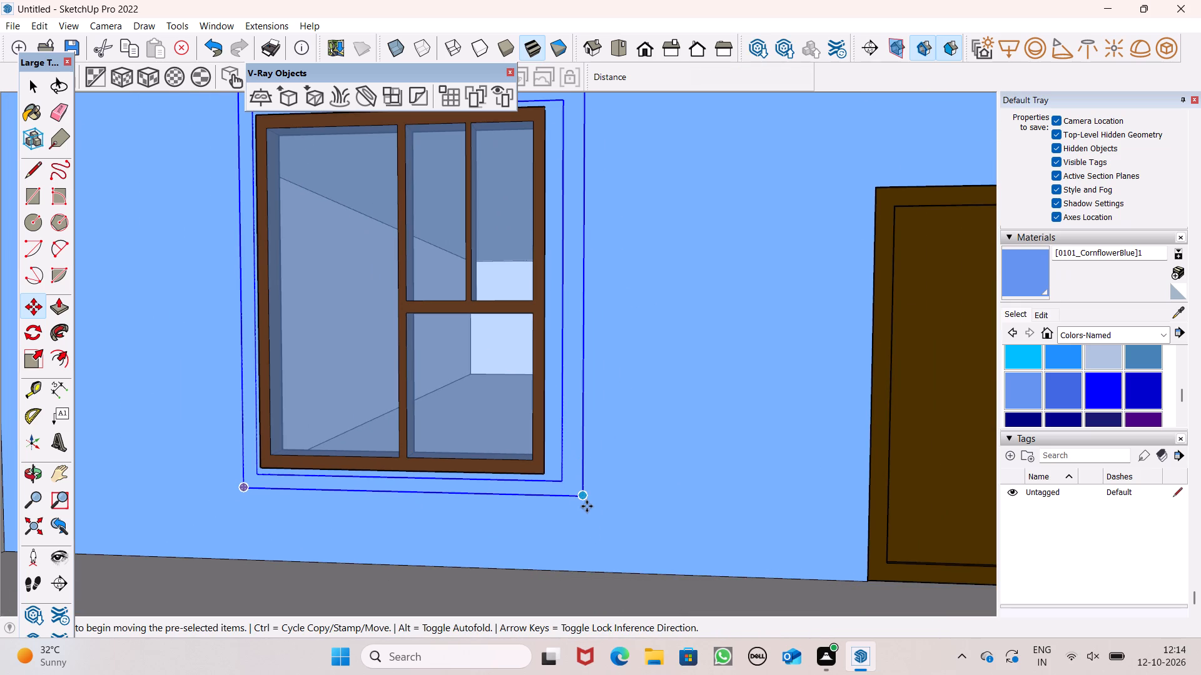
{"action": "left_click_drag", "start_coordinate": [584, 496], "coordinate": [577, 490]}
{"action": "key", "text": "space"}
{"action": "scroll", "coordinate": [610, 419], "scroll_direction": "down", "scroll_amount": 14}
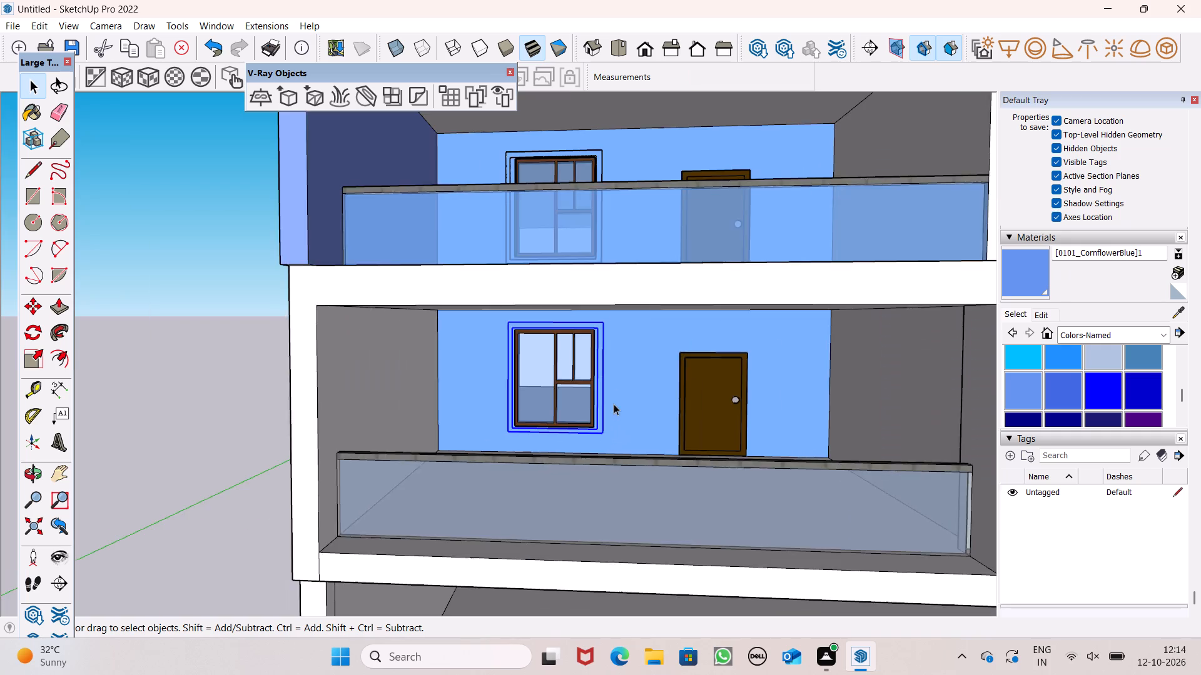
{"action": "scroll", "coordinate": [614, 353], "scroll_direction": "down", "scroll_amount": 9}
{"action": "key", "text": "space"}
{"action": "left_click", "coordinate": [478, 392]}
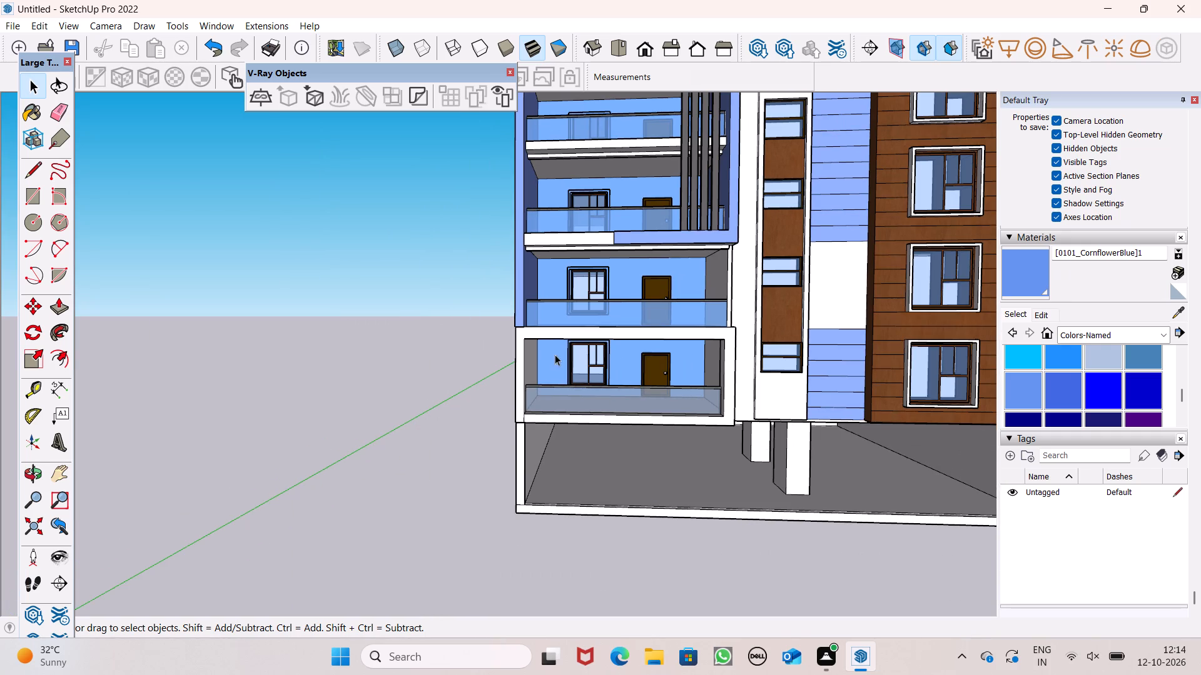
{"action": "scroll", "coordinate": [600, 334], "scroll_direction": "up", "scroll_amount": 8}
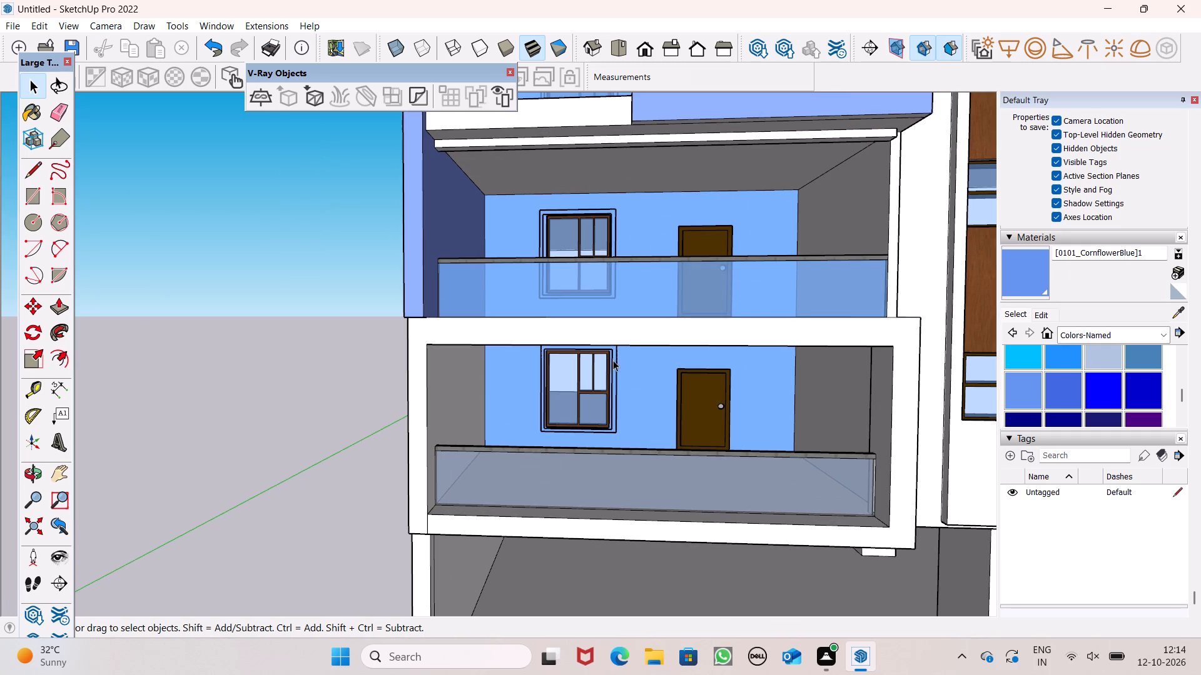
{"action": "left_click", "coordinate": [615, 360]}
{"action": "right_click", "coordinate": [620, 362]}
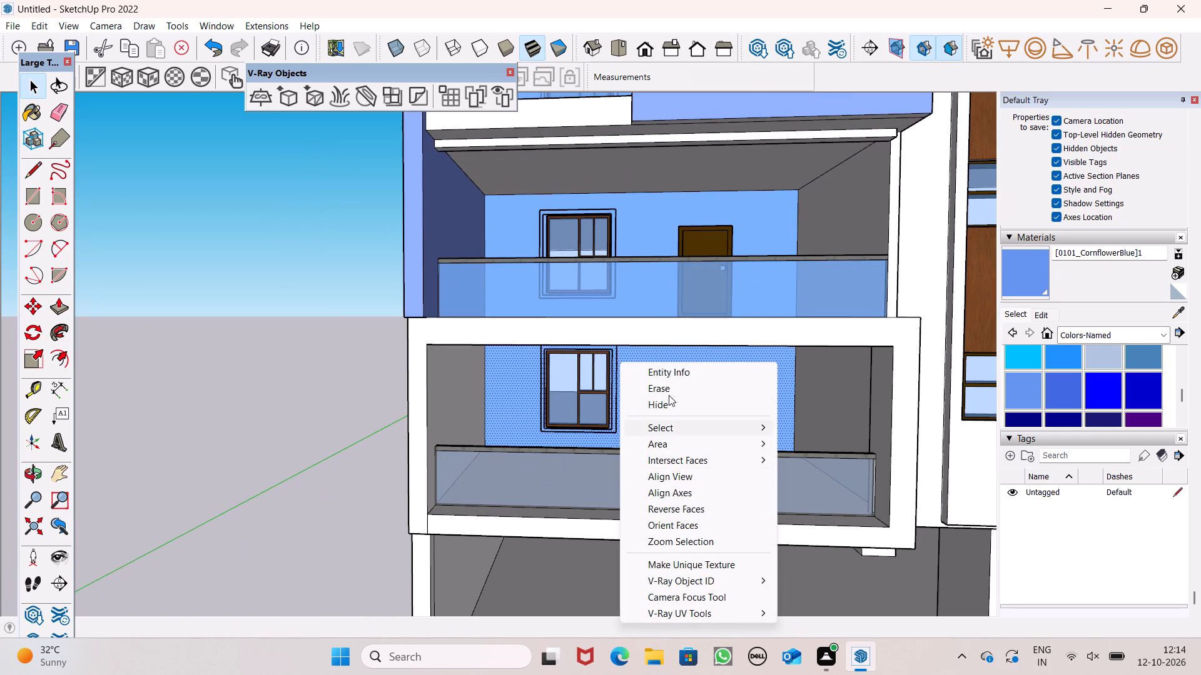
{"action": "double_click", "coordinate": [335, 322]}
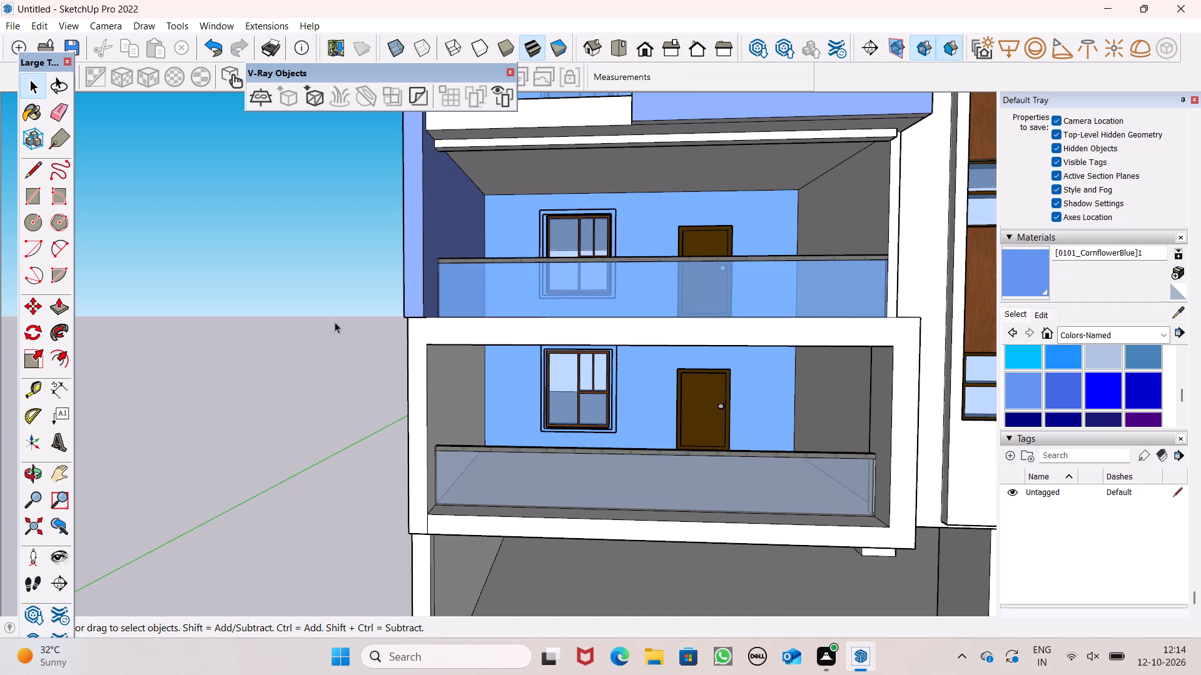
Explode the trim frame group around the lowest balcony window.
{"action": "scroll", "coordinate": [525, 369], "scroll_direction": "up", "scroll_amount": 8}
{"action": "left_click", "coordinate": [681, 355]}
{"action": "right_click", "coordinate": [680, 358]}
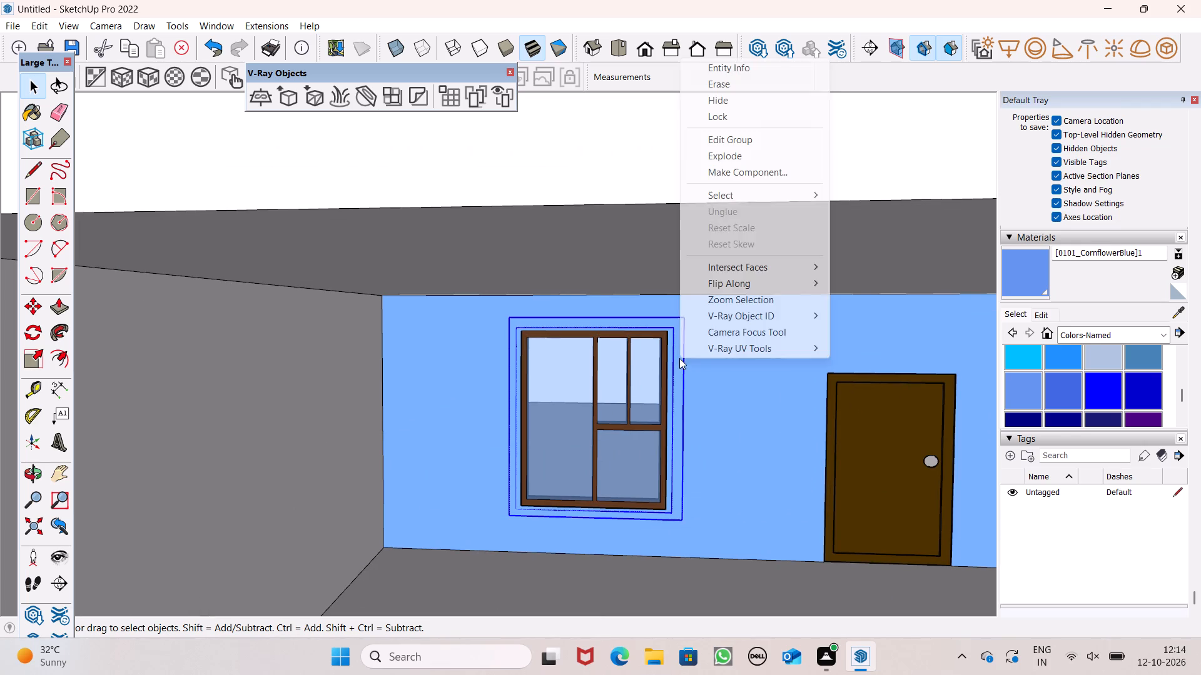
{"action": "left_click", "coordinate": [732, 157]}
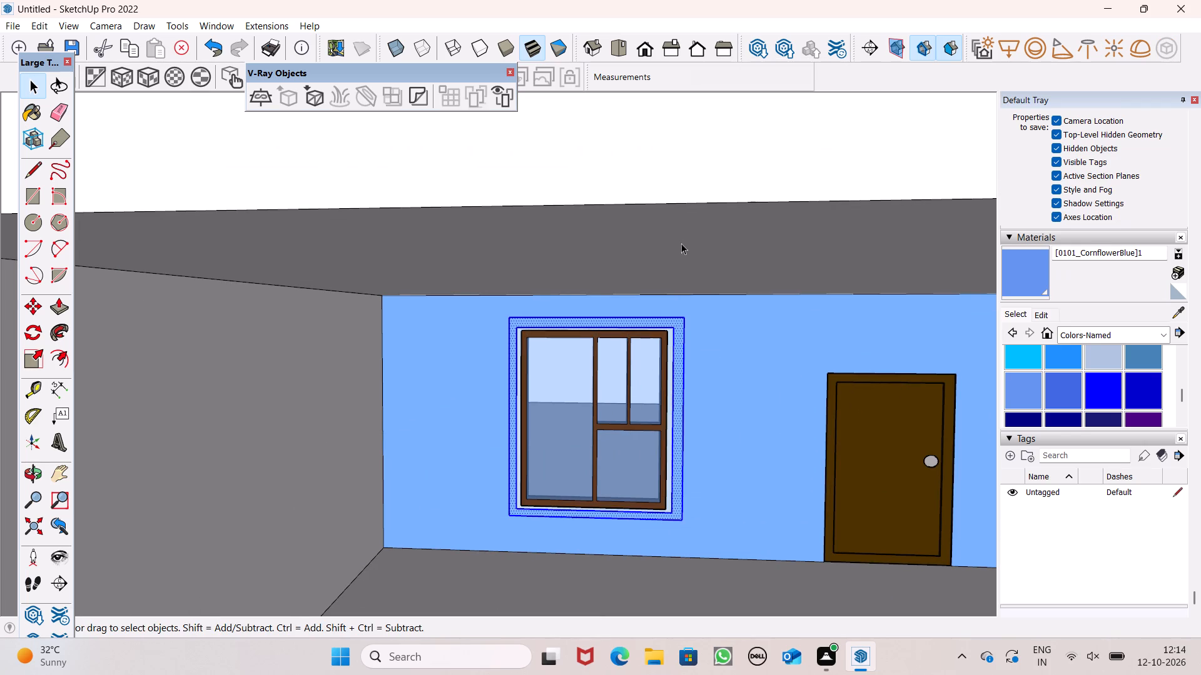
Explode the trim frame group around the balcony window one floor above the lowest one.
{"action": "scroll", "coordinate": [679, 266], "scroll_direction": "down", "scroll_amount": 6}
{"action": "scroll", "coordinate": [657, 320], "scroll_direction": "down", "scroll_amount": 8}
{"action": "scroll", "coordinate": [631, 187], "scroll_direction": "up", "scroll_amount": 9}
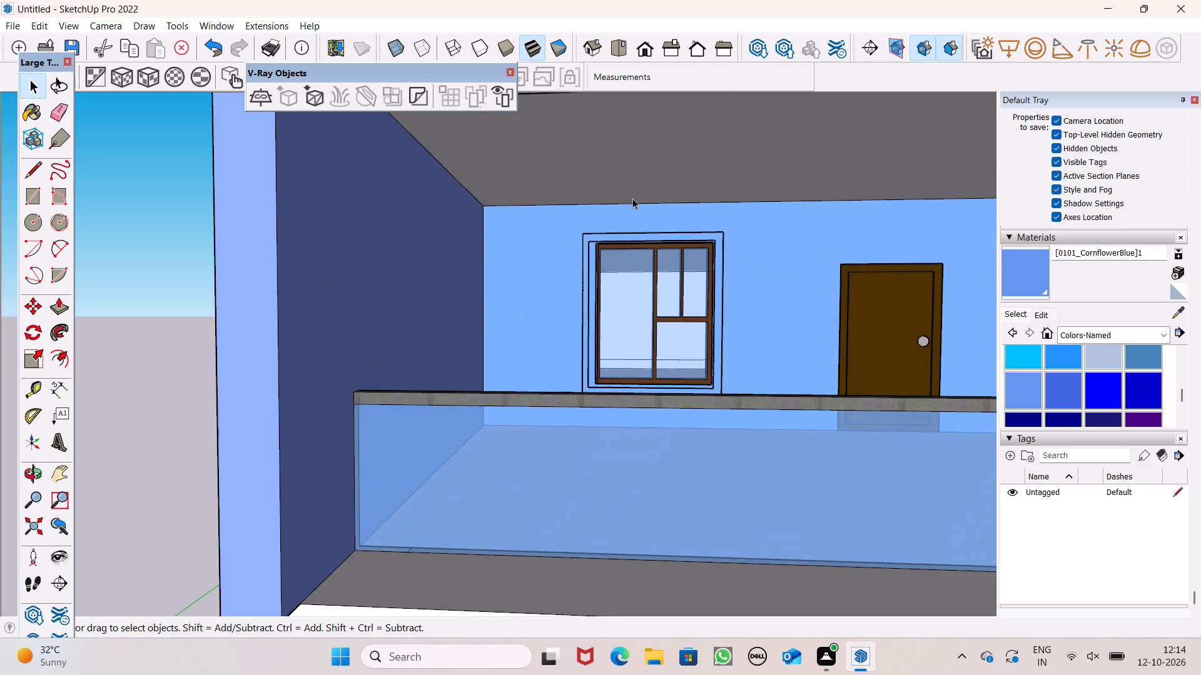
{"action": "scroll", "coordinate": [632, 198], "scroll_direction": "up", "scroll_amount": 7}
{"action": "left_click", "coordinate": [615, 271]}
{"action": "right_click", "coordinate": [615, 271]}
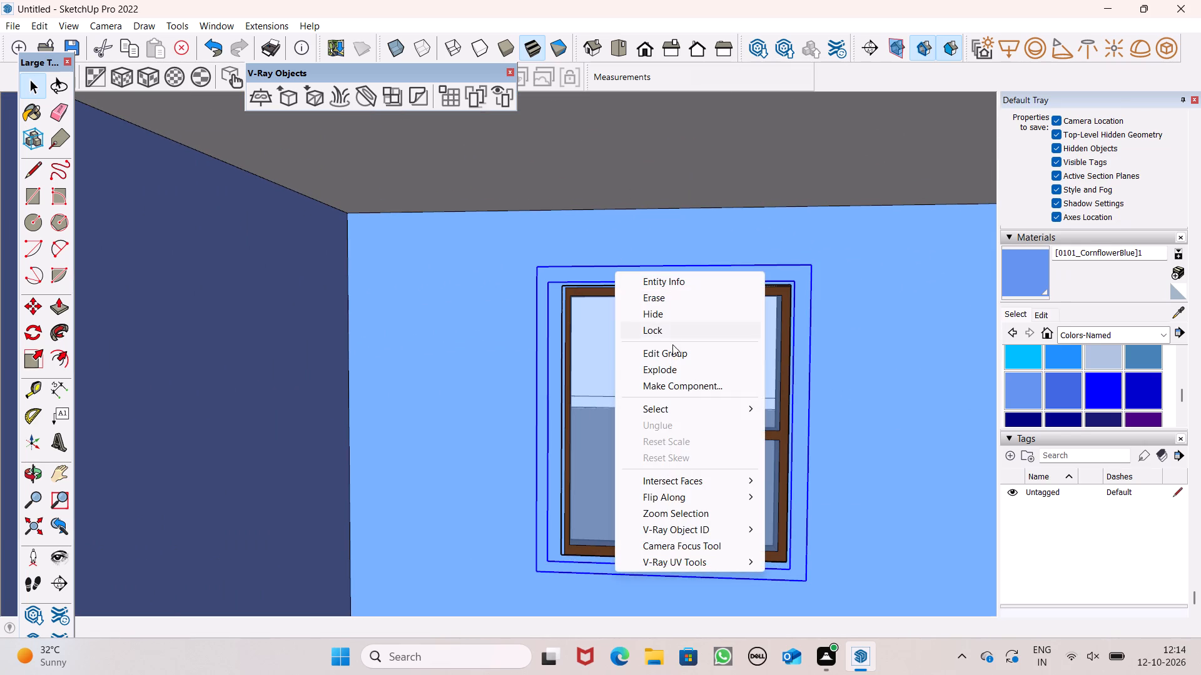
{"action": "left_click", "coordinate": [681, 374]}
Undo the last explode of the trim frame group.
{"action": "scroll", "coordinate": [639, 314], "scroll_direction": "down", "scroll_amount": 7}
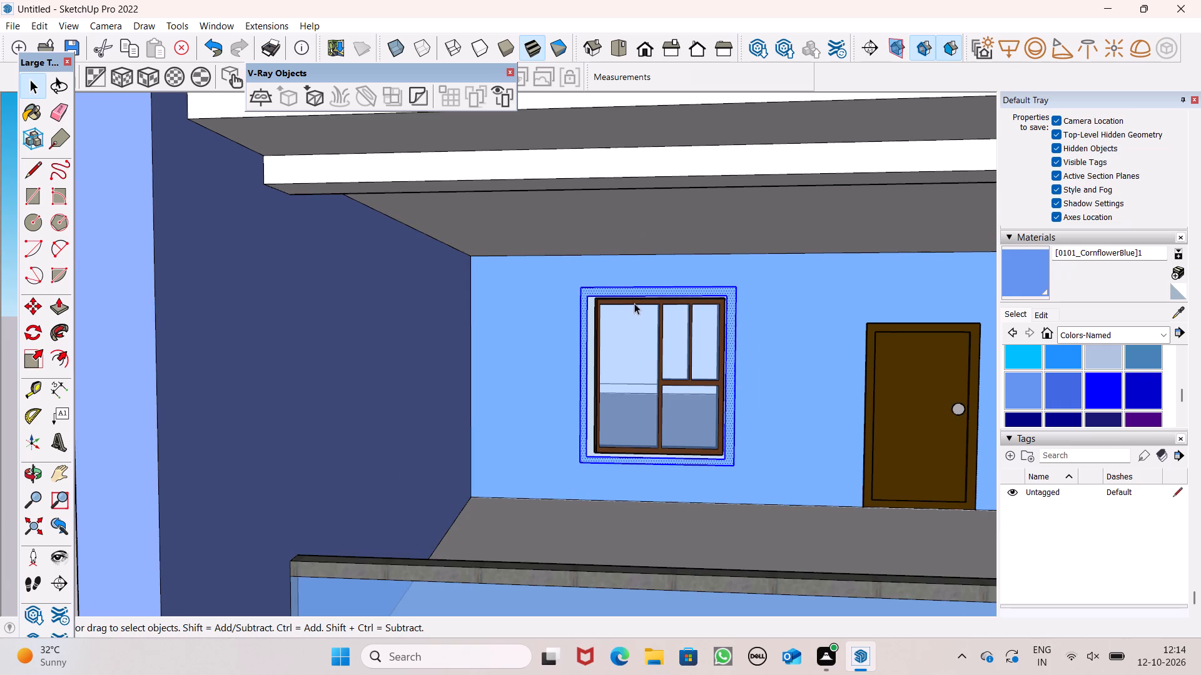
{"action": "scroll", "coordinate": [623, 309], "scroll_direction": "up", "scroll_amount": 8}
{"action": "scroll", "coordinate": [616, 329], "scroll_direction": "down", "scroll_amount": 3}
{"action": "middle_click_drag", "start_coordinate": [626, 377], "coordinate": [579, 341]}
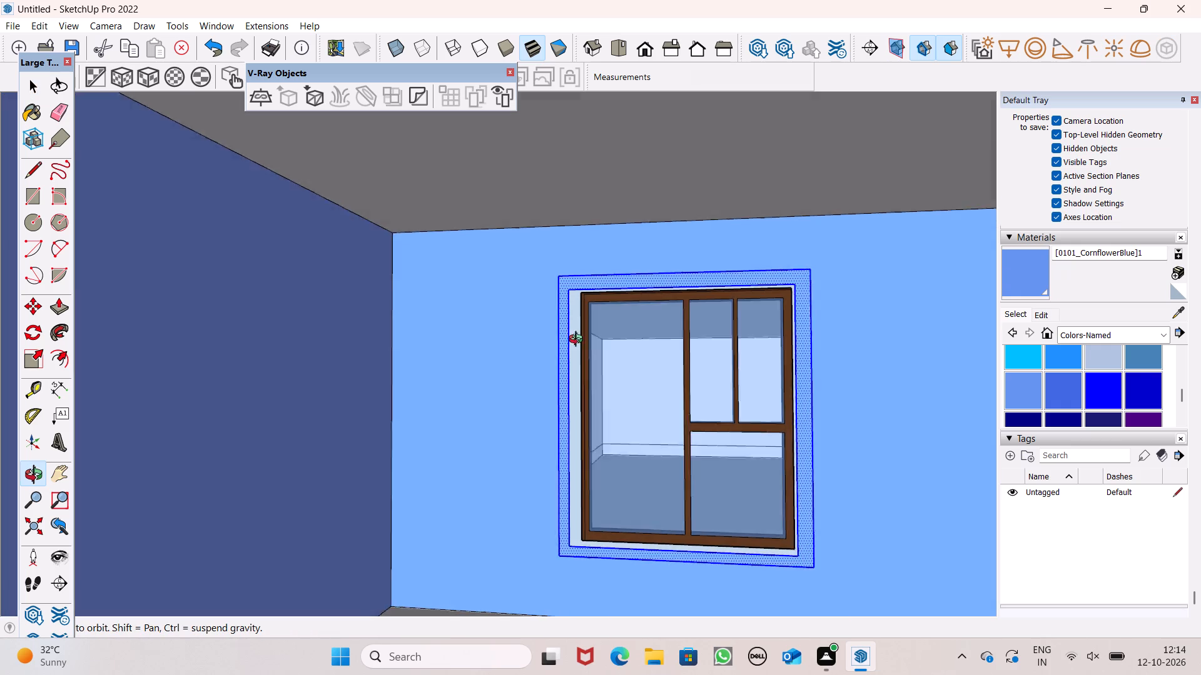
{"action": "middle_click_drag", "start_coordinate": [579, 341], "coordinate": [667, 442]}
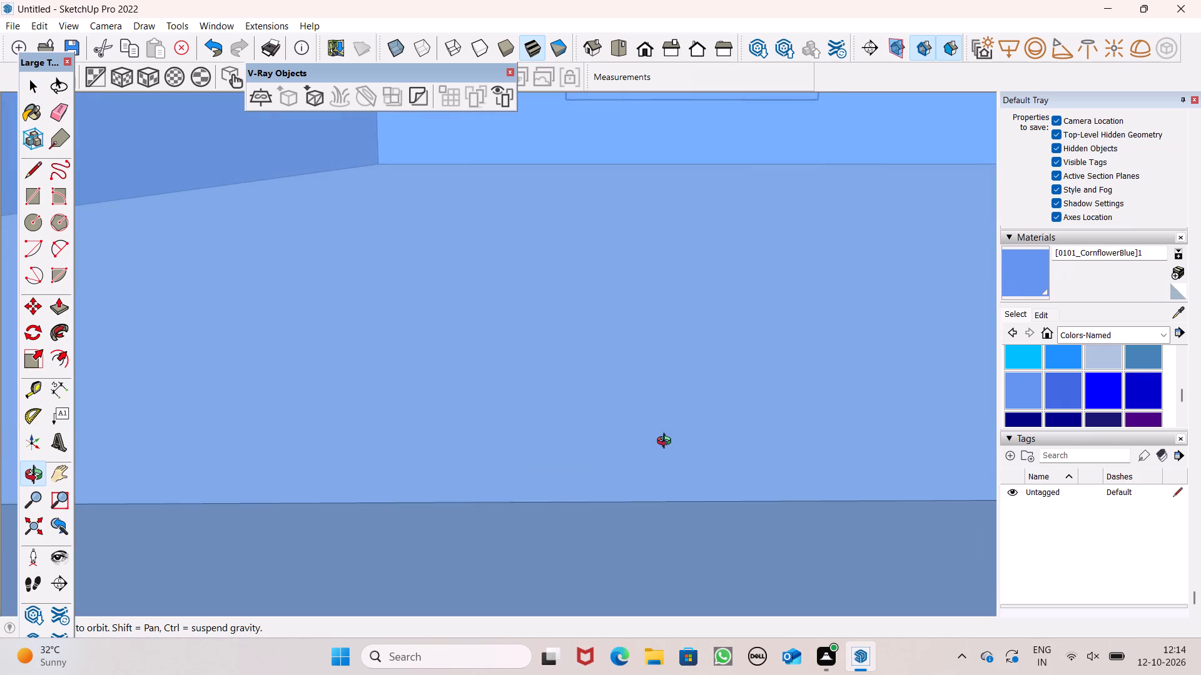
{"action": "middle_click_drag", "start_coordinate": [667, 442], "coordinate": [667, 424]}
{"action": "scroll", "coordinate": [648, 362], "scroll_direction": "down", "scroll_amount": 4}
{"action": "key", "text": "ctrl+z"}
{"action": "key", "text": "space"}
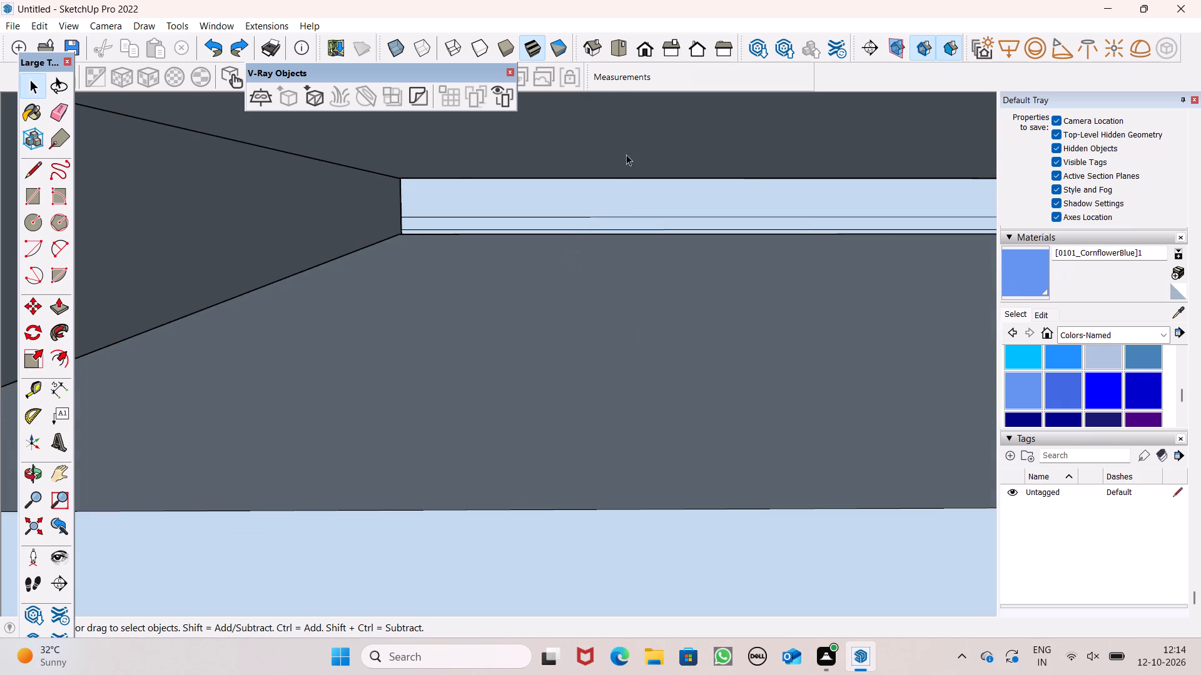
Return to the building's front and examine up close how the trim frame sits around the lowest balcony window.
{"action": "left_click", "coordinate": [640, 56]}
{"action": "scroll", "coordinate": [467, 276], "scroll_direction": "down", "scroll_amount": 6}
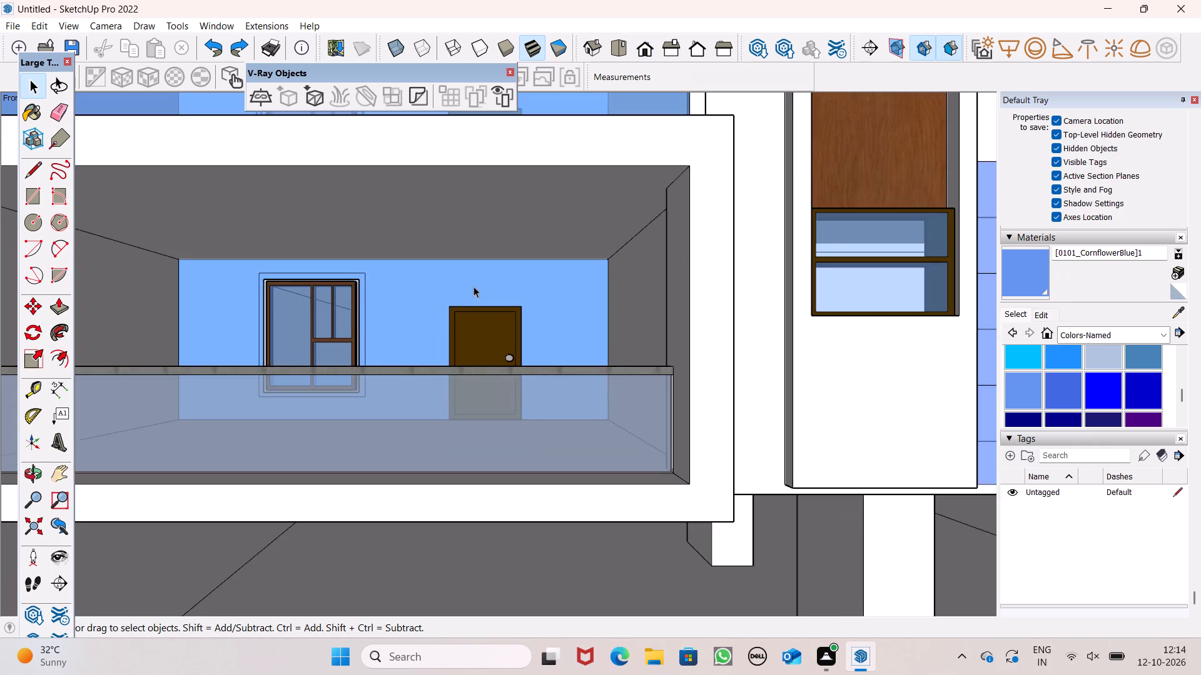
{"action": "scroll", "coordinate": [356, 316], "scroll_direction": "up", "scroll_amount": 15}
{"action": "middle_click_drag", "start_coordinate": [366, 282], "coordinate": [296, 325]}
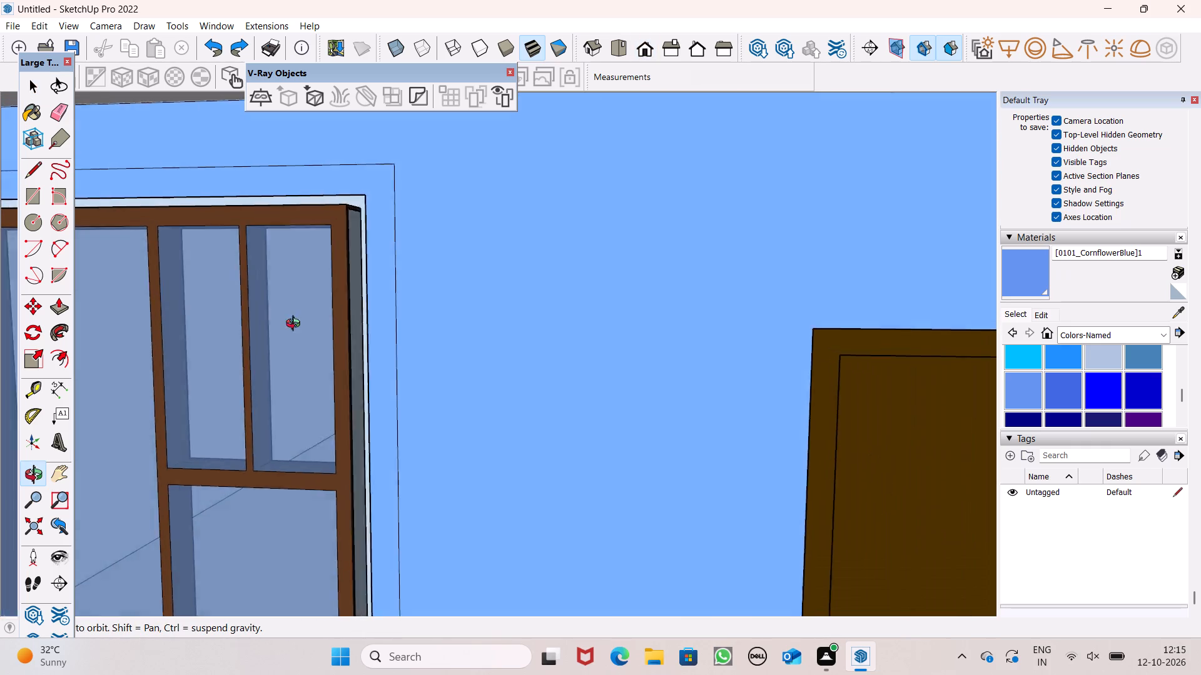
{"action": "middle_click_drag", "start_coordinate": [296, 325], "coordinate": [467, 175]}
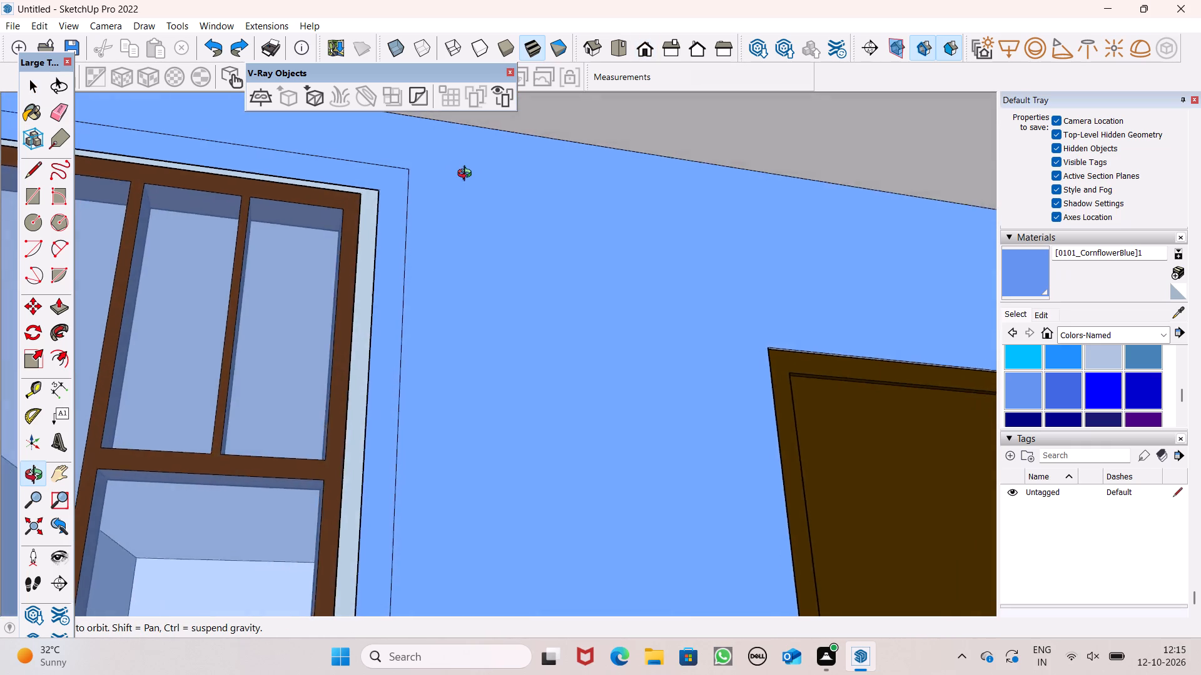
{"action": "middle_click_drag", "start_coordinate": [467, 175], "coordinate": [357, 374]}
{"action": "scroll", "coordinate": [427, 303], "scroll_direction": "down", "scroll_amount": 6}
{"action": "left_click", "coordinate": [632, 61]}
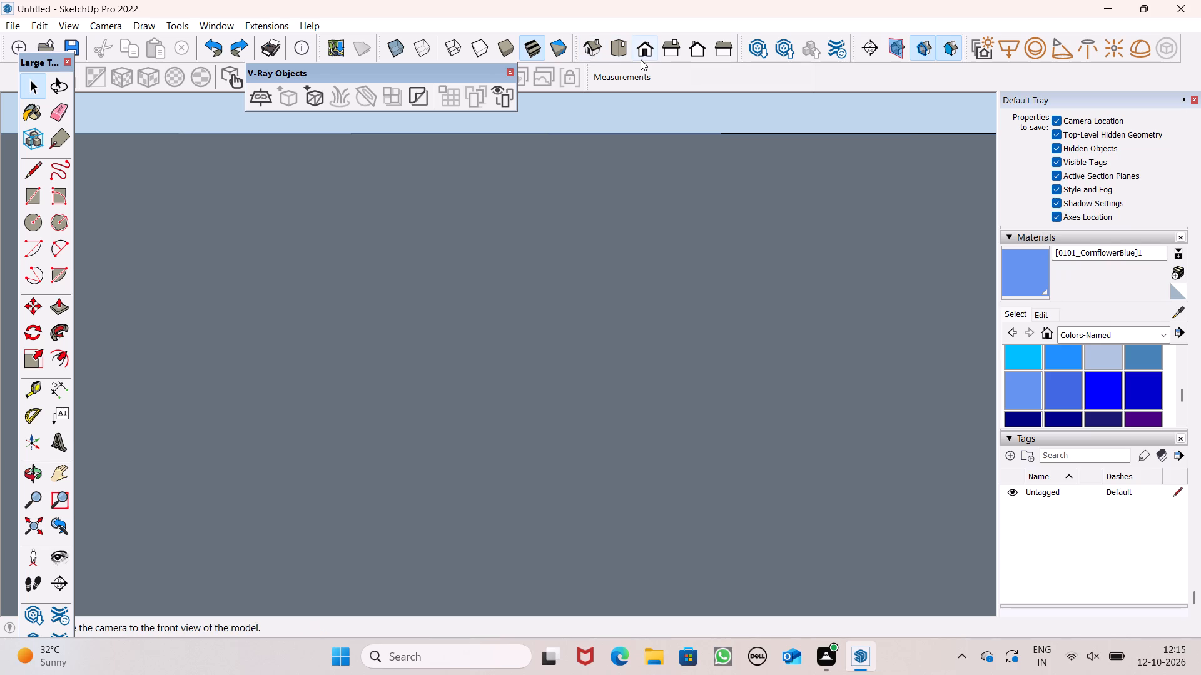
{"action": "scroll", "coordinate": [641, 59], "scroll_direction": "down", "scroll_amount": 13}
{"action": "scroll", "coordinate": [702, 48], "scroll_direction": "down", "scroll_amount": 6}
{"action": "scroll", "coordinate": [709, 142], "scroll_direction": "down", "scroll_amount": 9}
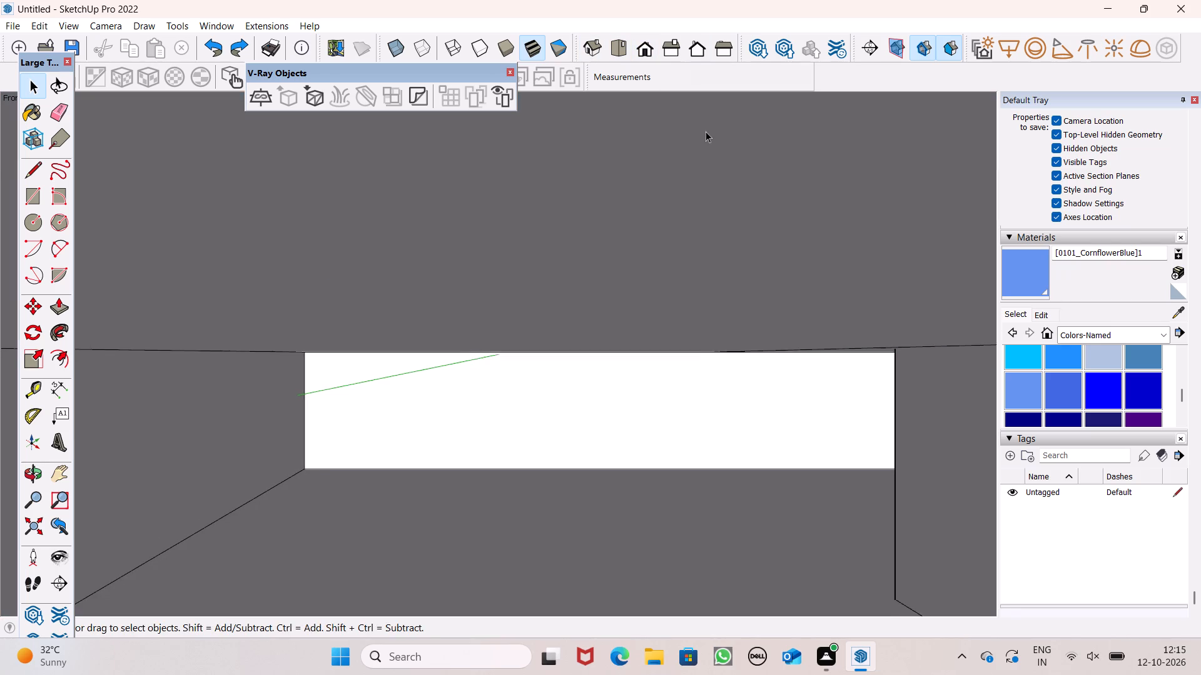
{"action": "scroll", "coordinate": [706, 131], "scroll_direction": "down", "scroll_amount": 20}
{"action": "scroll", "coordinate": [706, 131], "scroll_direction": "down", "scroll_amount": 17}
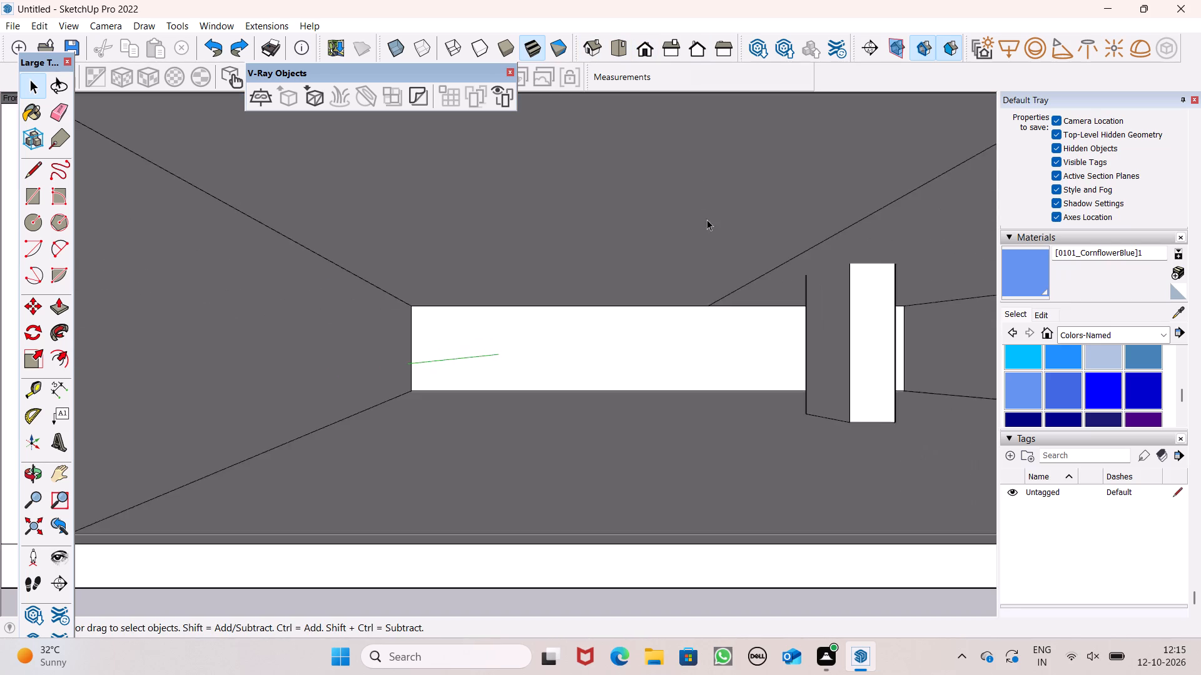
{"action": "scroll", "coordinate": [707, 219], "scroll_direction": "down", "scroll_amount": 16}
{"action": "scroll", "coordinate": [716, 177], "scroll_direction": "down", "scroll_amount": 6}
{"action": "middle_click_drag", "start_coordinate": [744, 206], "coordinate": [554, 339]}
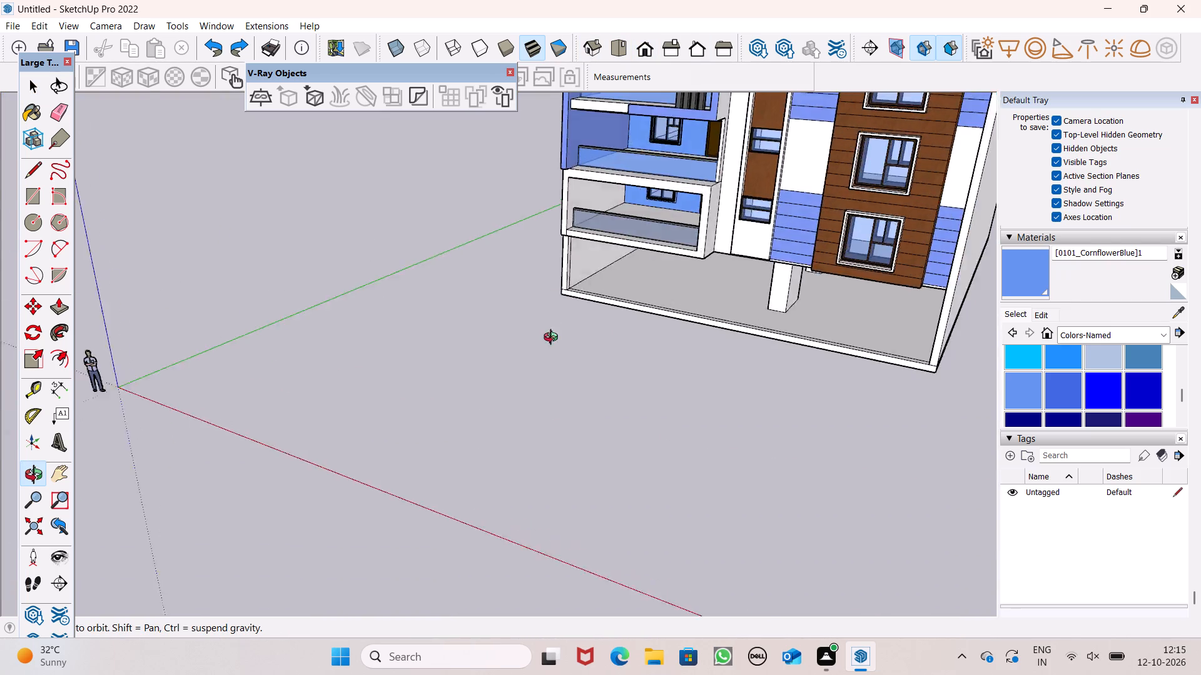
{"action": "middle_click_drag", "start_coordinate": [554, 339], "coordinate": [633, 311]}
{"action": "scroll", "coordinate": [649, 209], "scroll_direction": "up", "scroll_amount": 9}
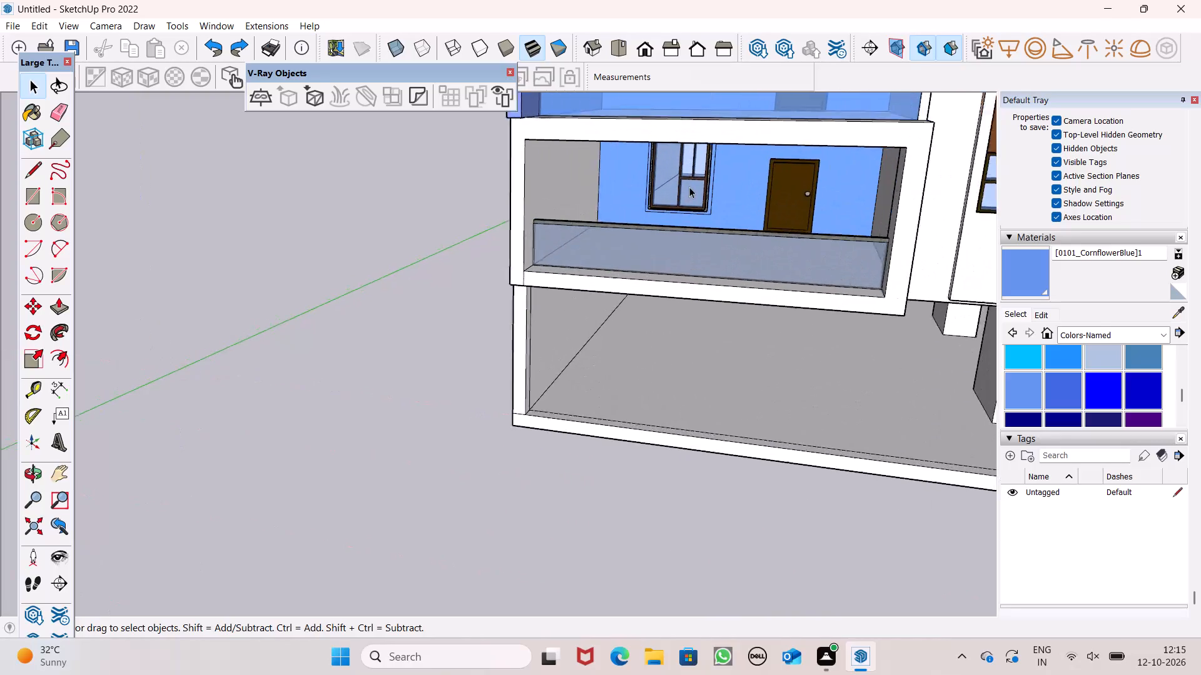
{"action": "scroll", "coordinate": [689, 187], "scroll_direction": "up", "scroll_amount": 11}
{"action": "left_click", "coordinate": [701, 235]}
{"action": "scroll", "coordinate": [709, 242], "scroll_direction": "up", "scroll_amount": 2}
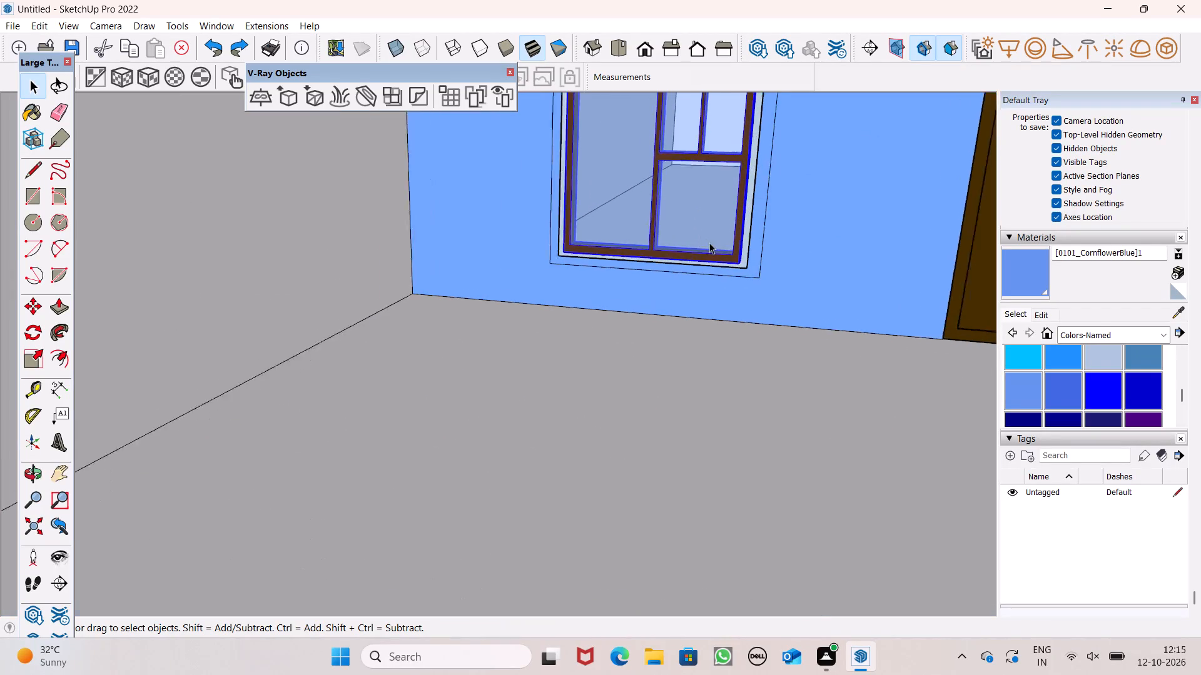
{"action": "scroll", "coordinate": [709, 242], "scroll_direction": "up", "scroll_amount": 6}
{"action": "middle_click_drag", "start_coordinate": [741, 298], "coordinate": [844, 317]}
{"action": "scroll", "coordinate": [843, 319], "scroll_direction": "up", "scroll_amount": 1}
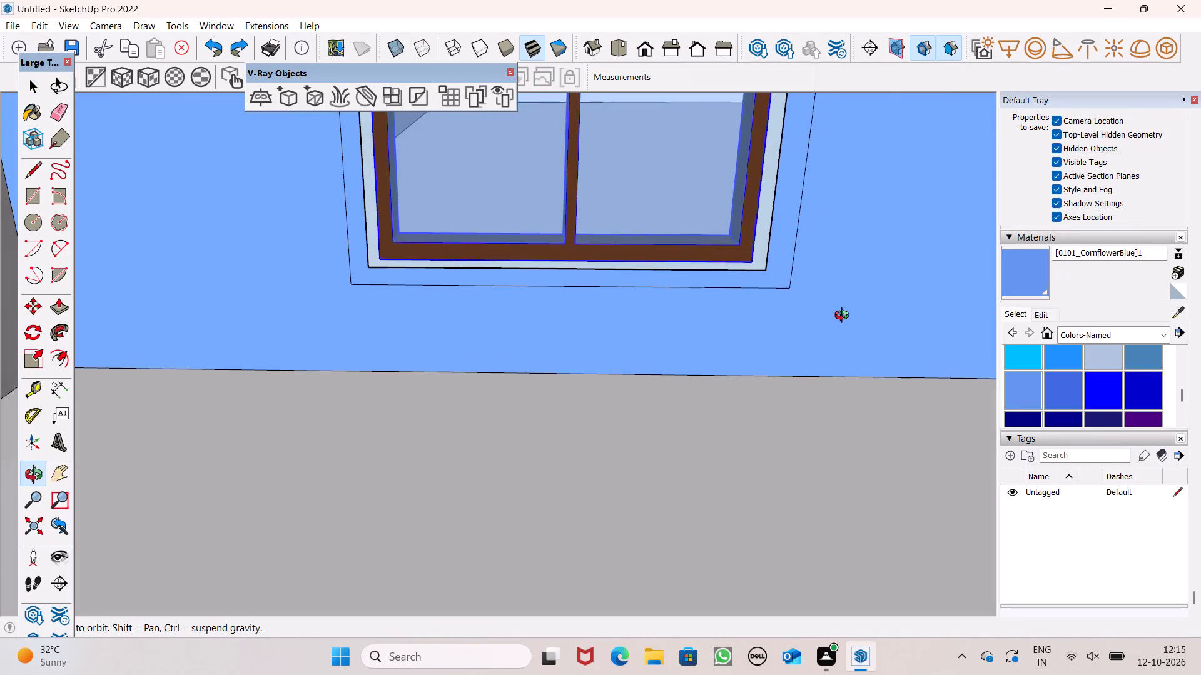
{"action": "middle_click_drag", "start_coordinate": [844, 317], "coordinate": [787, 284]}
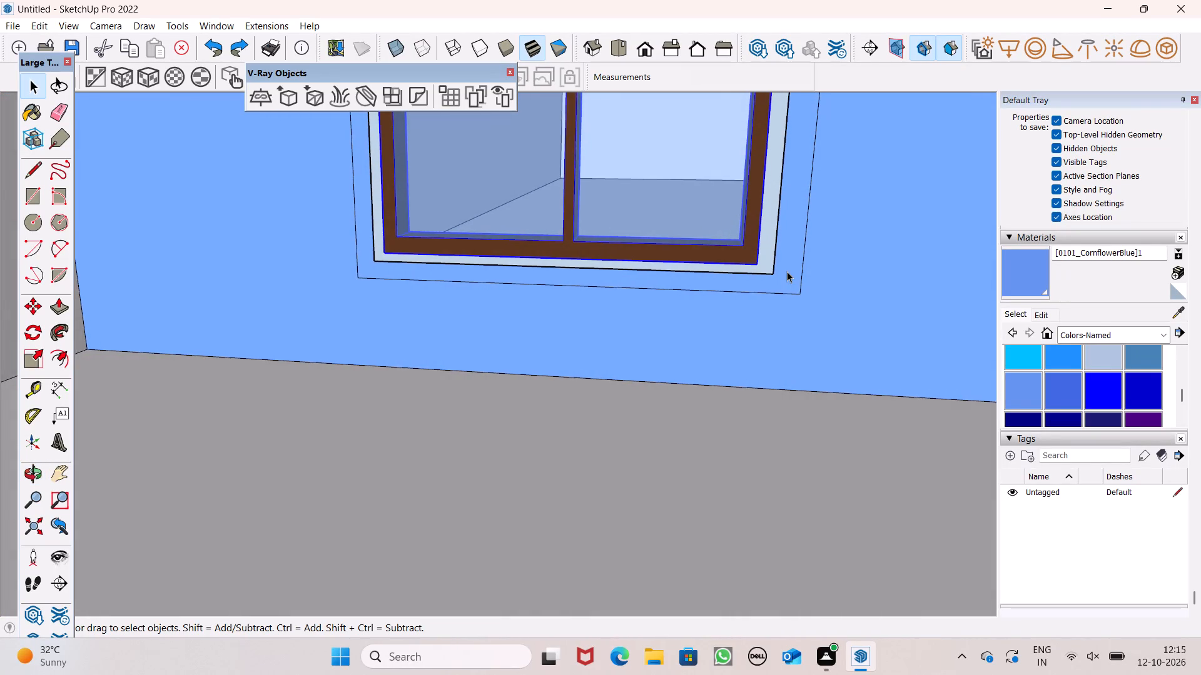
Paint the exploded trim face around the lowest balcony window with 0117_GhostWhite from Colors-Named.
{"action": "scroll", "coordinate": [787, 271], "scroll_direction": "down", "scroll_amount": 6}
{"action": "key", "text": "space"}
{"action": "key", "text": "space"}
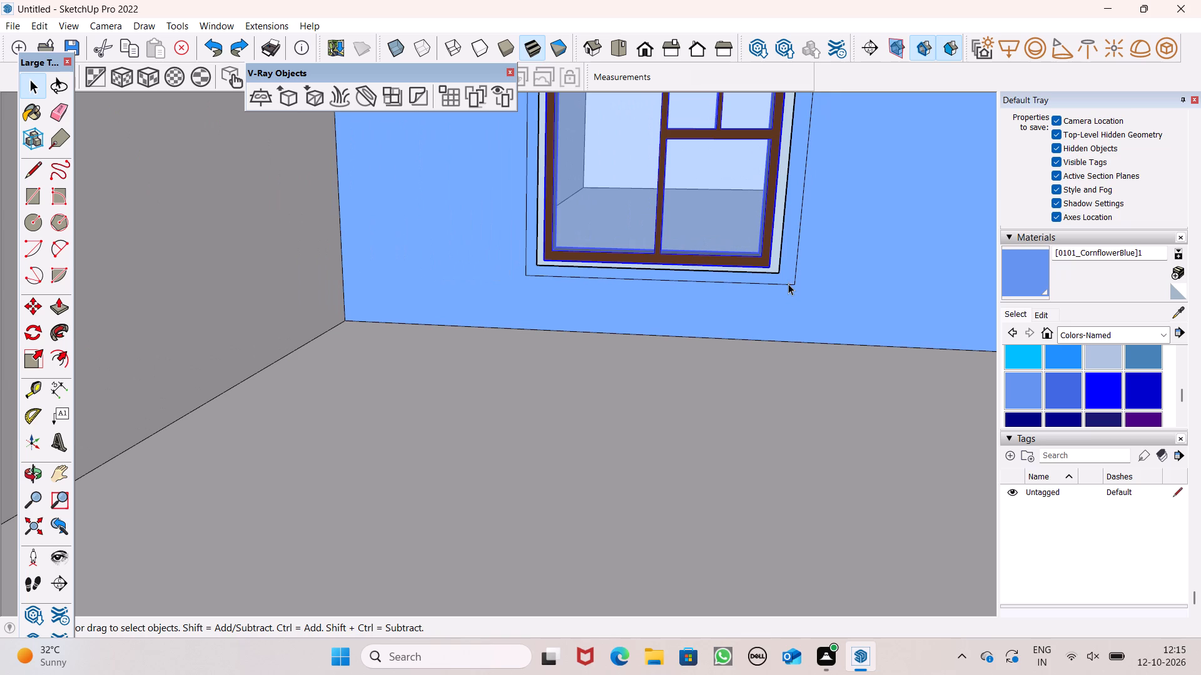
{"action": "left_click", "coordinate": [788, 277]}
{"action": "scroll", "coordinate": [788, 277], "scroll_direction": "down", "scroll_amount": 10}
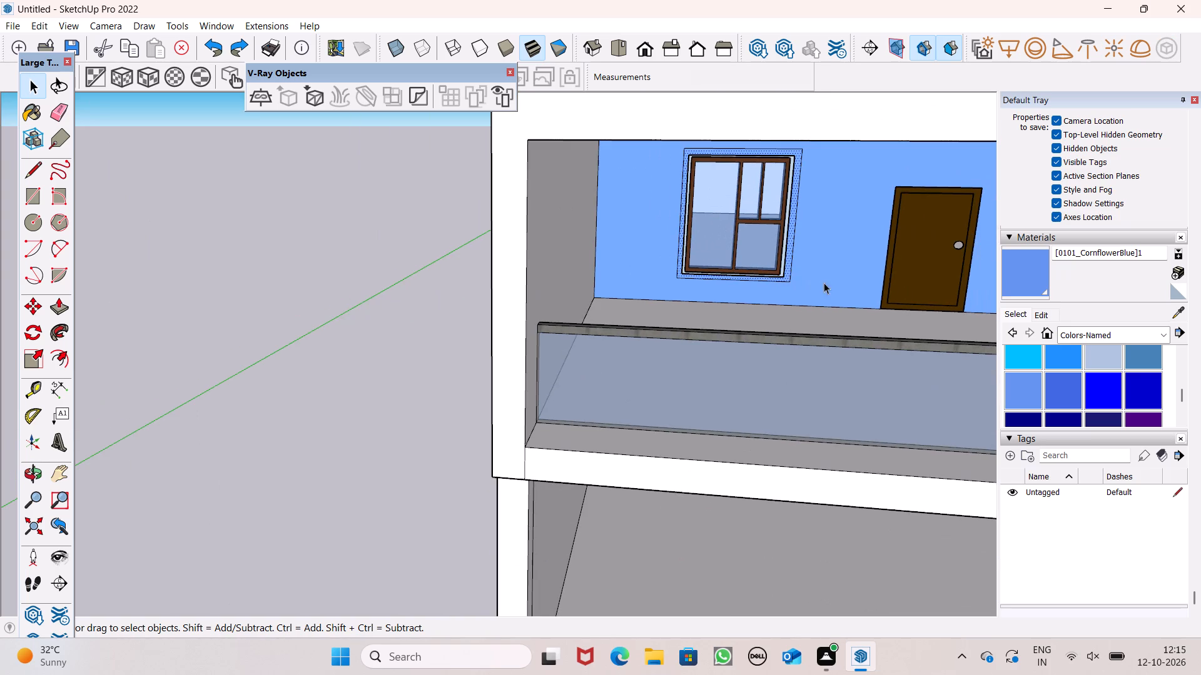
{"action": "scroll", "coordinate": [1093, 409], "scroll_direction": "down", "scroll_amount": 2}
{"action": "left_click_drag", "start_coordinate": [1022, 395], "coordinate": [1022, 394]}
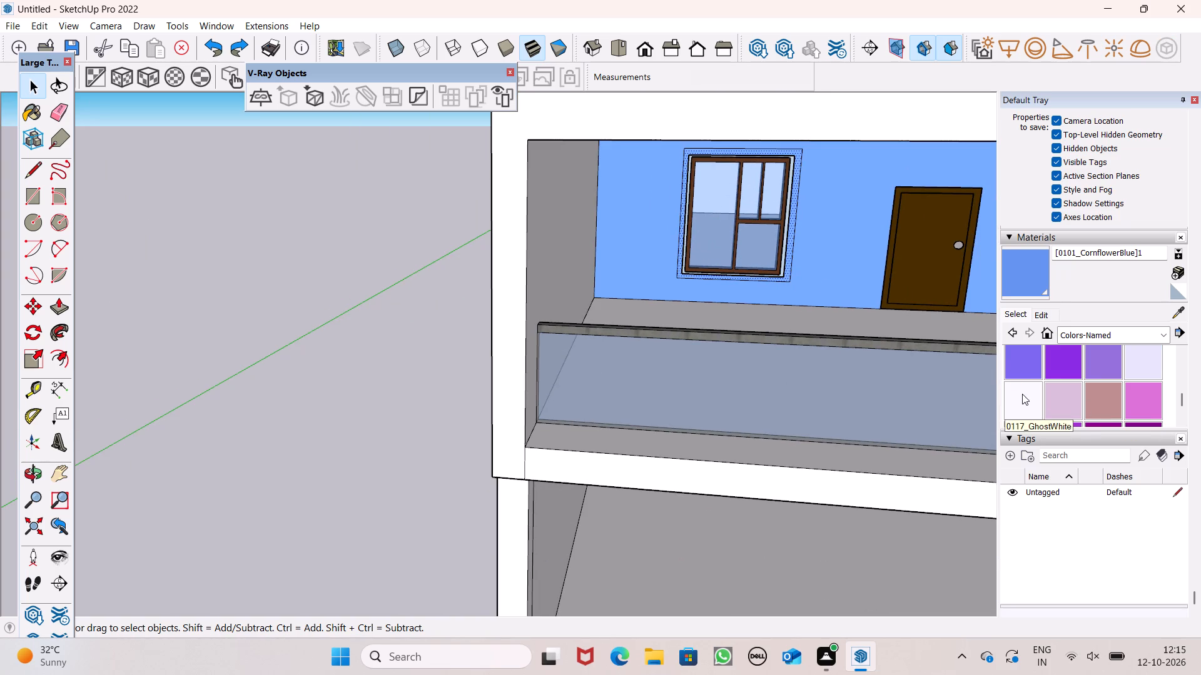
{"action": "left_click_drag", "start_coordinate": [1022, 394], "coordinate": [1016, 379]}
{"action": "scroll", "coordinate": [795, 276], "scroll_direction": "up", "scroll_amount": 5}
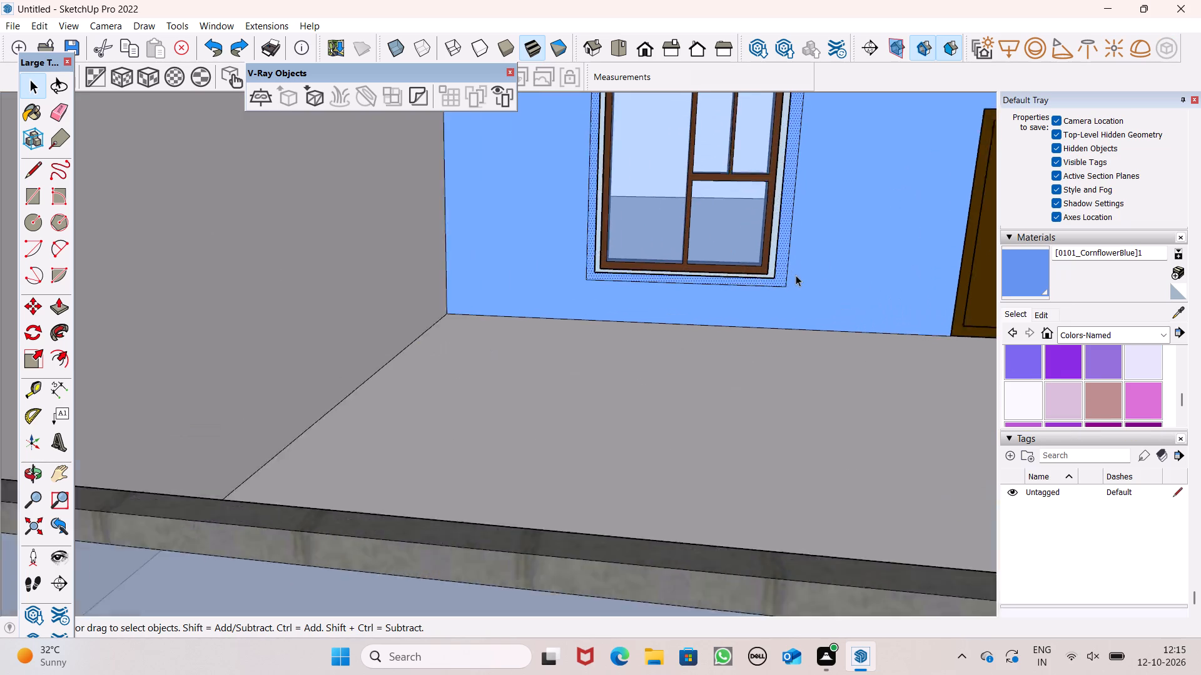
{"action": "scroll", "coordinate": [796, 275], "scroll_direction": "up", "scroll_amount": 2}
{"action": "left_click", "coordinate": [781, 275]}
{"action": "double_click", "coordinate": [1011, 396]}
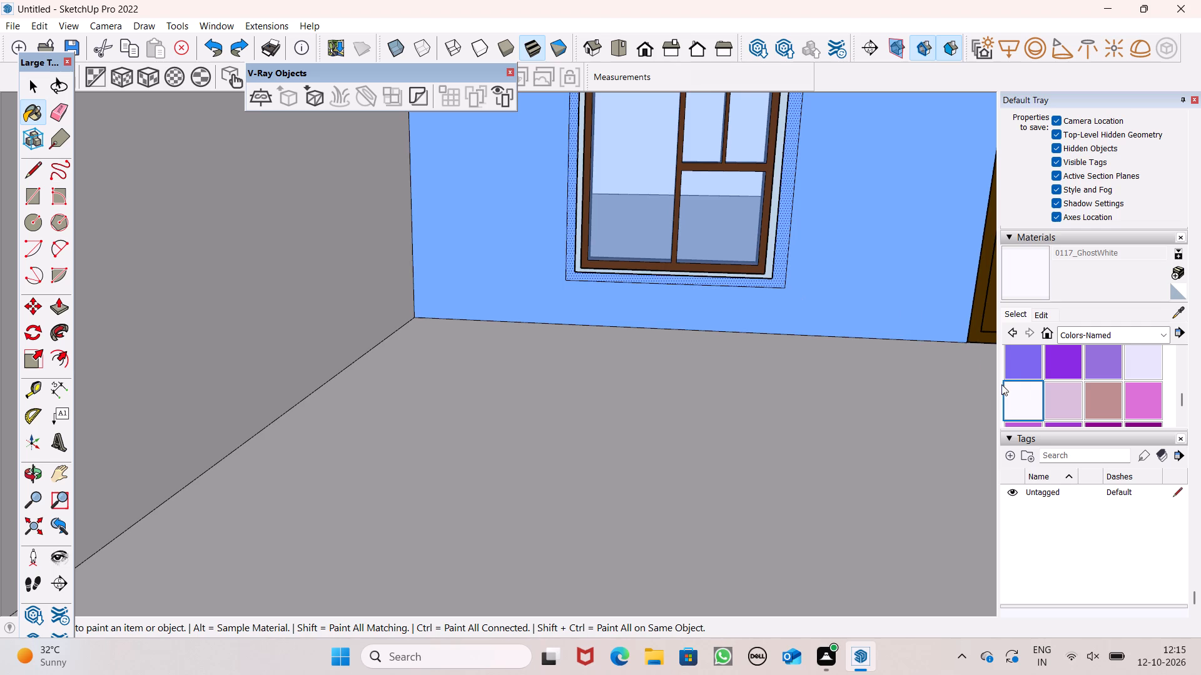
{"action": "scroll", "coordinate": [754, 257], "scroll_direction": "up", "scroll_amount": 5}
{"action": "left_click", "coordinate": [802, 267]}
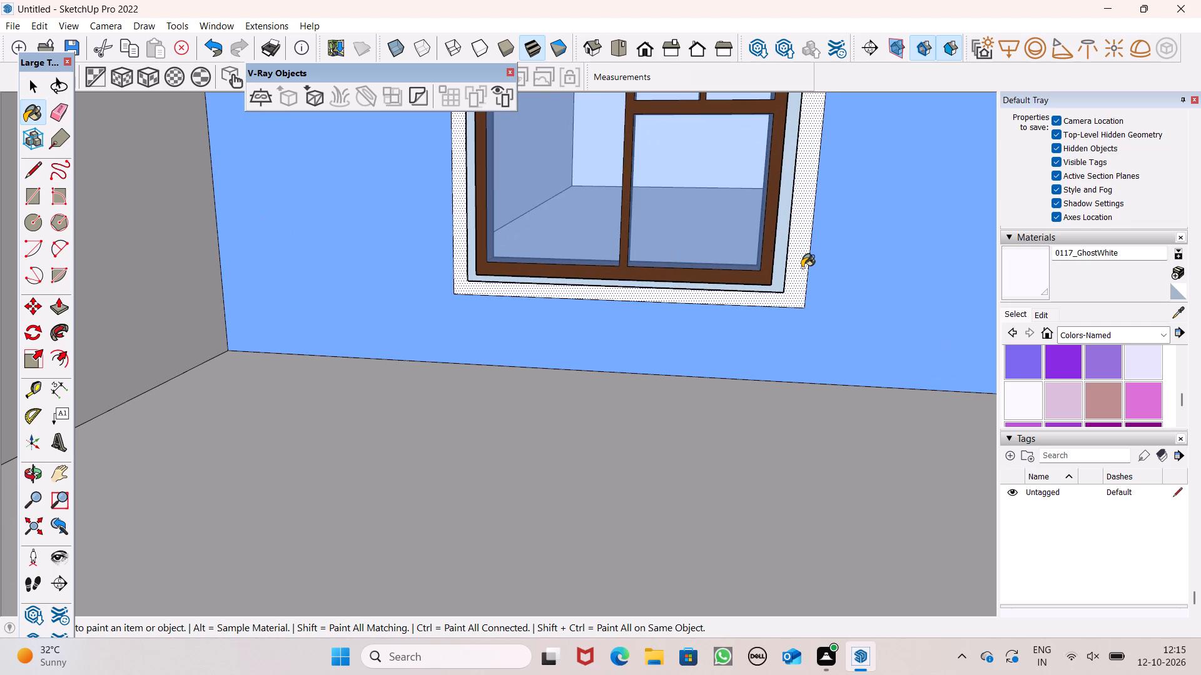
Explode the trim frame group around a balcony window higher up the facade.
{"action": "scroll", "coordinate": [801, 276], "scroll_direction": "down", "scroll_amount": 16}
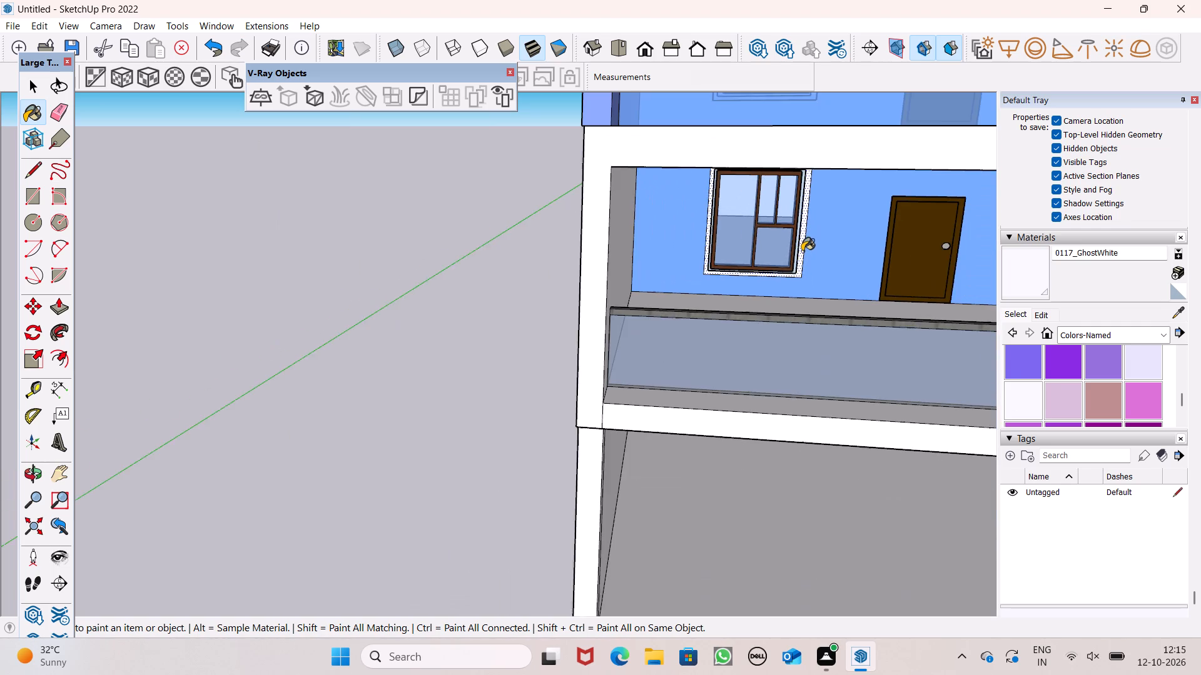
{"action": "scroll", "coordinate": [781, 214], "scroll_direction": "down", "scroll_amount": 19}
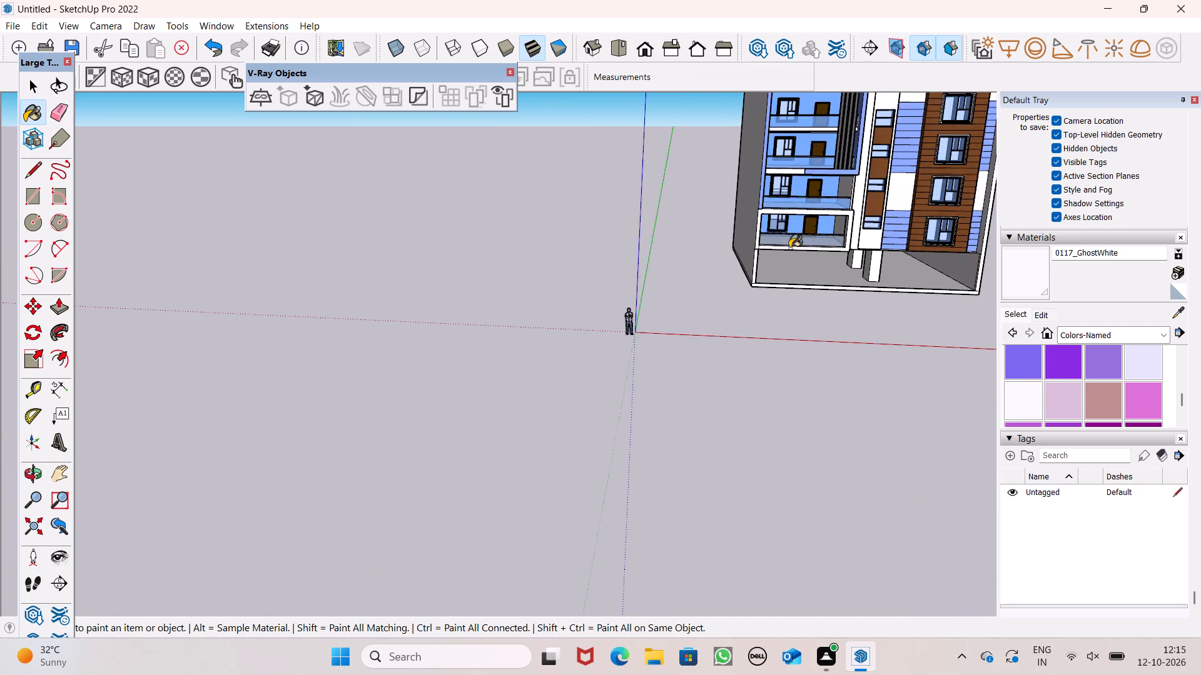
{"action": "scroll", "coordinate": [795, 203], "scroll_direction": "down", "scroll_amount": 1}
{"action": "scroll", "coordinate": [811, 92], "scroll_direction": "up", "scroll_amount": 16}
{"action": "scroll", "coordinate": [788, 141], "scroll_direction": "up", "scroll_amount": 7}
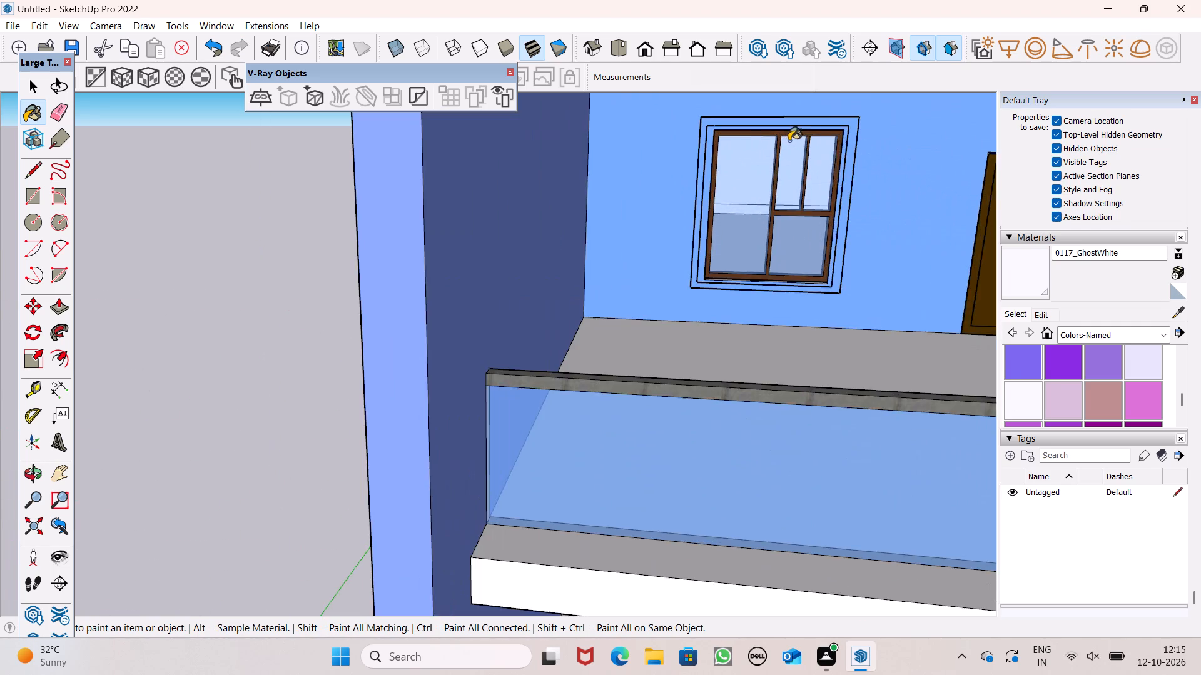
{"action": "scroll", "coordinate": [789, 141], "scroll_direction": "up", "scroll_amount": 2}
{"action": "scroll", "coordinate": [861, 111], "scroll_direction": "up", "scroll_amount": 6}
{"action": "left_click", "coordinate": [855, 124]}
{"action": "right_click", "coordinate": [856, 128]}
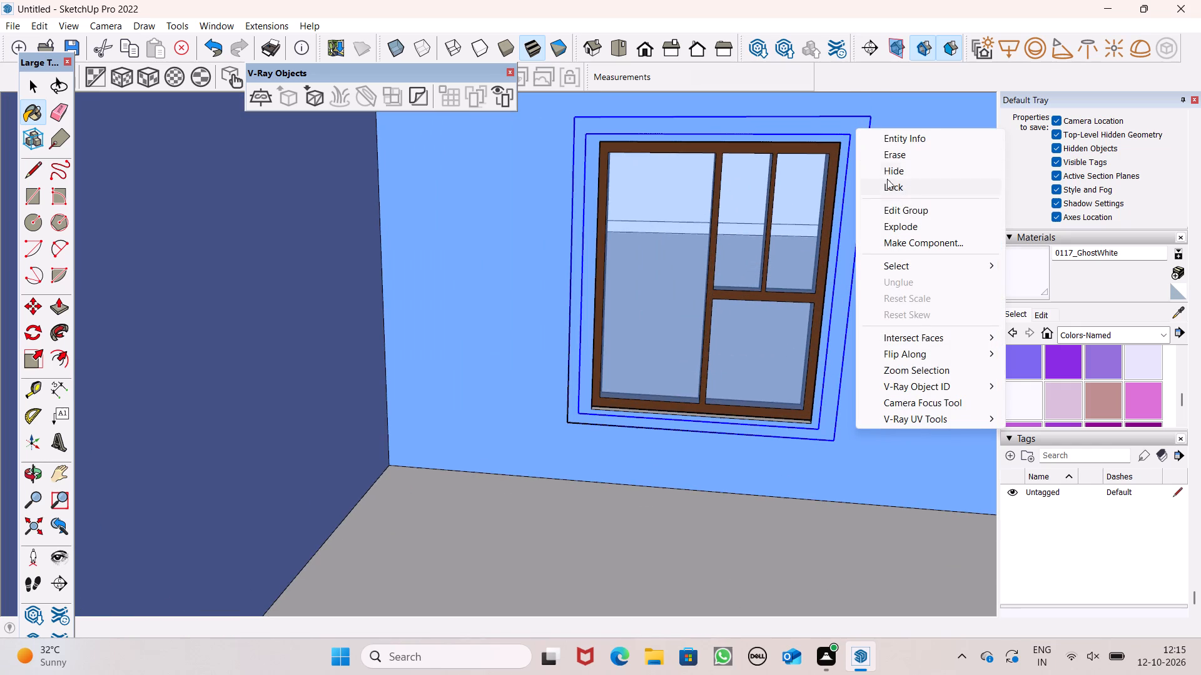
{"action": "left_click", "coordinate": [898, 227]}
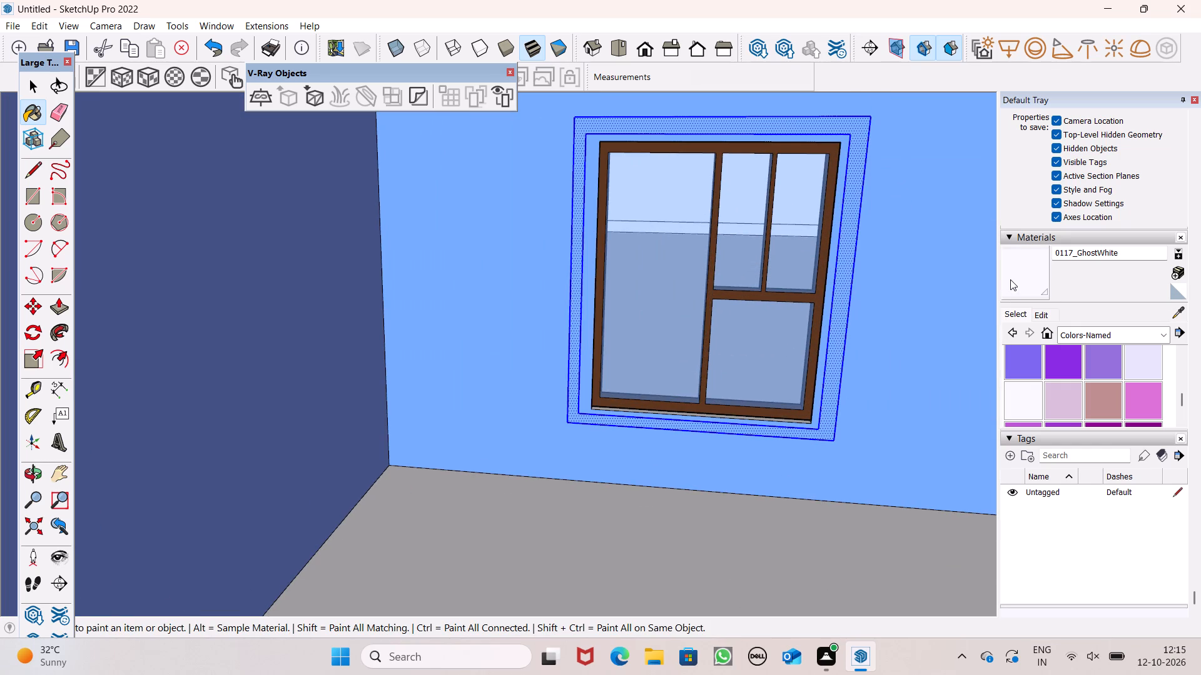
Paint this upper window's exploded trim face with 0117_GhostWhite and return to selecting.
{"action": "left_click", "coordinate": [1010, 279]}
{"action": "left_click", "coordinate": [851, 138]}
{"action": "scroll", "coordinate": [823, 180], "scroll_direction": "down", "scroll_amount": 4}
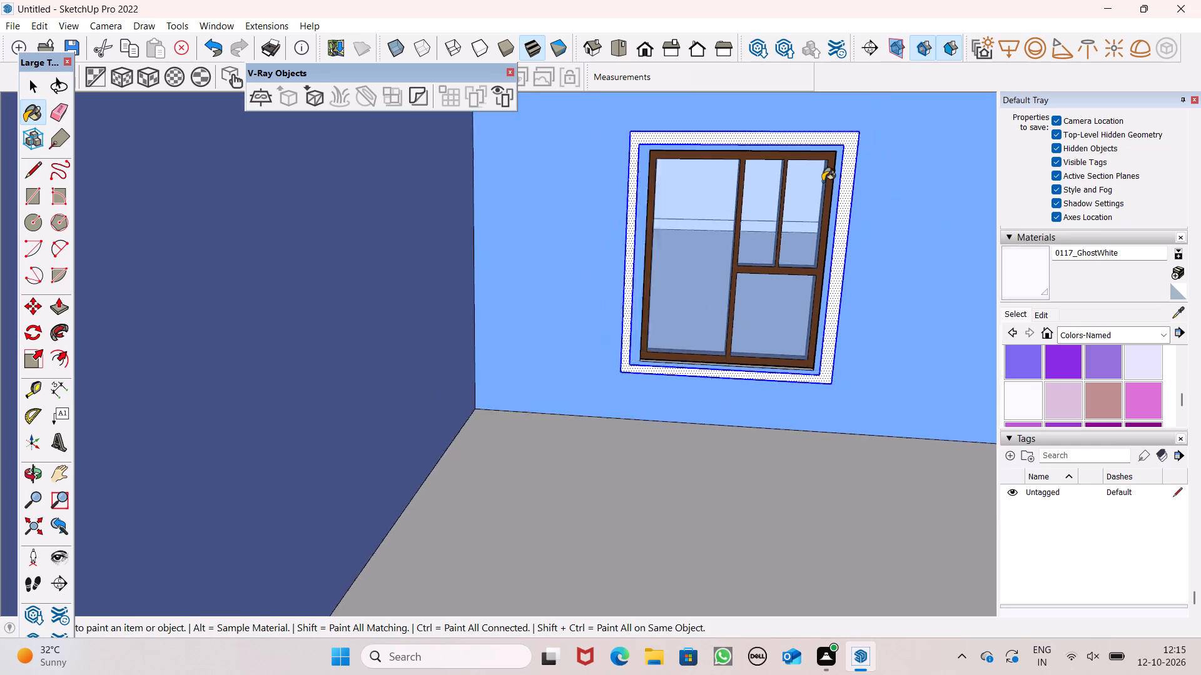
{"action": "scroll", "coordinate": [823, 181], "scroll_direction": "down", "scroll_amount": 10}
{"action": "scroll", "coordinate": [774, 208], "scroll_direction": "down", "scroll_amount": 4}
{"action": "key", "text": "space"}
{"action": "left_click", "coordinate": [597, 215]}
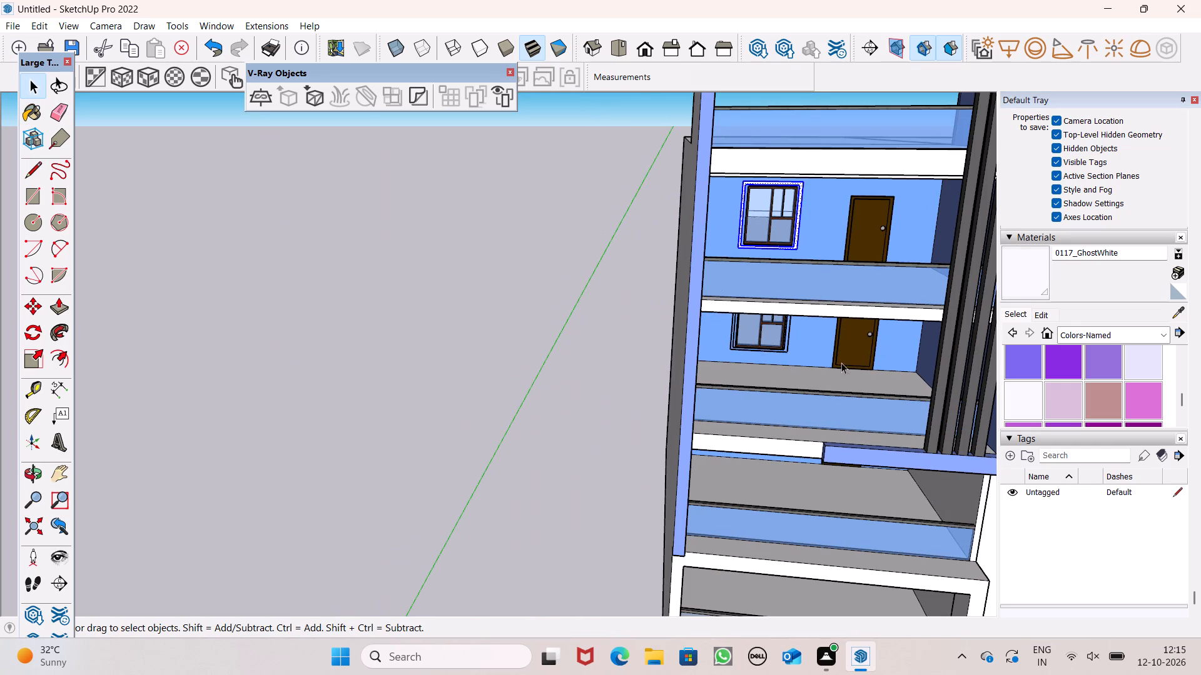
Explode the trim frame group around the balcony window one floor below the trim just painted.
{"action": "scroll", "coordinate": [848, 366], "scroll_direction": "up", "scroll_amount": 8}
{"action": "scroll", "coordinate": [689, 281], "scroll_direction": "up", "scroll_amount": 7}
{"action": "left_click", "coordinate": [772, 289]}
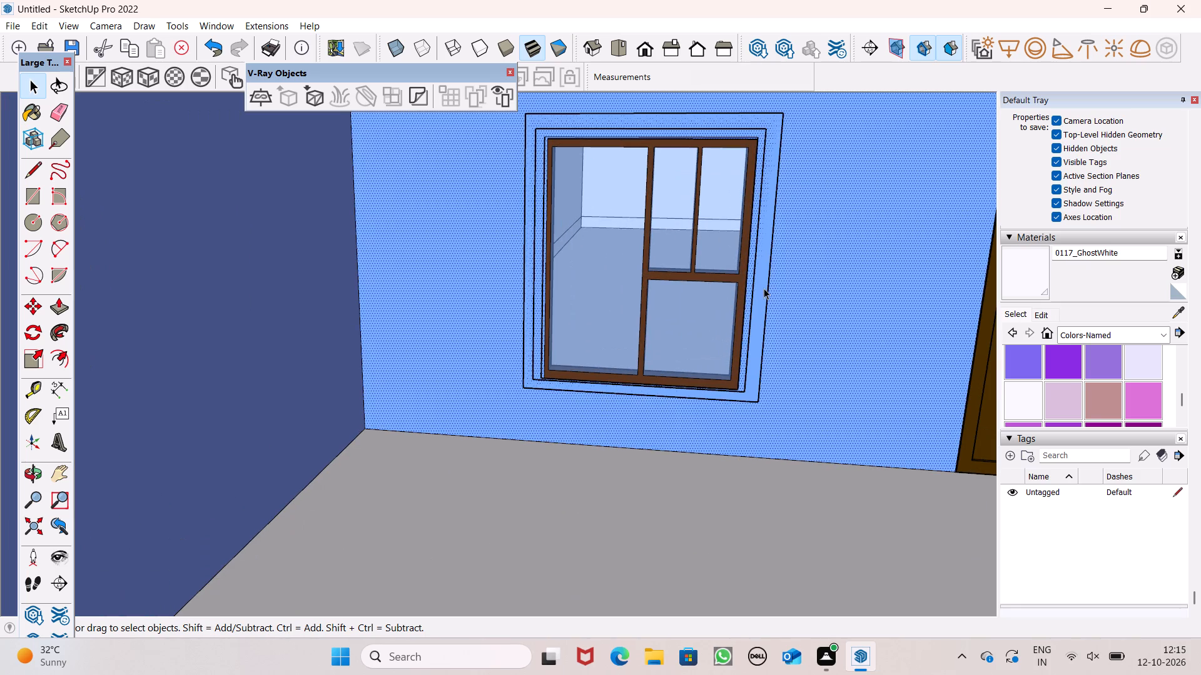
{"action": "left_click", "coordinate": [764, 288]}
{"action": "right_click", "coordinate": [761, 282]}
{"action": "left_click", "coordinate": [806, 377]}
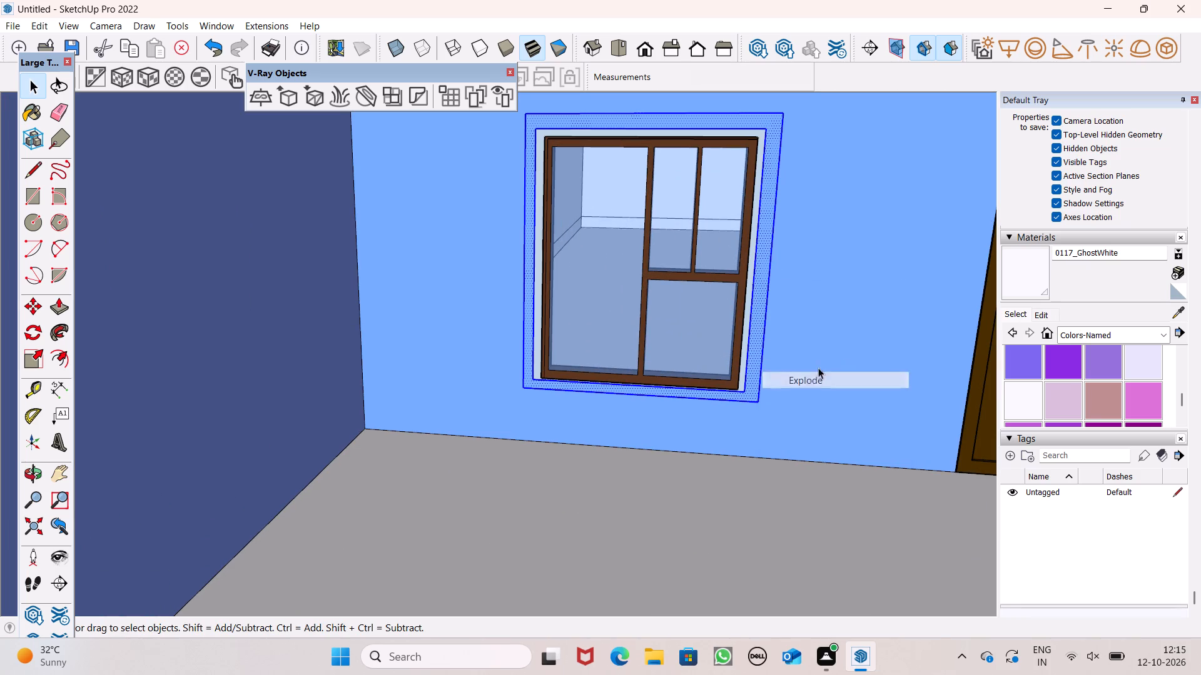
Paint the exploded trim face around this balcony window with 0117_GhostWhite, return to selecting and clear the selection.
{"action": "left_click", "coordinate": [1021, 281]}
{"action": "scroll", "coordinate": [806, 261], "scroll_direction": "up", "scroll_amount": 6}
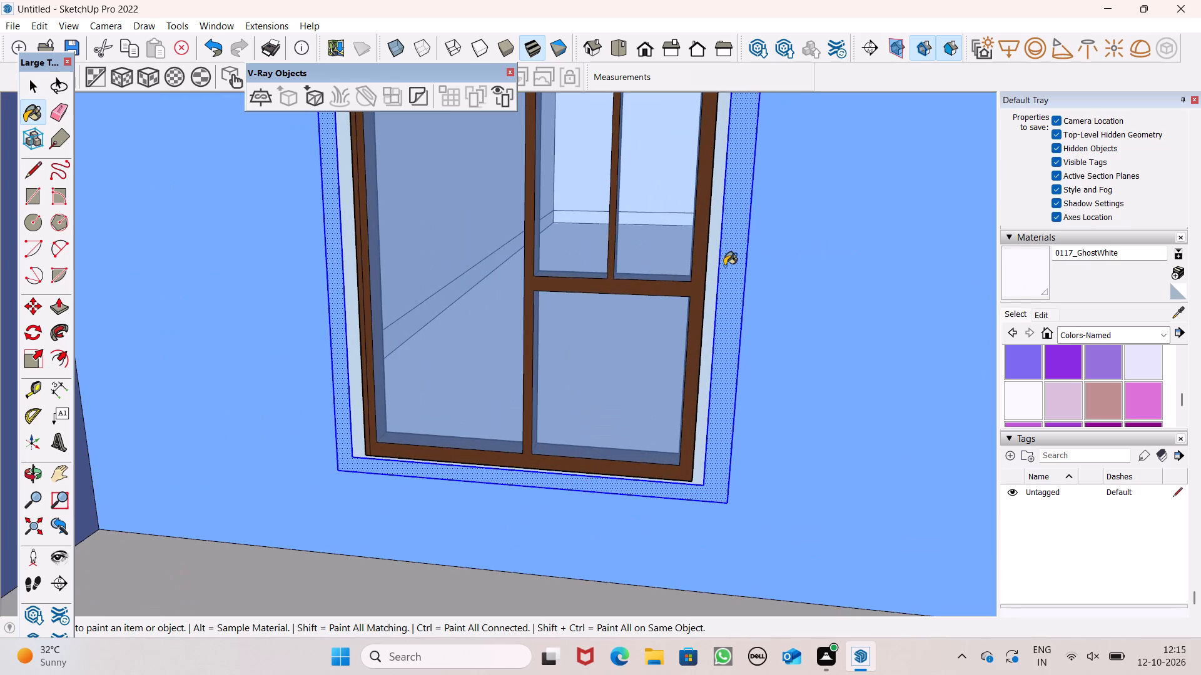
{"action": "left_click", "coordinate": [739, 261]}
{"action": "scroll", "coordinate": [728, 229], "scroll_direction": "down", "scroll_amount": 16}
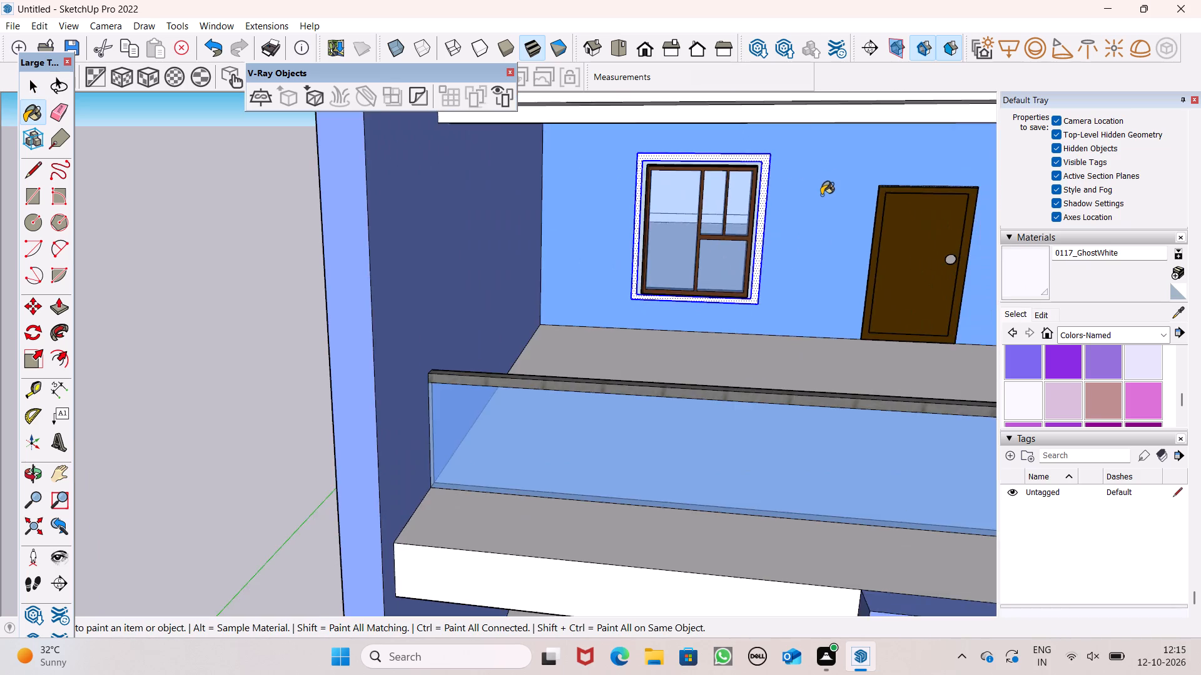
{"action": "scroll", "coordinate": [821, 195], "scroll_direction": "down", "scroll_amount": 12}
{"action": "middle_click_drag", "start_coordinate": [841, 292], "coordinate": [798, 206]}
{"action": "left_click", "coordinate": [623, 286]}
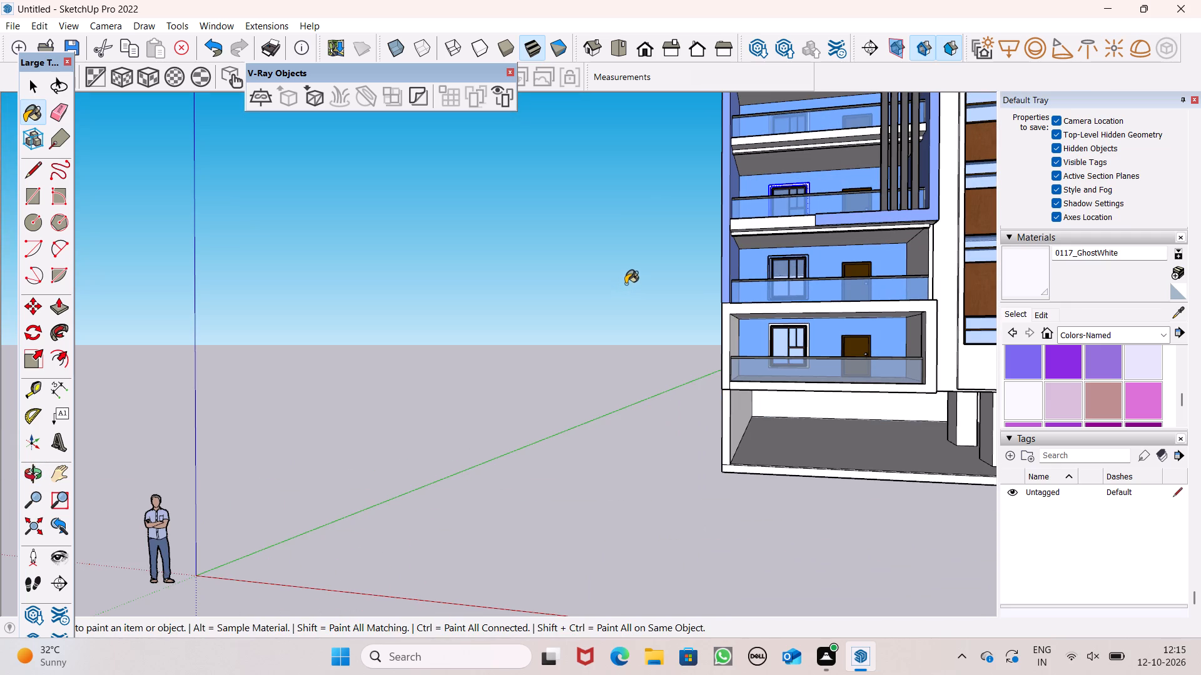
{"action": "key", "text": "space"}
{"action": "key", "text": "space"}
{"action": "left_click", "coordinate": [626, 284]}
Explode the brown window group inside the trim on the balcony one floor above the lowest.
{"action": "scroll", "coordinate": [821, 321], "scroll_direction": "up", "scroll_amount": 4}
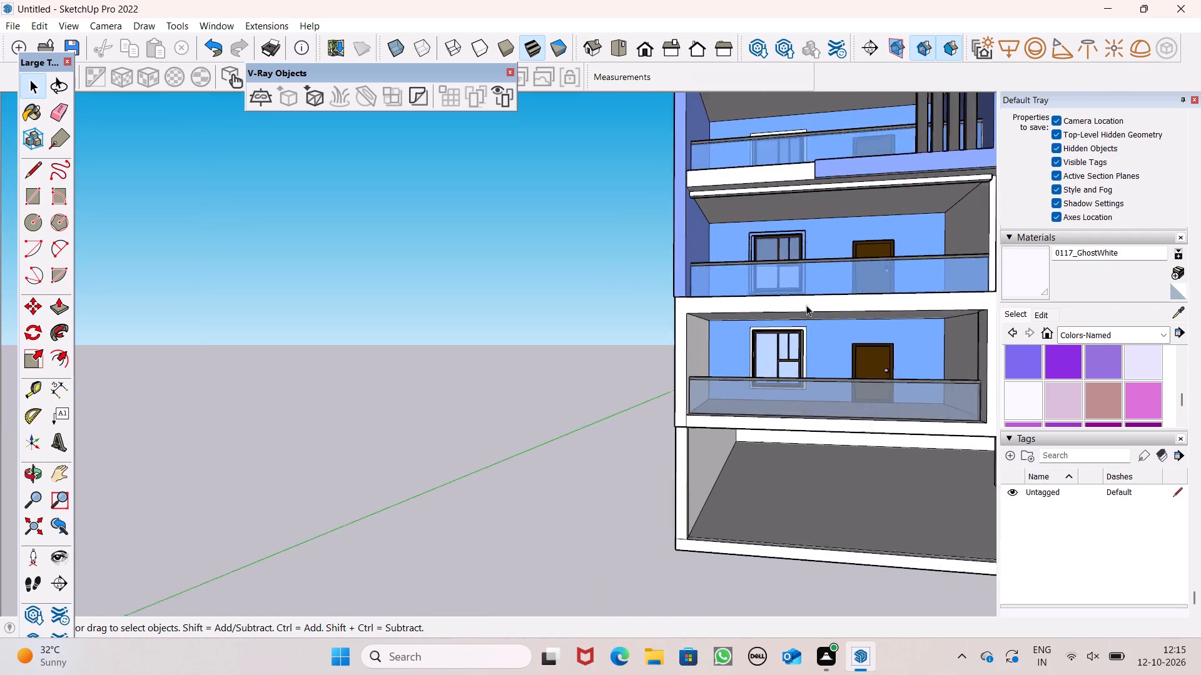
{"action": "scroll", "coordinate": [806, 305], "scroll_direction": "up", "scroll_amount": 5}
{"action": "scroll", "coordinate": [793, 256], "scroll_direction": "up", "scroll_amount": 1}
{"action": "middle_click_drag", "start_coordinate": [796, 268], "coordinate": [823, 282]}
{"action": "scroll", "coordinate": [809, 259], "scroll_direction": "up", "scroll_amount": 9}
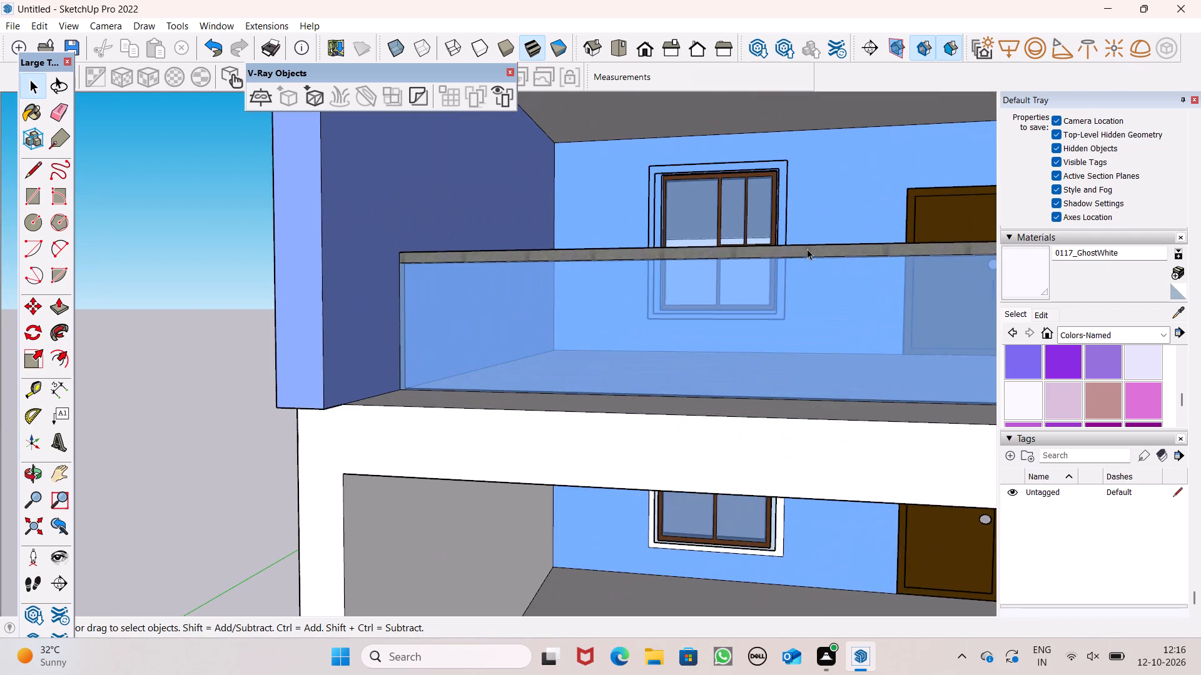
{"action": "middle_click_drag", "start_coordinate": [818, 287], "coordinate": [842, 312]}
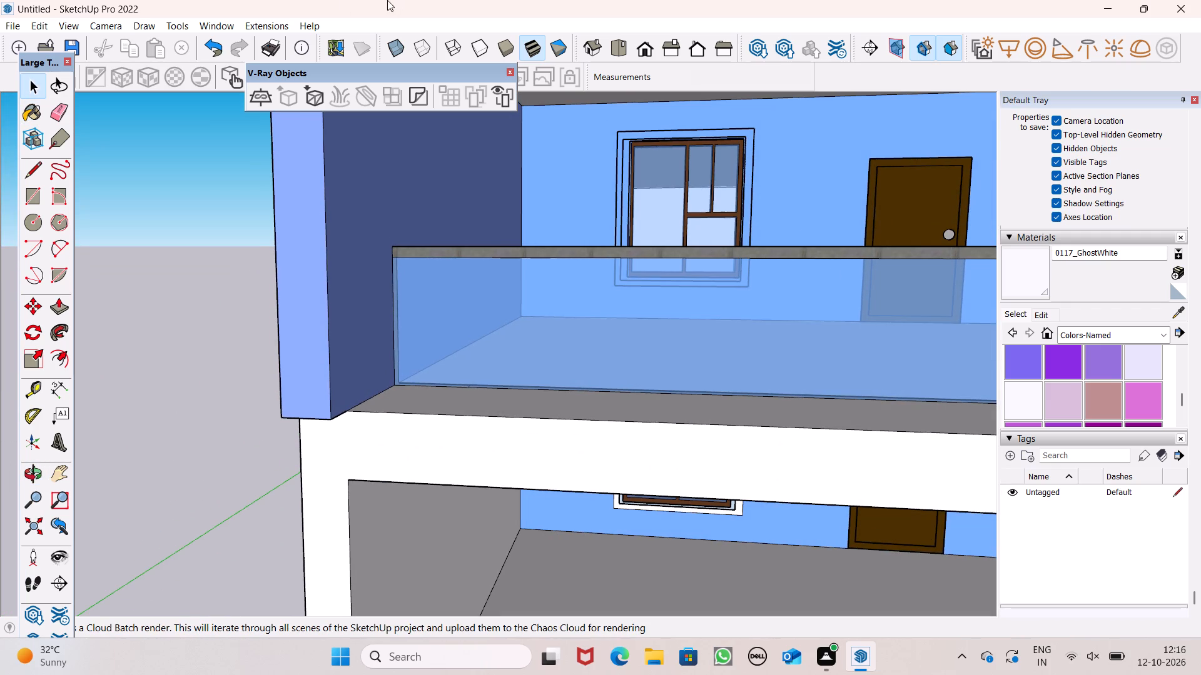
{"action": "scroll", "coordinate": [716, 171], "scroll_direction": "up", "scroll_amount": 1}
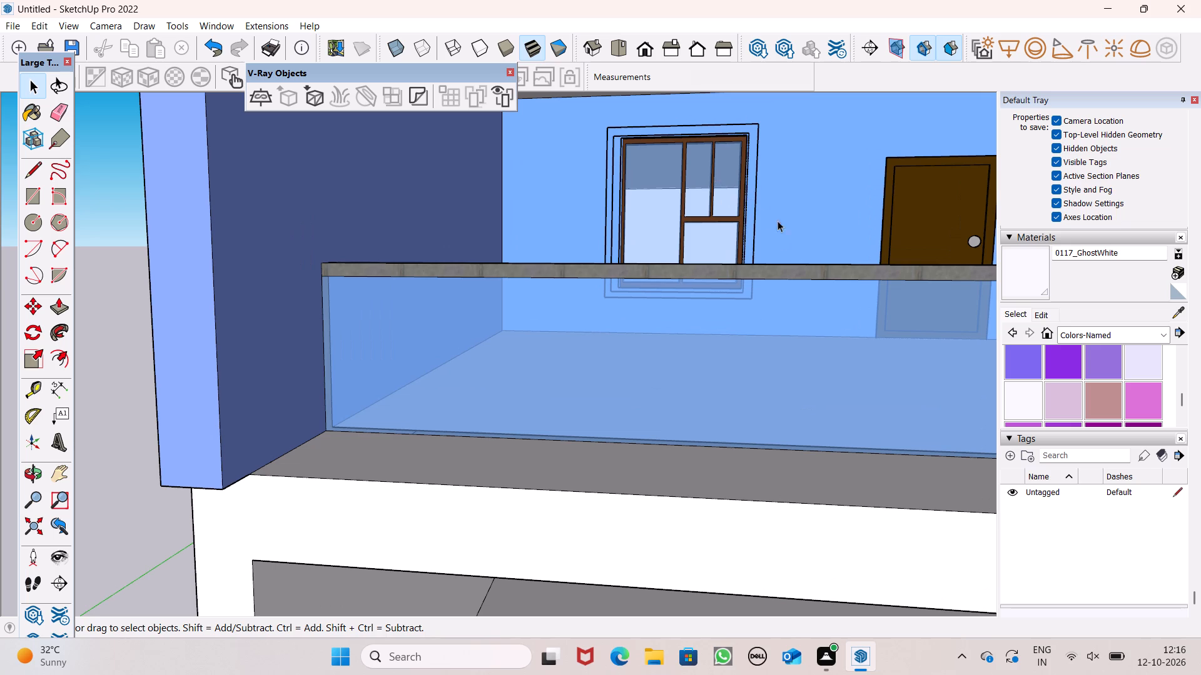
{"action": "scroll", "coordinate": [716, 172], "scroll_direction": "down", "scroll_amount": 2}
{"action": "middle_click_drag", "start_coordinate": [731, 220], "coordinate": [796, 264]}
{"action": "scroll", "coordinate": [736, 186], "scroll_direction": "up", "scroll_amount": 3}
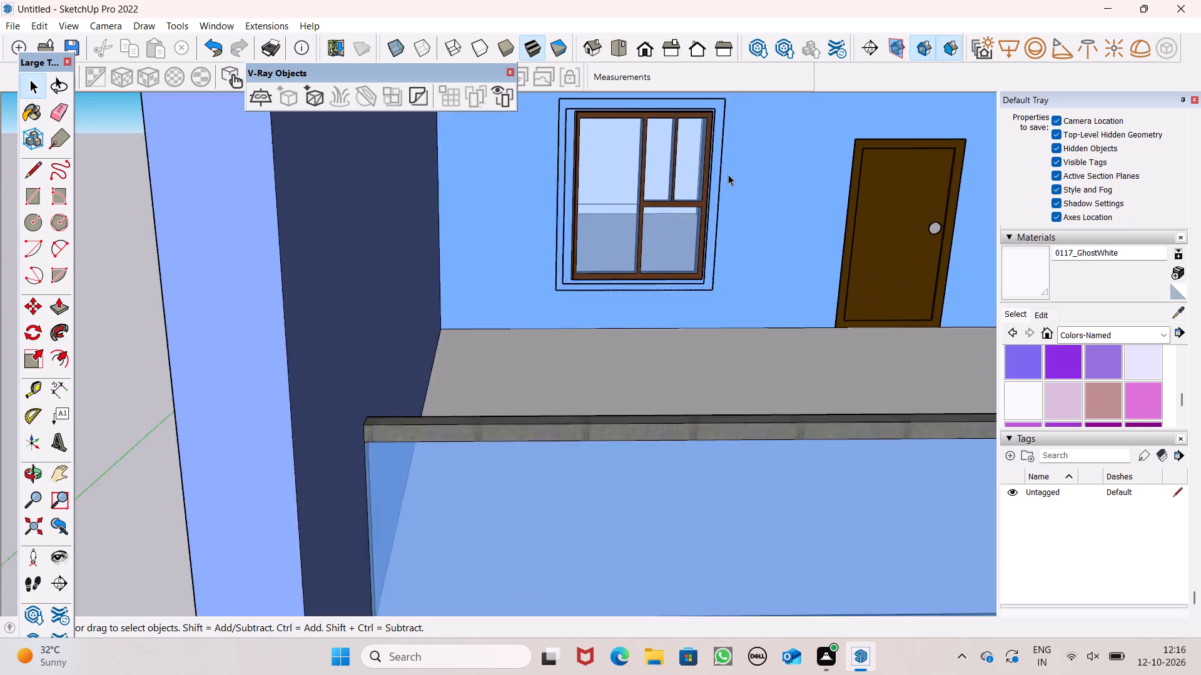
{"action": "scroll", "coordinate": [728, 174], "scroll_direction": "up", "scroll_amount": 2}
{"action": "scroll", "coordinate": [724, 169], "scroll_direction": "down", "scroll_amount": 2}
{"action": "middle_click_drag", "start_coordinate": [733, 197], "coordinate": [736, 182]}
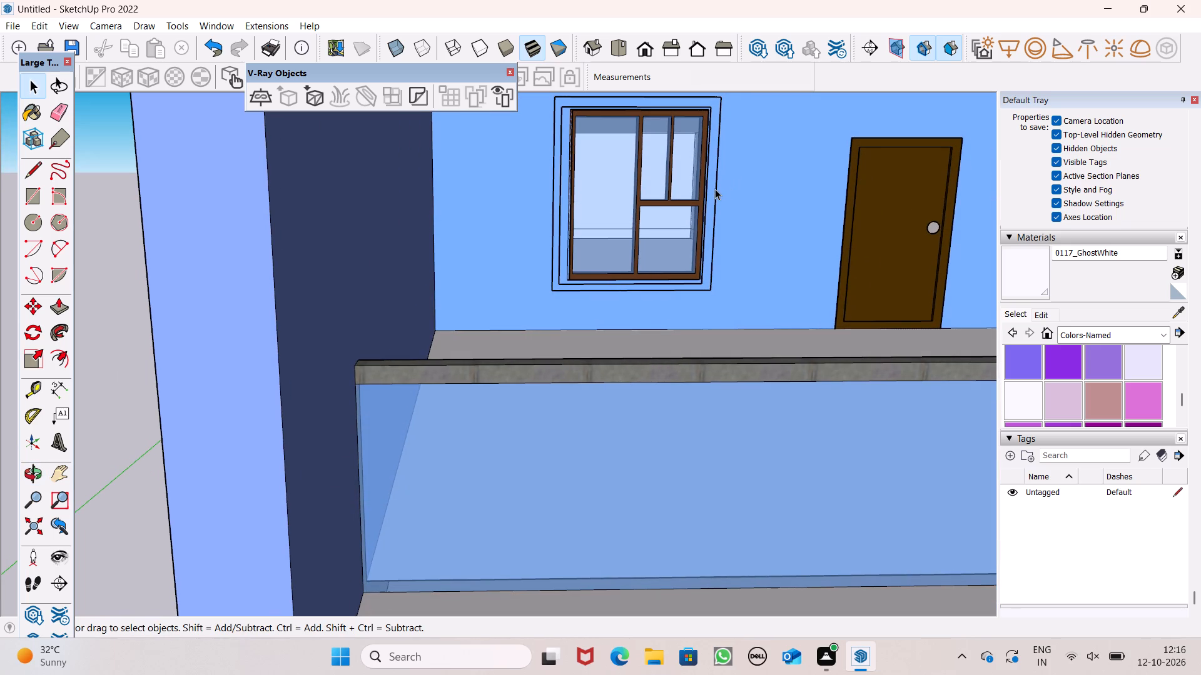
{"action": "left_click", "coordinate": [715, 189]}
{"action": "scroll", "coordinate": [711, 186], "scroll_direction": "down", "scroll_amount": 1}
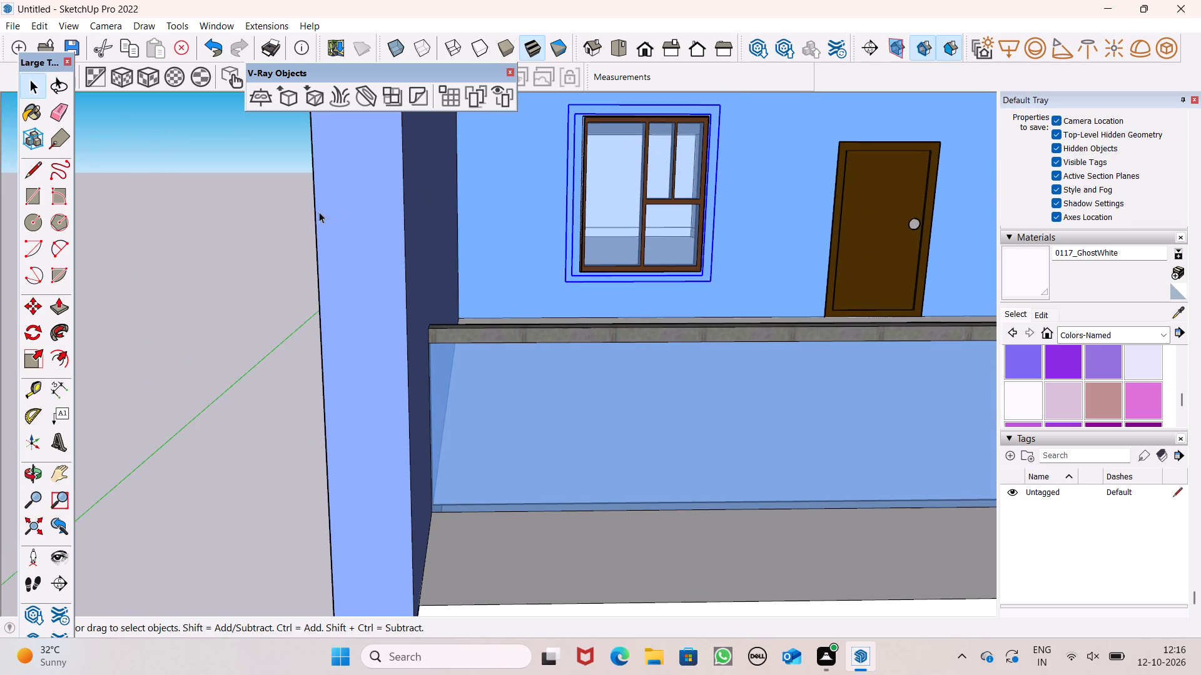
{"action": "right_click", "coordinate": [669, 196]}
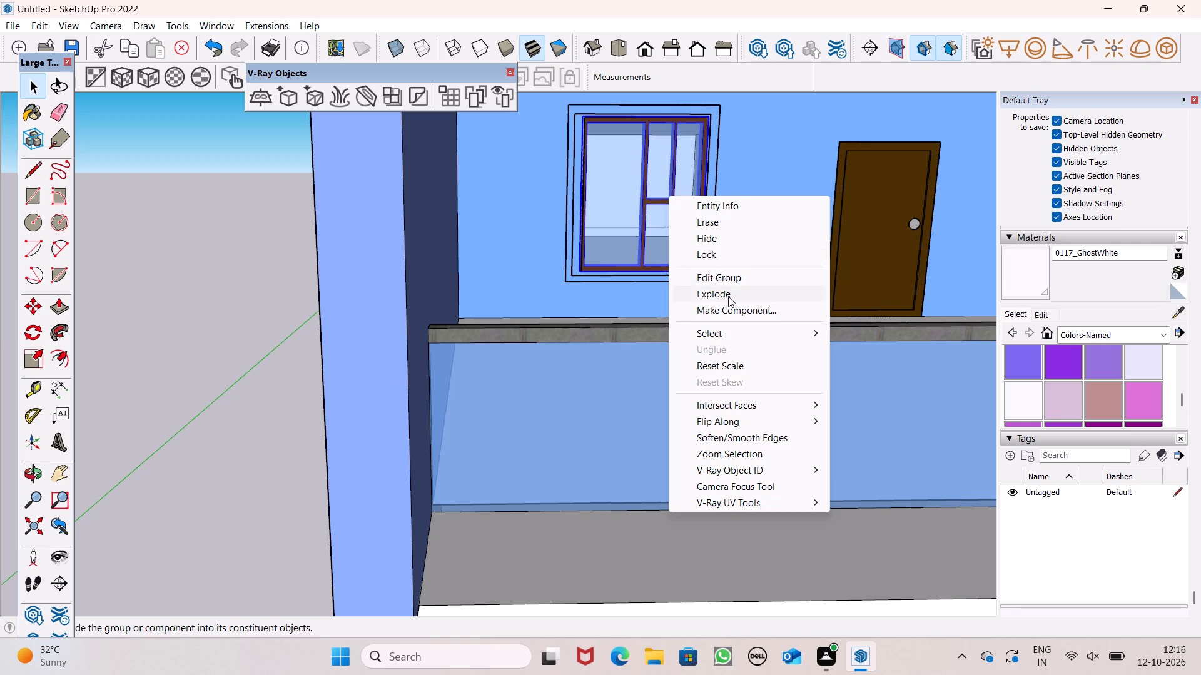
{"action": "left_click", "coordinate": [728, 296]}
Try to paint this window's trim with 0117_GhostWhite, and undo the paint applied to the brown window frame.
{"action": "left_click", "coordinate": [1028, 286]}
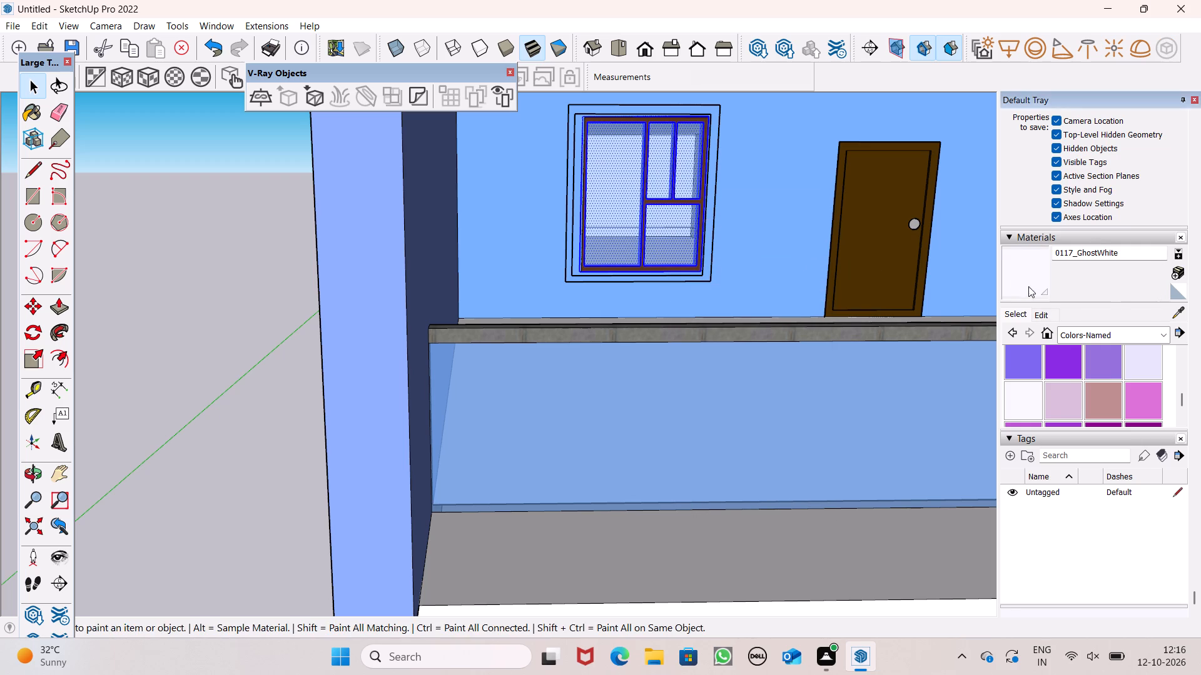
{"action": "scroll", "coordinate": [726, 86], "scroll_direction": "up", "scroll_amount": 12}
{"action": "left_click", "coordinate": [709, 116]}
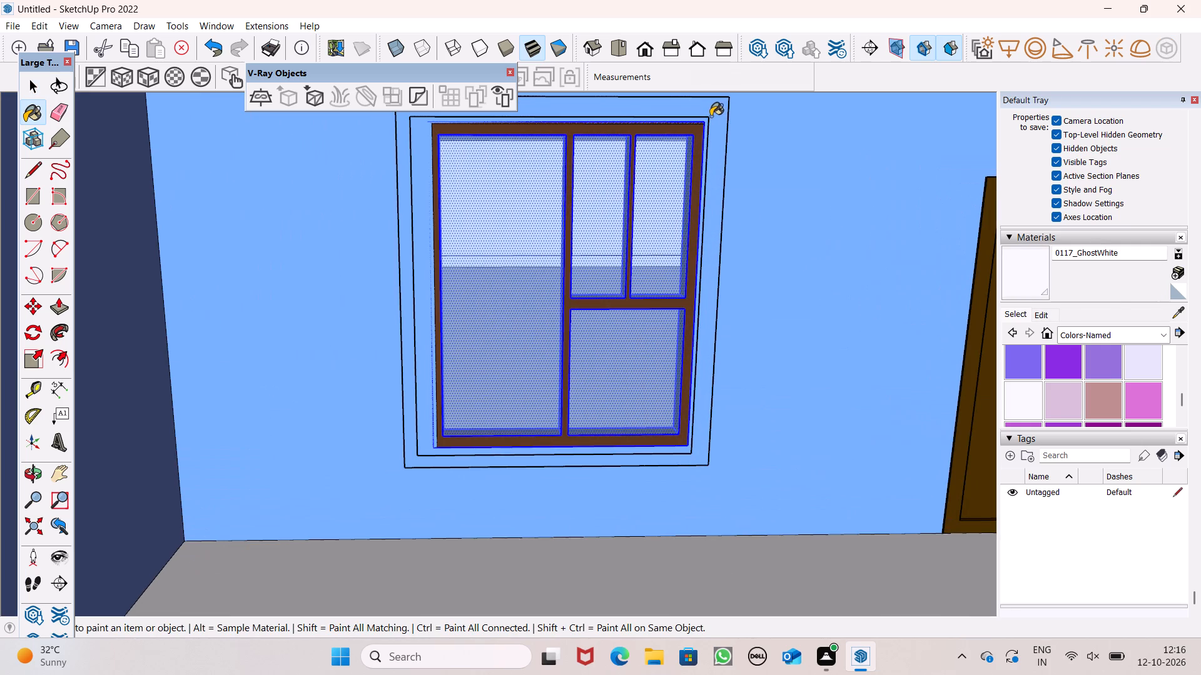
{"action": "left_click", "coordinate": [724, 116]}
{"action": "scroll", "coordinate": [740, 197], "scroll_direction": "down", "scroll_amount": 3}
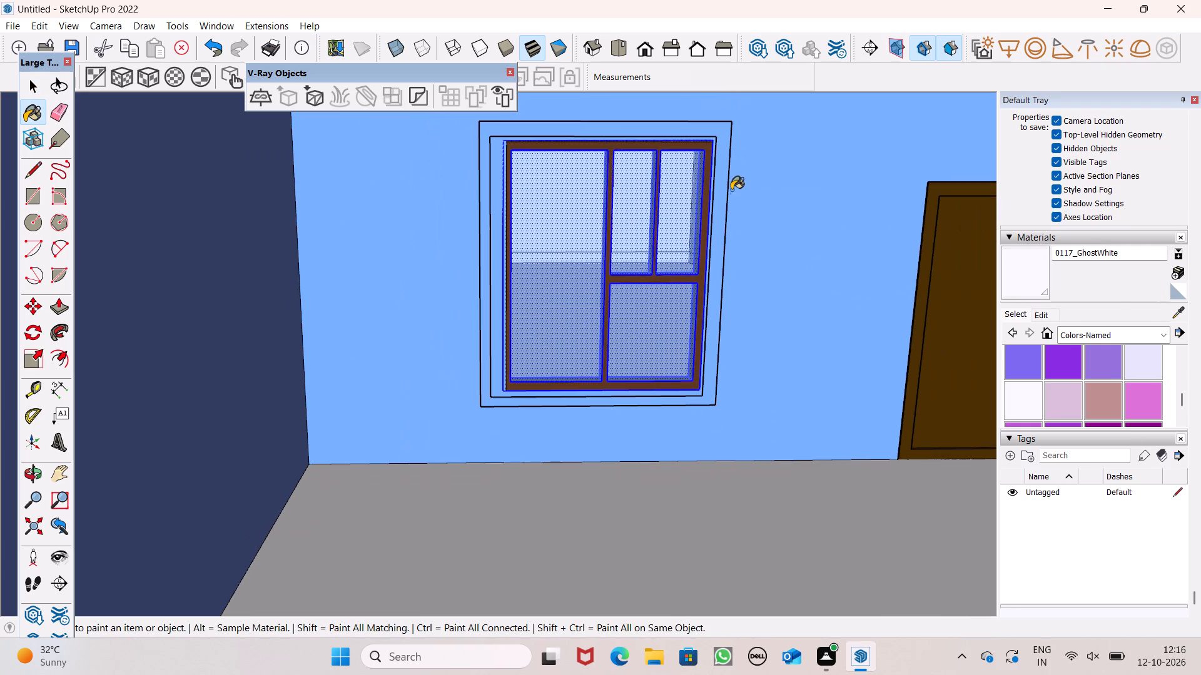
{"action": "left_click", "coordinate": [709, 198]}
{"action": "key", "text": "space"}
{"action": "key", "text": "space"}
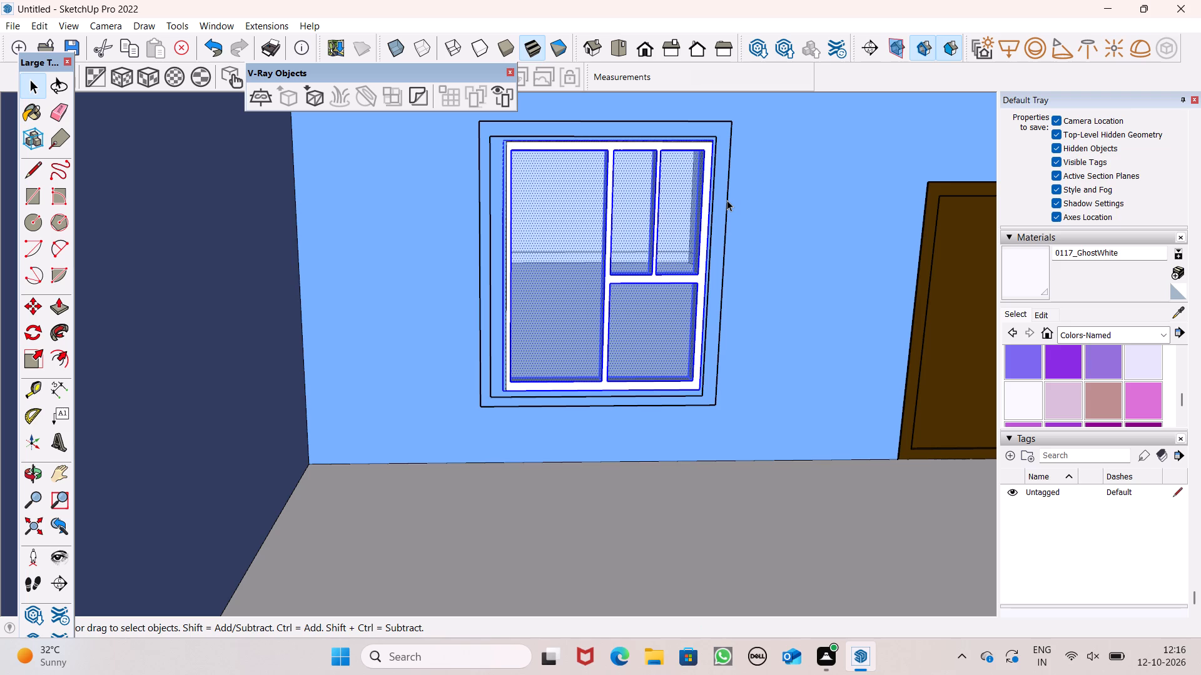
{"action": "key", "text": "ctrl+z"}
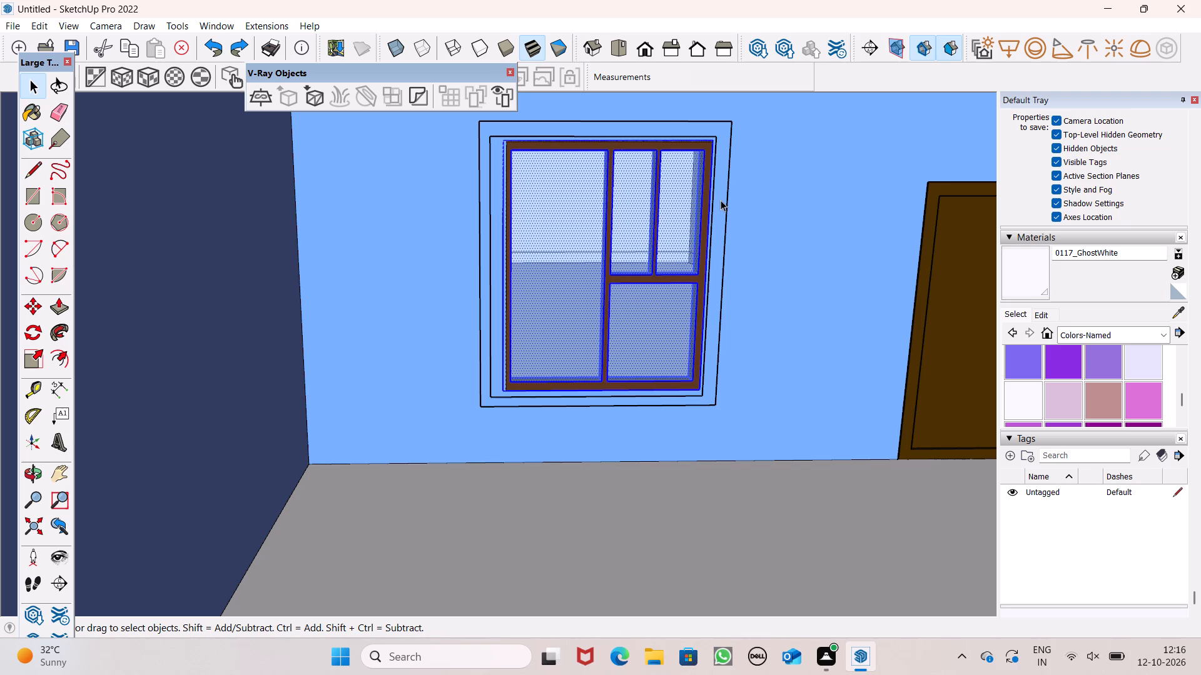
Explode the trim frame group around this same balcony window.
{"action": "left_click", "coordinate": [721, 200]}
{"action": "right_click", "coordinate": [720, 200]}
{"action": "left_click", "coordinate": [773, 301]}
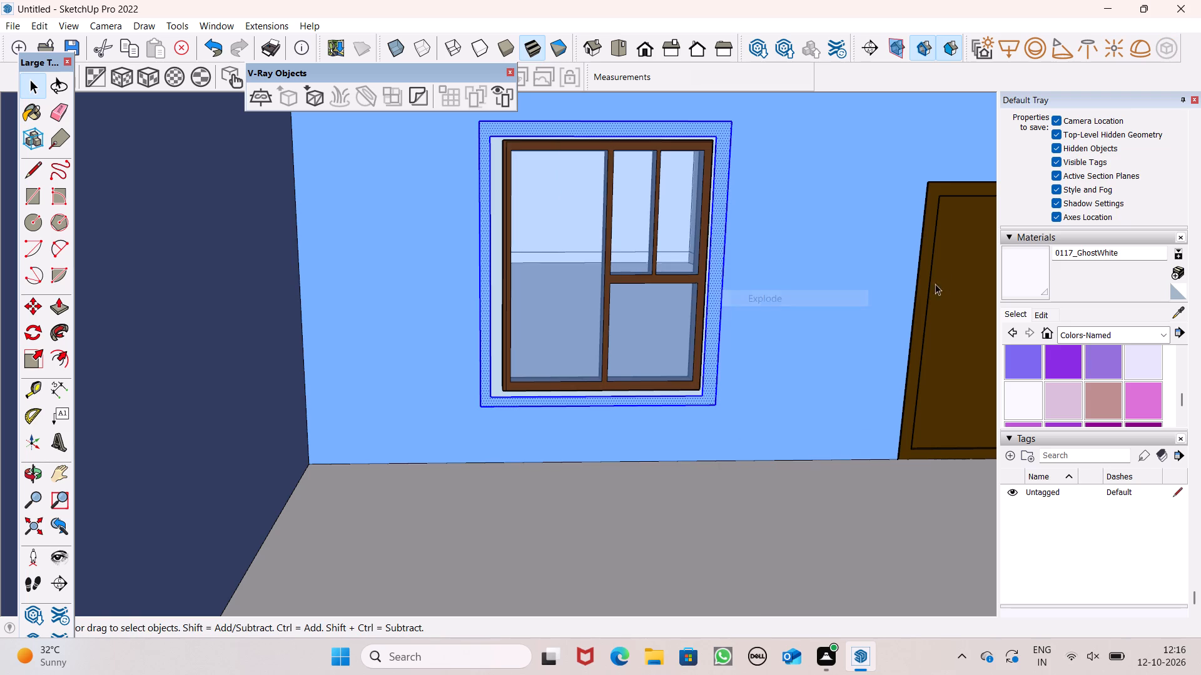
Paint this window's exploded trim face with 0117_GhostWhite and return to selecting.
{"action": "left_click", "coordinate": [1021, 282]}
{"action": "left_click", "coordinate": [721, 147]}
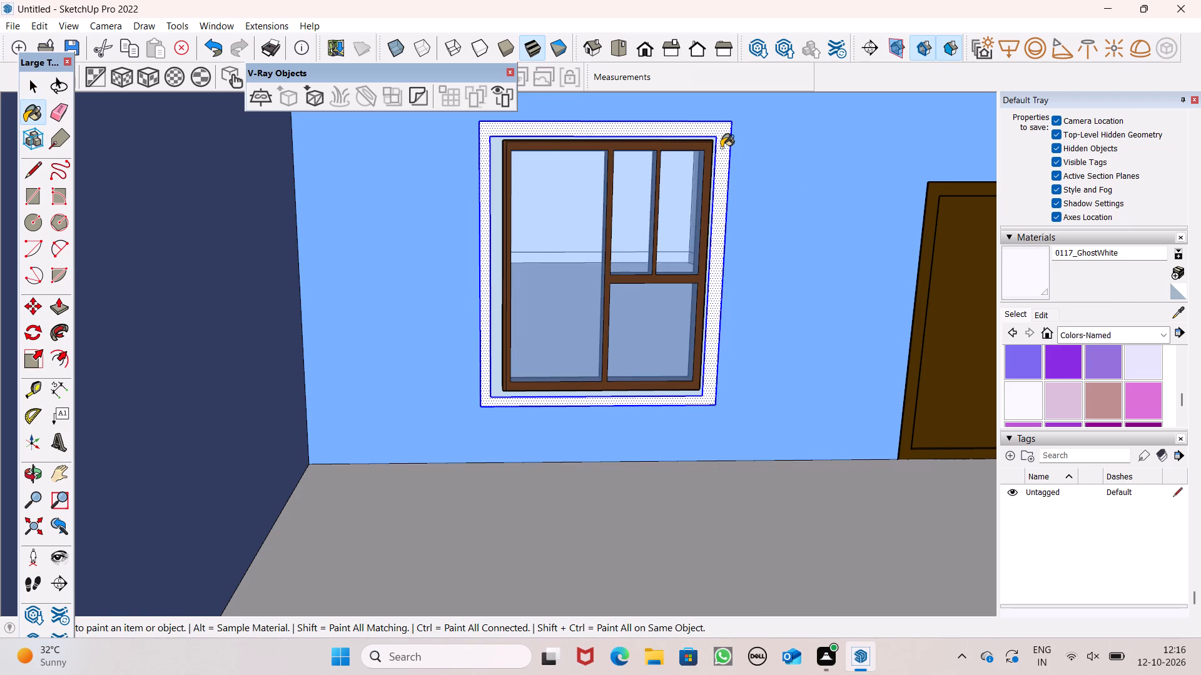
{"action": "key", "text": "space"}
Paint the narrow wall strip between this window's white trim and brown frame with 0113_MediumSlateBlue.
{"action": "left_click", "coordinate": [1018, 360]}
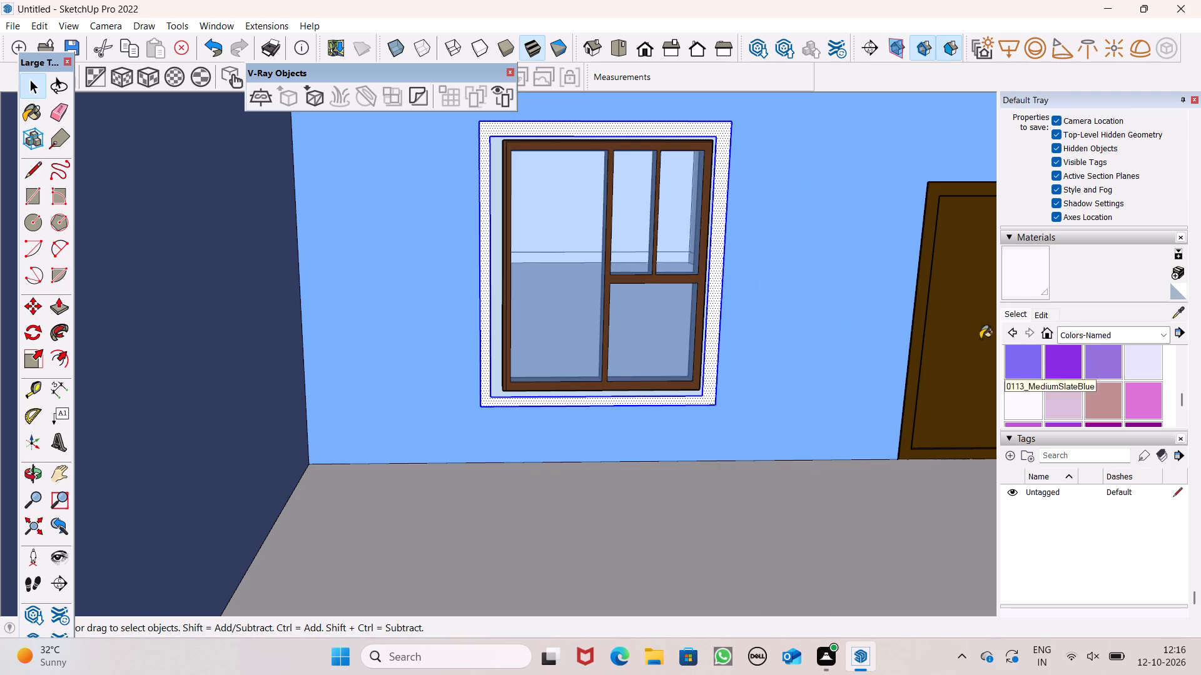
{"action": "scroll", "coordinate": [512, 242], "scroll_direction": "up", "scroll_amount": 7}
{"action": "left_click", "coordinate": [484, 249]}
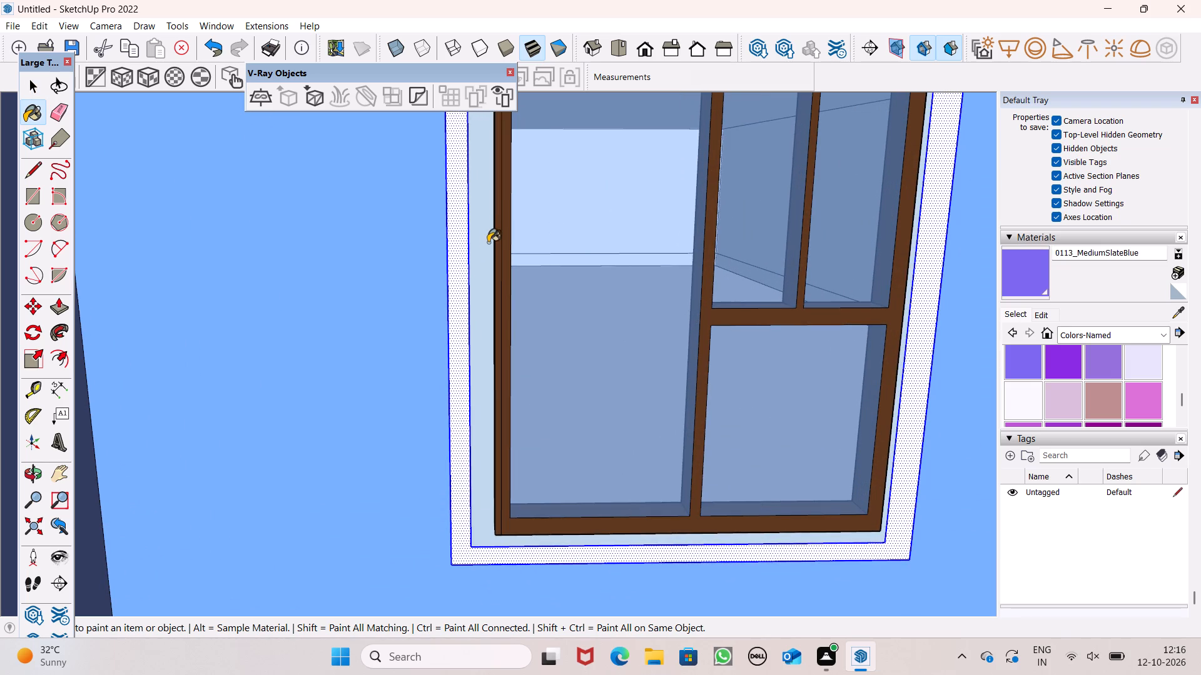
Paint the narrow strip between the white trim and brown frame with 0101_CornflowerBlue from Colors-Named.
{"action": "scroll", "coordinate": [1122, 391], "scroll_direction": "up", "scroll_amount": 1}
{"action": "scroll", "coordinate": [1109, 394], "scroll_direction": "down", "scroll_amount": 1}
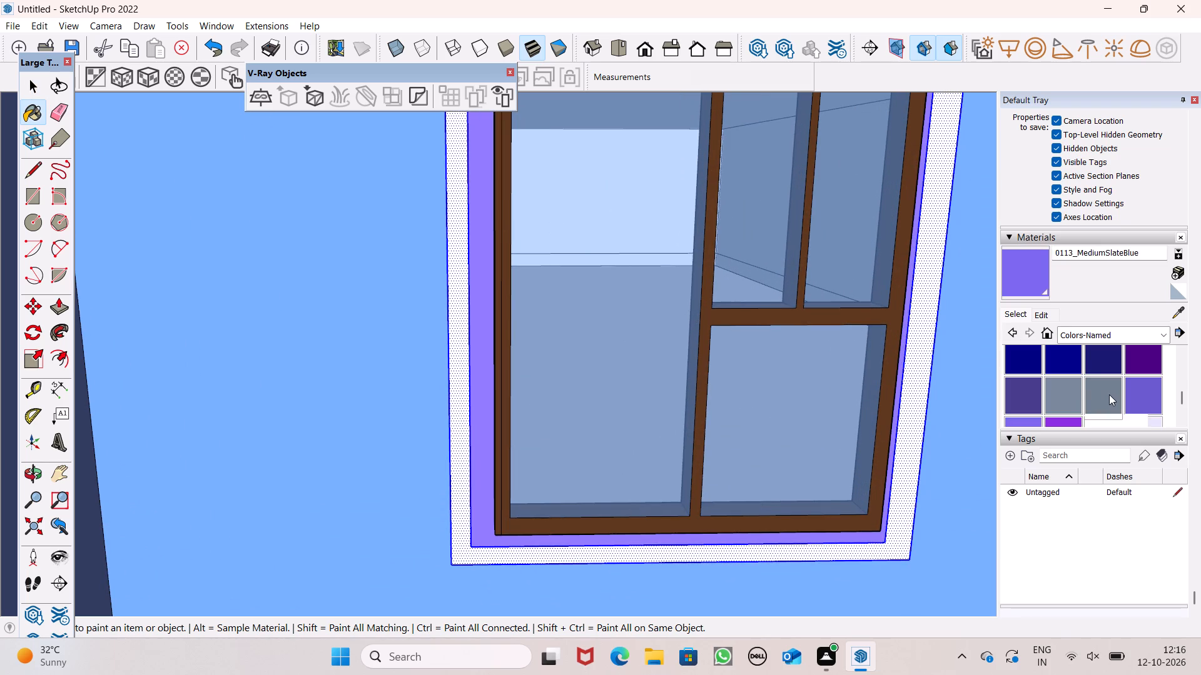
{"action": "scroll", "coordinate": [1098, 391], "scroll_direction": "up", "scroll_amount": 3}
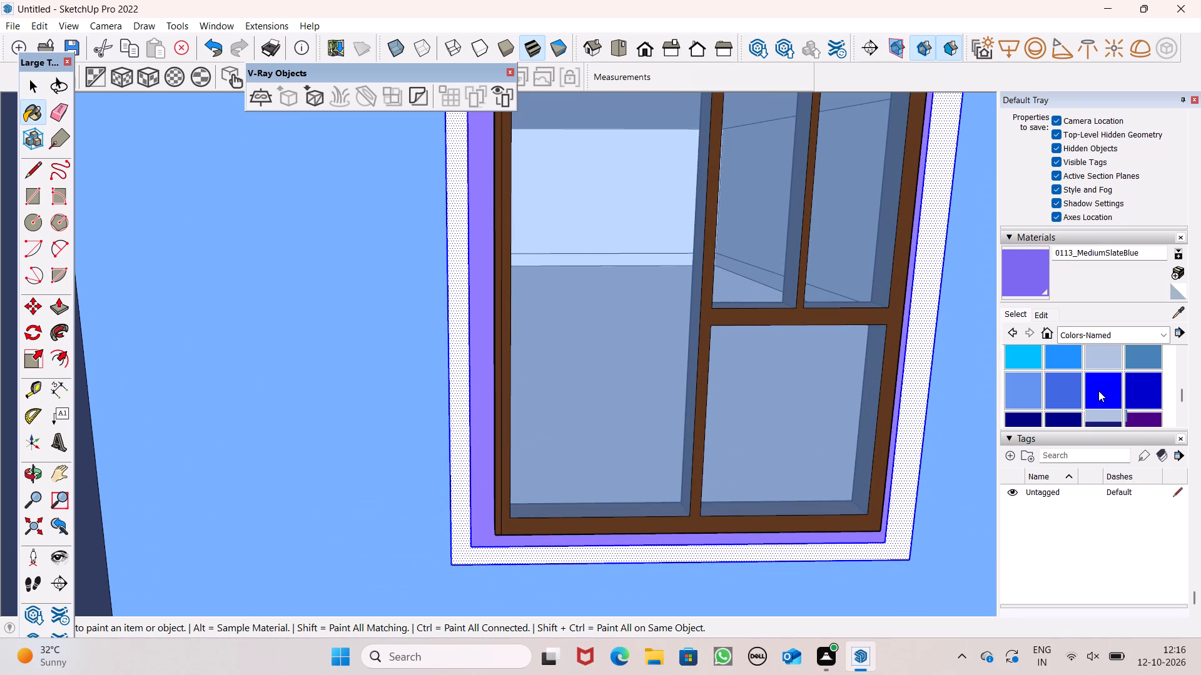
{"action": "scroll", "coordinate": [1098, 391], "scroll_direction": "down", "scroll_amount": 1}
{"action": "left_click", "coordinate": [1026, 397]}
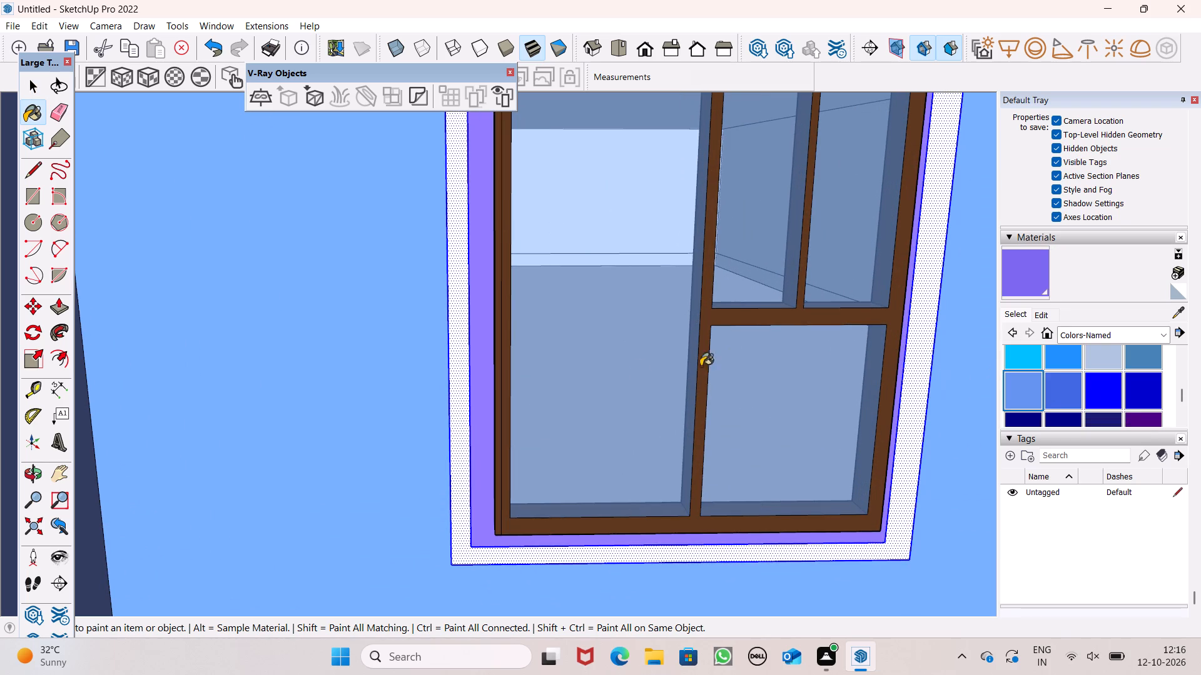
{"action": "left_click", "coordinate": [486, 361]}
Paint the strip between the white trim and brown frame of the lowest balcony window with the same CornflowerBlue.
{"action": "scroll", "coordinate": [484, 321], "scroll_direction": "down", "scroll_amount": 5}
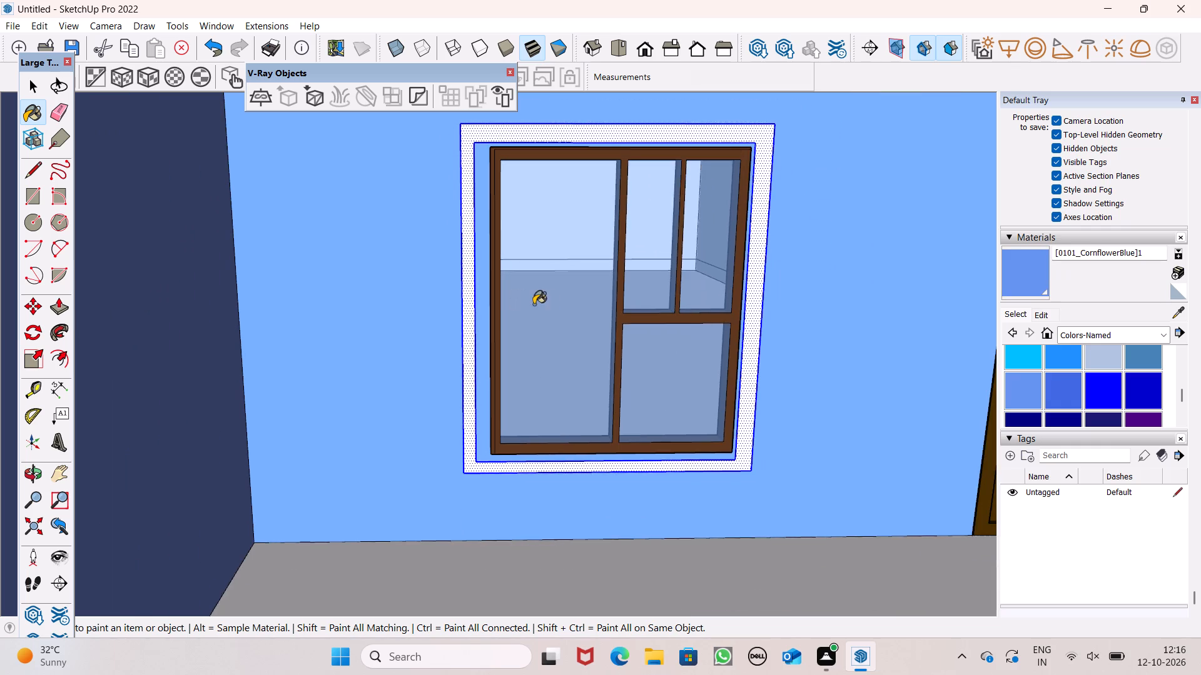
{"action": "scroll", "coordinate": [581, 326], "scroll_direction": "down", "scroll_amount": 9}
{"action": "scroll", "coordinate": [652, 358], "scroll_direction": "down", "scroll_amount": 3}
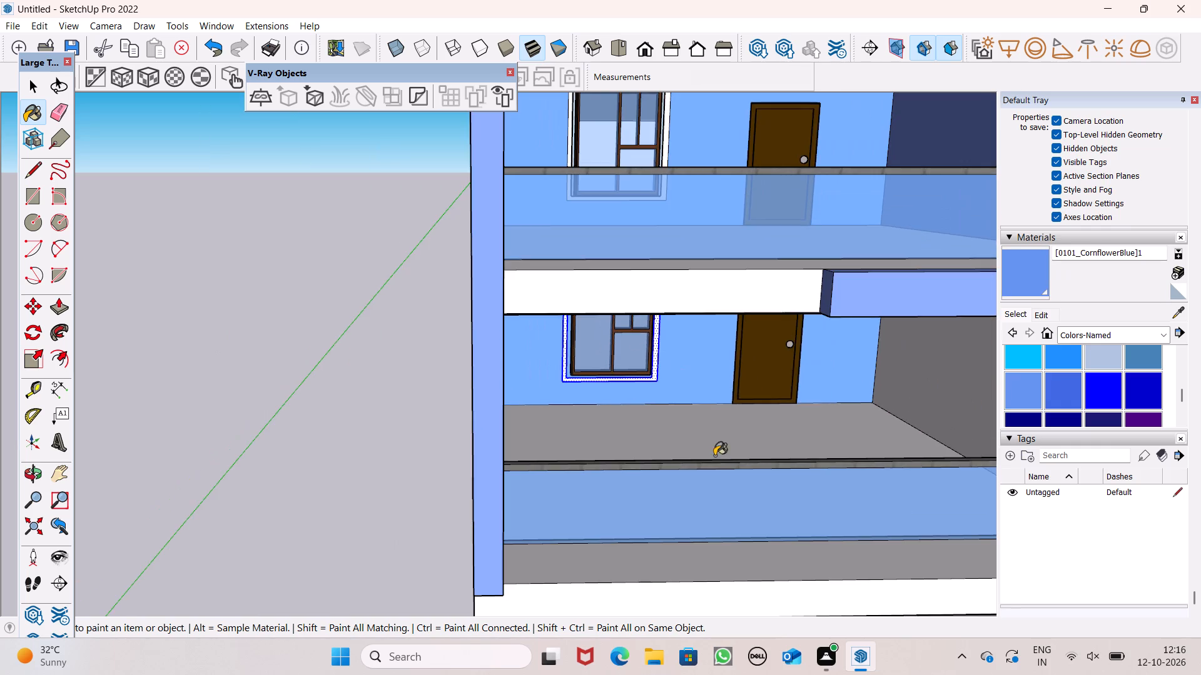
{"action": "scroll", "coordinate": [696, 340], "scroll_direction": "down", "scroll_amount": 5}
{"action": "middle_click_drag", "start_coordinate": [715, 441], "coordinate": [650, 331]}
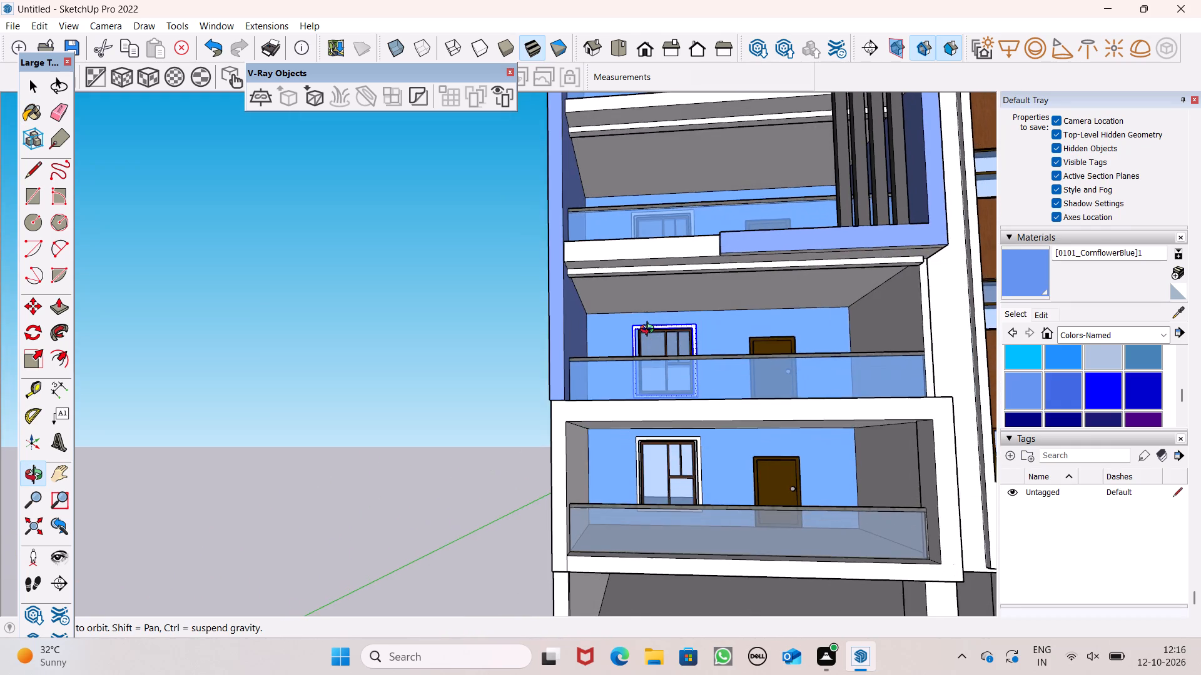
{"action": "middle_click_drag", "start_coordinate": [650, 331], "coordinate": [651, 331]}
{"action": "scroll", "coordinate": [701, 471], "scroll_direction": "up", "scroll_amount": 8}
{"action": "scroll", "coordinate": [569, 503], "scroll_direction": "up", "scroll_amount": 7}
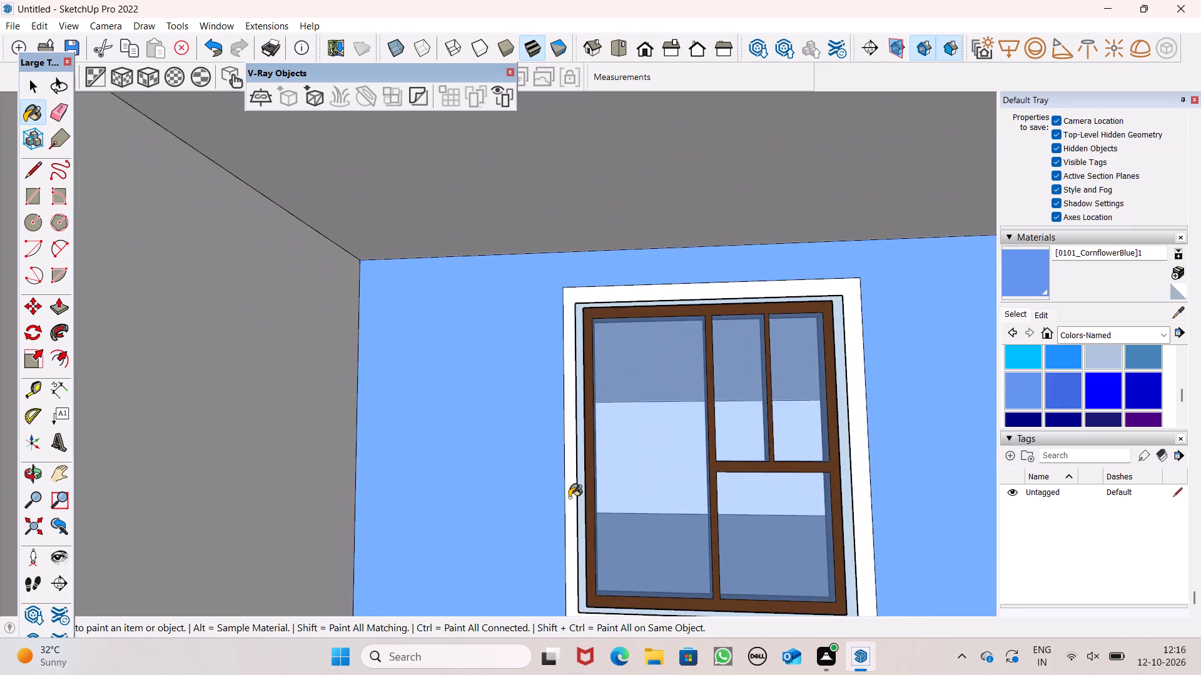
{"action": "scroll", "coordinate": [581, 486], "scroll_direction": "up", "scroll_amount": 8}
{"action": "left_click", "coordinate": [580, 465]}
Push/Pull the white trim face around the top balcony window outward by about 8".
{"action": "scroll", "coordinate": [577, 386], "scroll_direction": "down", "scroll_amount": 6}
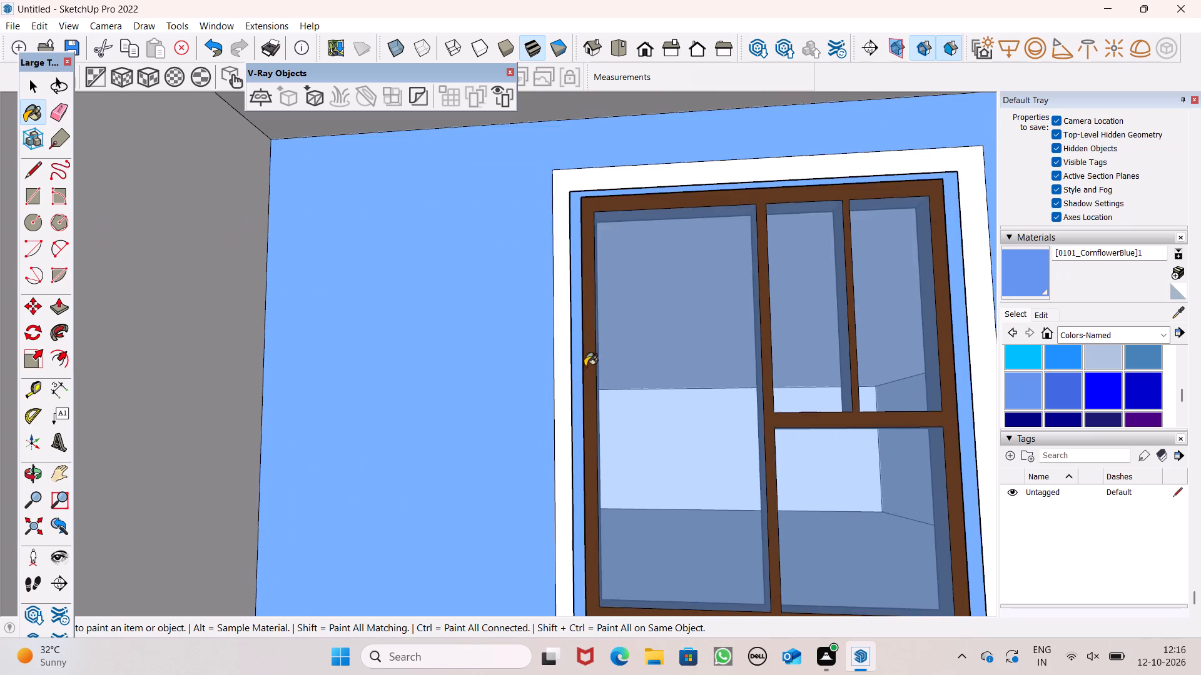
{"action": "scroll", "coordinate": [585, 366], "scroll_direction": "down", "scroll_amount": 5}
{"action": "scroll", "coordinate": [669, 336], "scroll_direction": "down", "scroll_amount": 4}
{"action": "left_click", "coordinate": [619, 48]}
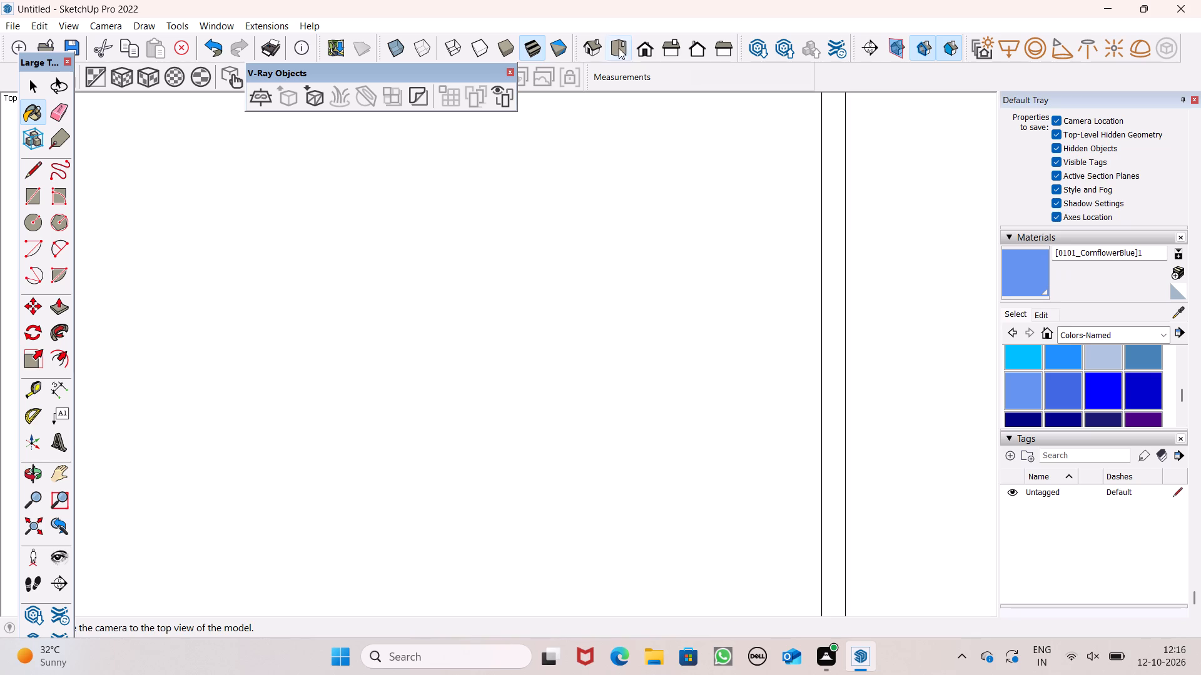
{"action": "left_click", "coordinate": [657, 57]}
{"action": "scroll", "coordinate": [664, 269], "scroll_direction": "down", "scroll_amount": 7}
{"action": "scroll", "coordinate": [696, 367], "scroll_direction": "down", "scroll_amount": 6}
{"action": "scroll", "coordinate": [608, 136], "scroll_direction": "up", "scroll_amount": 9}
{"action": "scroll", "coordinate": [632, 160], "scroll_direction": "down", "scroll_amount": 5}
{"action": "middle_click_drag", "start_coordinate": [480, 234], "coordinate": [496, 326]}
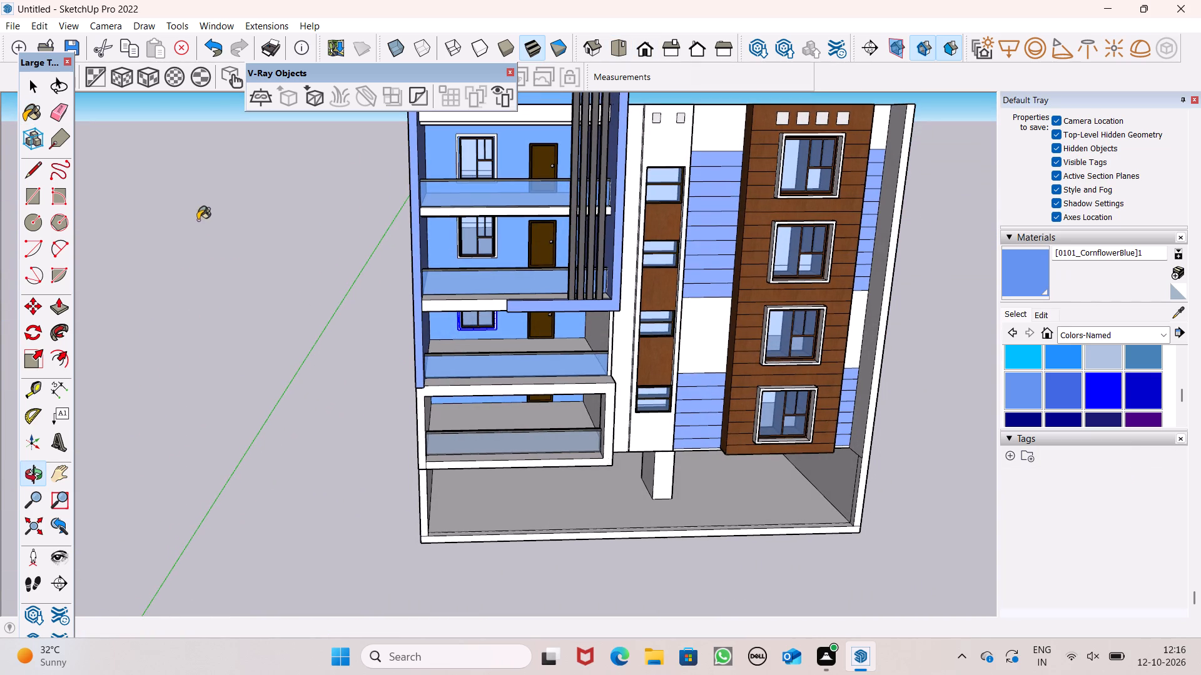
{"action": "key", "text": "space"}
{"action": "left_click", "coordinate": [269, 227]}
{"action": "scroll", "coordinate": [525, 139], "scroll_direction": "up", "scroll_amount": 7}
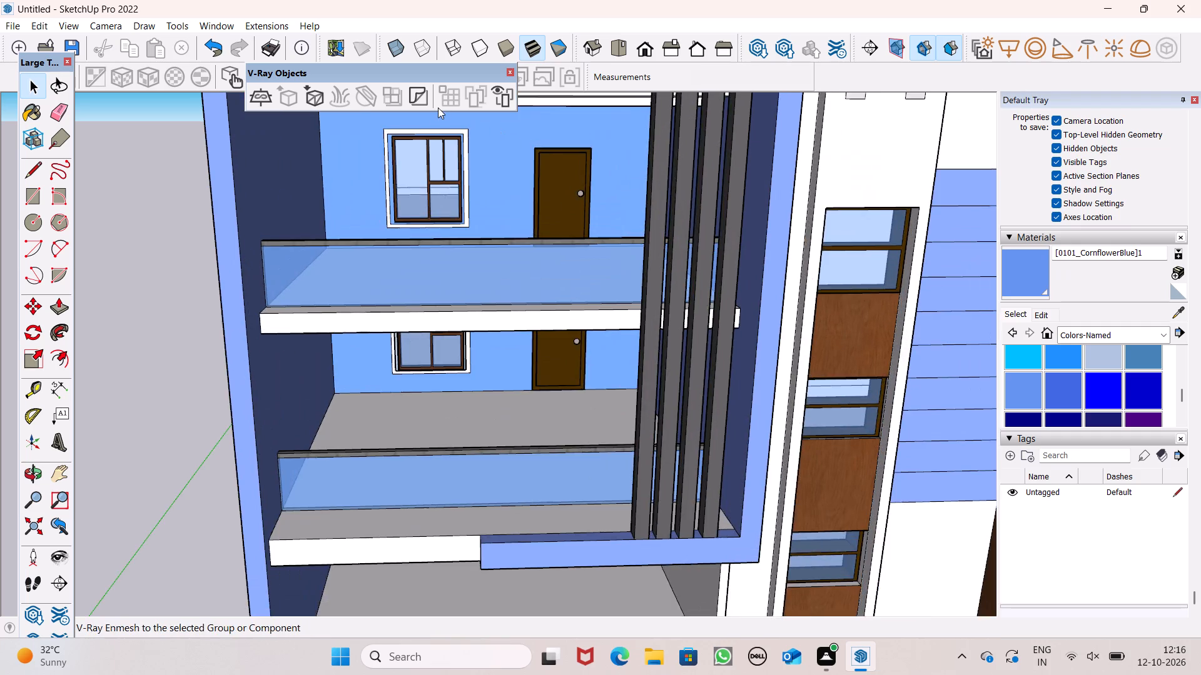
{"action": "scroll", "coordinate": [436, 112], "scroll_direction": "up", "scroll_amount": 6}
{"action": "left_click", "coordinate": [59, 306]}
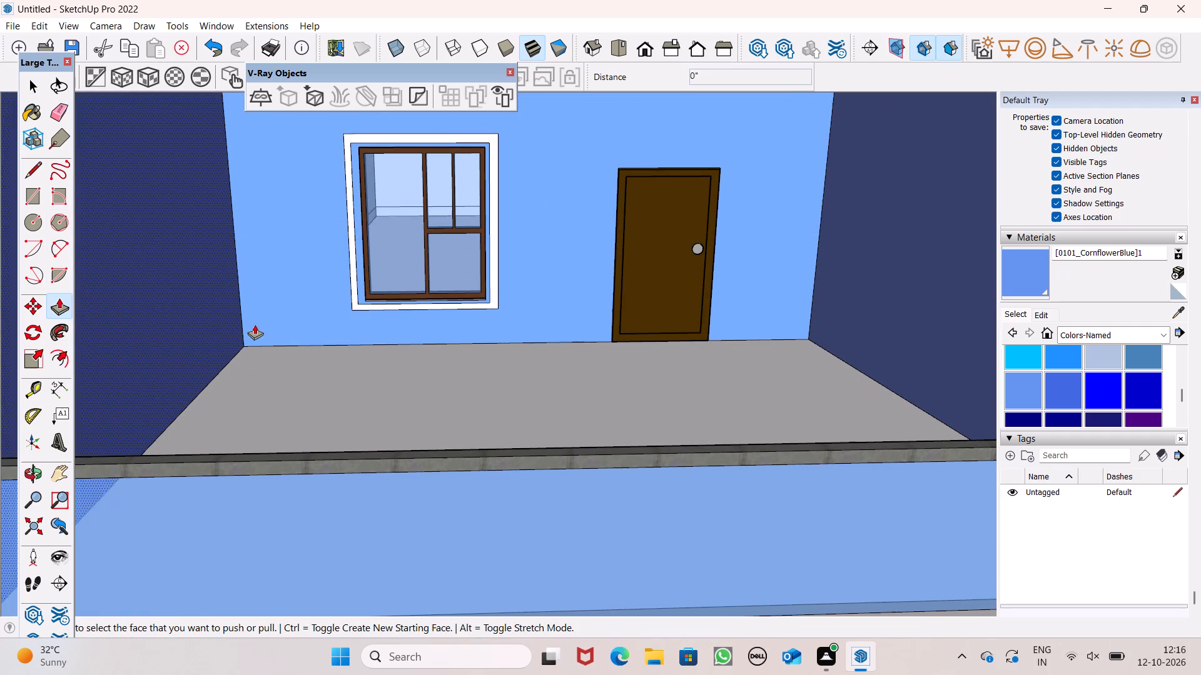
{"action": "left_click_drag", "start_coordinate": [362, 136], "coordinate": [362, 146]}
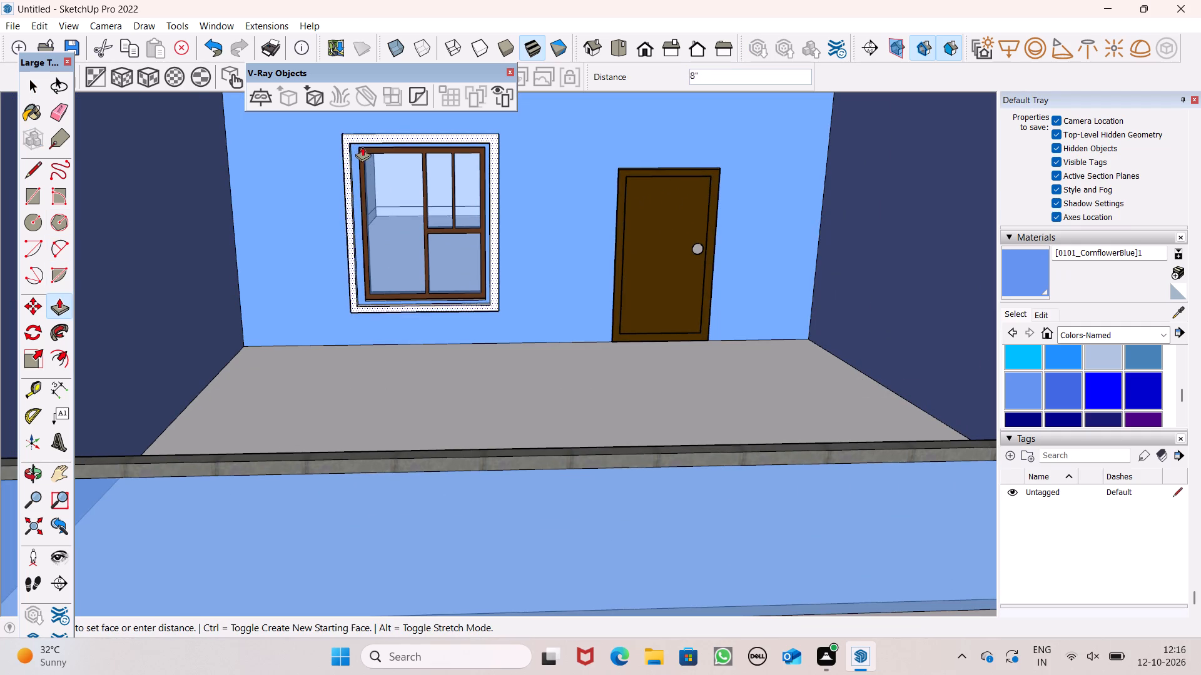
{"action": "left_click_drag", "start_coordinate": [362, 146], "coordinate": [362, 149]}
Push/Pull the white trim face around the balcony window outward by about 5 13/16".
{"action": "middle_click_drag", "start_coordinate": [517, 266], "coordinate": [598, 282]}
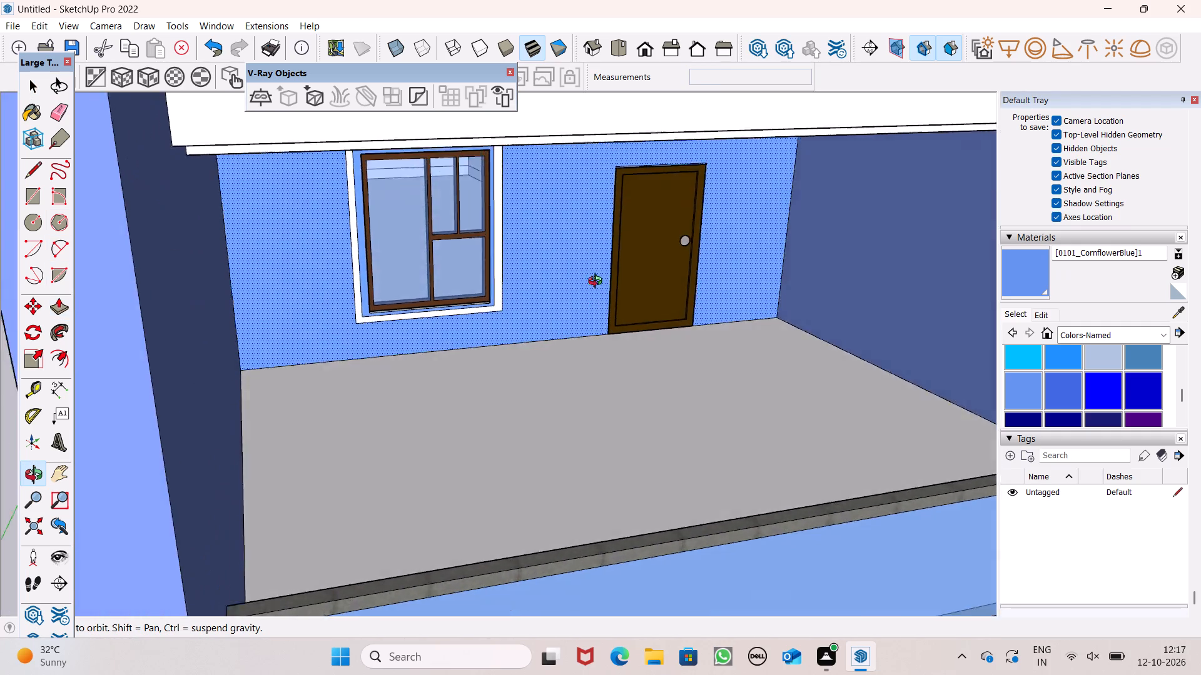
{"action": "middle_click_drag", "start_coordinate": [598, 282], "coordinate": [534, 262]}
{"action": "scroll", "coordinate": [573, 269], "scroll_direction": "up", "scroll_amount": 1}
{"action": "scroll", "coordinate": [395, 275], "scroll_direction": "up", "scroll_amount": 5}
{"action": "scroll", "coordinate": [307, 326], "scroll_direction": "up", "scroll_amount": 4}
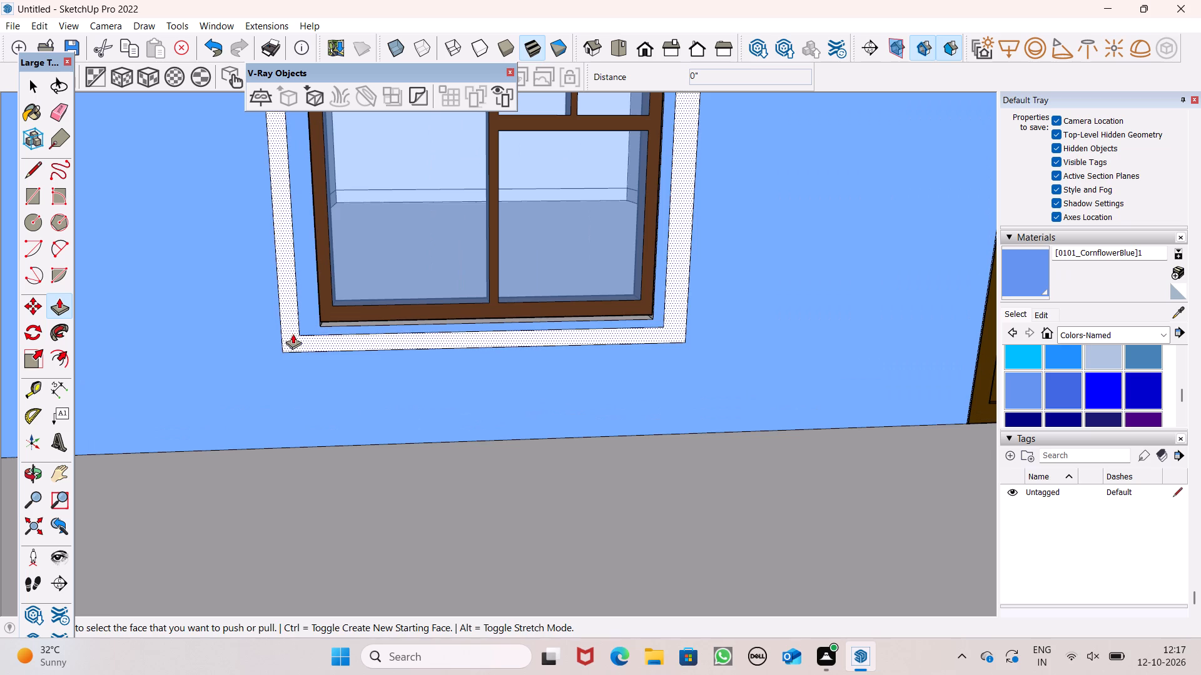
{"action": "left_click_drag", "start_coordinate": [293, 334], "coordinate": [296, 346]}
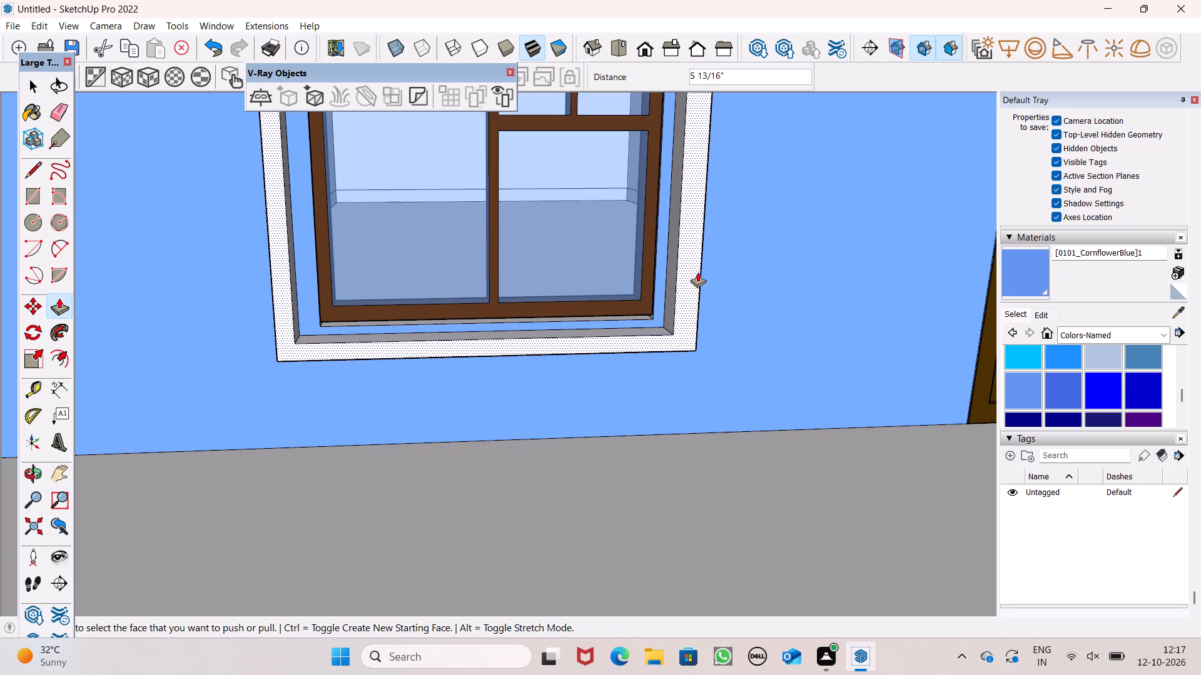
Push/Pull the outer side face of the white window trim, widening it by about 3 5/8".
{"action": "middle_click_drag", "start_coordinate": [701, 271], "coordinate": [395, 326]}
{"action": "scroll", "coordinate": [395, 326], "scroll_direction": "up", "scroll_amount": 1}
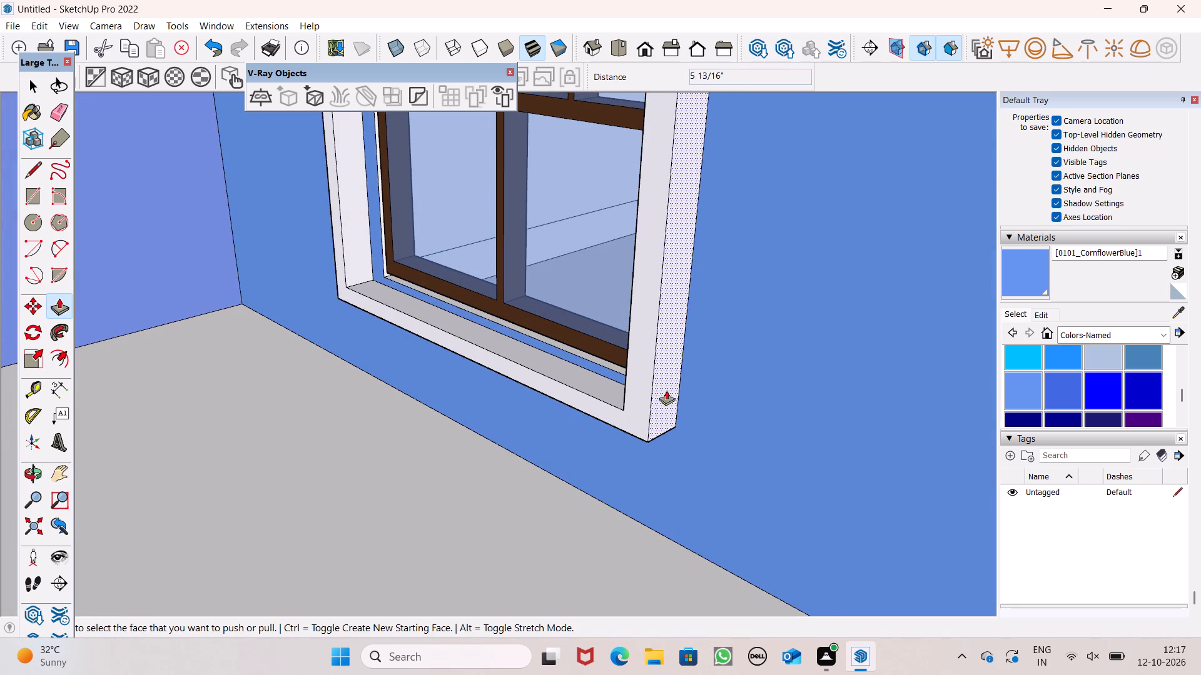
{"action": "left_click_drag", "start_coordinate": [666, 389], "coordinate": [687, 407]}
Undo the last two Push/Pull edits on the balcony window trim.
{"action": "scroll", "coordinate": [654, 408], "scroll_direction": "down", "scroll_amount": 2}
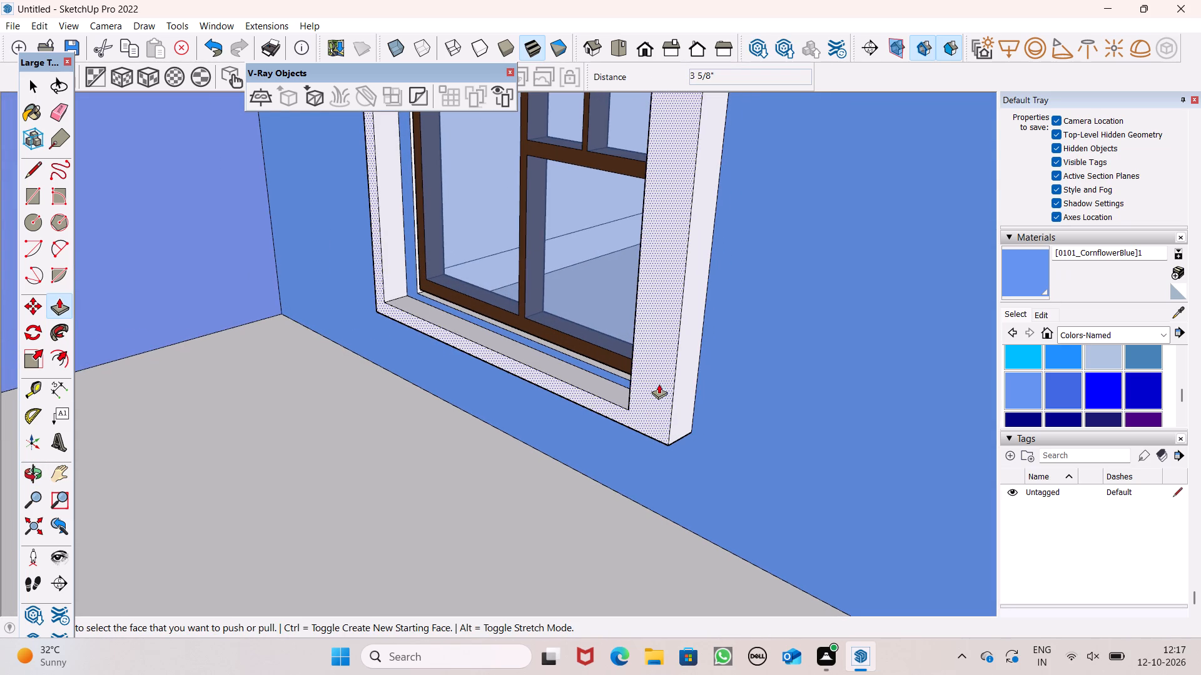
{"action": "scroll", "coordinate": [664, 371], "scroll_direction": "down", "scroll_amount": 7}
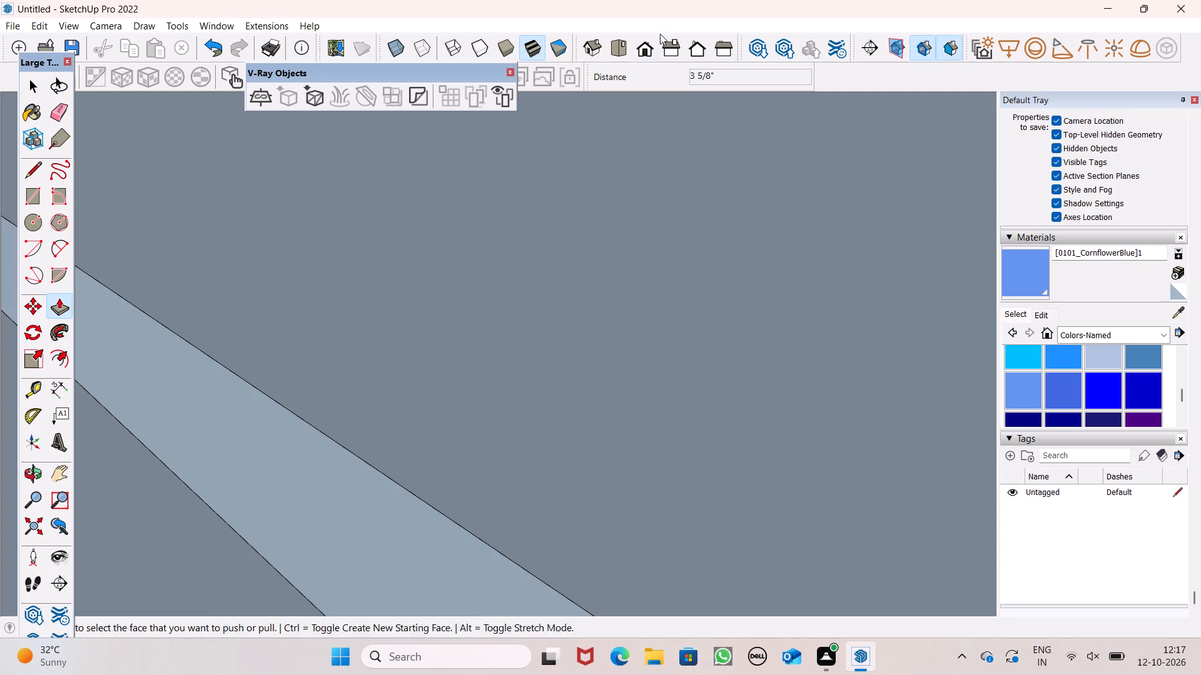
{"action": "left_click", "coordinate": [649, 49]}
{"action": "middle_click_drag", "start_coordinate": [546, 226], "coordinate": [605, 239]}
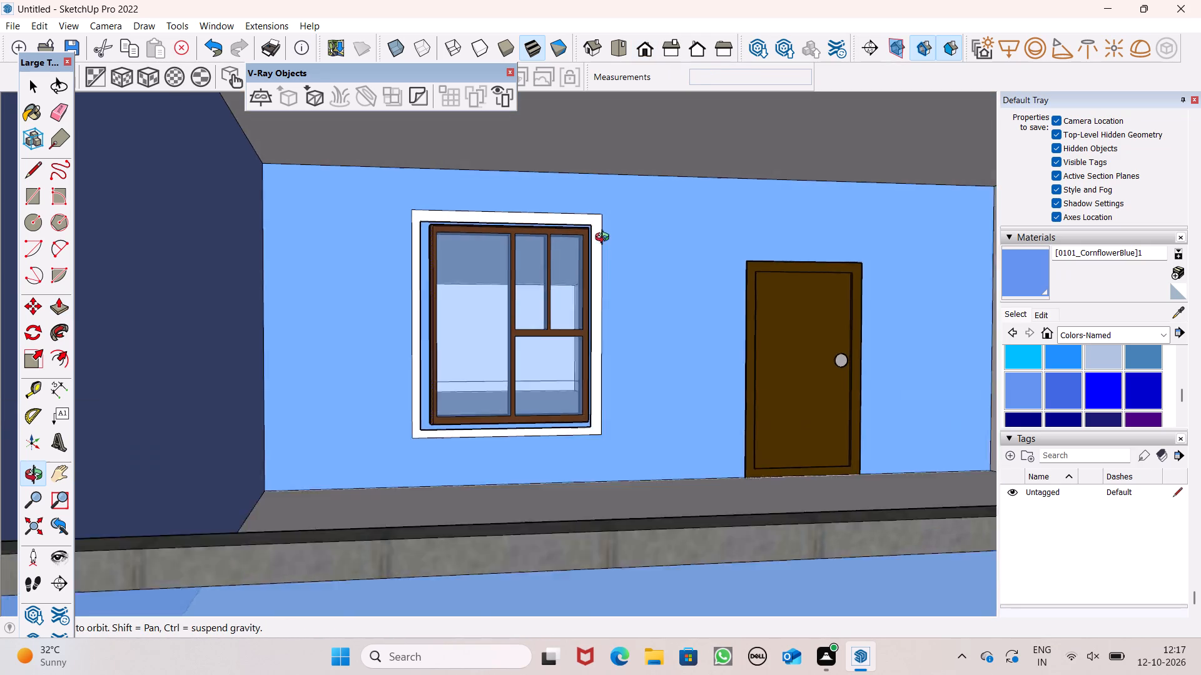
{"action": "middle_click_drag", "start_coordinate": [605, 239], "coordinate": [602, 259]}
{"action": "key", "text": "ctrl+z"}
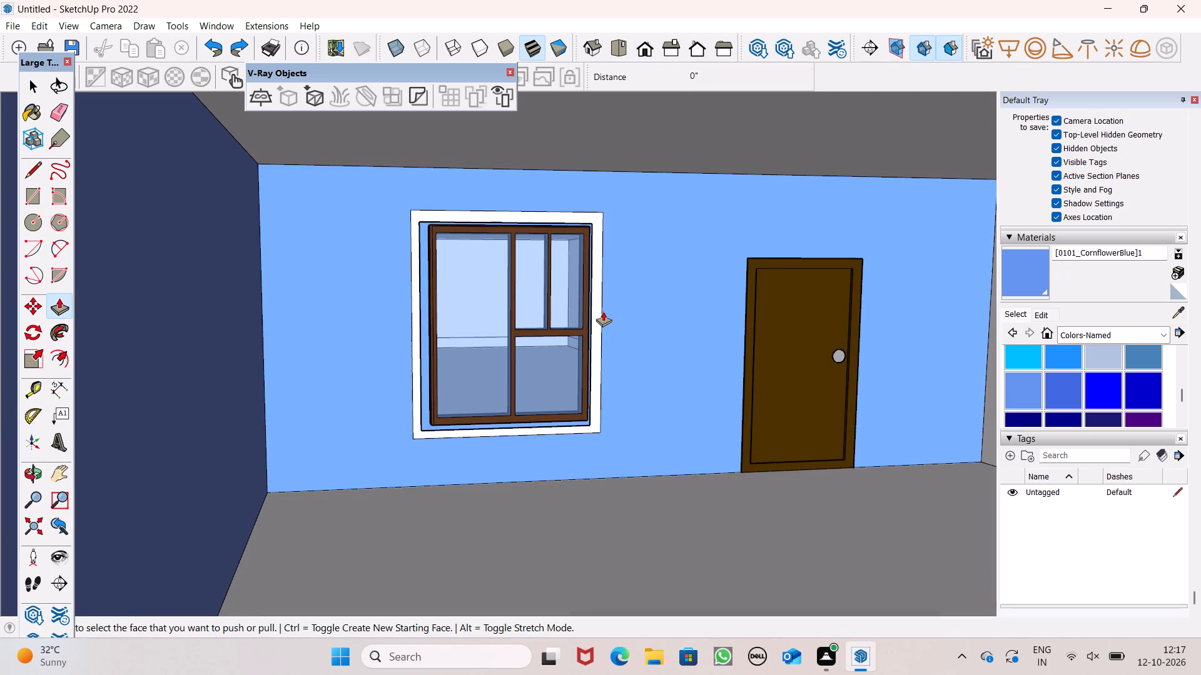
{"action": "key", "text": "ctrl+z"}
Push/Pull the flat white trim around the balcony window outward by 4", creating a new starting face.
{"action": "scroll", "coordinate": [365, 305], "scroll_direction": "up", "scroll_amount": 8}
{"action": "middle_click_drag", "start_coordinate": [525, 434], "coordinate": [565, 475]}
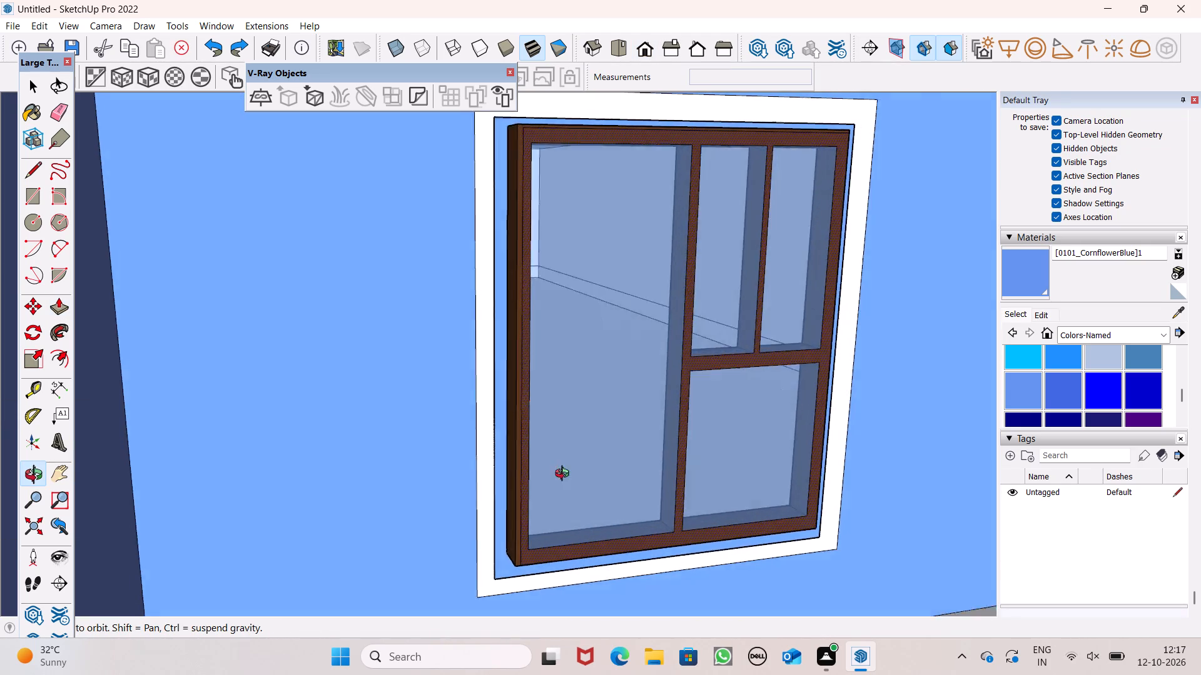
{"action": "middle_click_drag", "start_coordinate": [565, 475], "coordinate": [622, 531]}
{"action": "scroll", "coordinate": [544, 556], "scroll_direction": "up", "scroll_amount": 5}
{"action": "left_click_drag", "start_coordinate": [480, 554], "coordinate": [484, 559]}
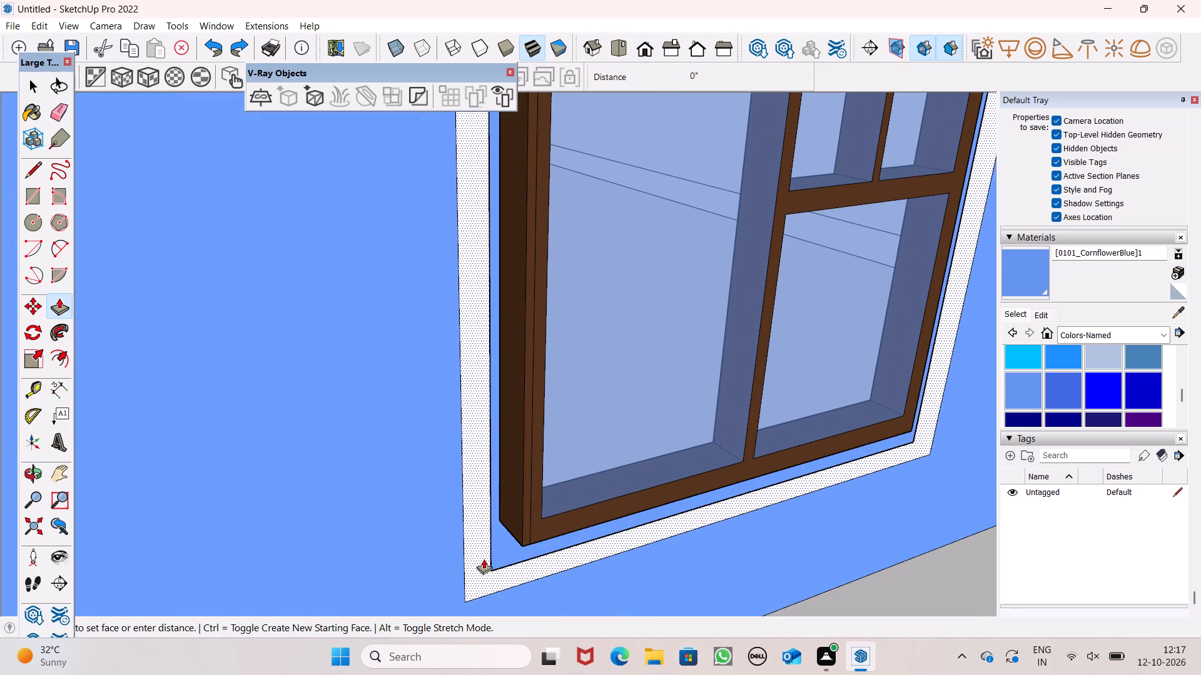
{"action": "left_click_drag", "start_coordinate": [484, 559], "coordinate": [488, 566]}
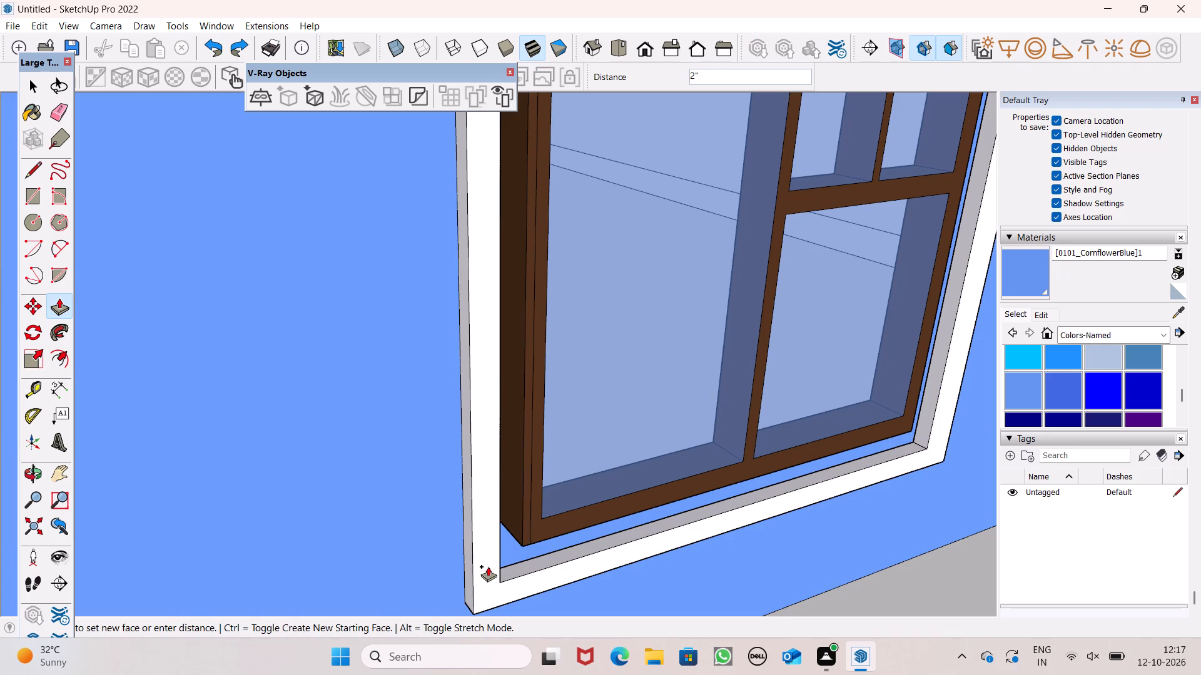
{"action": "left_click_drag", "start_coordinate": [488, 566], "coordinate": [492, 564]}
{"action": "key", "text": "4"}
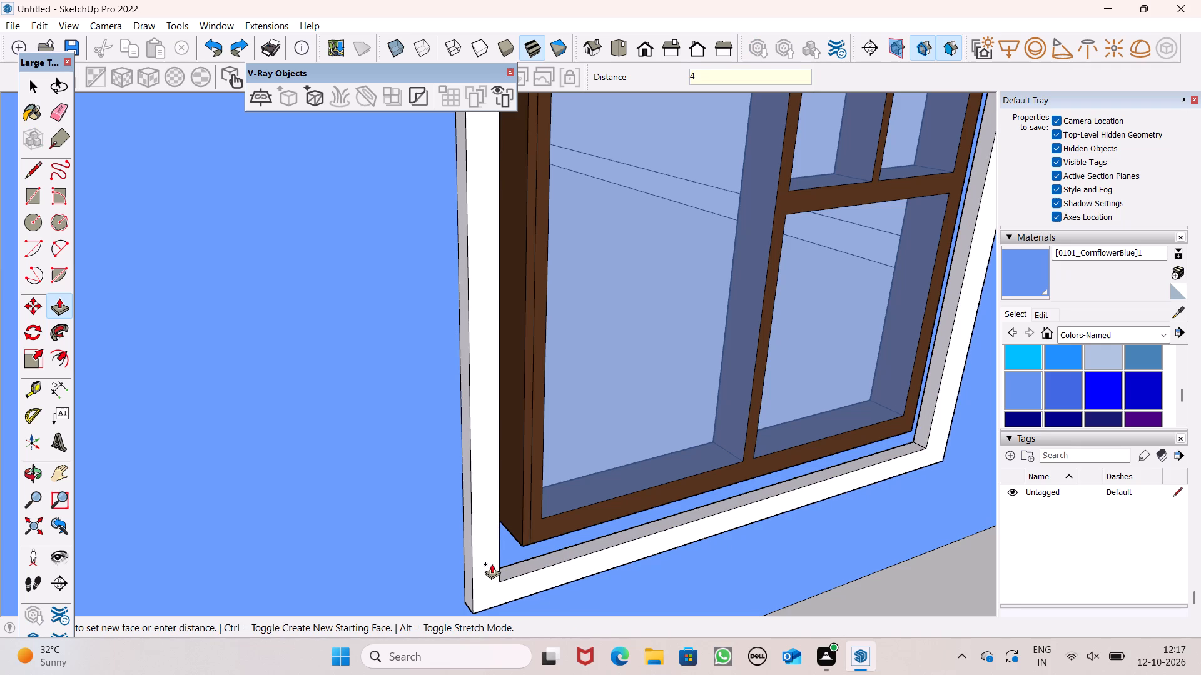
{"action": "left_click_drag", "start_coordinate": [492, 564], "coordinate": [492, 564]}
{"action": "key", "text": "shift+quotedbl"}
{"action": "key", "text": "Return"}
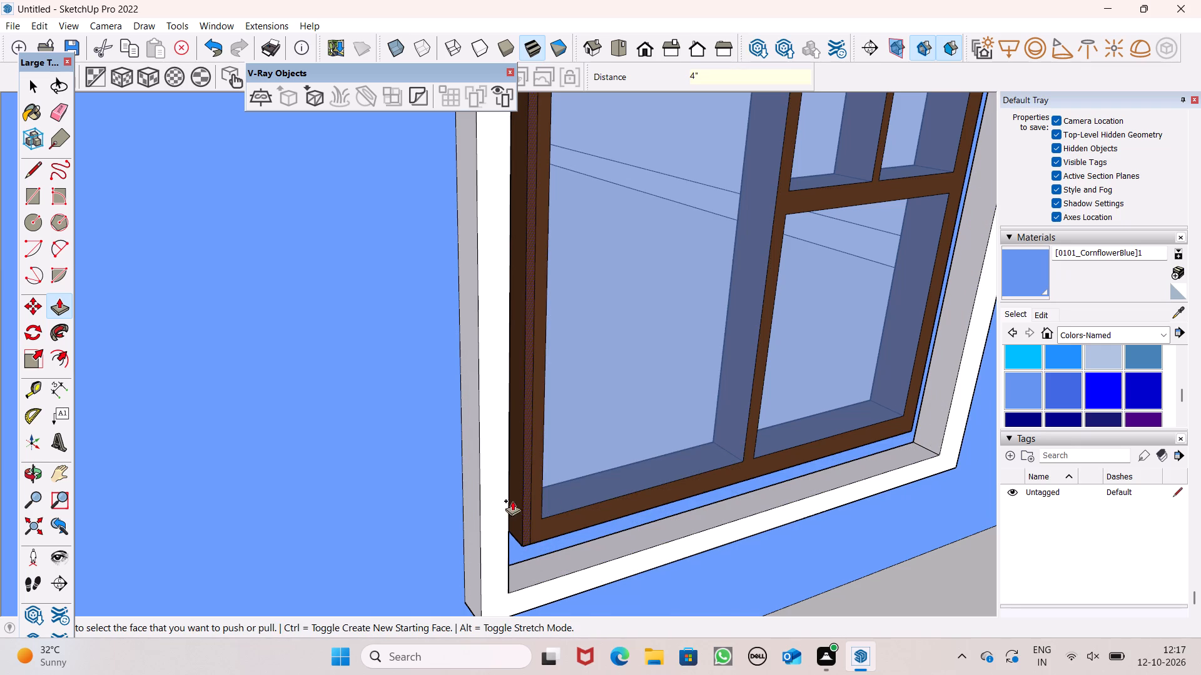
Push/Pull the left outer side face of this window's white trim outward by about 3 3/8".
{"action": "left_click_drag", "start_coordinate": [473, 486], "coordinate": [453, 503]}
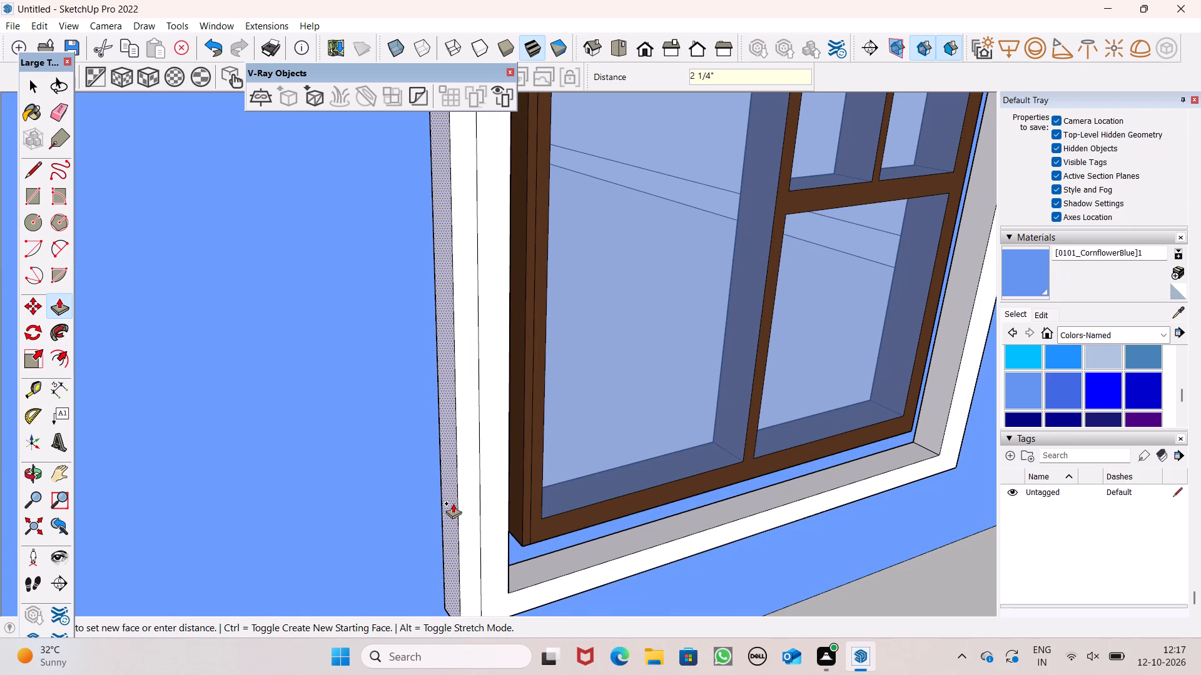
{"action": "left_click_drag", "start_coordinate": [453, 503], "coordinate": [442, 504]}
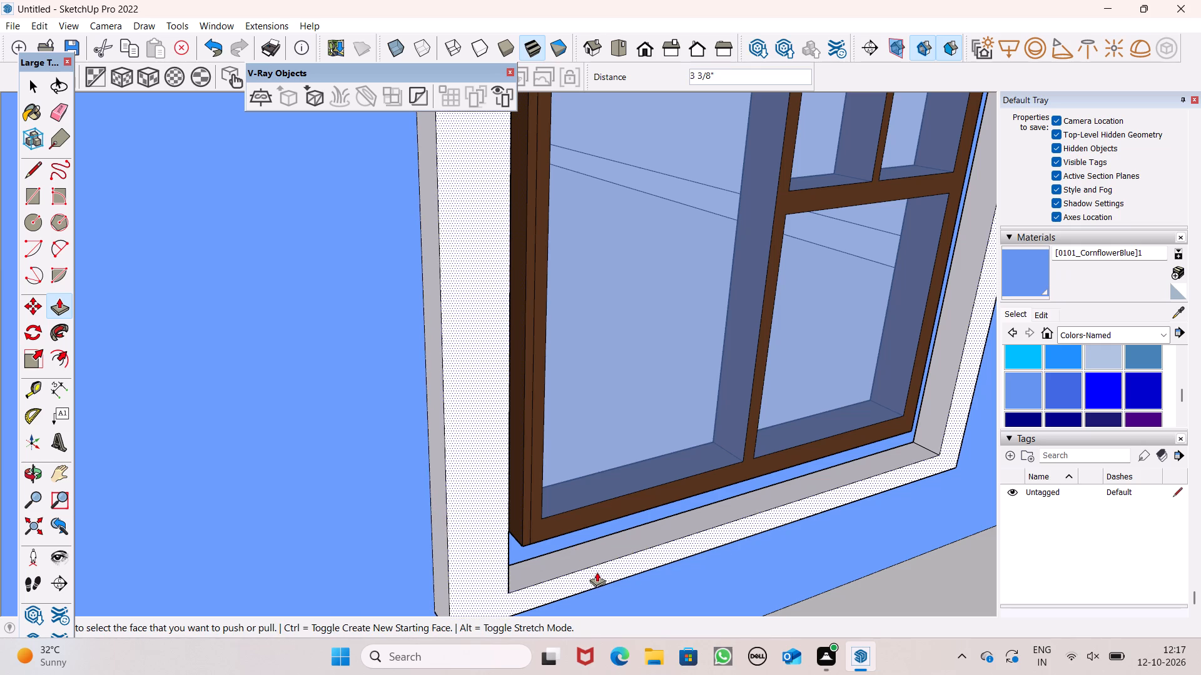
Push/Pull the underside face of the same white window trim downward by about 3 1/16".
{"action": "scroll", "coordinate": [577, 464], "scroll_direction": "down", "scroll_amount": 4}
{"action": "scroll", "coordinate": [577, 464], "scroll_direction": "up", "scroll_amount": 1}
{"action": "scroll", "coordinate": [577, 464], "scroll_direction": "down", "scroll_amount": 1}
{"action": "middle_click_drag", "start_coordinate": [600, 534], "coordinate": [510, 339]}
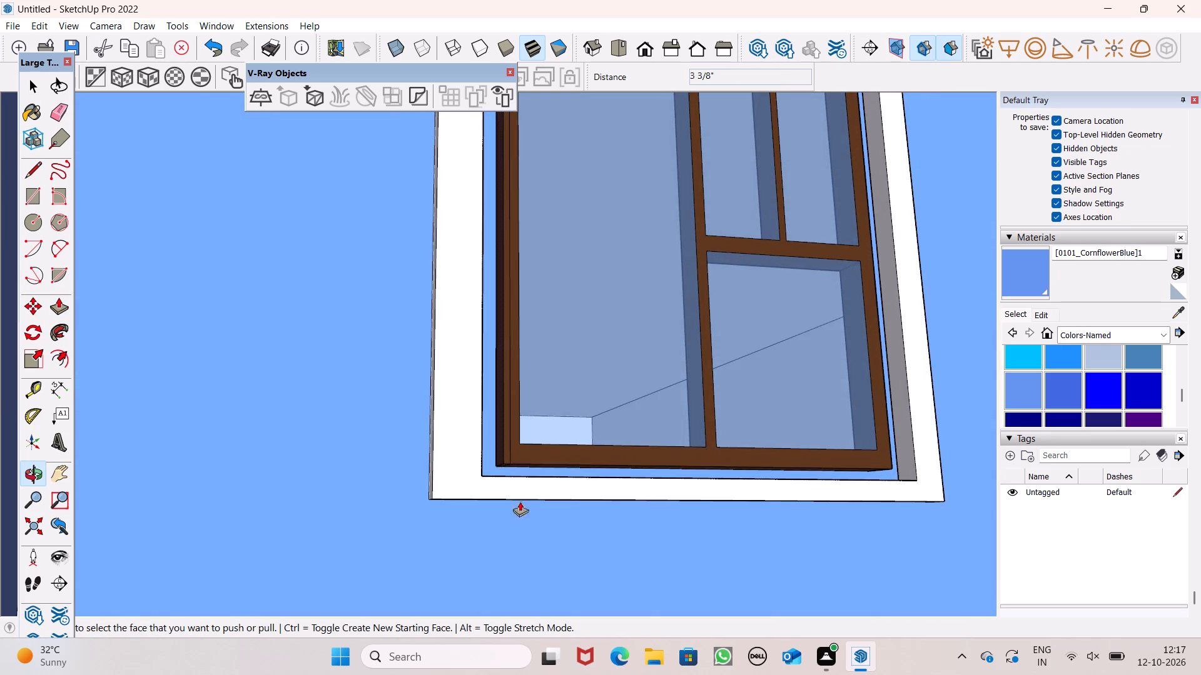
{"action": "scroll", "coordinate": [569, 517], "scroll_direction": "up", "scroll_amount": 3}
{"action": "middle_click_drag", "start_coordinate": [590, 510], "coordinate": [587, 446]}
{"action": "scroll", "coordinate": [590, 433], "scroll_direction": "up", "scroll_amount": 1}
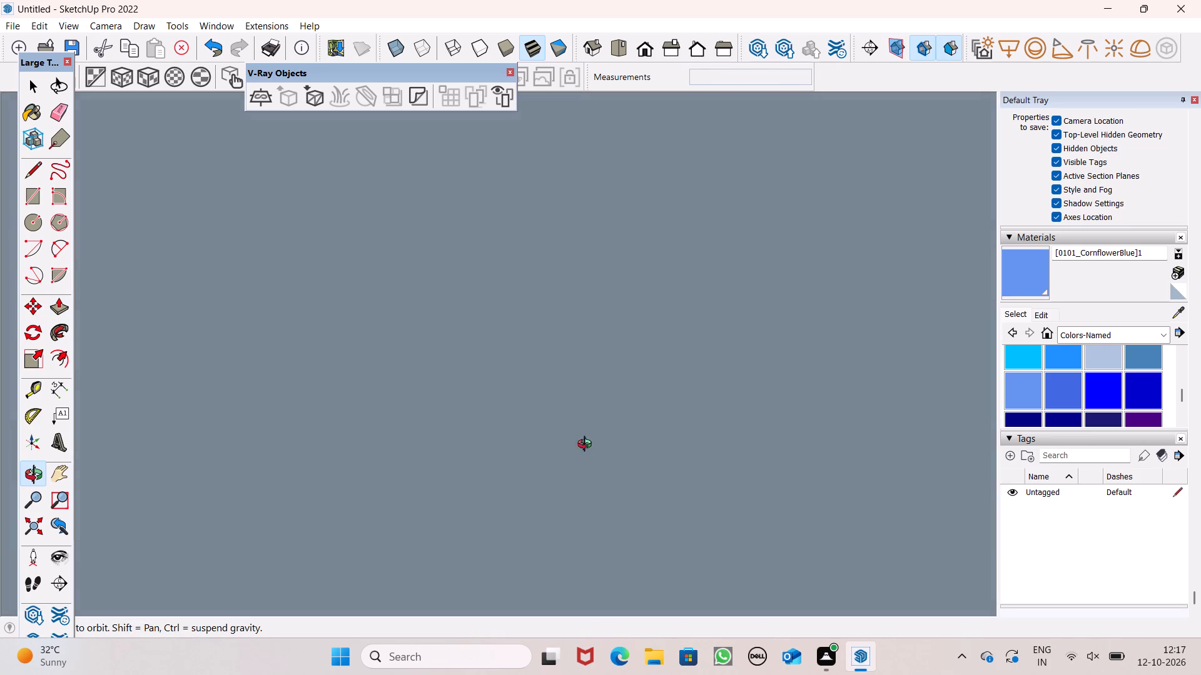
{"action": "middle_click_drag", "start_coordinate": [587, 446], "coordinate": [600, 499]}
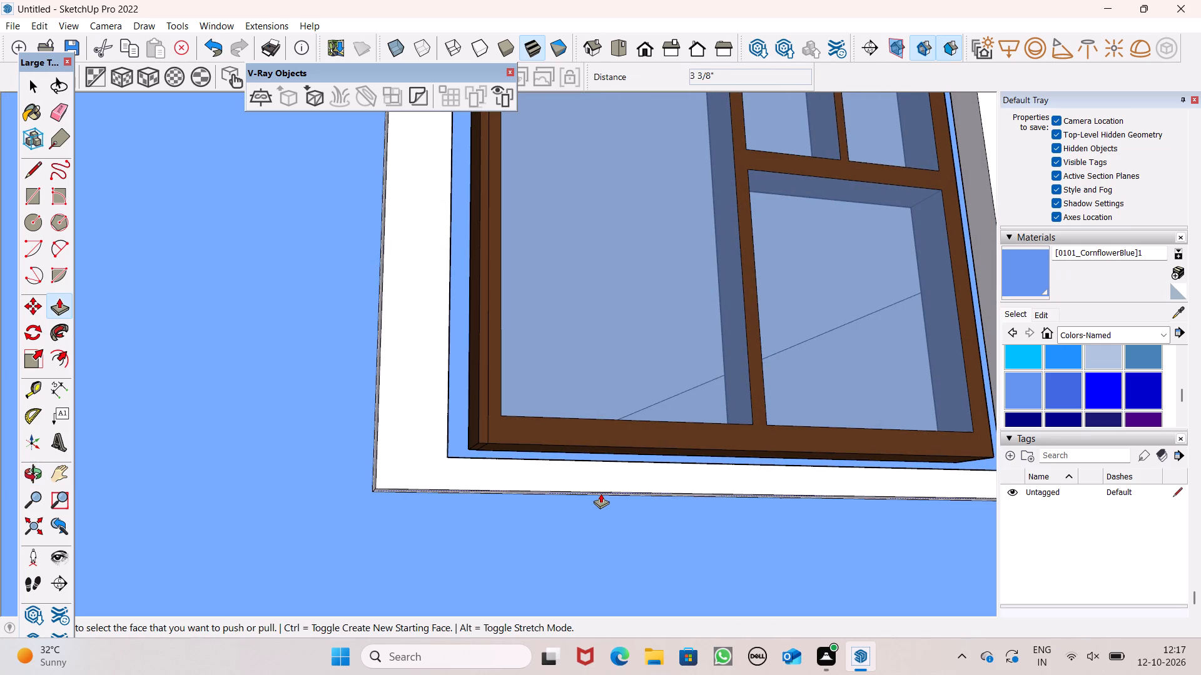
{"action": "left_click_drag", "start_coordinate": [601, 492], "coordinate": [604, 506]}
{"action": "key", "text": "space"}
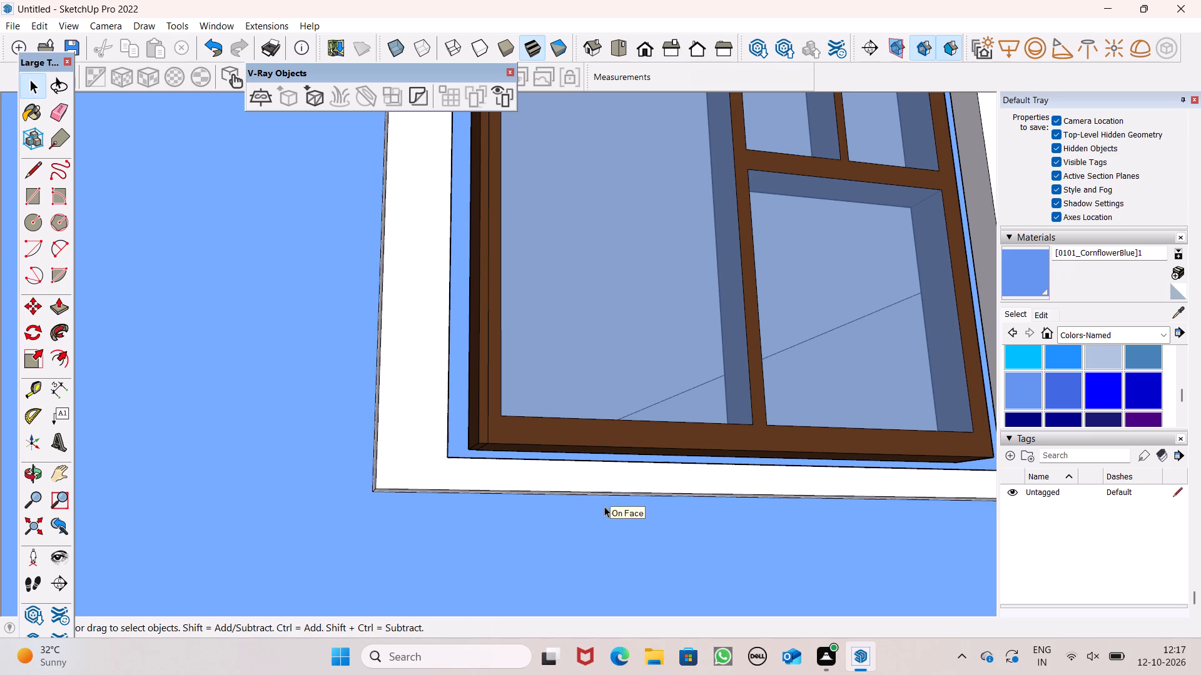
{"action": "left_click_drag", "start_coordinate": [604, 506], "coordinate": [606, 505]}
{"action": "scroll", "coordinate": [597, 396], "scroll_direction": "down", "scroll_amount": 2}
{"action": "middle_click_drag", "start_coordinate": [661, 509], "coordinate": [662, 401]}
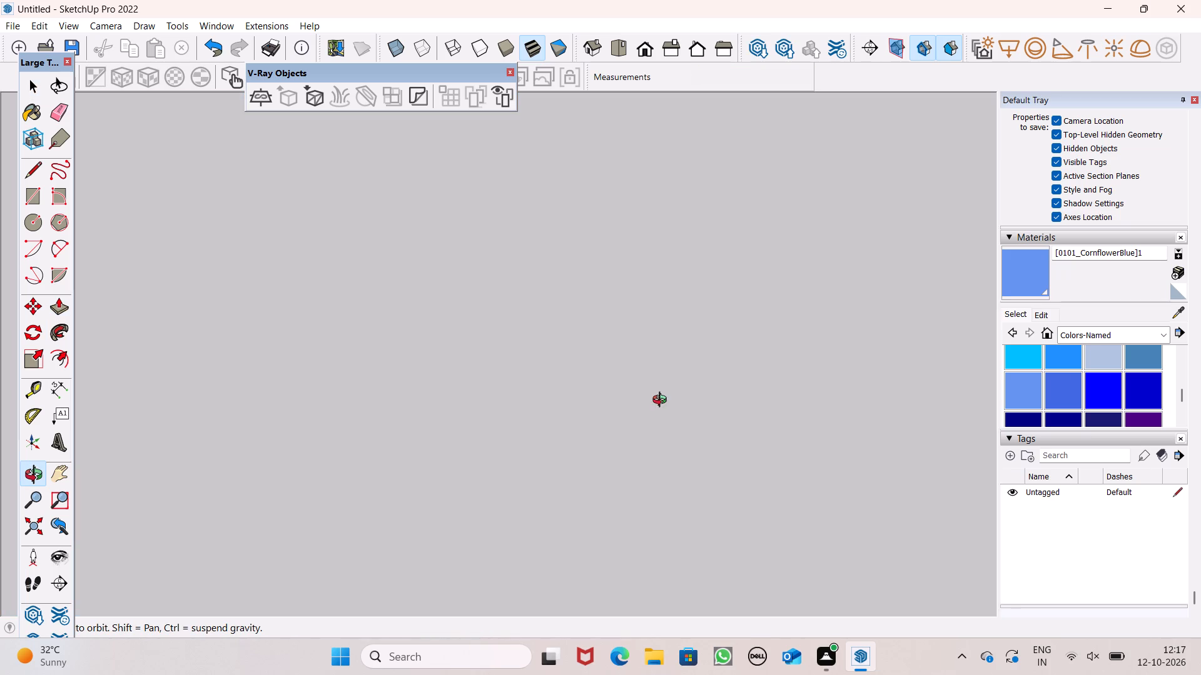
{"action": "middle_click_drag", "start_coordinate": [662, 401], "coordinate": [761, 483]}
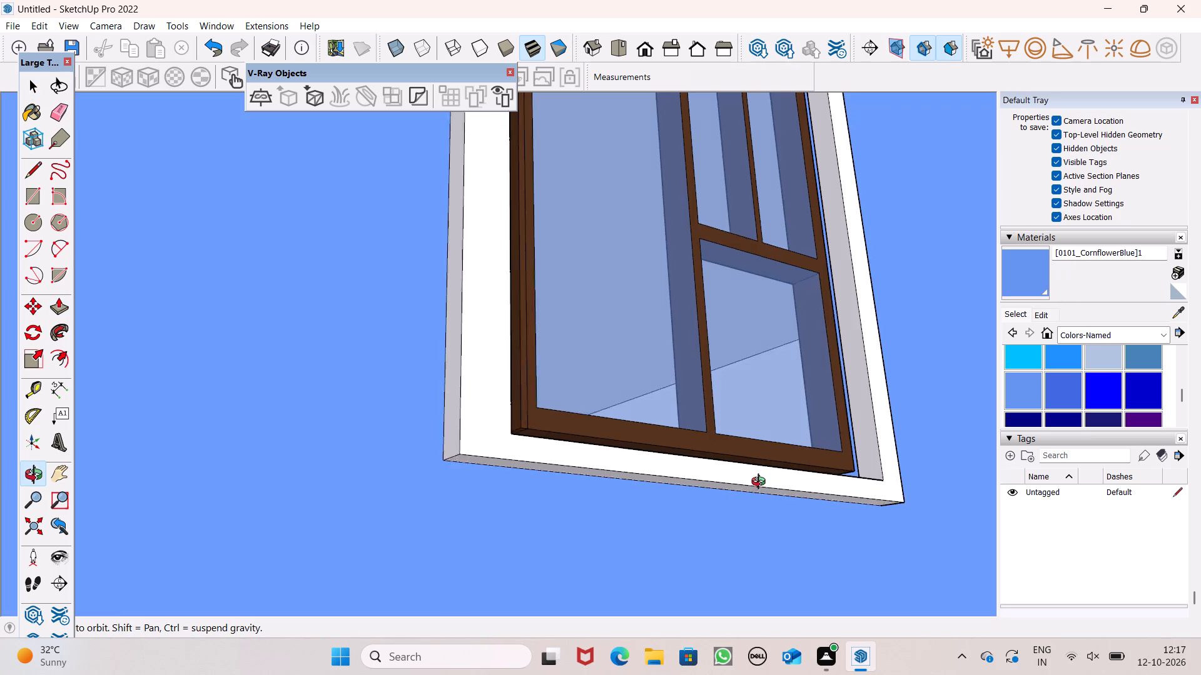
{"action": "middle_click_drag", "start_coordinate": [761, 483], "coordinate": [764, 482]}
{"action": "left_click", "coordinate": [68, 301]}
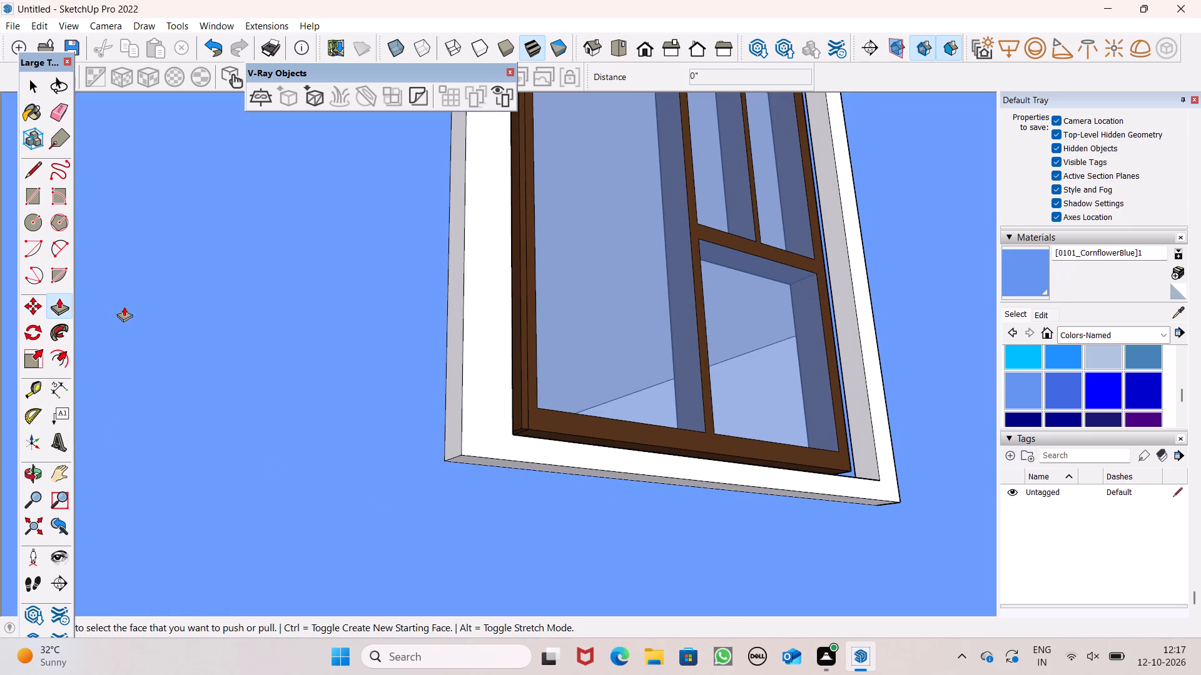
{"action": "scroll", "coordinate": [547, 548], "scroll_direction": "up", "scroll_amount": 8}
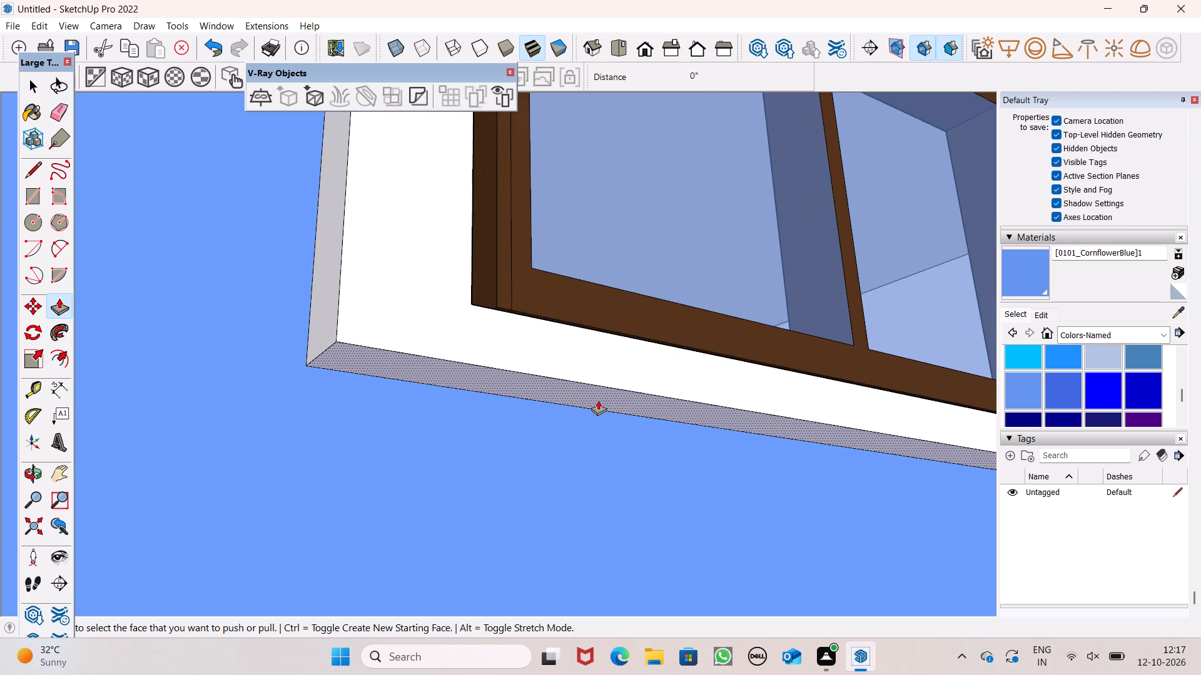
{"action": "left_click_drag", "start_coordinate": [603, 392], "coordinate": [617, 451]}
Examine the white window trims on the stacked balconies from the front and at closer range.
{"action": "scroll", "coordinate": [565, 417], "scroll_direction": "down", "scroll_amount": 2}
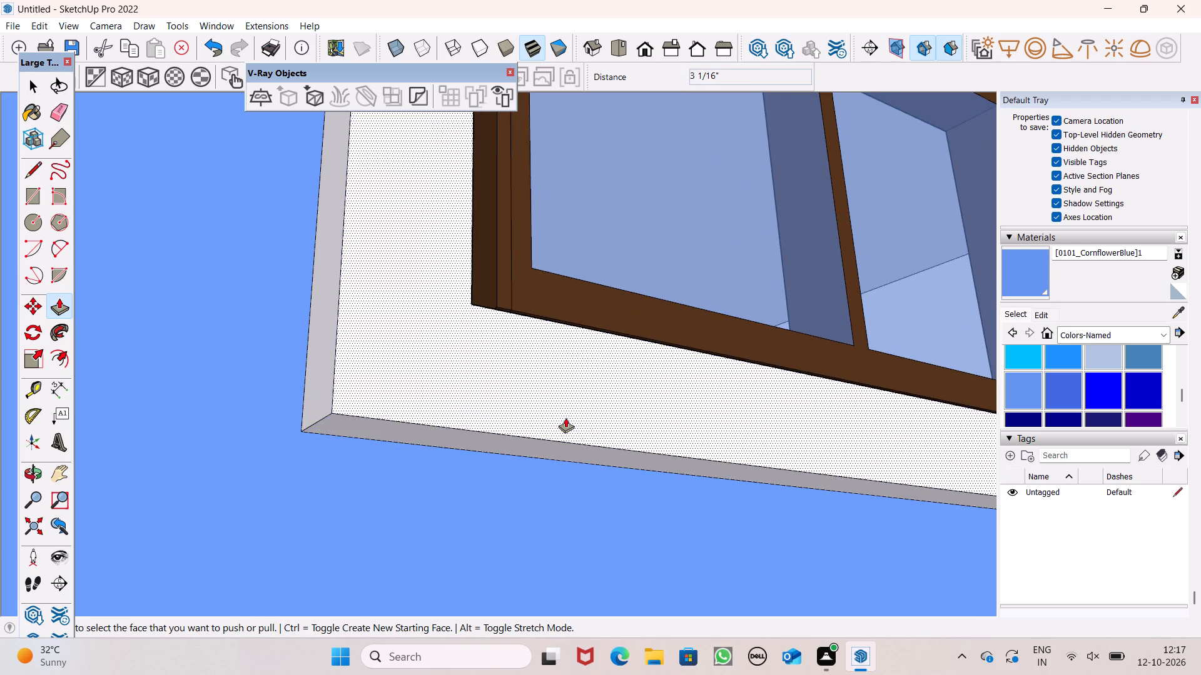
{"action": "scroll", "coordinate": [565, 417], "scroll_direction": "down", "scroll_amount": 10}
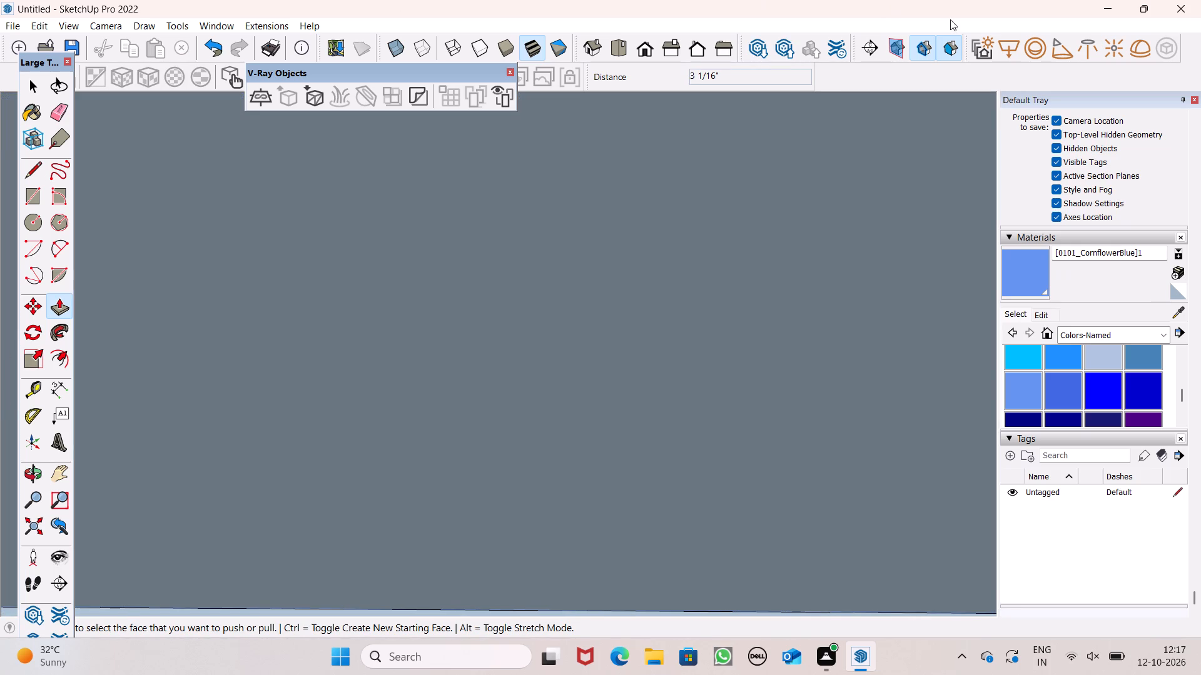
{"action": "left_click", "coordinate": [645, 52]}
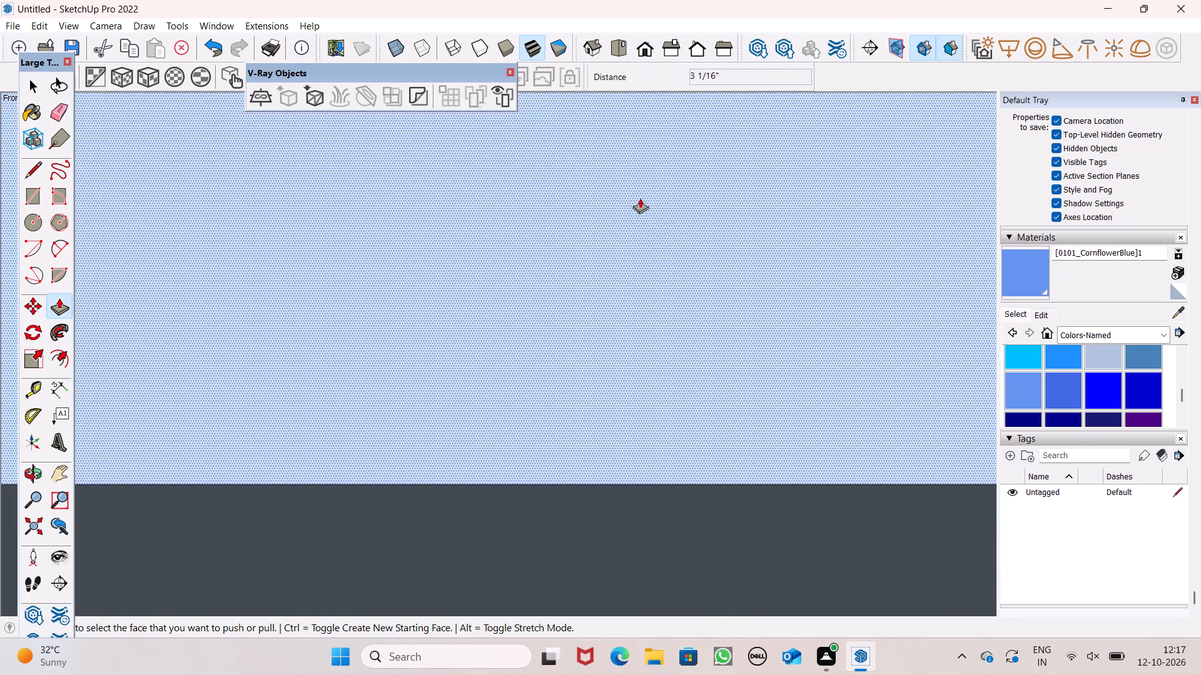
{"action": "scroll", "coordinate": [618, 273], "scroll_direction": "down", "scroll_amount": 8}
{"action": "scroll", "coordinate": [614, 344], "scroll_direction": "down", "scroll_amount": 16}
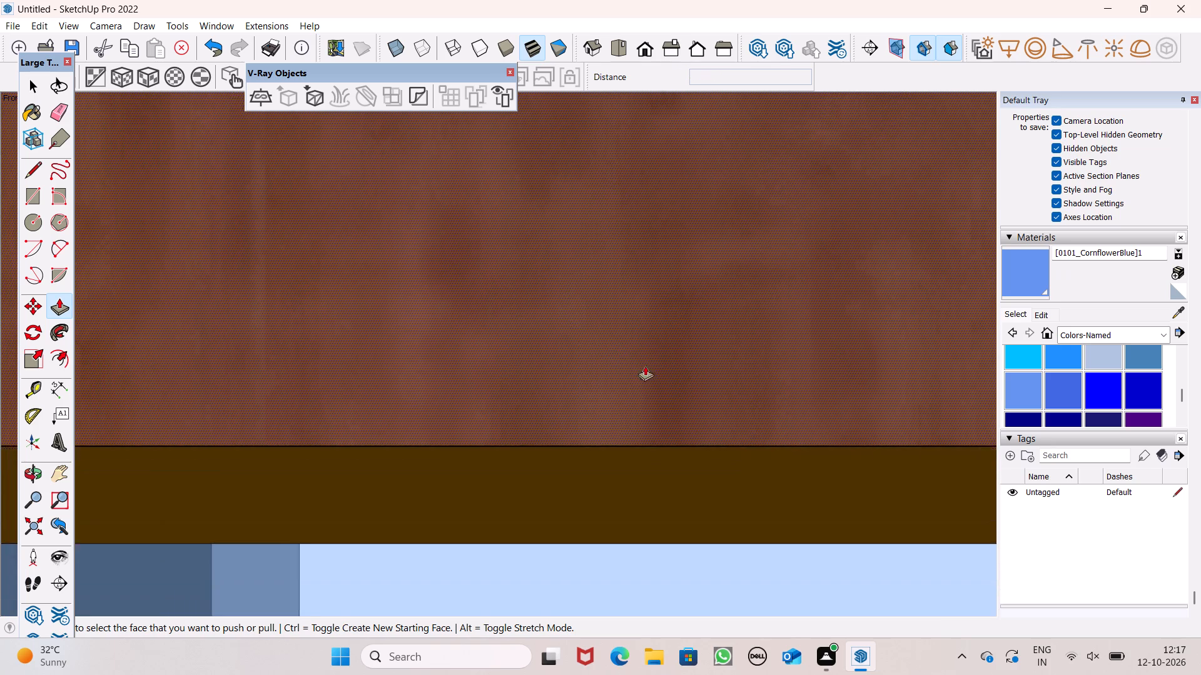
{"action": "scroll", "coordinate": [645, 366], "scroll_direction": "down", "scroll_amount": 20}
{"action": "scroll", "coordinate": [645, 366], "scroll_direction": "down", "scroll_amount": 7}
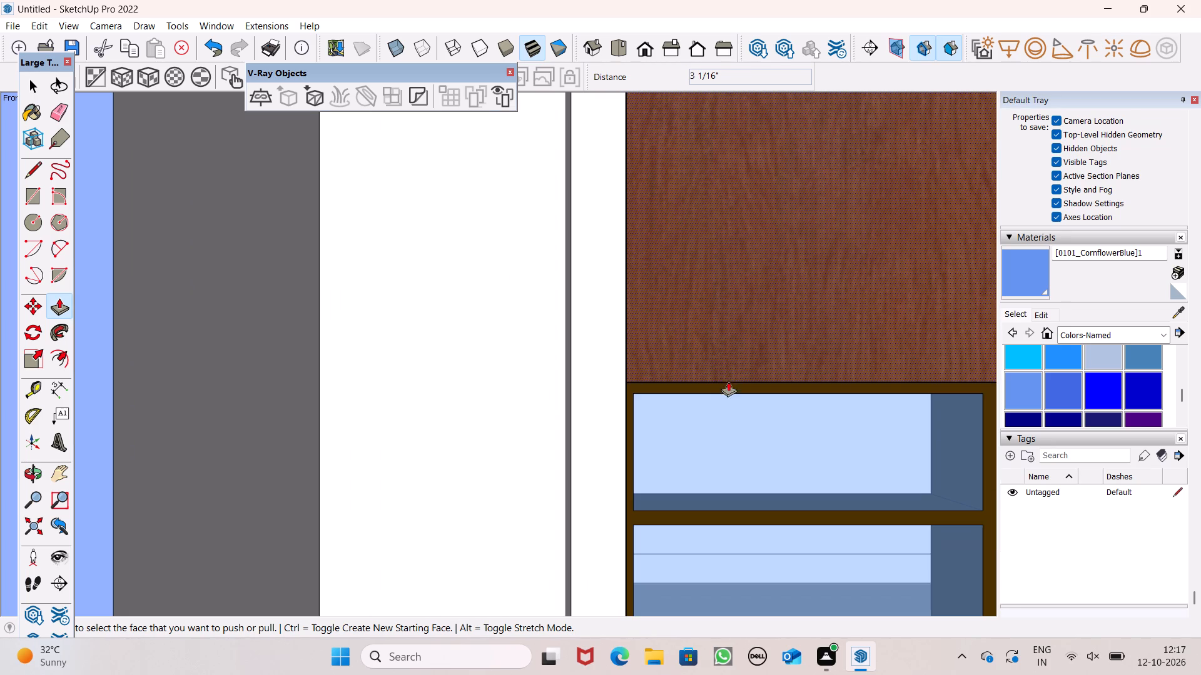
{"action": "scroll", "coordinate": [717, 332], "scroll_direction": "down", "scroll_amount": 5}
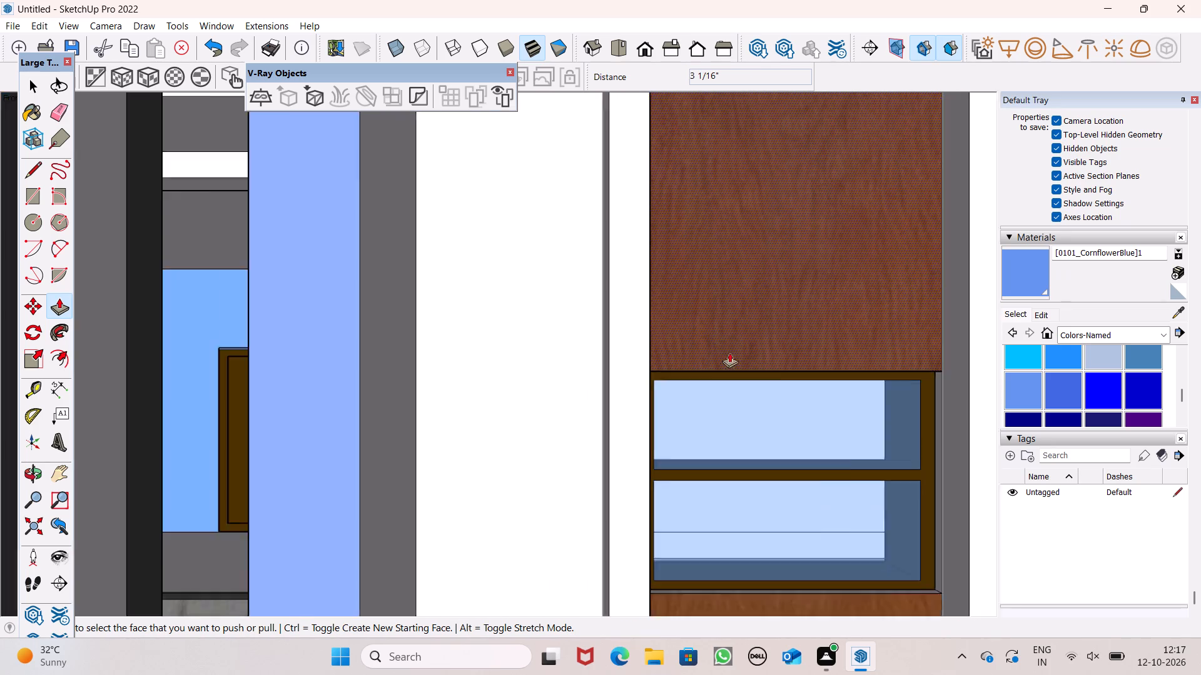
{"action": "scroll", "coordinate": [729, 352], "scroll_direction": "down", "scroll_amount": 2}
{"action": "scroll", "coordinate": [864, 331], "scroll_direction": "down", "scroll_amount": 16}
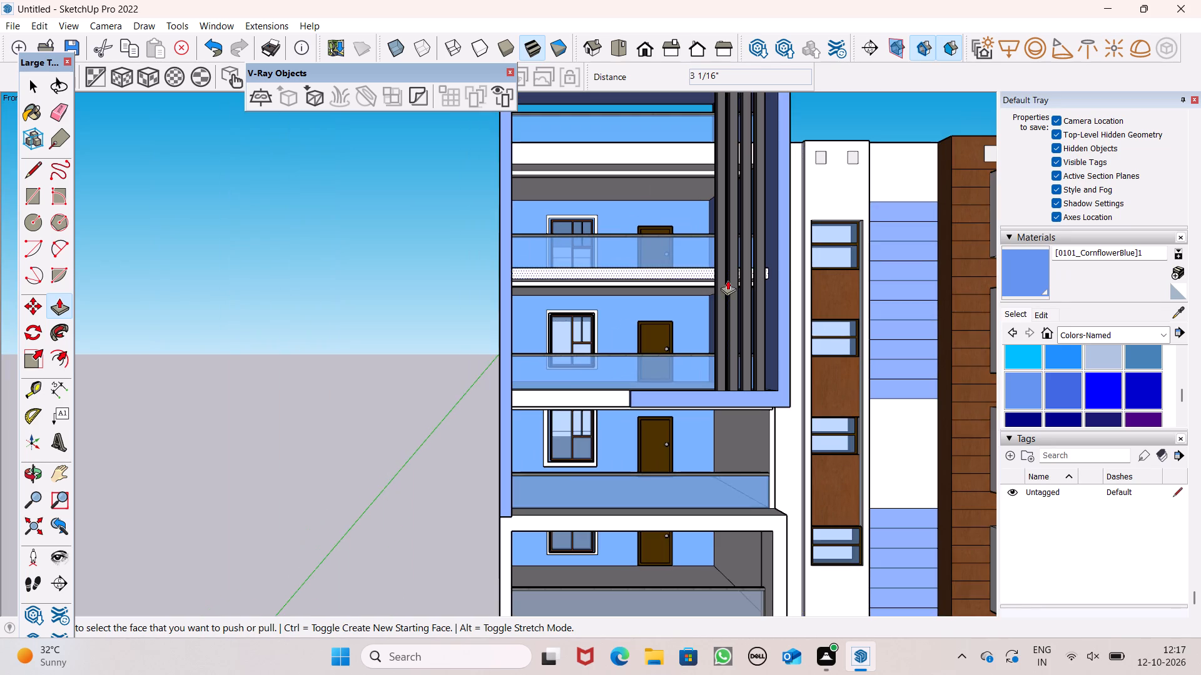
{"action": "scroll", "coordinate": [641, 244], "scroll_direction": "up", "scroll_amount": 8}
{"action": "scroll", "coordinate": [569, 240], "scroll_direction": "up", "scroll_amount": 1}
{"action": "middle_click_drag", "start_coordinate": [568, 259], "coordinate": [465, 302]}
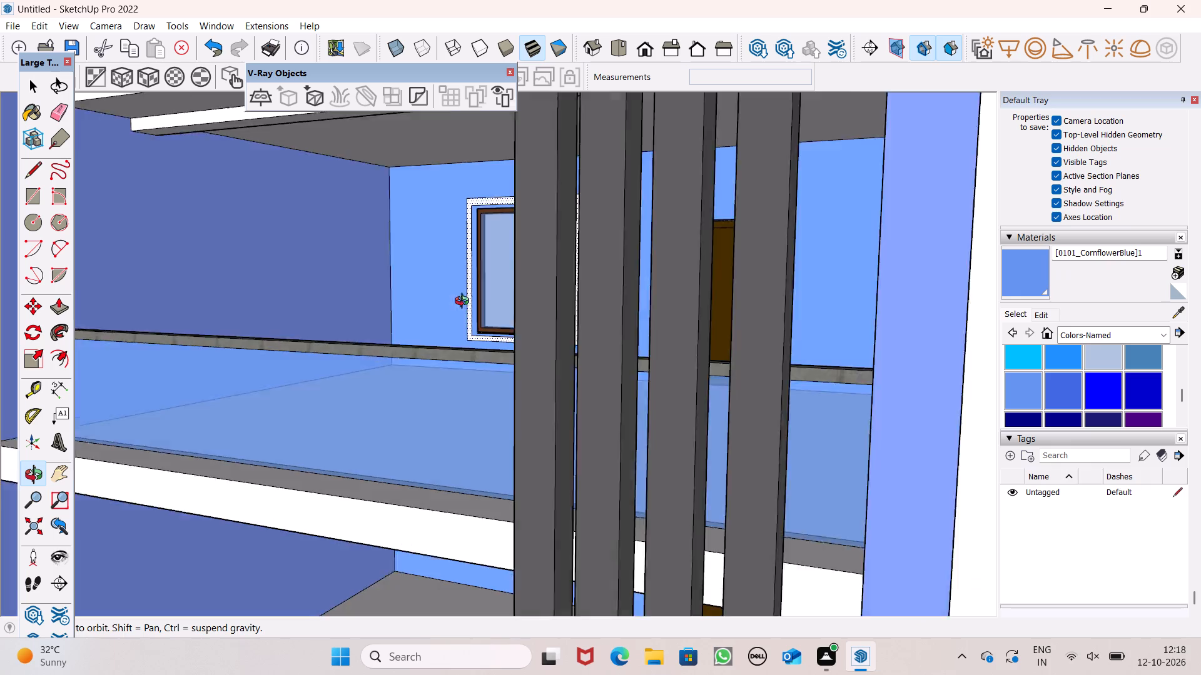
{"action": "middle_click_drag", "start_coordinate": [465, 302], "coordinate": [473, 303]}
{"action": "middle_click", "coordinate": [474, 304]}
{"action": "scroll", "coordinate": [496, 241], "scroll_direction": "up", "scroll_amount": 7}
{"action": "scroll", "coordinate": [647, 259], "scroll_direction": "down", "scroll_amount": 6}
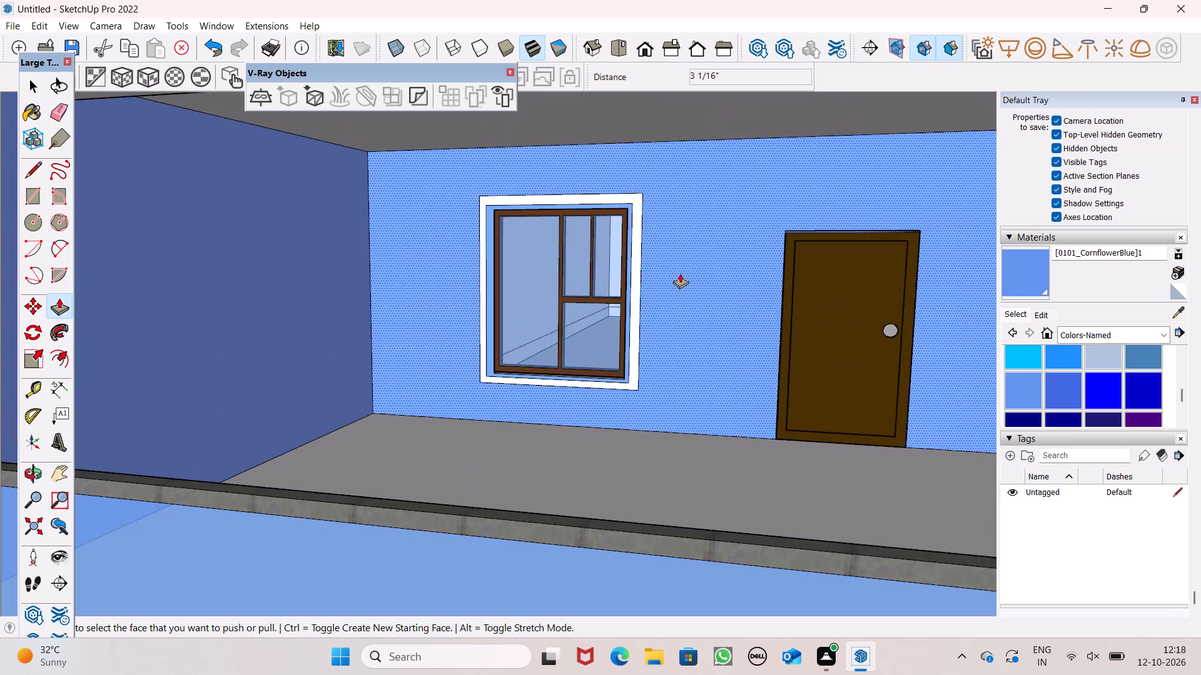
{"action": "scroll", "coordinate": [697, 274], "scroll_direction": "down", "scroll_amount": 17}
{"action": "middle_click_drag", "start_coordinate": [705, 354], "coordinate": [706, 276]}
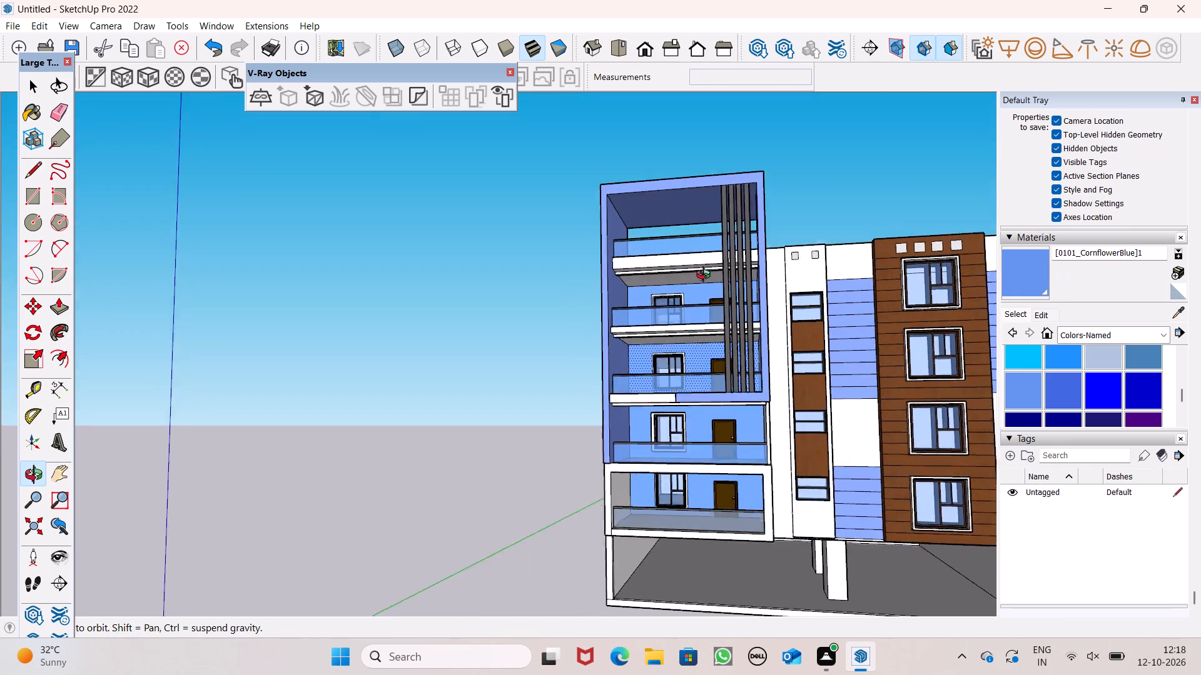
{"action": "middle_click_drag", "start_coordinate": [706, 276], "coordinate": [706, 274]}
{"action": "scroll", "coordinate": [706, 275], "scroll_direction": "up", "scroll_amount": 1}
{"action": "scroll", "coordinate": [679, 414], "scroll_direction": "up", "scroll_amount": 7}
{"action": "scroll", "coordinate": [635, 338], "scroll_direction": "up", "scroll_amount": 9}
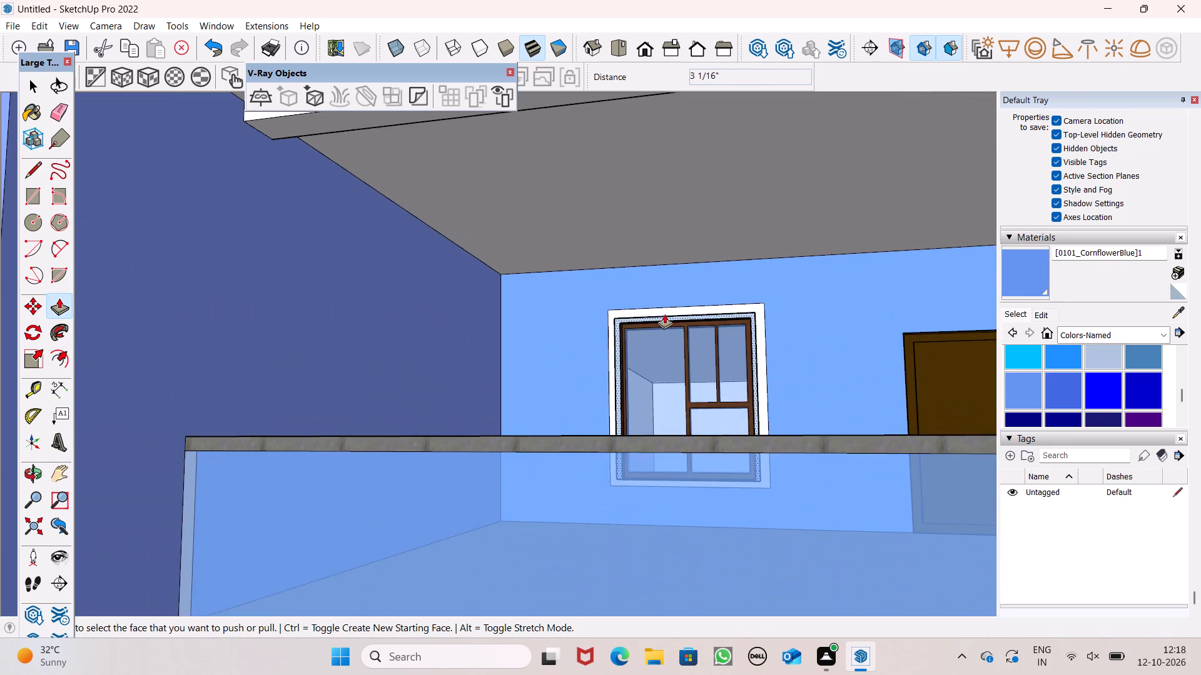
{"action": "scroll", "coordinate": [670, 307], "scroll_direction": "down", "scroll_amount": 11}
{"action": "scroll", "coordinate": [751, 516], "scroll_direction": "up", "scroll_amount": 1}
{"action": "scroll", "coordinate": [656, 521], "scroll_direction": "up", "scroll_amount": 6}
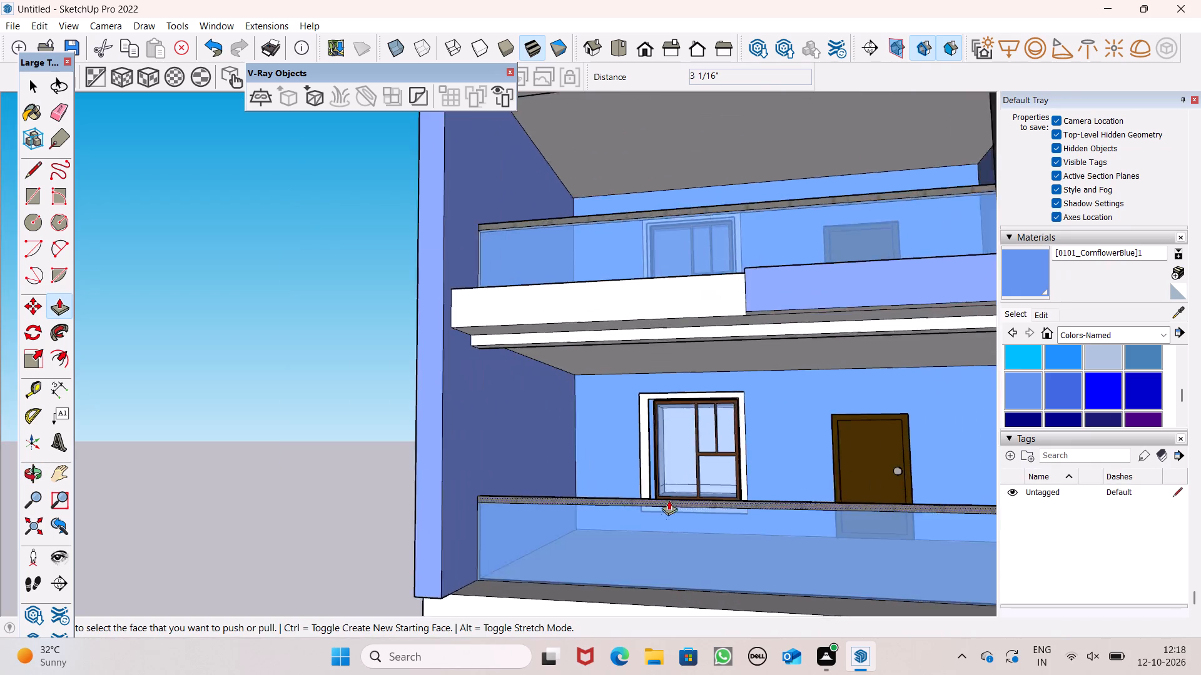
Push/Pull the top outer face of the white balcony window trim upward by about 1 1/4".
{"action": "scroll", "coordinate": [708, 461], "scroll_direction": "up", "scroll_amount": 6}
{"action": "middle_click_drag", "start_coordinate": [747, 547], "coordinate": [473, 614]}
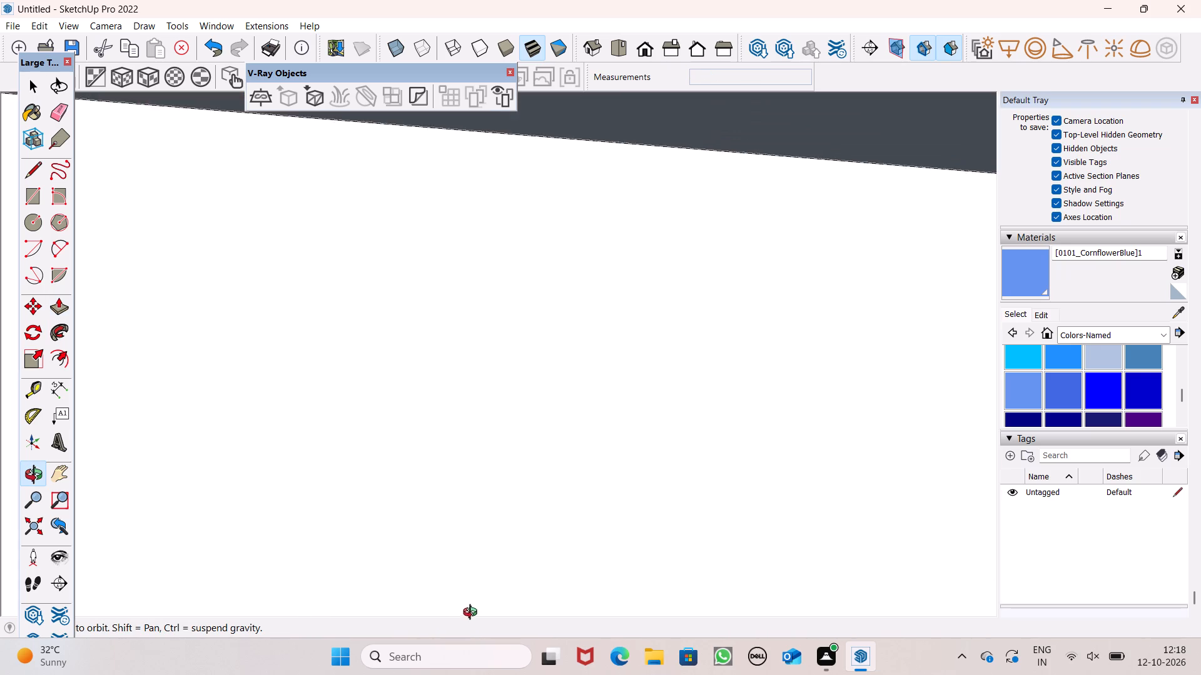
{"action": "middle_click_drag", "start_coordinate": [473, 614], "coordinate": [666, 517]}
{"action": "scroll", "coordinate": [673, 397], "scroll_direction": "up", "scroll_amount": 1}
{"action": "middle_click_drag", "start_coordinate": [696, 365], "coordinate": [758, 455]}
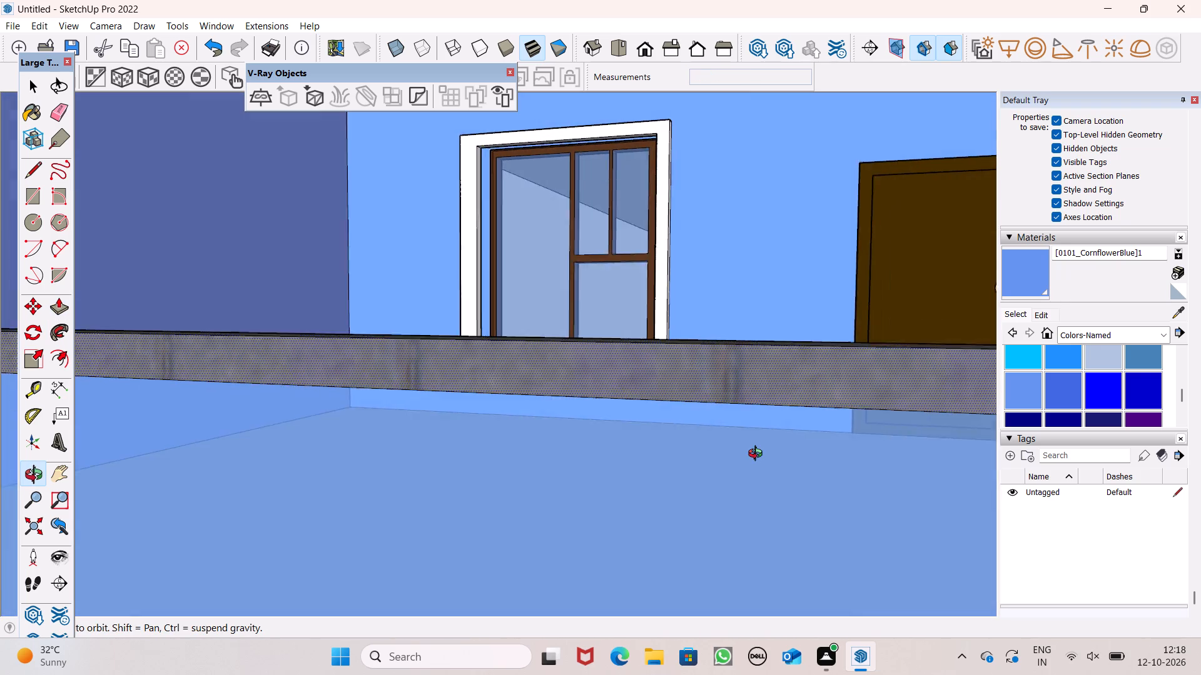
{"action": "middle_click_drag", "start_coordinate": [758, 455], "coordinate": [673, 344]}
{"action": "scroll", "coordinate": [635, 231], "scroll_direction": "up", "scroll_amount": 1}
{"action": "scroll", "coordinate": [676, 337], "scroll_direction": "up", "scroll_amount": 6}
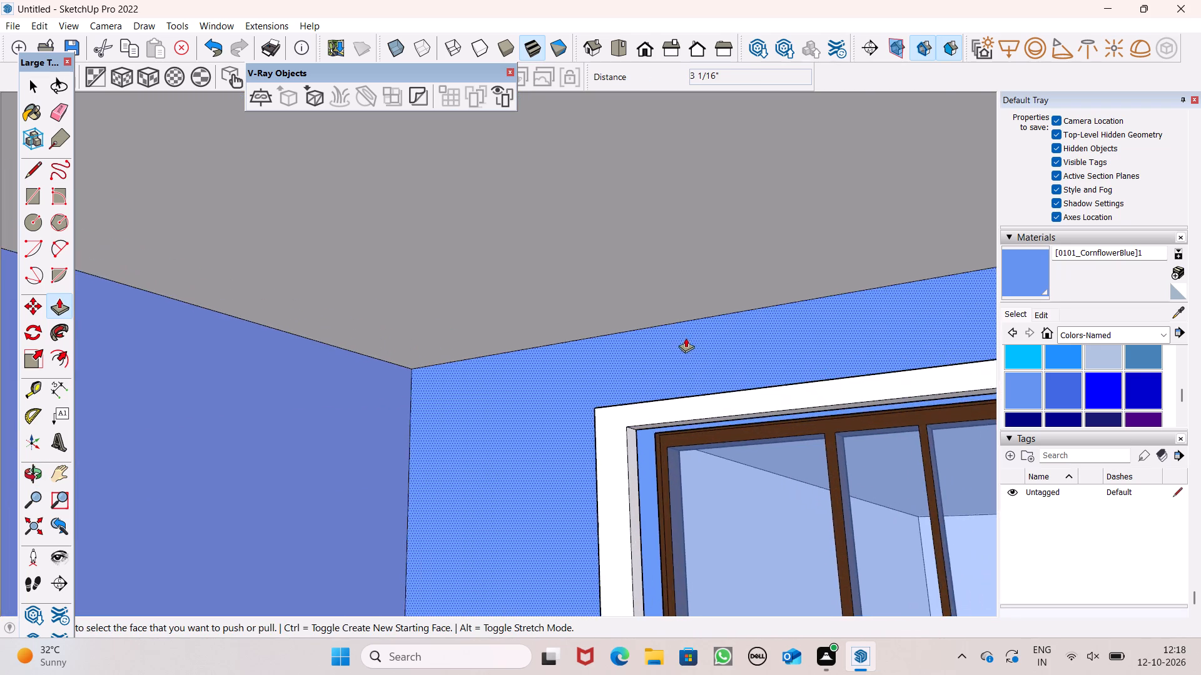
{"action": "scroll", "coordinate": [686, 337], "scroll_direction": "up", "scroll_amount": 1}
{"action": "scroll", "coordinate": [688, 476], "scroll_direction": "up", "scroll_amount": 1}
{"action": "middle_click_drag", "start_coordinate": [691, 491], "coordinate": [851, 571]}
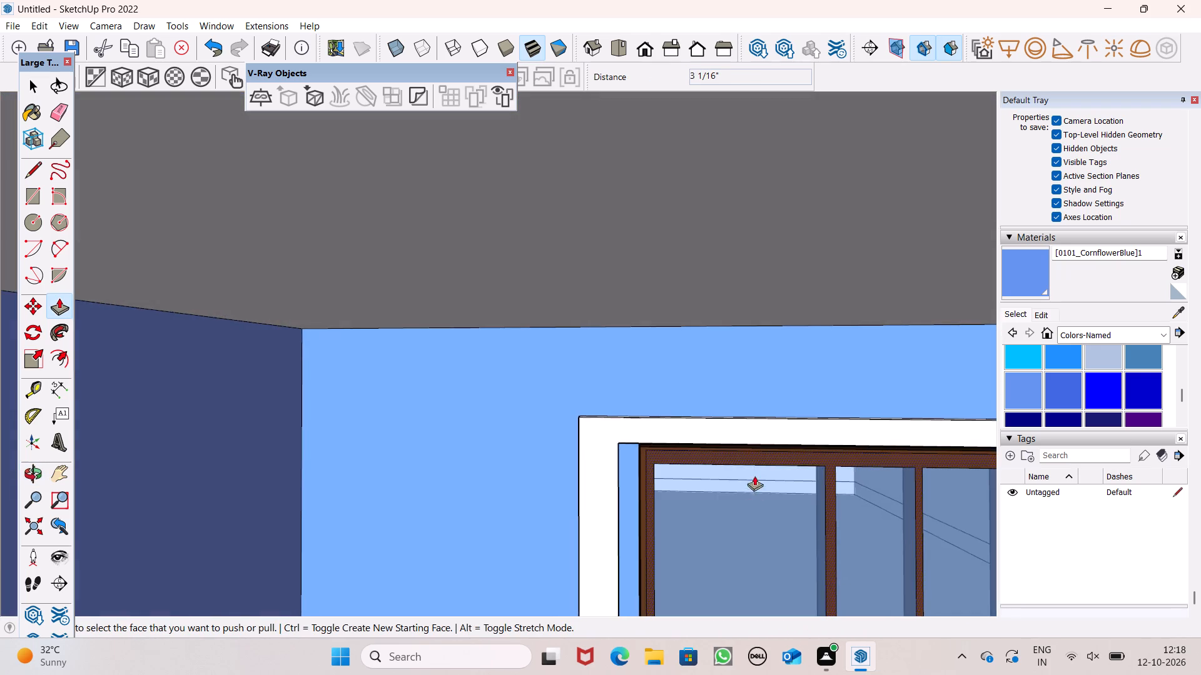
{"action": "scroll", "coordinate": [749, 449], "scroll_direction": "up", "scroll_amount": 6}
{"action": "middle_click_drag", "start_coordinate": [801, 471], "coordinate": [898, 526]}
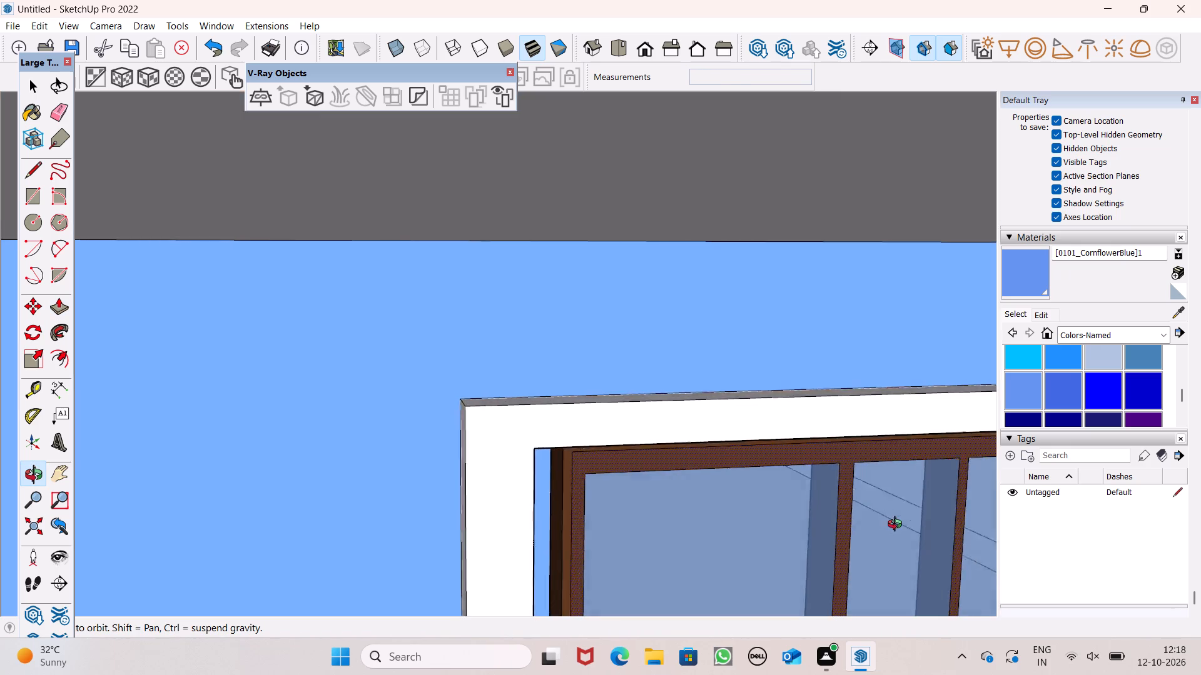
{"action": "middle_click_drag", "start_coordinate": [898, 526], "coordinate": [895, 522]}
{"action": "middle_click_drag", "start_coordinate": [850, 469], "coordinate": [849, 365]}
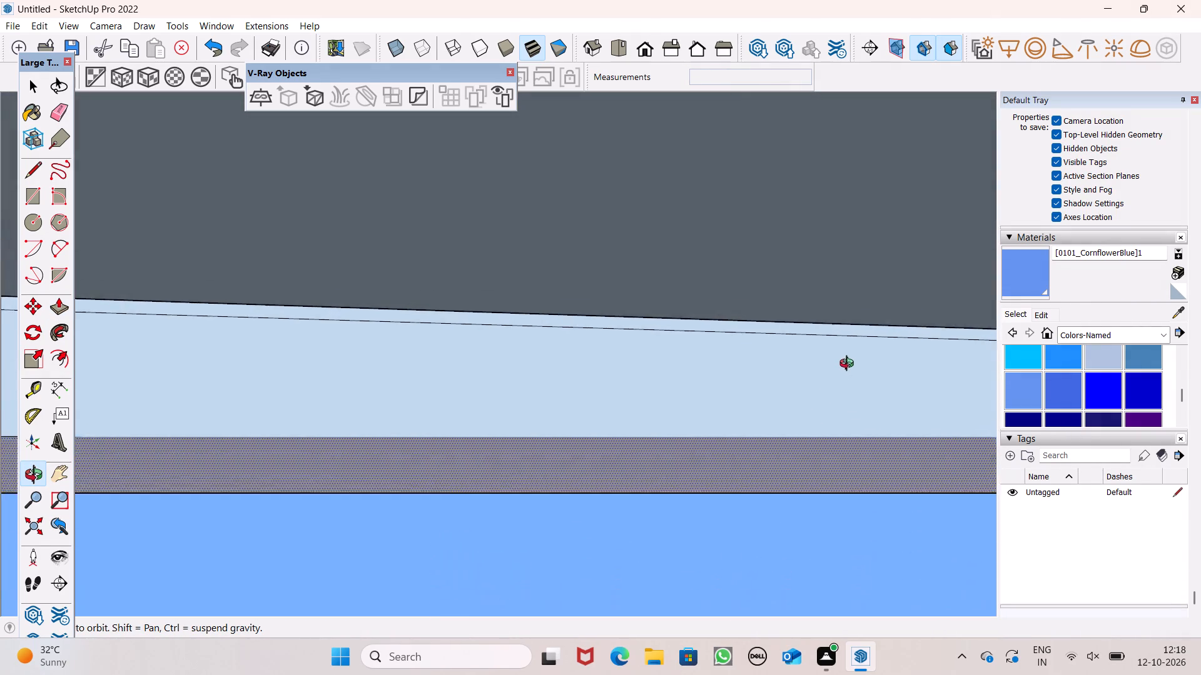
{"action": "middle_click_drag", "start_coordinate": [849, 365], "coordinate": [845, 354]}
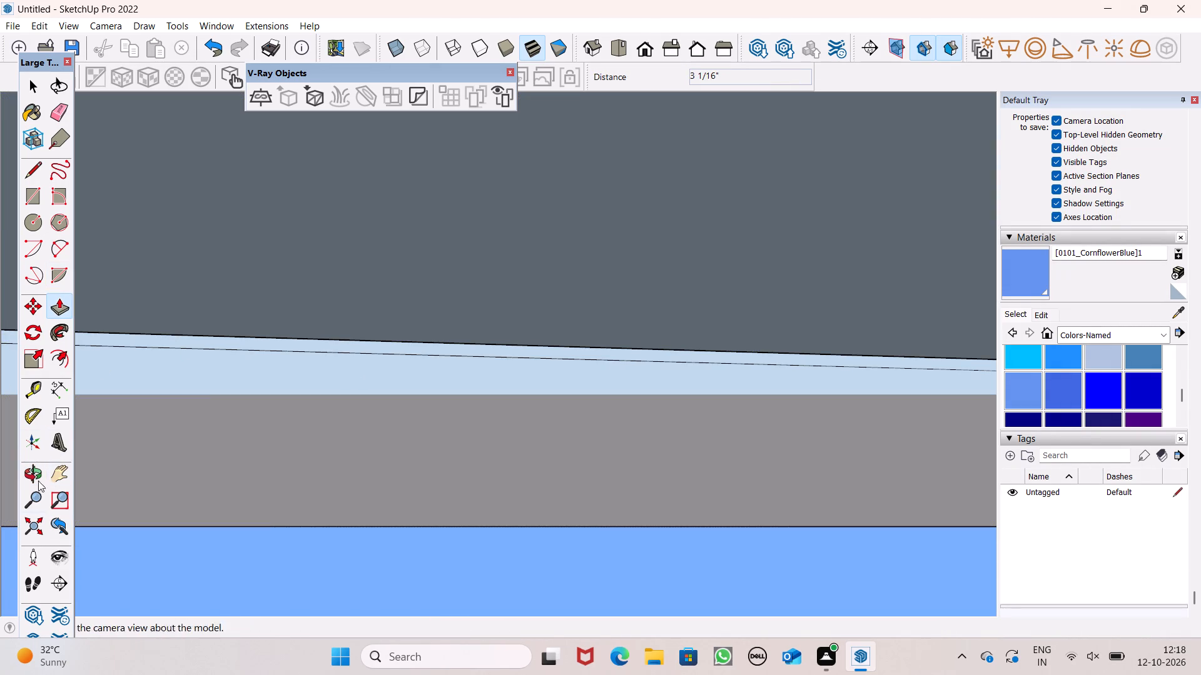
{"action": "left_click_drag", "start_coordinate": [53, 558], "coordinate": [62, 557]}
{"action": "middle_click_drag", "start_coordinate": [804, 440], "coordinate": [923, 524]}
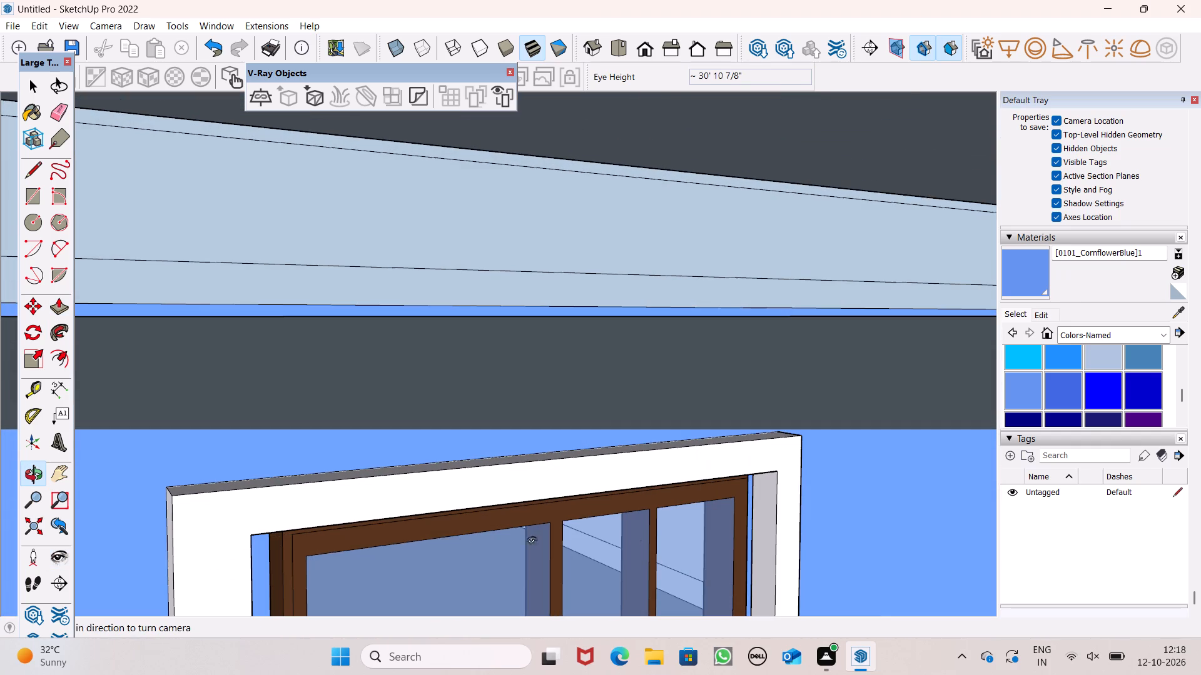
{"action": "left_click", "coordinate": [60, 317]}
{"action": "left_click_drag", "start_coordinate": [413, 468], "coordinate": [406, 456]}
Push/Pull the right outer side face of the white window trim outward, toward the door, to widen that edge.
{"action": "scroll", "coordinate": [581, 398], "scroll_direction": "down", "scroll_amount": 5}
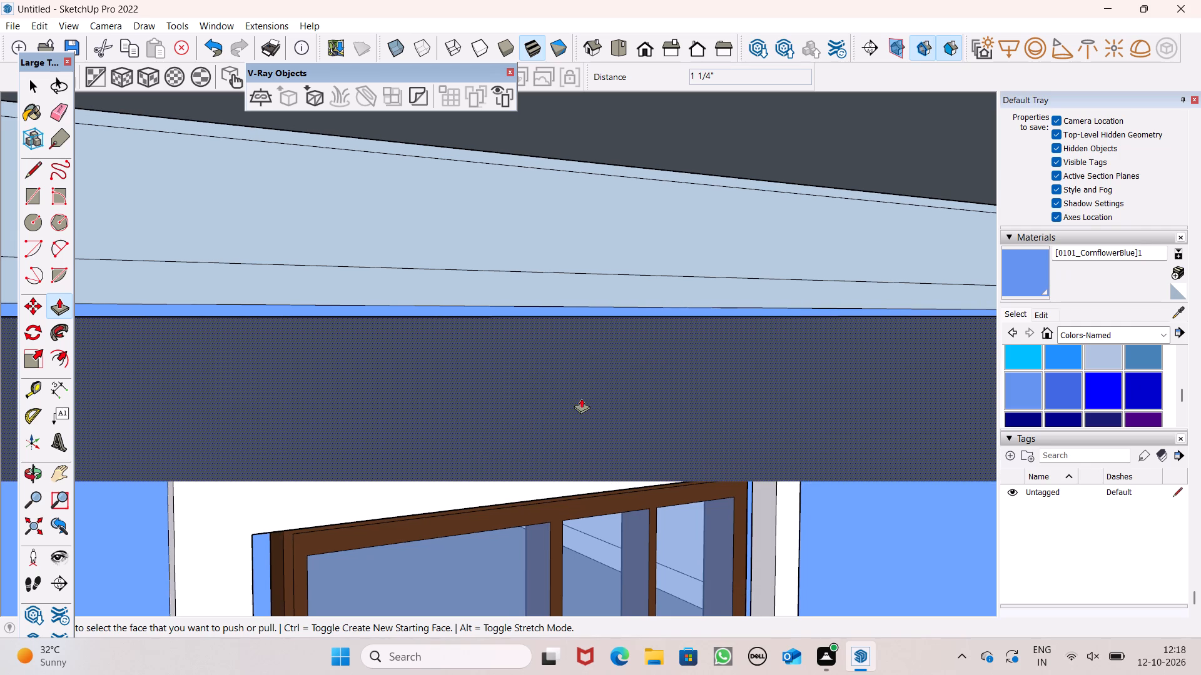
{"action": "scroll", "coordinate": [697, 513], "scroll_direction": "up", "scroll_amount": 3}
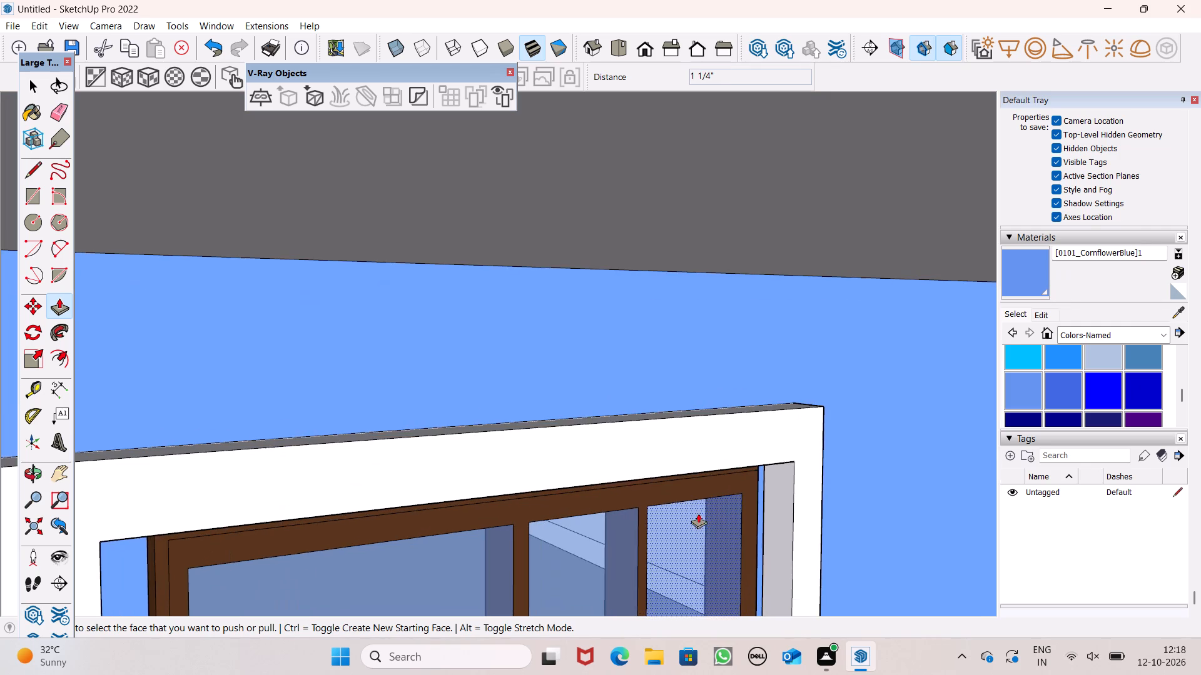
{"action": "scroll", "coordinate": [740, 502], "scroll_direction": "up", "scroll_amount": 1}
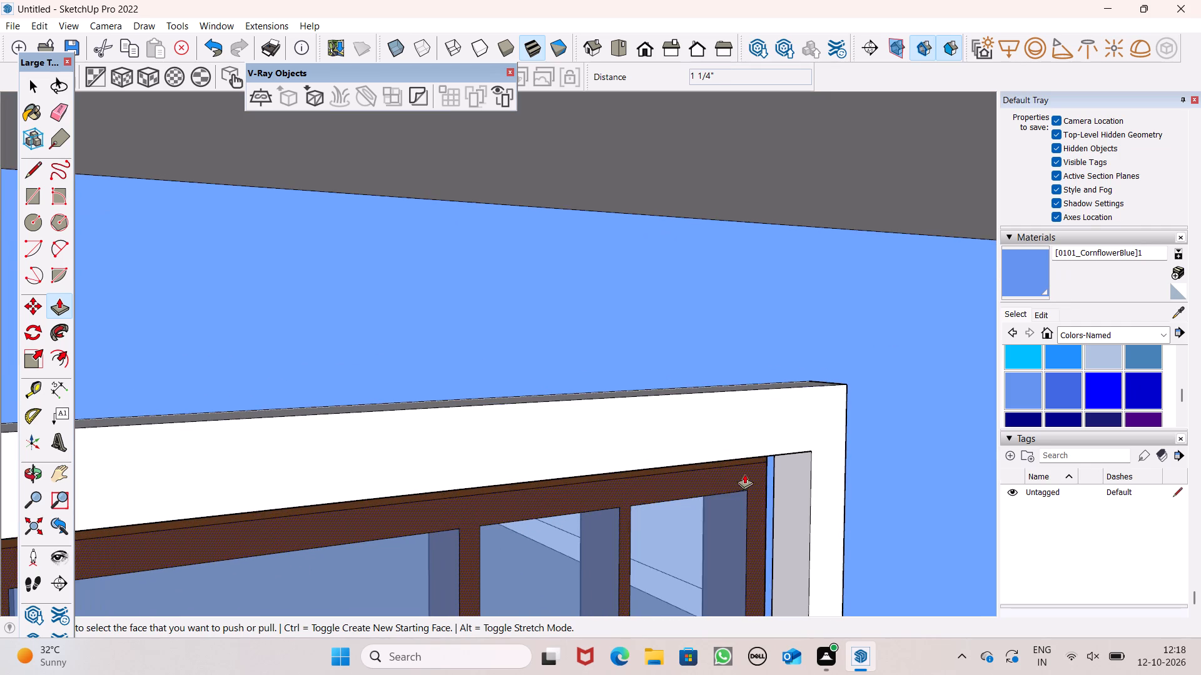
{"action": "scroll", "coordinate": [744, 474], "scroll_direction": "down", "scroll_amount": 8}
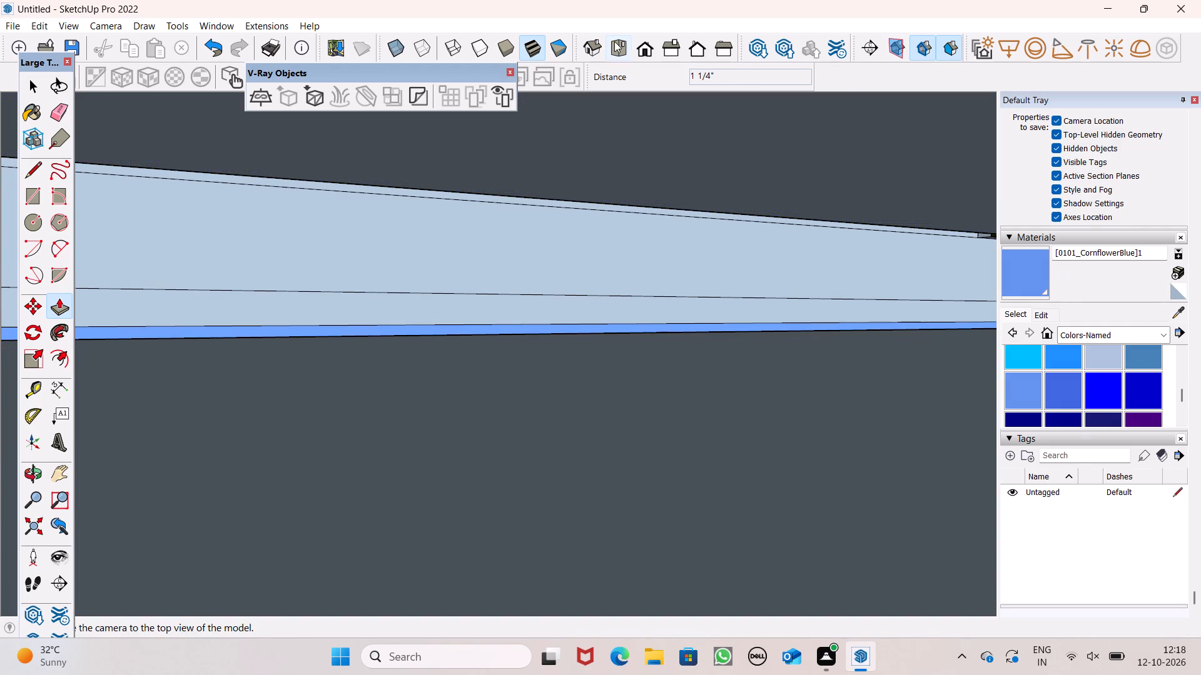
{"action": "left_click", "coordinate": [644, 55]}
{"action": "scroll", "coordinate": [686, 258], "scroll_direction": "down", "scroll_amount": 20}
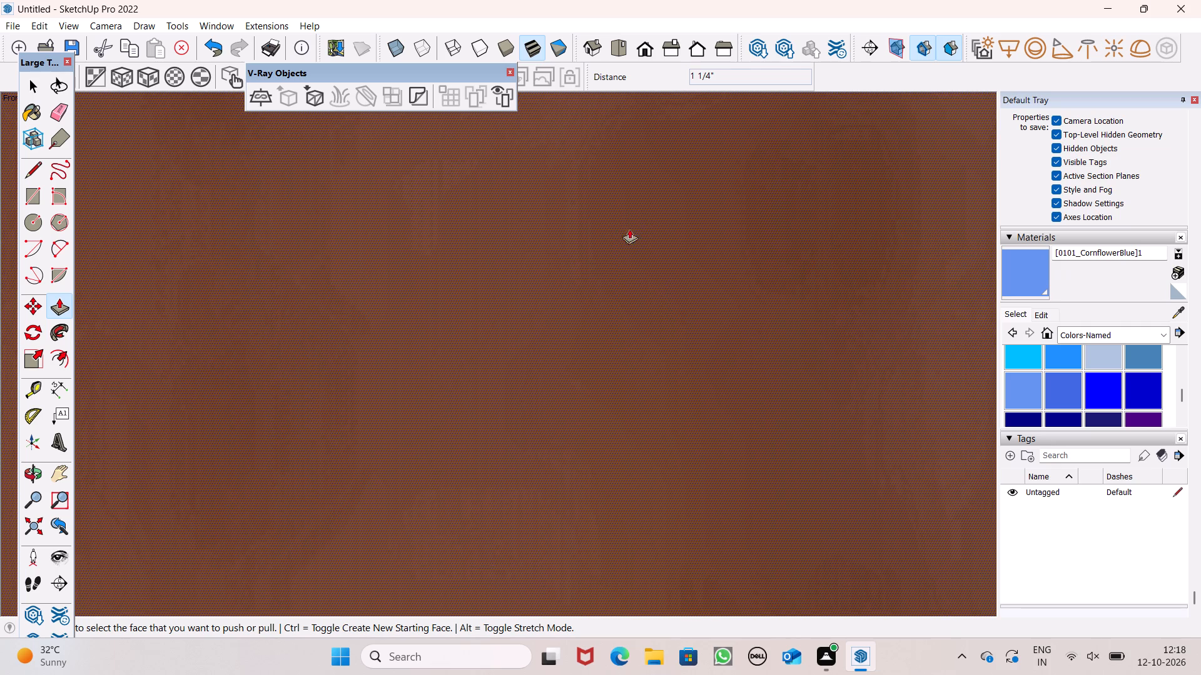
{"action": "scroll", "coordinate": [629, 229], "scroll_direction": "down", "scroll_amount": 20}
{"action": "scroll", "coordinate": [629, 229], "scroll_direction": "down", "scroll_amount": 5}
{"action": "scroll", "coordinate": [741, 272], "scroll_direction": "down", "scroll_amount": 12}
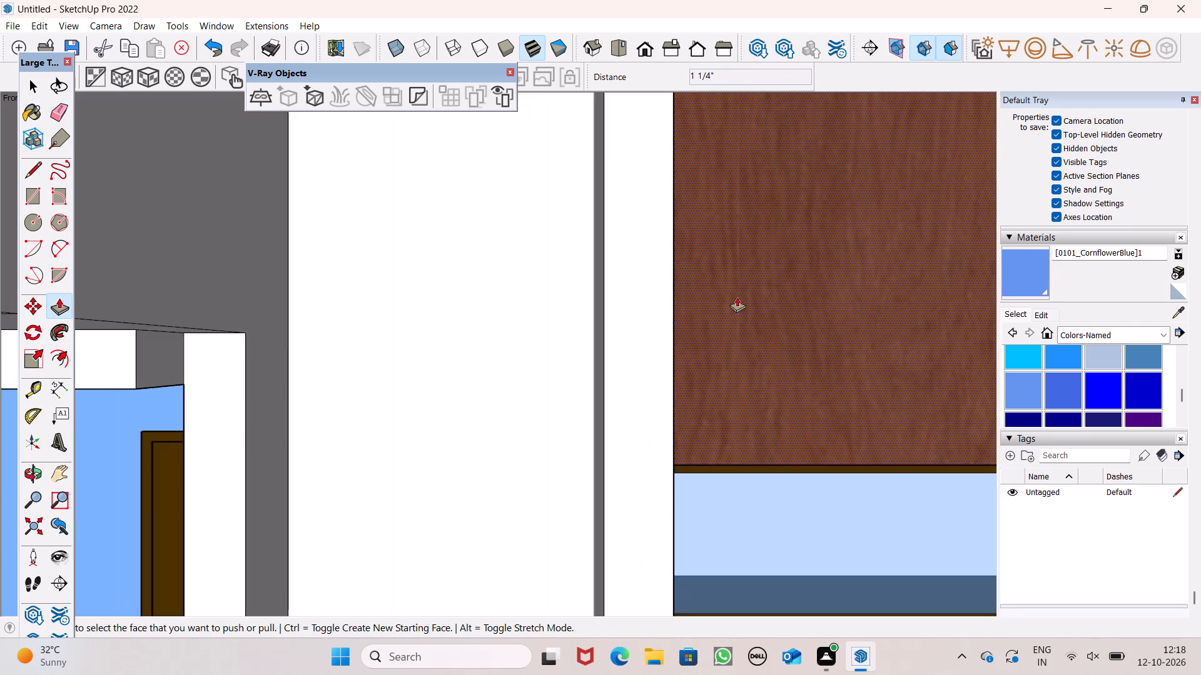
{"action": "scroll", "coordinate": [737, 297], "scroll_direction": "down", "scroll_amount": 15}
{"action": "scroll", "coordinate": [288, 462], "scroll_direction": "up", "scroll_amount": 4}
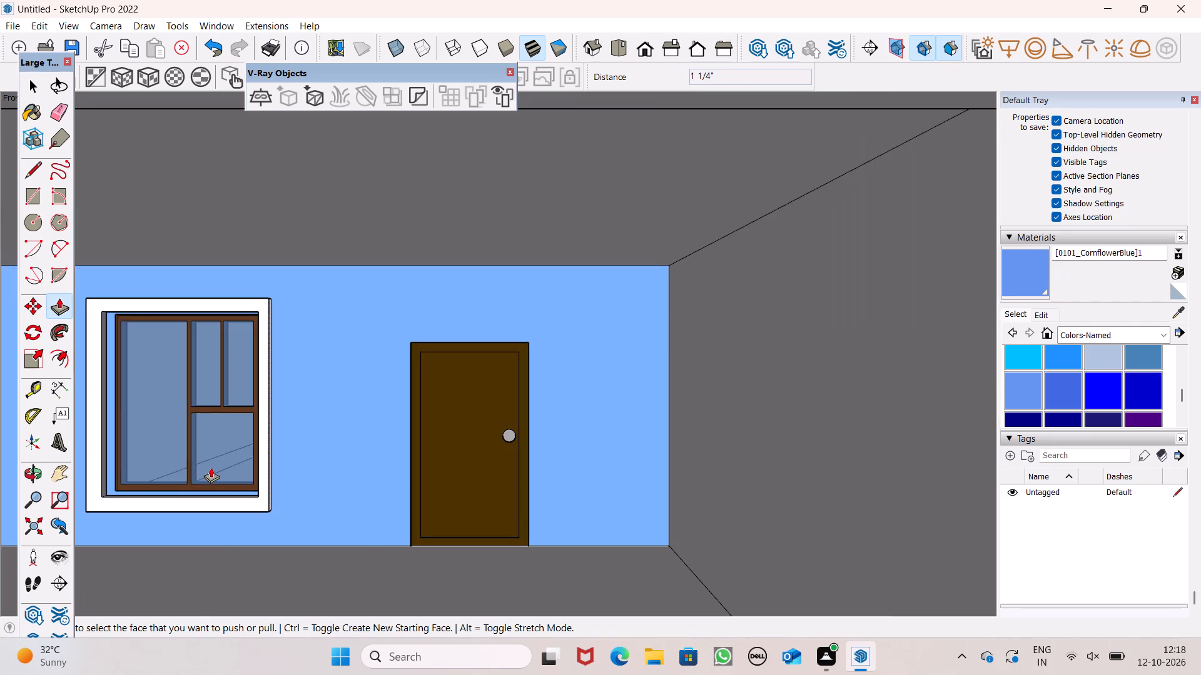
{"action": "middle_click_drag", "start_coordinate": [261, 471], "coordinate": [177, 469]}
{"action": "scroll", "coordinate": [173, 469], "scroll_direction": "up", "scroll_amount": 1}
{"action": "scroll", "coordinate": [327, 451], "scroll_direction": "up", "scroll_amount": 7}
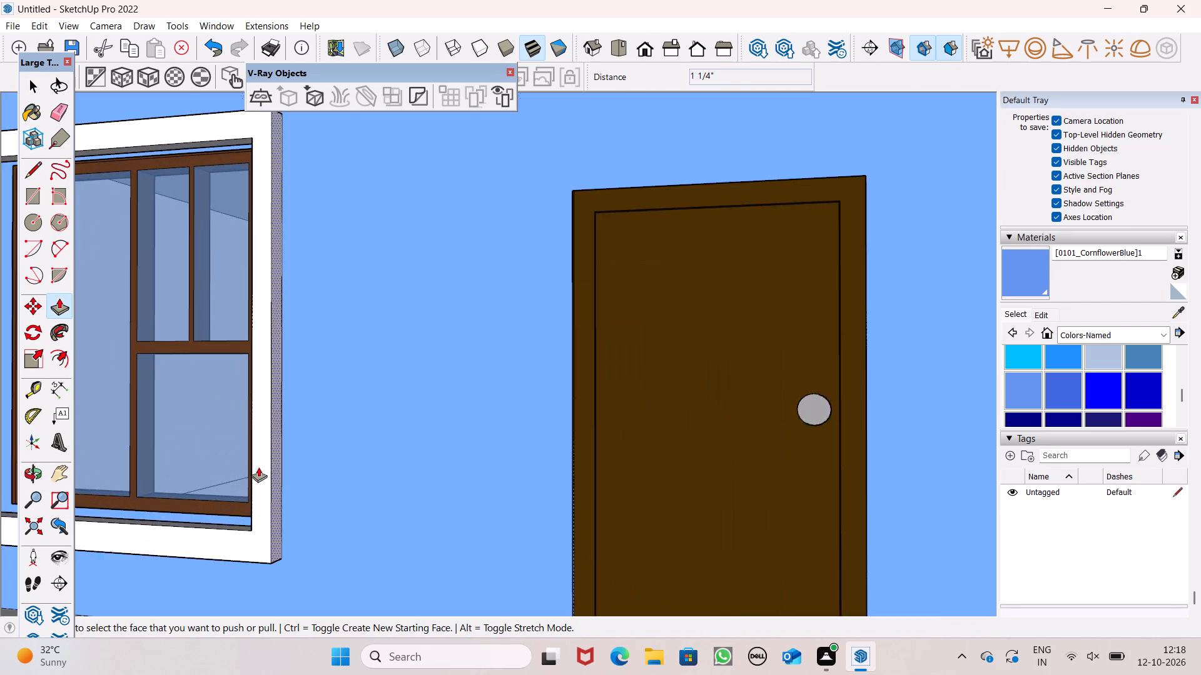
{"action": "scroll", "coordinate": [261, 473], "scroll_direction": "up", "scroll_amount": 5}
{"action": "left_click_drag", "start_coordinate": [285, 451], "coordinate": [308, 446]}
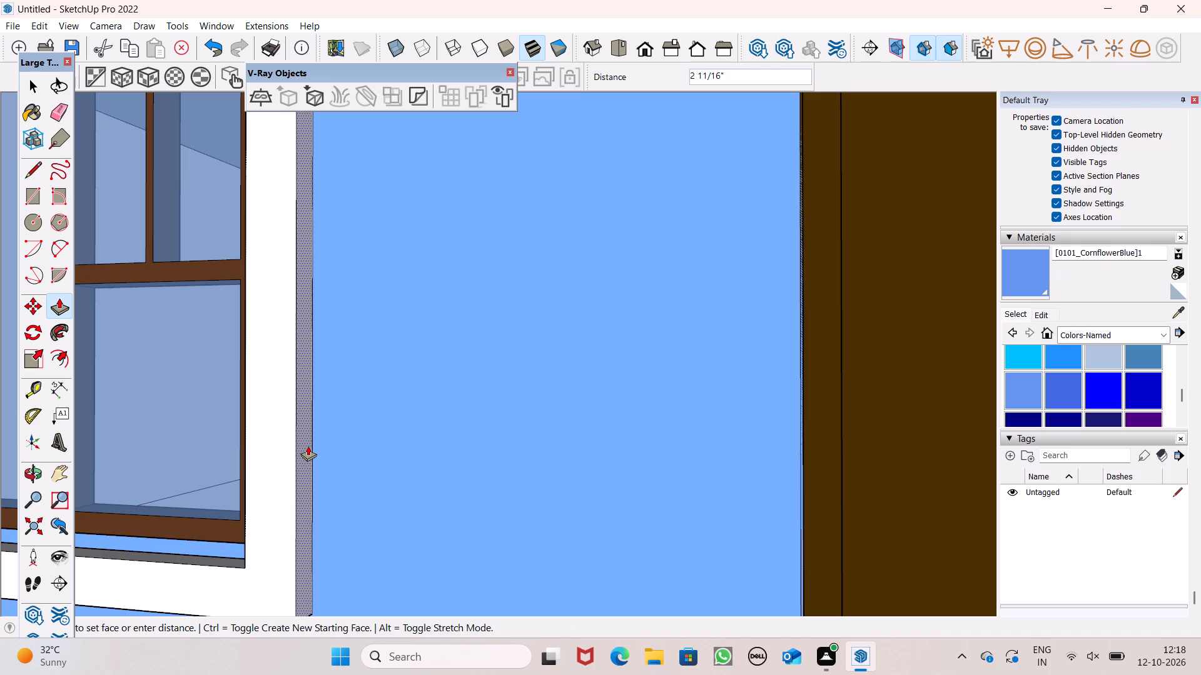
{"action": "left_click_drag", "start_coordinate": [308, 446], "coordinate": [315, 444]}
Push/Pull the left inner side face of the white trim toward the brown window frame by about 2 7/8".
{"action": "scroll", "coordinate": [559, 362], "scroll_direction": "down", "scroll_amount": 14}
{"action": "middle_click_drag", "start_coordinate": [572, 382], "coordinate": [654, 380]}
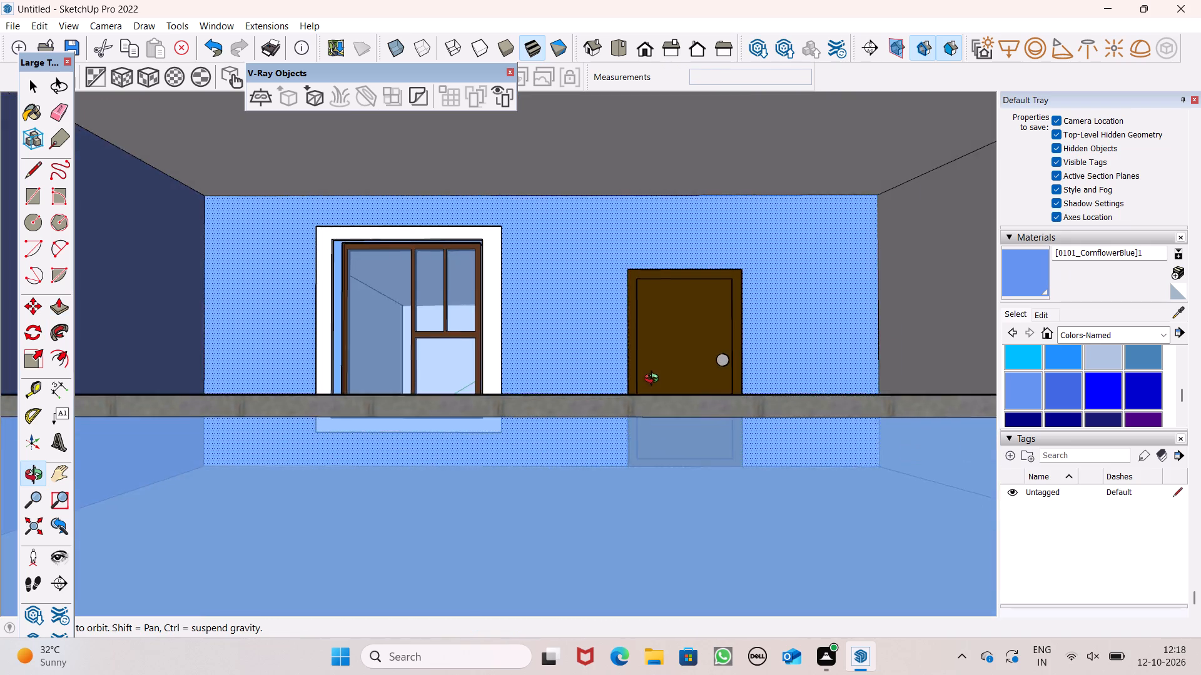
{"action": "middle_click_drag", "start_coordinate": [654, 380], "coordinate": [697, 412]}
{"action": "scroll", "coordinate": [347, 328], "scroll_direction": "up", "scroll_amount": 8}
{"action": "middle_click_drag", "start_coordinate": [380, 362], "coordinate": [245, 403]}
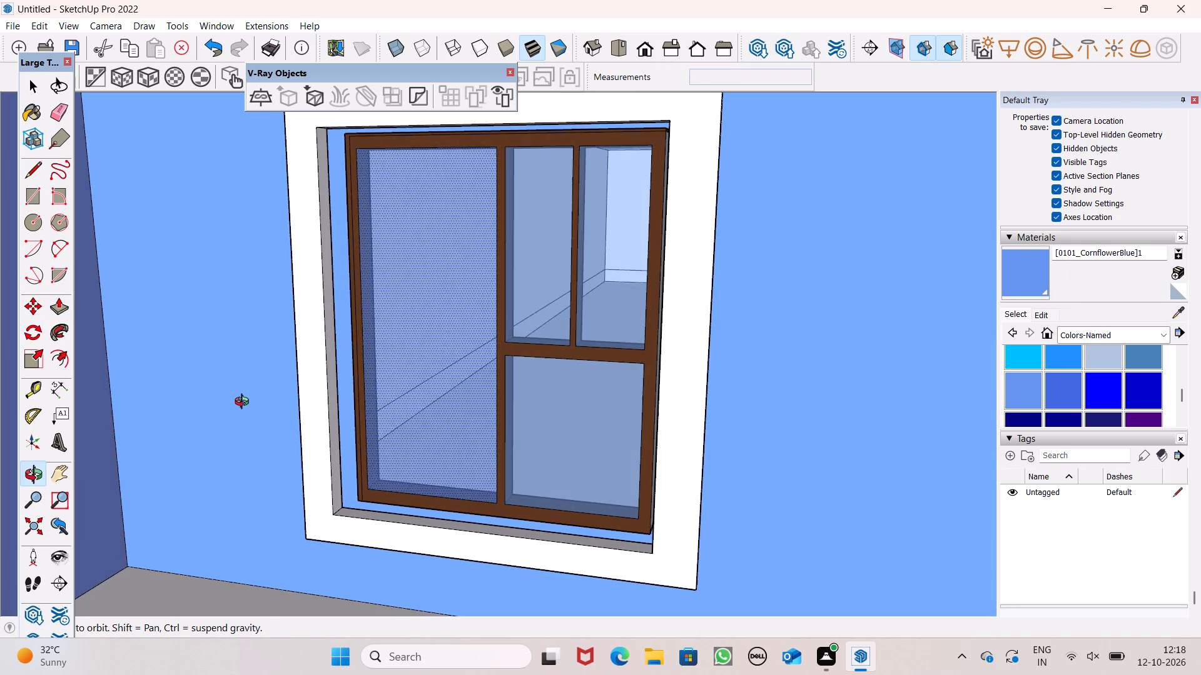
{"action": "middle_click_drag", "start_coordinate": [245, 403], "coordinate": [245, 401]}
{"action": "scroll", "coordinate": [327, 424], "scroll_direction": "up", "scroll_amount": 6}
{"action": "left_click_drag", "start_coordinate": [339, 434], "coordinate": [357, 437]}
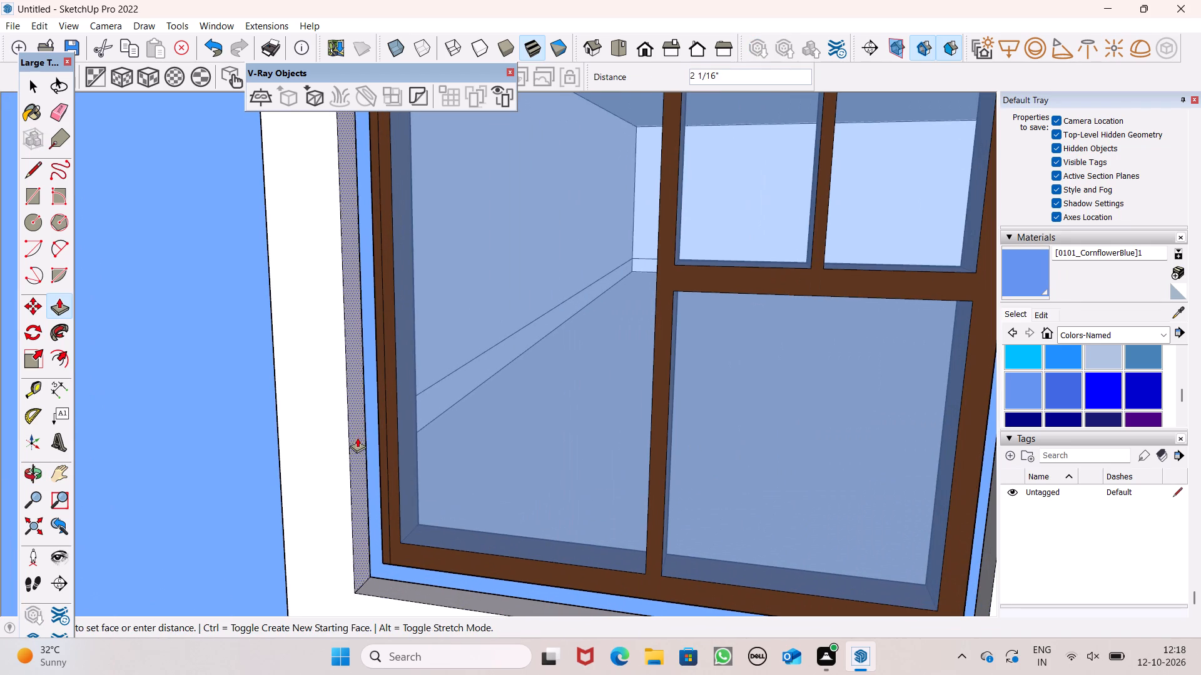
{"action": "left_click_drag", "start_coordinate": [357, 437], "coordinate": [363, 439]}
Push/Pull the bottom inner face of the same trim slightly upward toward the brown frame.
{"action": "scroll", "coordinate": [405, 484], "scroll_direction": "down", "scroll_amount": 4}
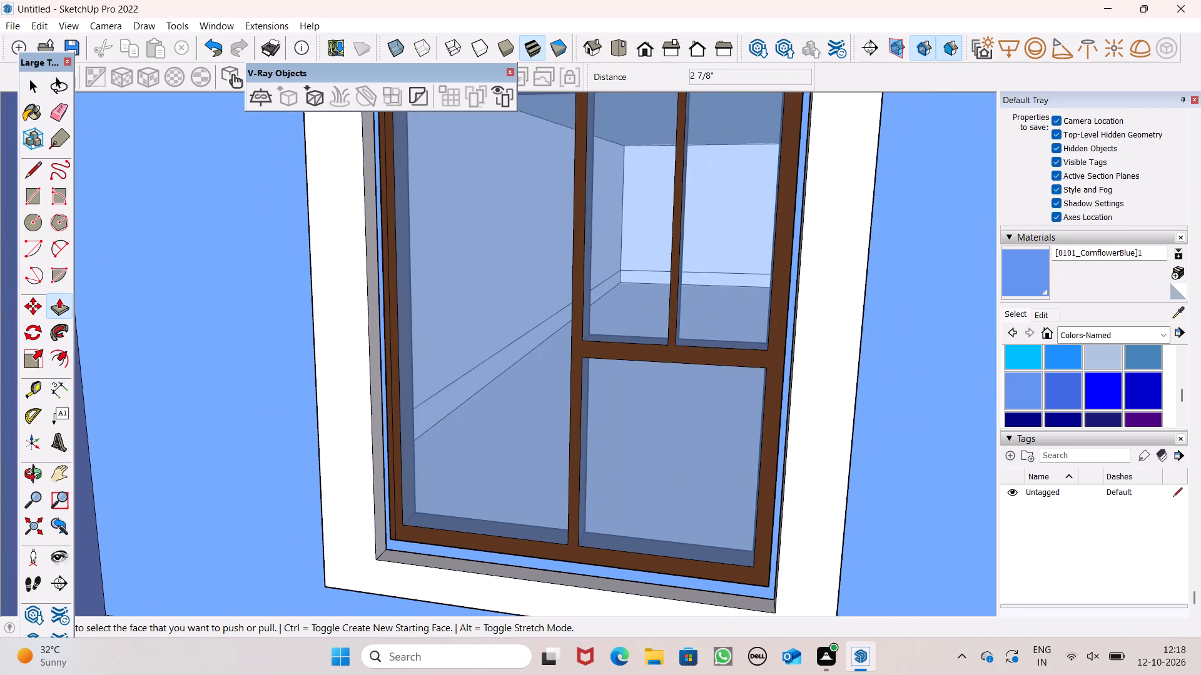
{"action": "left_click_drag", "start_coordinate": [490, 569], "coordinate": [492, 562]}
Push the left outer side face of the same white trim inward by about 1 3/4".
{"action": "middle_click_drag", "start_coordinate": [540, 581], "coordinate": [839, 557]}
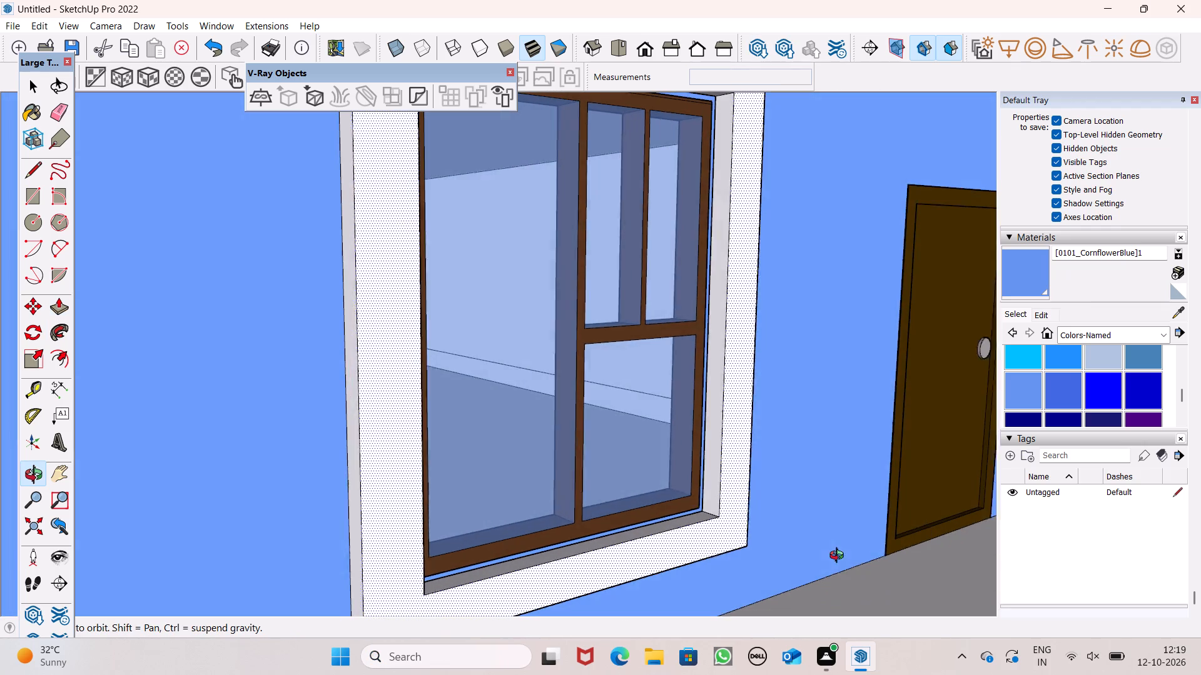
{"action": "middle_click_drag", "start_coordinate": [839, 557], "coordinate": [837, 556]}
{"action": "left_click_drag", "start_coordinate": [356, 459], "coordinate": [365, 460]}
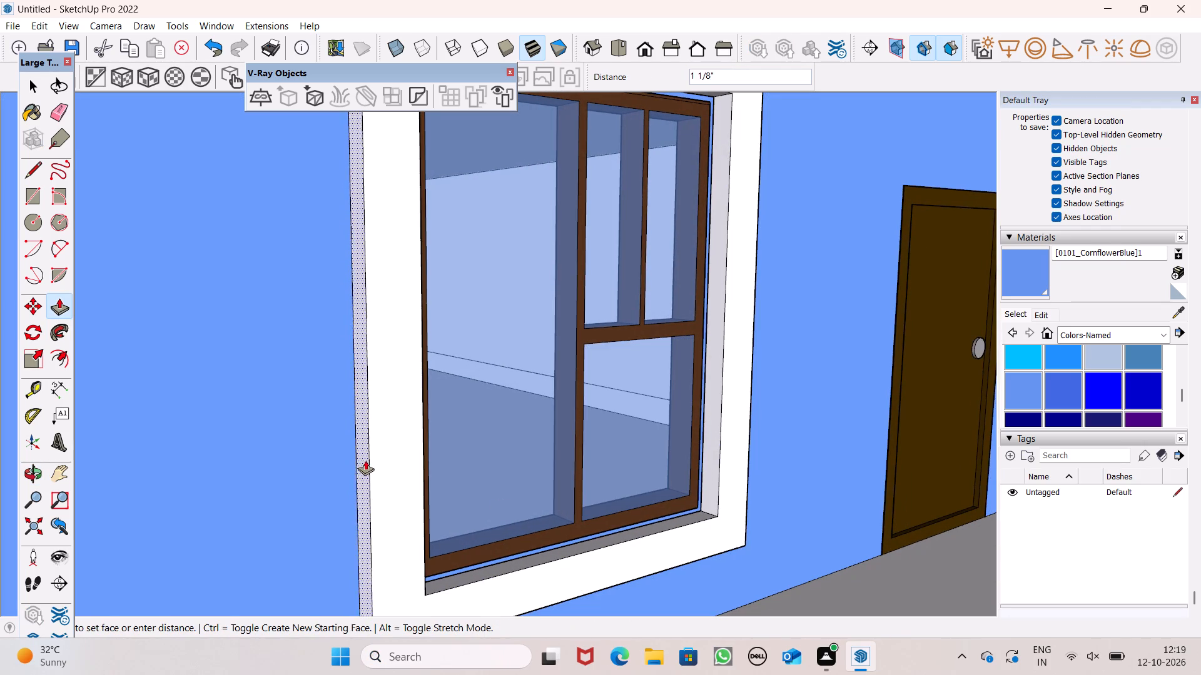
{"action": "left_click_drag", "start_coordinate": [365, 460], "coordinate": [368, 459]}
Examine the reshaped white window trim from the front and at closer range.
{"action": "scroll", "coordinate": [505, 449], "scroll_direction": "down", "scroll_amount": 6}
{"action": "middle_click_drag", "start_coordinate": [577, 476], "coordinate": [320, 442]}
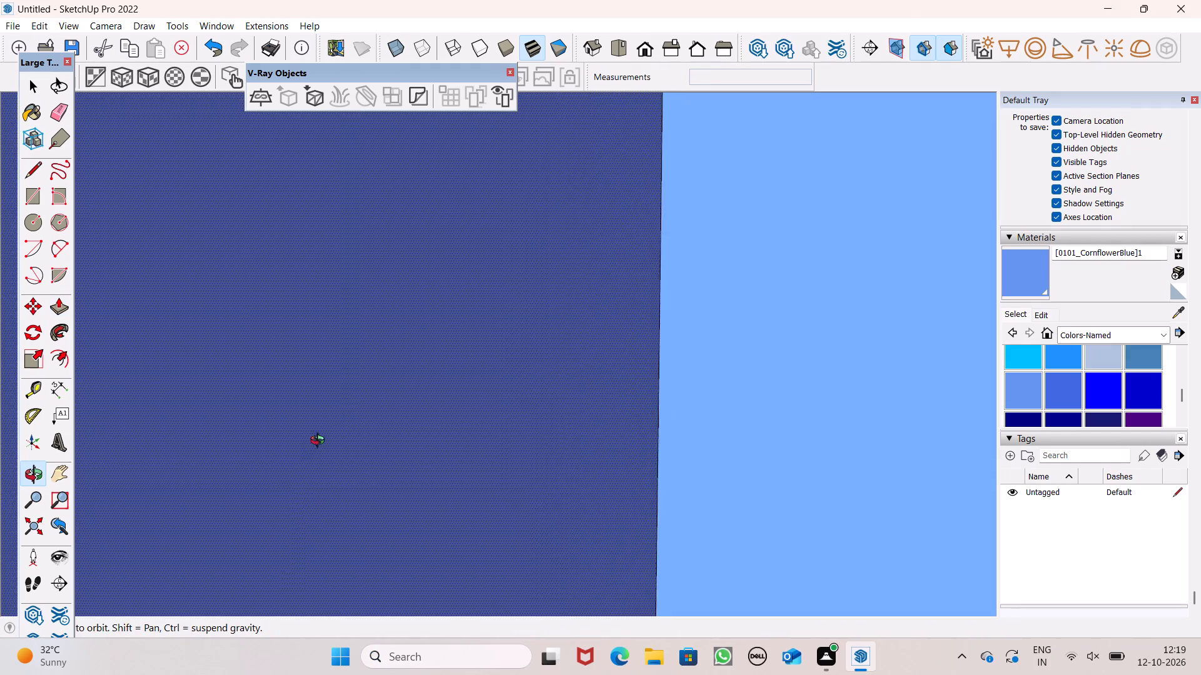
{"action": "middle_click_drag", "start_coordinate": [320, 442], "coordinate": [321, 439]}
{"action": "left_click", "coordinate": [646, 53]}
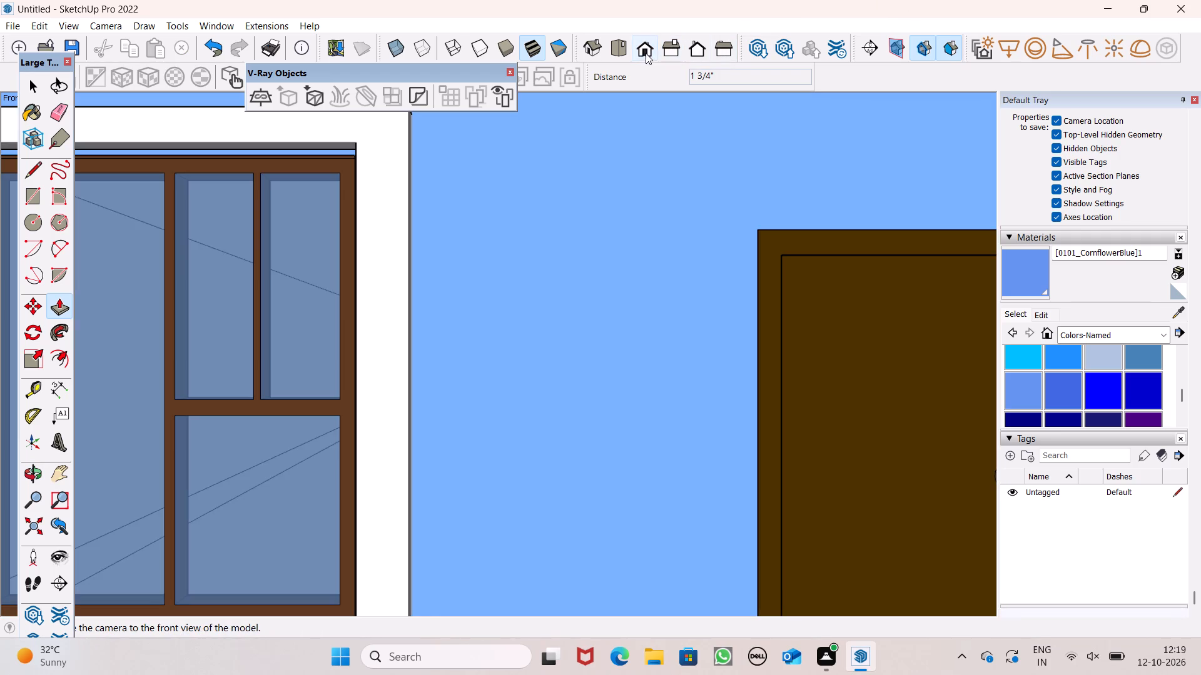
{"action": "scroll", "coordinate": [584, 159], "scroll_direction": "down", "scroll_amount": 3}
{"action": "scroll", "coordinate": [582, 212], "scroll_direction": "down", "scroll_amount": 6}
{"action": "middle_click_drag", "start_coordinate": [472, 182], "coordinate": [470, 224]}
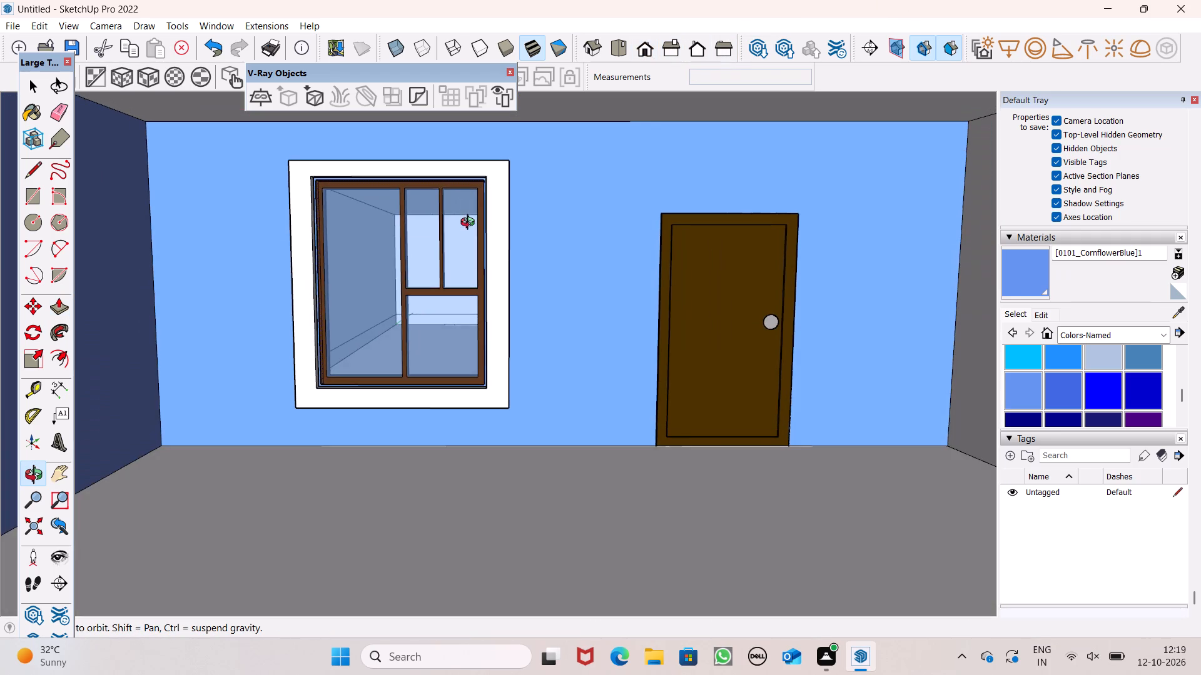
{"action": "middle_click_drag", "start_coordinate": [470, 224], "coordinate": [433, 185]}
{"action": "scroll", "coordinate": [415, 175], "scroll_direction": "up", "scroll_amount": 5}
Push/Pull the flat white trim around another balcony window outward by 4".
{"action": "scroll", "coordinate": [454, 197], "scroll_direction": "down", "scroll_amount": 6}
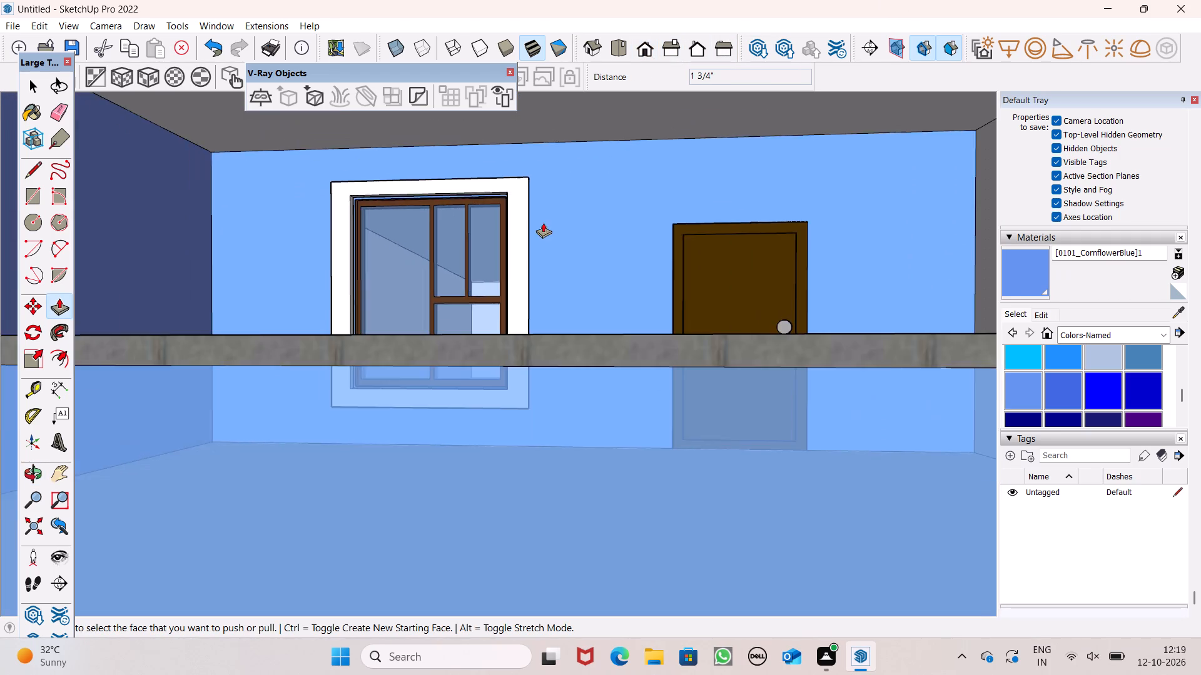
{"action": "scroll", "coordinate": [549, 224], "scroll_direction": "down", "scroll_amount": 5}
{"action": "middle_click_drag", "start_coordinate": [535, 244], "coordinate": [546, 365]}
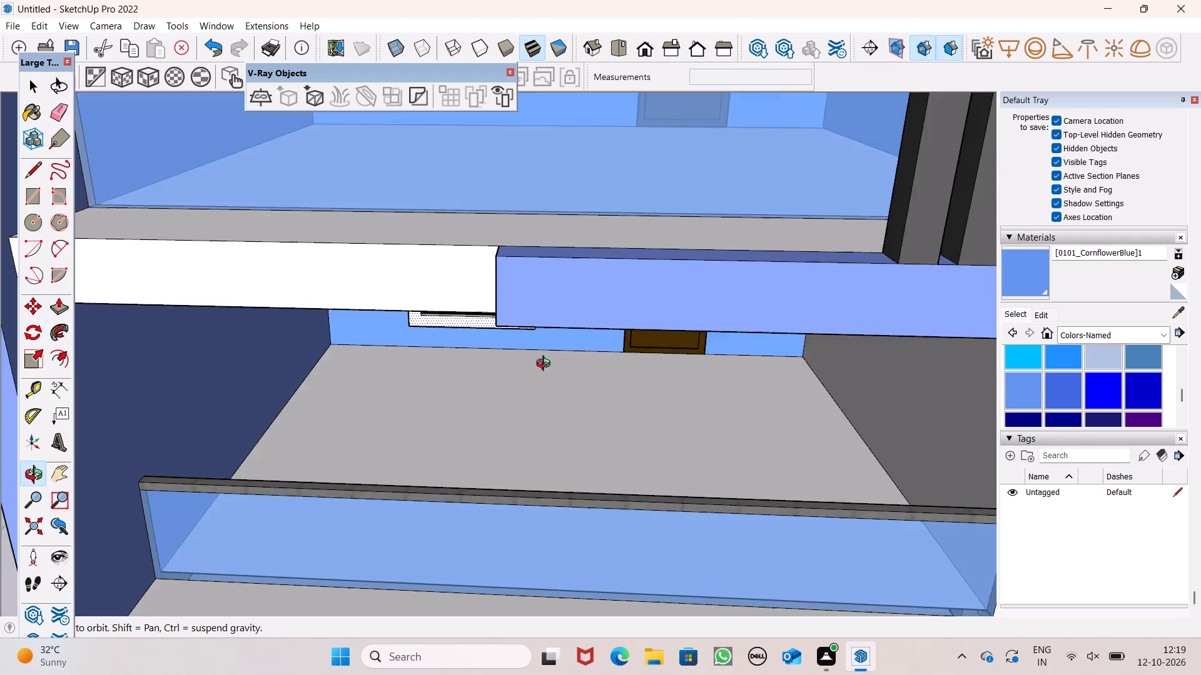
{"action": "middle_click_drag", "start_coordinate": [546, 365], "coordinate": [575, 308]}
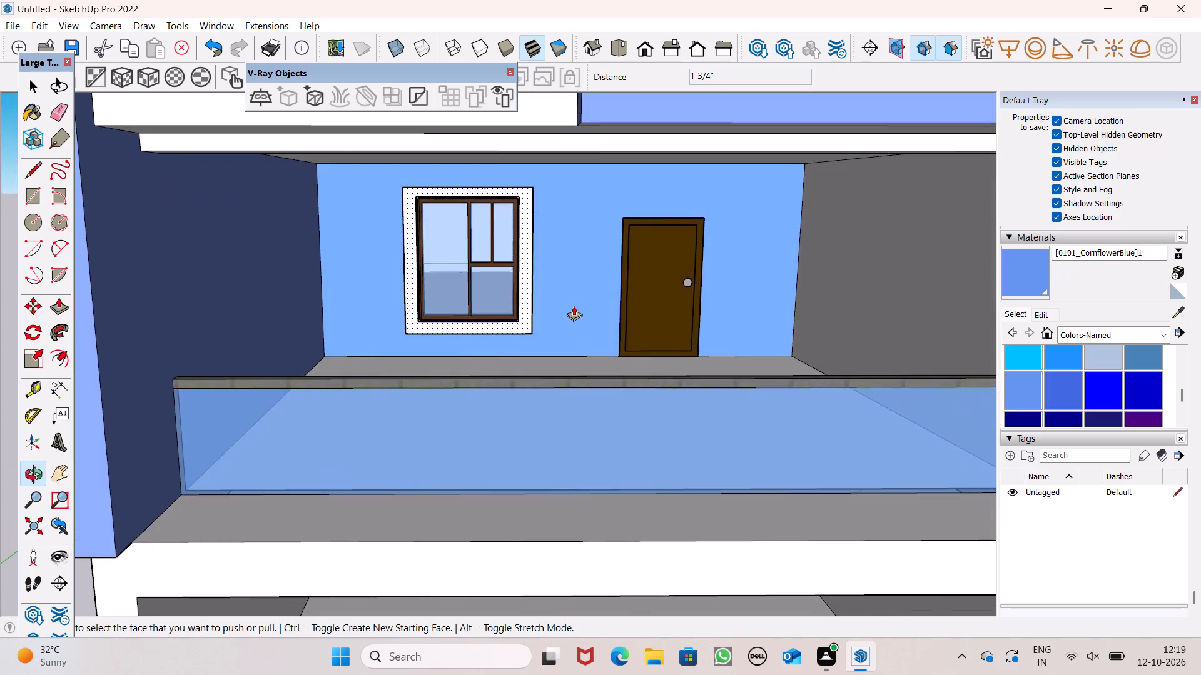
{"action": "scroll", "coordinate": [562, 242], "scroll_direction": "down", "scroll_amount": 11}
{"action": "scroll", "coordinate": [555, 372], "scroll_direction": "up", "scroll_amount": 16}
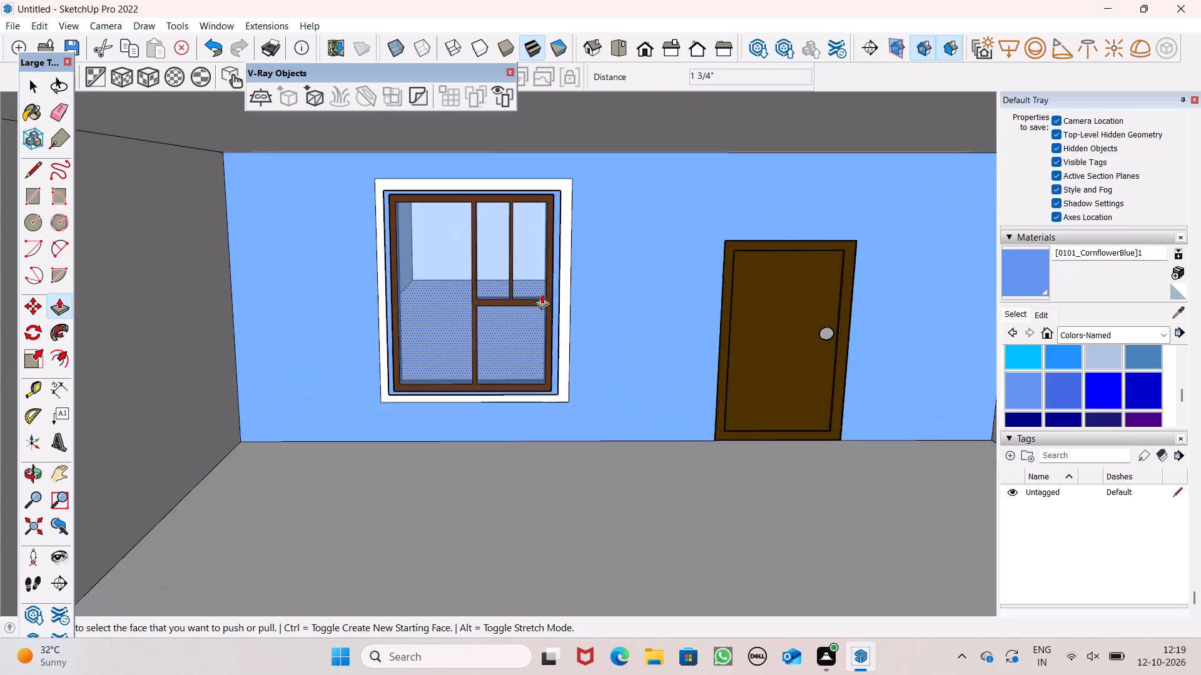
{"action": "scroll", "coordinate": [542, 294], "scroll_direction": "up", "scroll_amount": 8}
{"action": "left_click_drag", "start_coordinate": [590, 316], "coordinate": [591, 327]}
{"action": "type", "text": "4\""}
{"action": "key", "text": "Return"}
Push/Pull the right inner side face of this window's white trim toward the brown frame.
{"action": "middle_click_drag", "start_coordinate": [620, 380], "coordinate": [697, 394]}
{"action": "scroll", "coordinate": [551, 442], "scroll_direction": "up", "scroll_amount": 3}
{"action": "left_click_drag", "start_coordinate": [592, 418], "coordinate": [589, 419]}
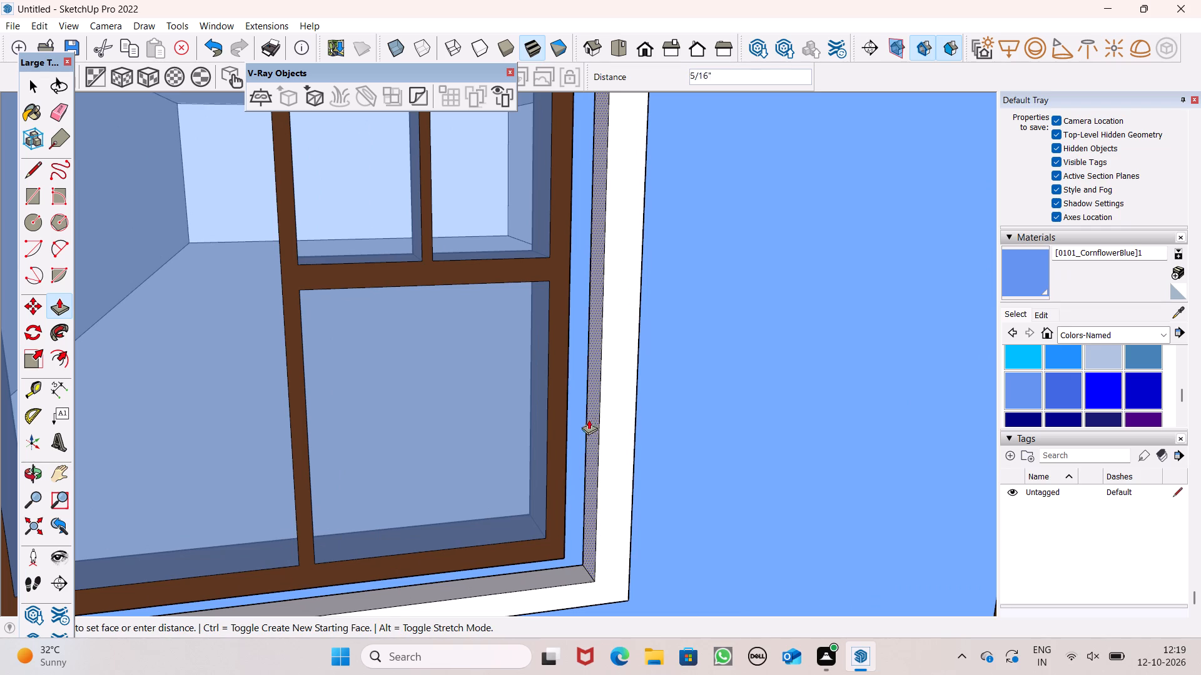
{"action": "left_click_drag", "start_coordinate": [589, 419], "coordinate": [580, 426]}
Push/Pull the bottom inner face of this trim upward toward the brown frame by about 1/2".
{"action": "left_click_drag", "start_coordinate": [555, 576], "coordinate": [562, 567]}
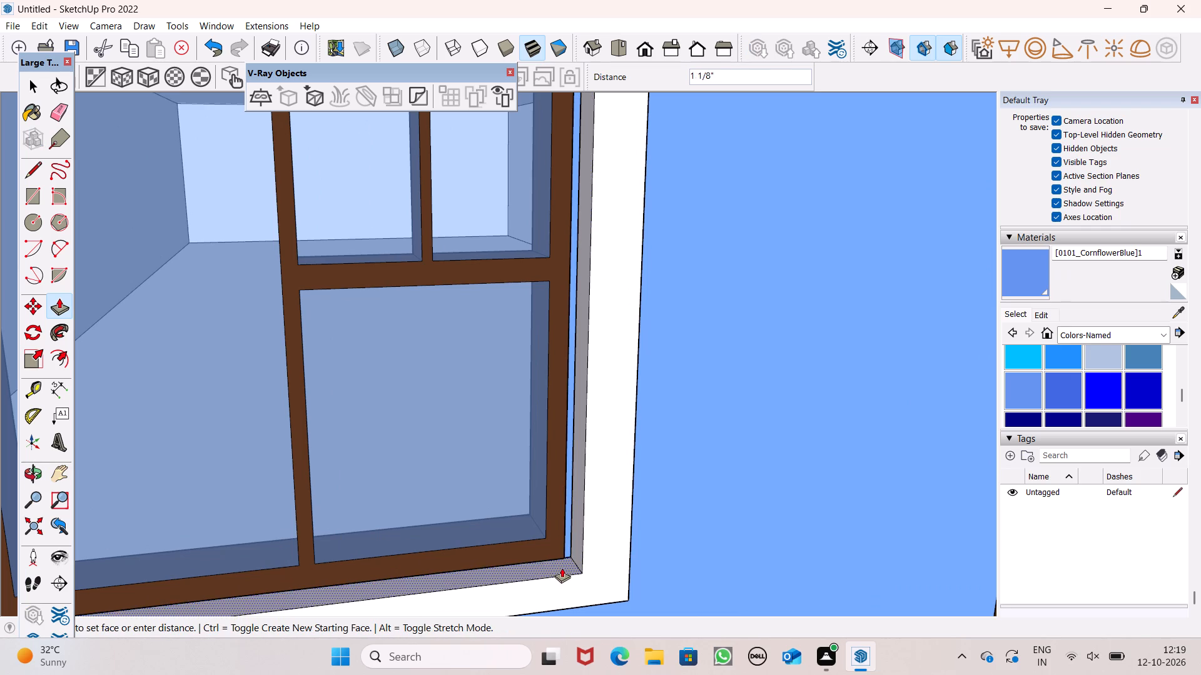
{"action": "left_click_drag", "start_coordinate": [562, 567], "coordinate": [564, 572]}
Push/Pull the left inner side face of the same white trim toward the brown window frame.
{"action": "scroll", "coordinate": [606, 380], "scroll_direction": "down", "scroll_amount": 6}
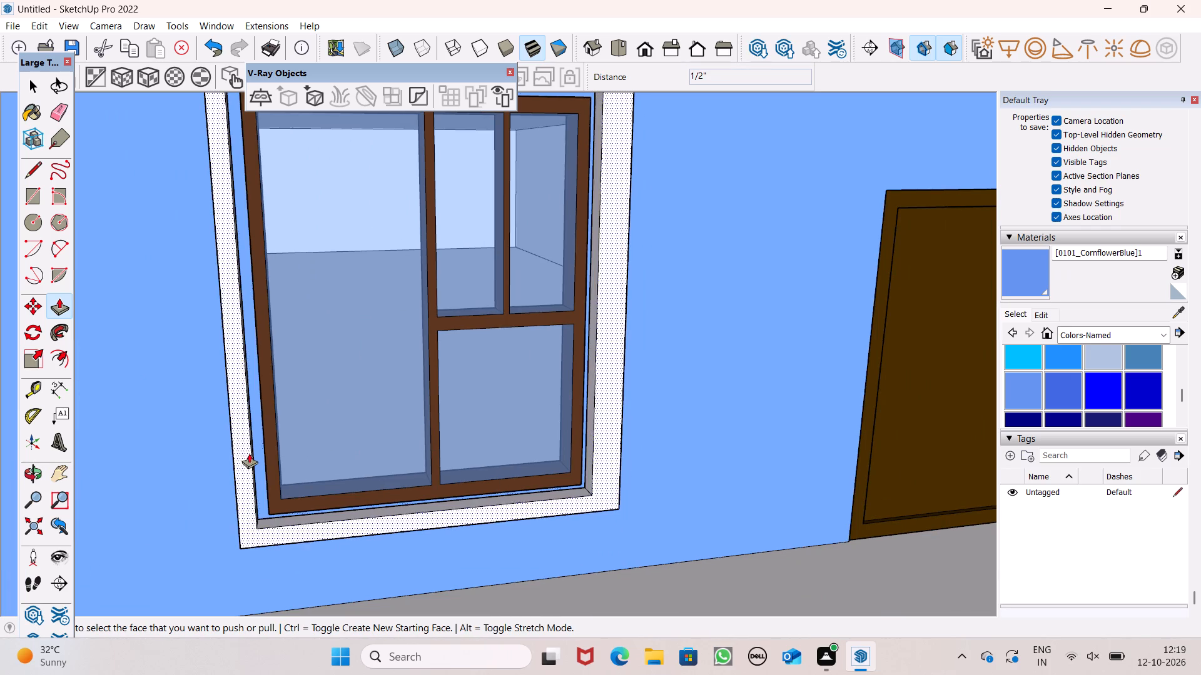
{"action": "middle_click_drag", "start_coordinate": [248, 452], "coordinate": [88, 441]}
{"action": "scroll", "coordinate": [230, 429], "scroll_direction": "up", "scroll_amount": 7}
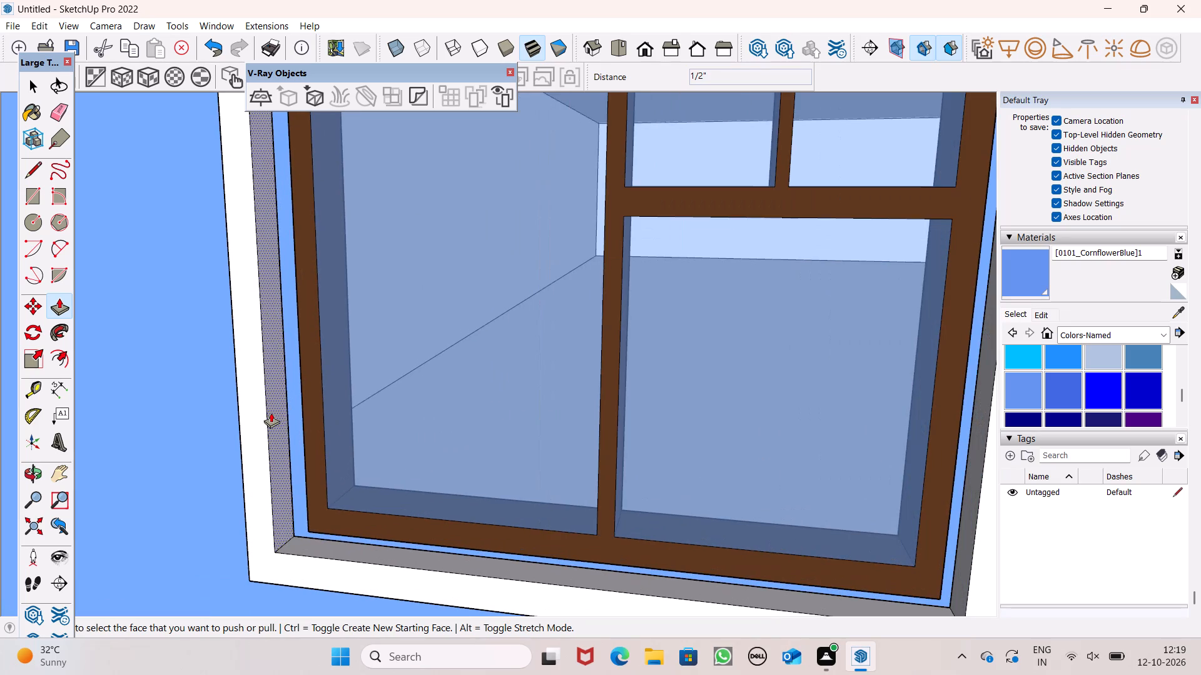
{"action": "left_click_drag", "start_coordinate": [271, 421], "coordinate": [285, 424]}
{"action": "scroll", "coordinate": [547, 446], "scroll_direction": "down", "scroll_amount": 6}
{"action": "middle_click_drag", "start_coordinate": [575, 532], "coordinate": [604, 440]}
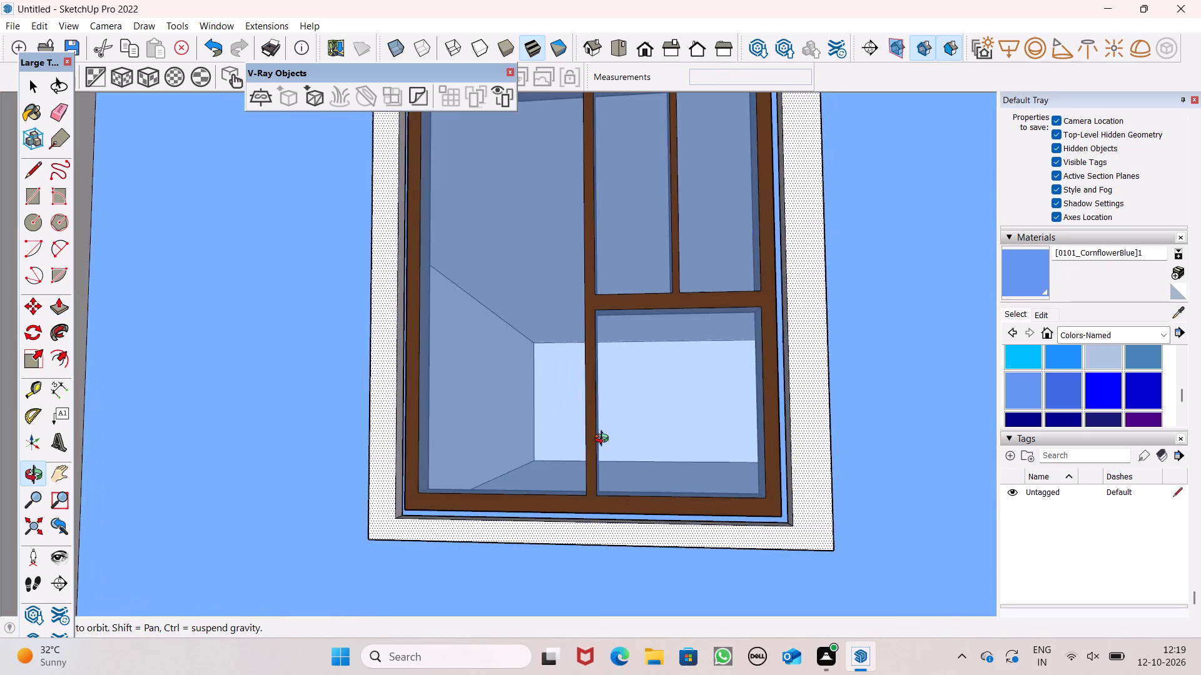
Push/Pull the right inner side face of the white window trim toward the brown frame by about 1/2".
{"action": "middle_click_drag", "start_coordinate": [604, 440], "coordinate": [606, 440]}
{"action": "scroll", "coordinate": [592, 536], "scroll_direction": "up", "scroll_amount": 5}
{"action": "scroll", "coordinate": [930, 485], "scroll_direction": "up", "scroll_amount": 1}
{"action": "middle_click_drag", "start_coordinate": [932, 490], "coordinate": [978, 557]}
{"action": "scroll", "coordinate": [948, 517], "scroll_direction": "up", "scroll_amount": 5}
{"action": "left_click_drag", "start_coordinate": [860, 489], "coordinate": [852, 490]}
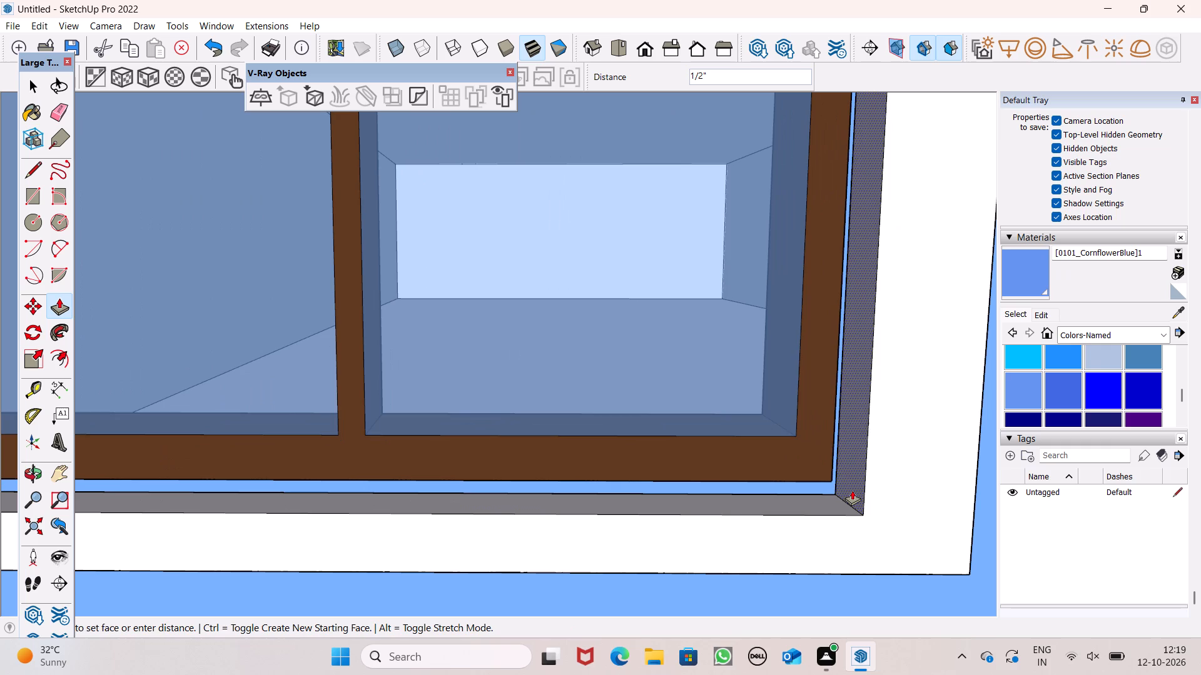
{"action": "left_click_drag", "start_coordinate": [852, 490], "coordinate": [851, 491]}
Push/Pull the bottom inner face of the same trim upward toward the brown frame by about 7/16".
{"action": "left_click_drag", "start_coordinate": [820, 504], "coordinate": [820, 497]}
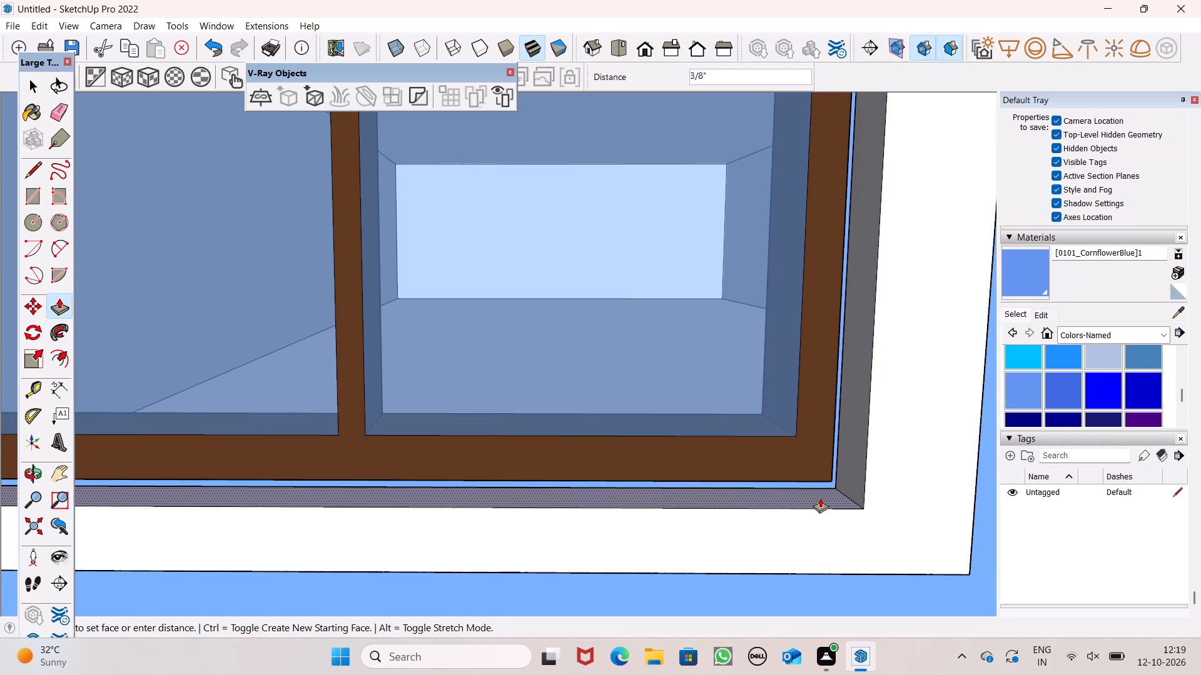
{"action": "left_click_drag", "start_coordinate": [820, 497], "coordinate": [820, 497]}
Push/Pull the top inner face of this window's trim down toward the brown frame by about 1".
{"action": "scroll", "coordinate": [789, 444], "scroll_direction": "down", "scroll_amount": 6}
{"action": "scroll", "coordinate": [740, 380], "scroll_direction": "down", "scroll_amount": 1}
{"action": "scroll", "coordinate": [739, 383], "scroll_direction": "up", "scroll_amount": 1}
{"action": "scroll", "coordinate": [737, 385], "scroll_direction": "down", "scroll_amount": 10}
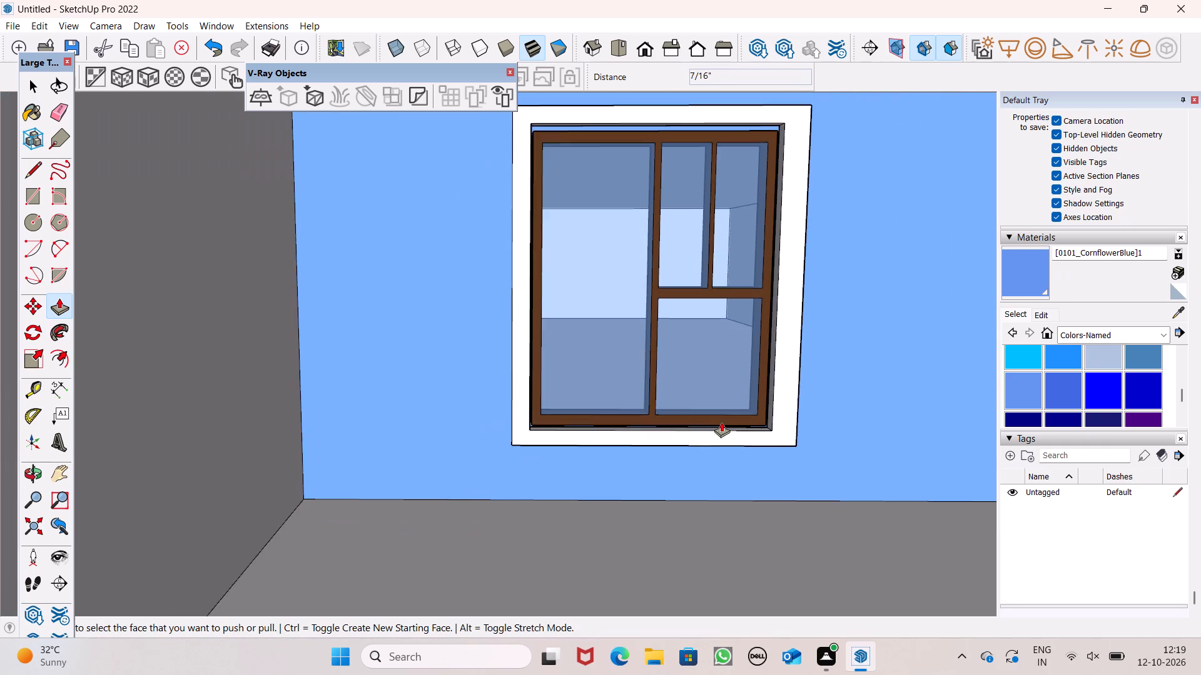
{"action": "scroll", "coordinate": [721, 422], "scroll_direction": "down", "scroll_amount": 1}
{"action": "scroll", "coordinate": [713, 246], "scroll_direction": "up", "scroll_amount": 8}
{"action": "scroll", "coordinate": [740, 282], "scroll_direction": "down", "scroll_amount": 6}
{"action": "scroll", "coordinate": [732, 132], "scroll_direction": "up", "scroll_amount": 3}
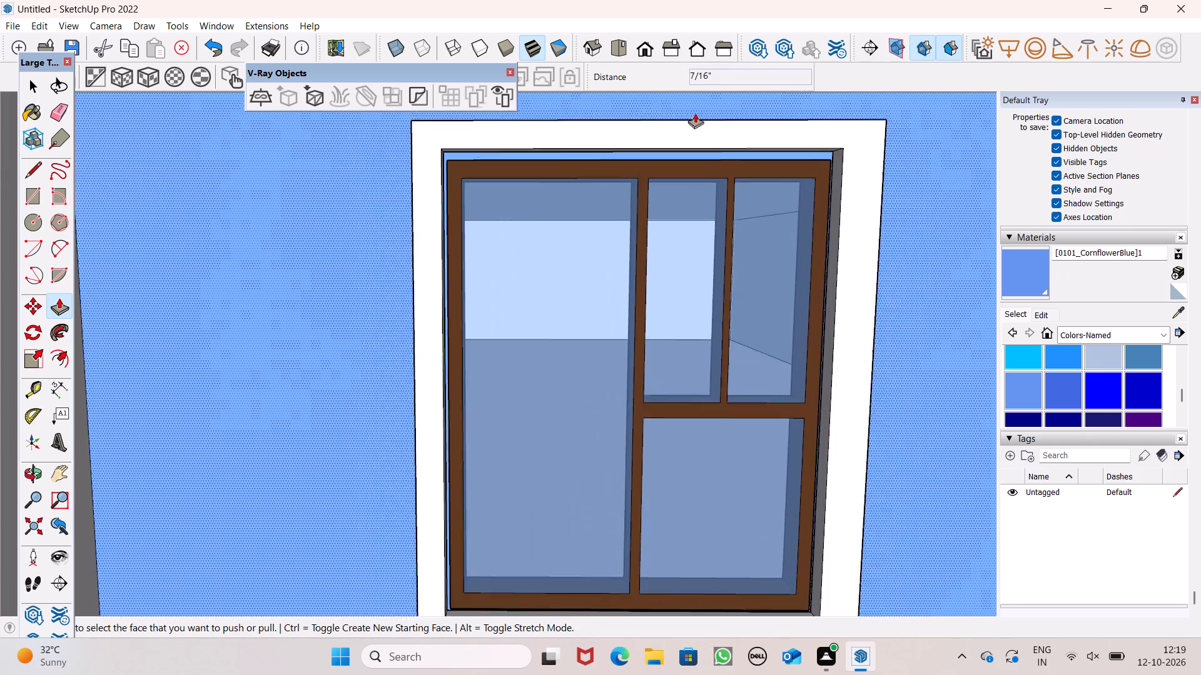
{"action": "scroll", "coordinate": [695, 113], "scroll_direction": "up", "scroll_amount": 4}
{"action": "middle_click_drag", "start_coordinate": [623, 187], "coordinate": [621, 132]}
{"action": "scroll", "coordinate": [619, 171], "scroll_direction": "up", "scroll_amount": 5}
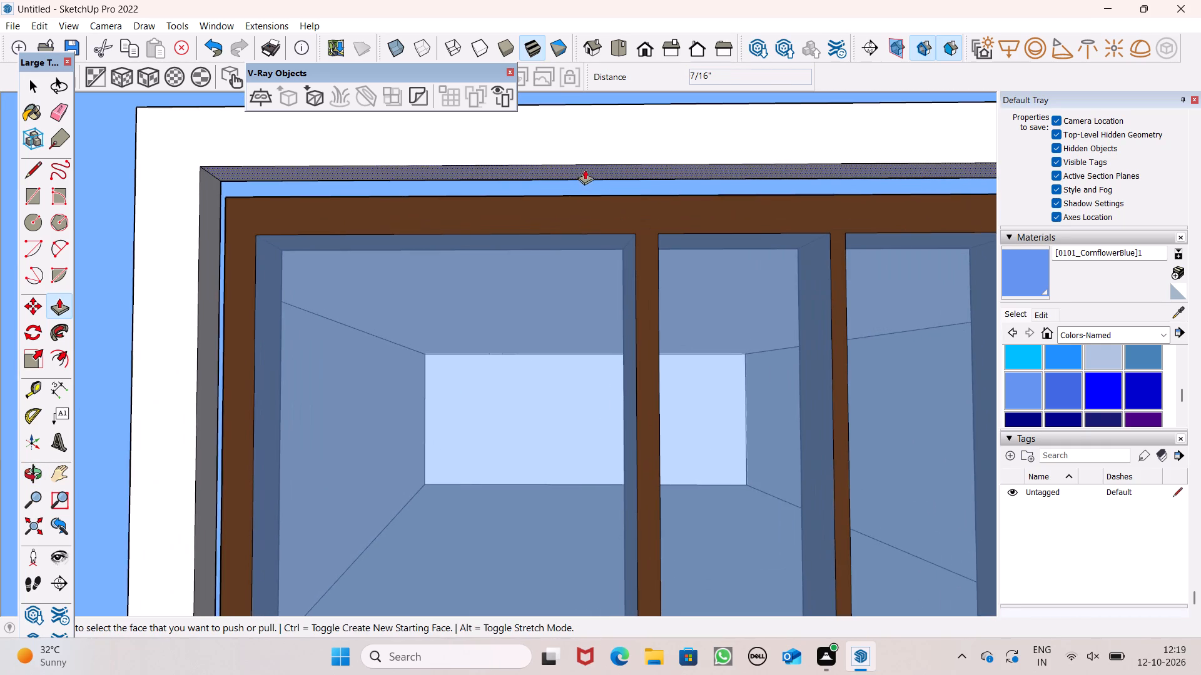
{"action": "left_click_drag", "start_coordinate": [585, 169], "coordinate": [587, 186]}
Paint the pale wall strip between trim and brown frame CornflowerBlue on the next balcony window up, beside the dark vertical slats.
{"action": "scroll", "coordinate": [612, 133], "scroll_direction": "down", "scroll_amount": 5}
{"action": "scroll", "coordinate": [621, 183], "scroll_direction": "down", "scroll_amount": 4}
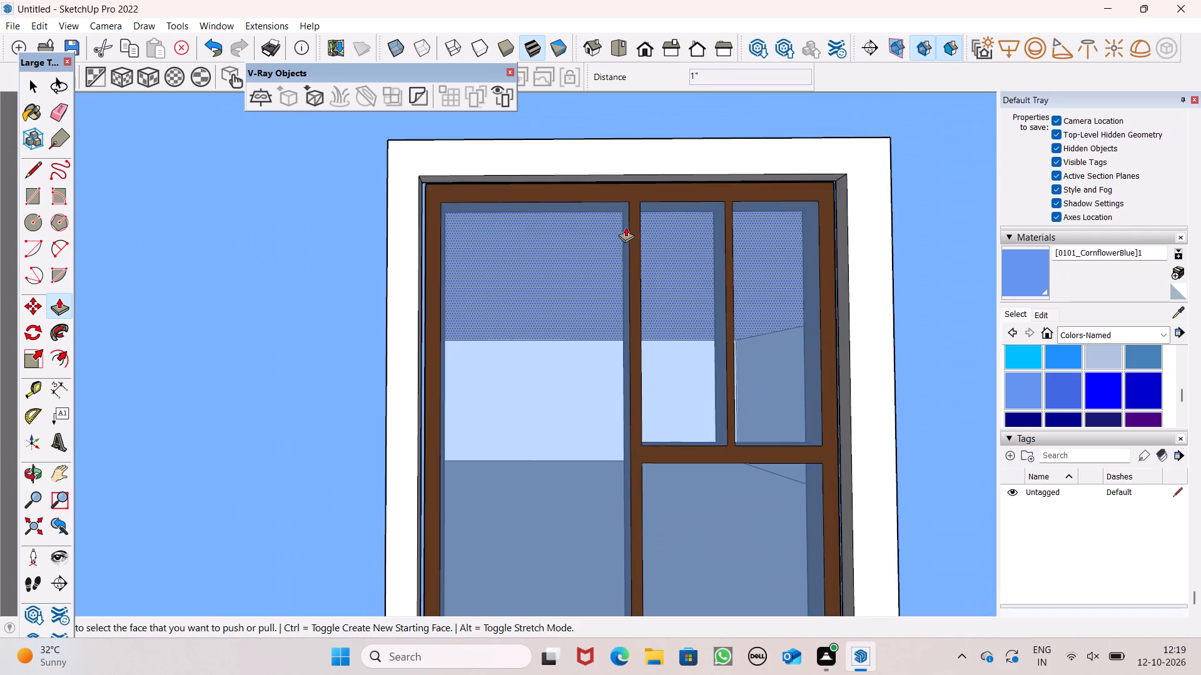
{"action": "scroll", "coordinate": [626, 227], "scroll_direction": "down", "scroll_amount": 11}
{"action": "key", "text": "space"}
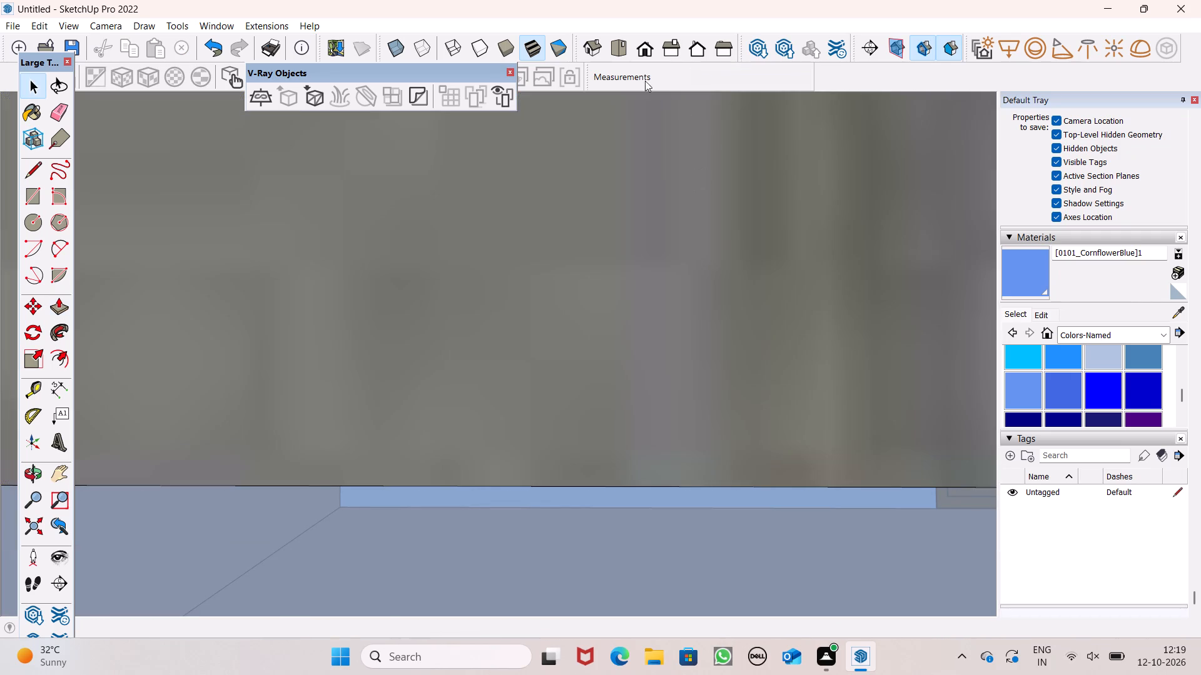
{"action": "left_click", "coordinate": [641, 59]}
{"action": "scroll", "coordinate": [651, 166], "scroll_direction": "down", "scroll_amount": 18}
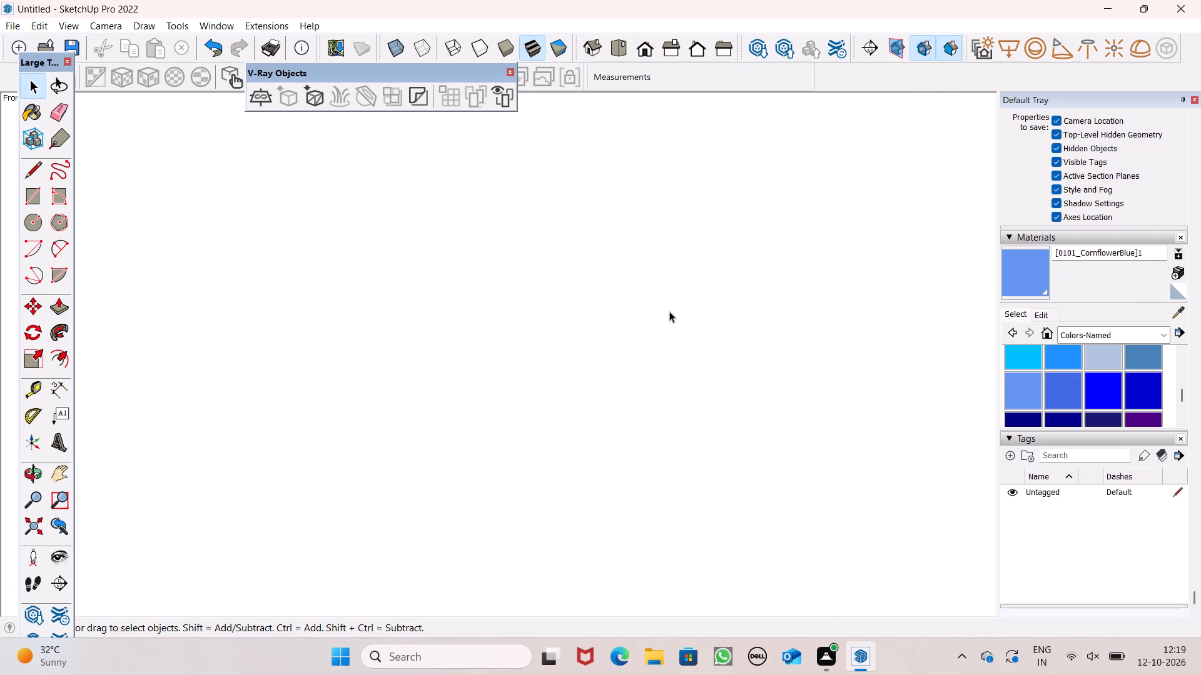
{"action": "scroll", "coordinate": [669, 311], "scroll_direction": "down", "scroll_amount": 20}
{"action": "scroll", "coordinate": [669, 311], "scroll_direction": "down", "scroll_amount": 15}
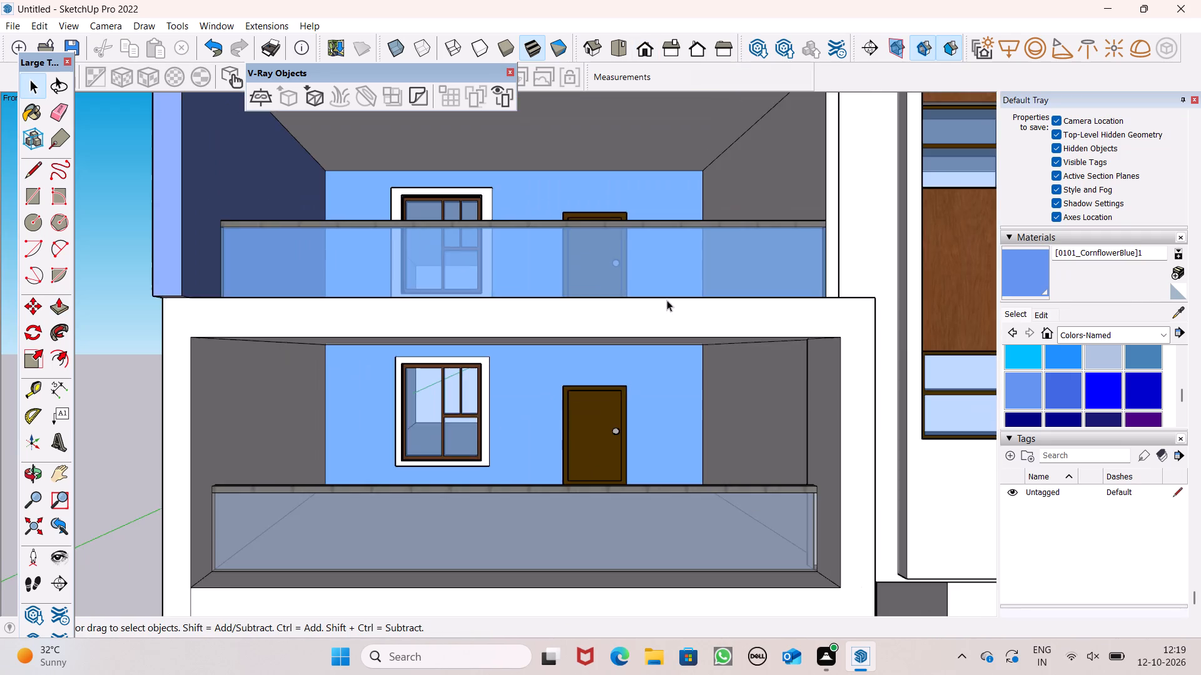
{"action": "scroll", "coordinate": [664, 301], "scroll_direction": "down", "scroll_amount": 6}
{"action": "middle_click_drag", "start_coordinate": [622, 376], "coordinate": [585, 406]}
{"action": "scroll", "coordinate": [559, 419], "scroll_direction": "up", "scroll_amount": 1}
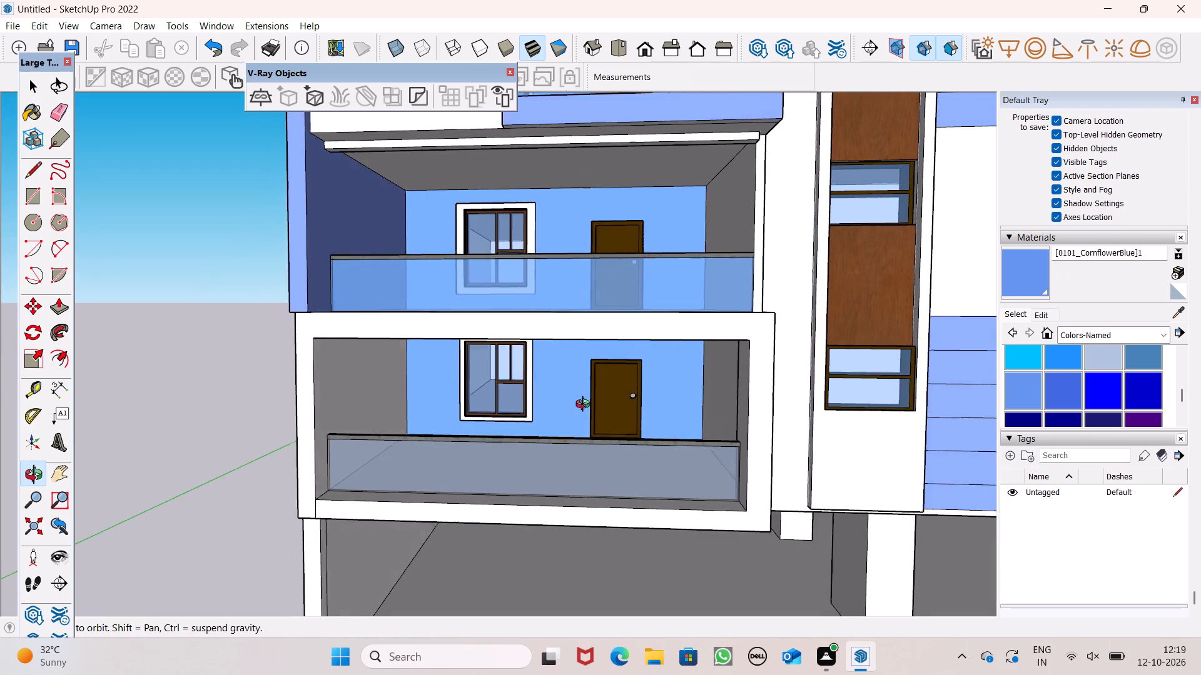
{"action": "middle_click_drag", "start_coordinate": [585, 406], "coordinate": [585, 403]}
{"action": "scroll", "coordinate": [560, 289], "scroll_direction": "down", "scroll_amount": 5}
{"action": "middle_click_drag", "start_coordinate": [565, 309], "coordinate": [577, 421]}
{"action": "middle_click", "coordinate": [577, 421]}
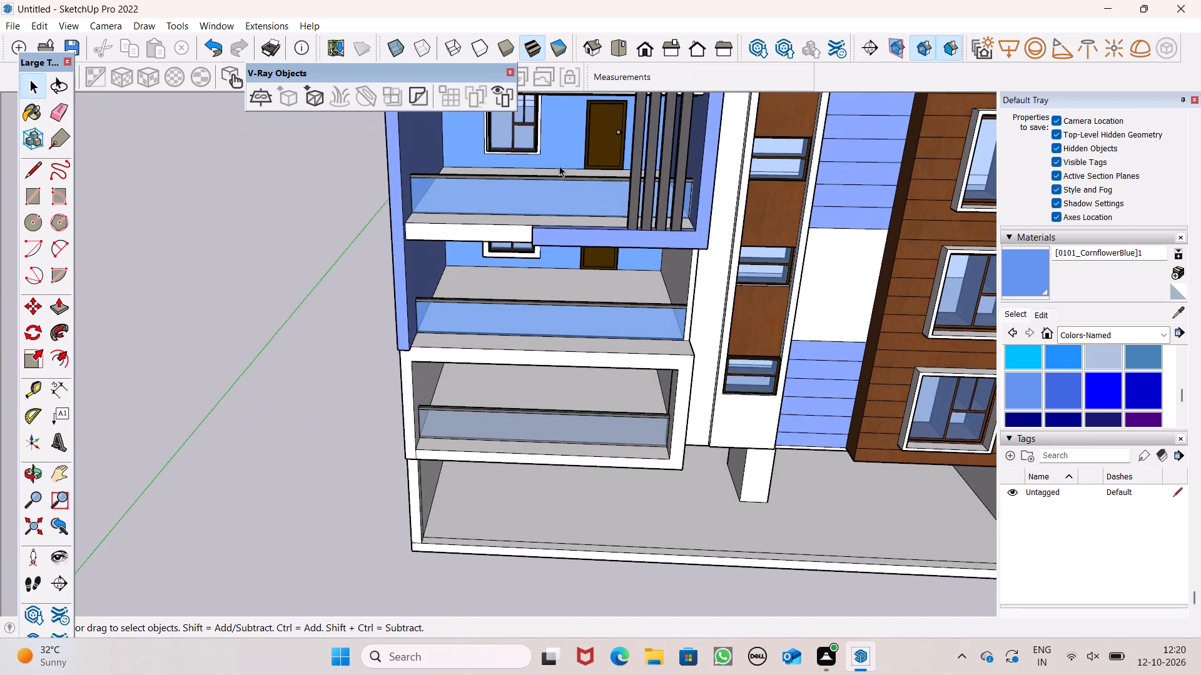
{"action": "scroll", "coordinate": [557, 229], "scroll_direction": "down", "scroll_amount": 6}
{"action": "scroll", "coordinate": [545, 132], "scroll_direction": "up", "scroll_amount": 8}
{"action": "scroll", "coordinate": [552, 264], "scroll_direction": "up", "scroll_amount": 7}
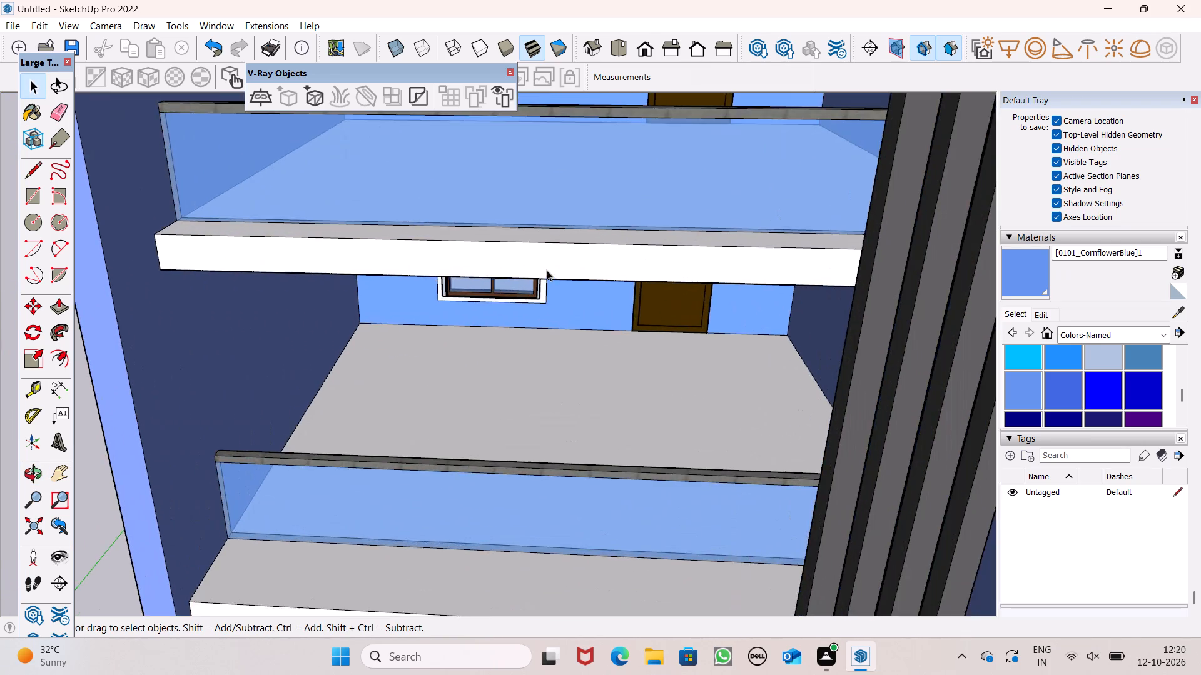
{"action": "middle_click_drag", "start_coordinate": [542, 286], "coordinate": [544, 189]}
{"action": "scroll", "coordinate": [528, 210], "scroll_direction": "up", "scroll_amount": 7}
{"action": "scroll", "coordinate": [565, 264], "scroll_direction": "up", "scroll_amount": 3}
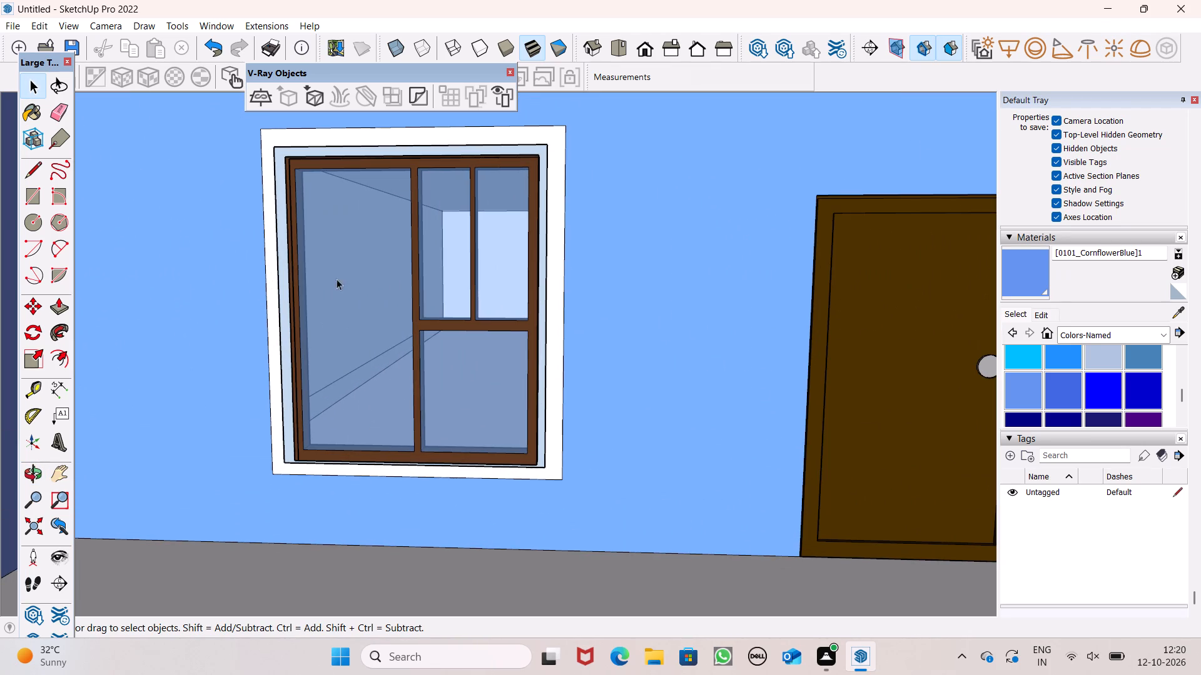
{"action": "left_click", "coordinate": [1031, 279]}
{"action": "scroll", "coordinate": [557, 357], "scroll_direction": "up", "scroll_amount": 5}
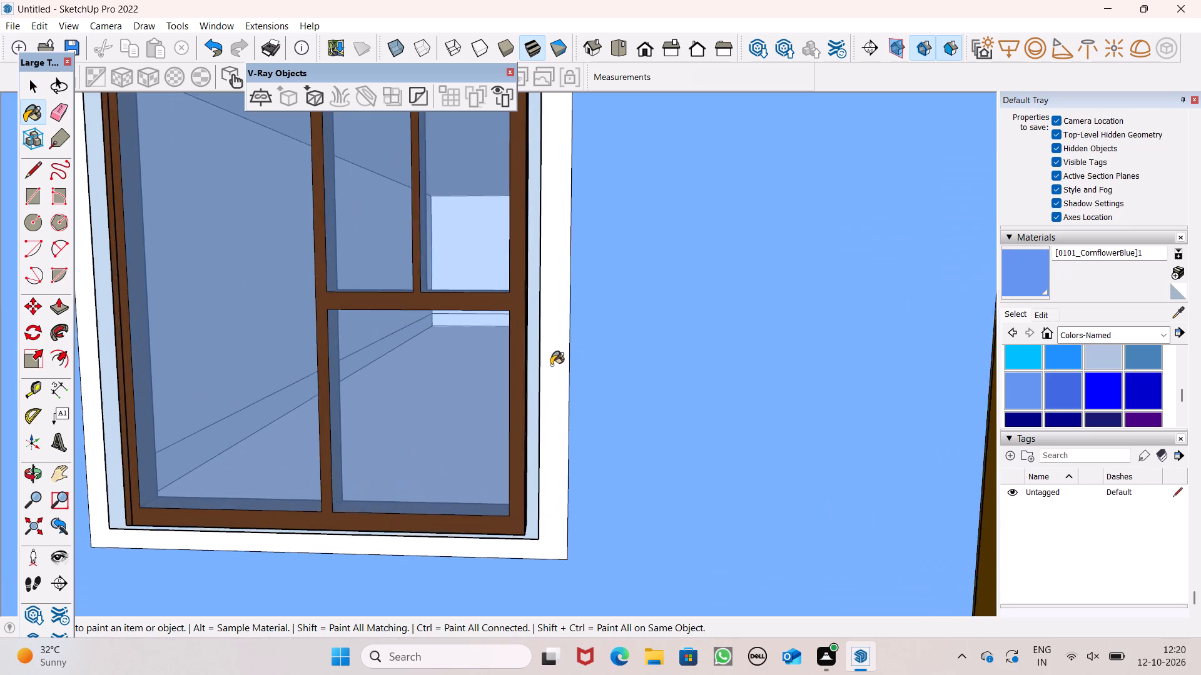
{"action": "scroll", "coordinate": [551, 365], "scroll_direction": "up", "scroll_amount": 1}
{"action": "left_click", "coordinate": [533, 367]}
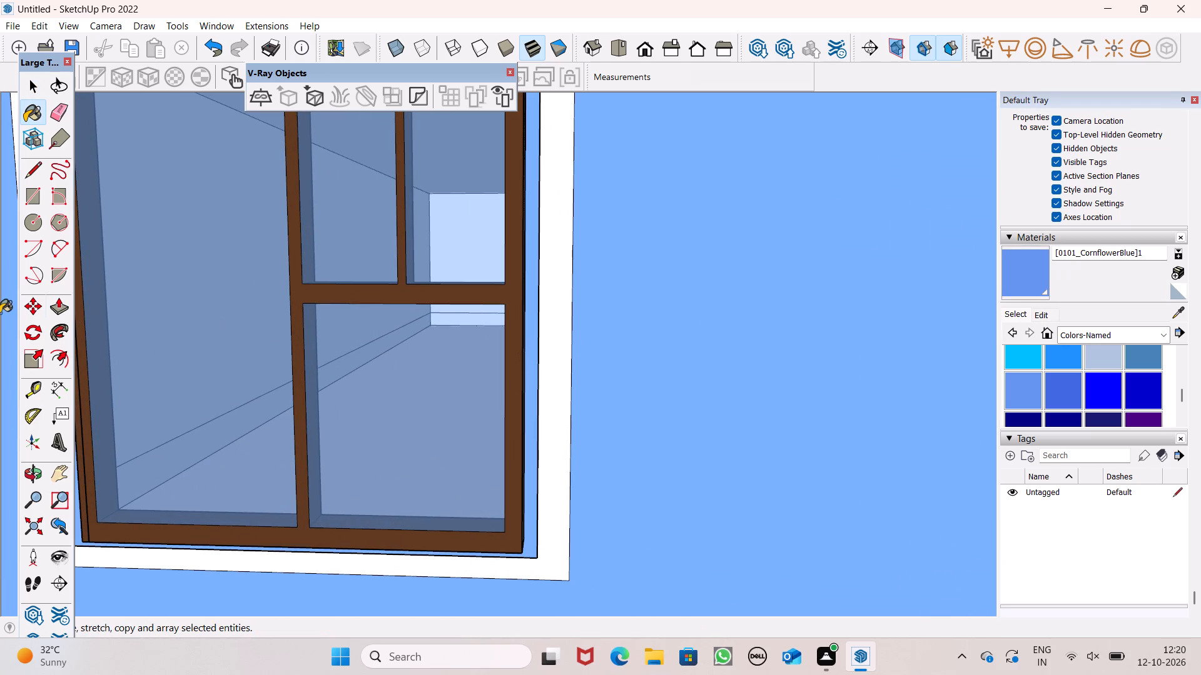
Push/Pull the flat white trim around this window outward by 4".
{"action": "left_click", "coordinate": [58, 306]}
{"action": "left_click_drag", "start_coordinate": [549, 497], "coordinate": [542, 512]}
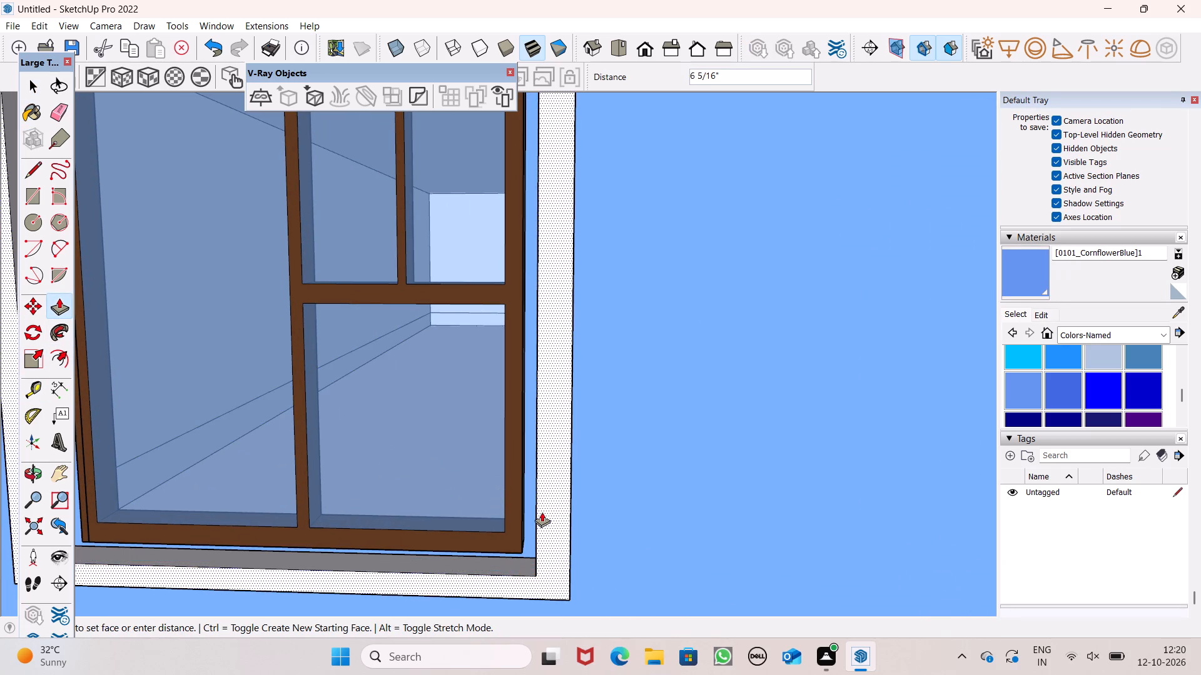
{"action": "left_click_drag", "start_coordinate": [542, 512], "coordinate": [541, 512]}
{"action": "key", "text": "4"}
{"action": "key", "text": "shift+quotedbl"}
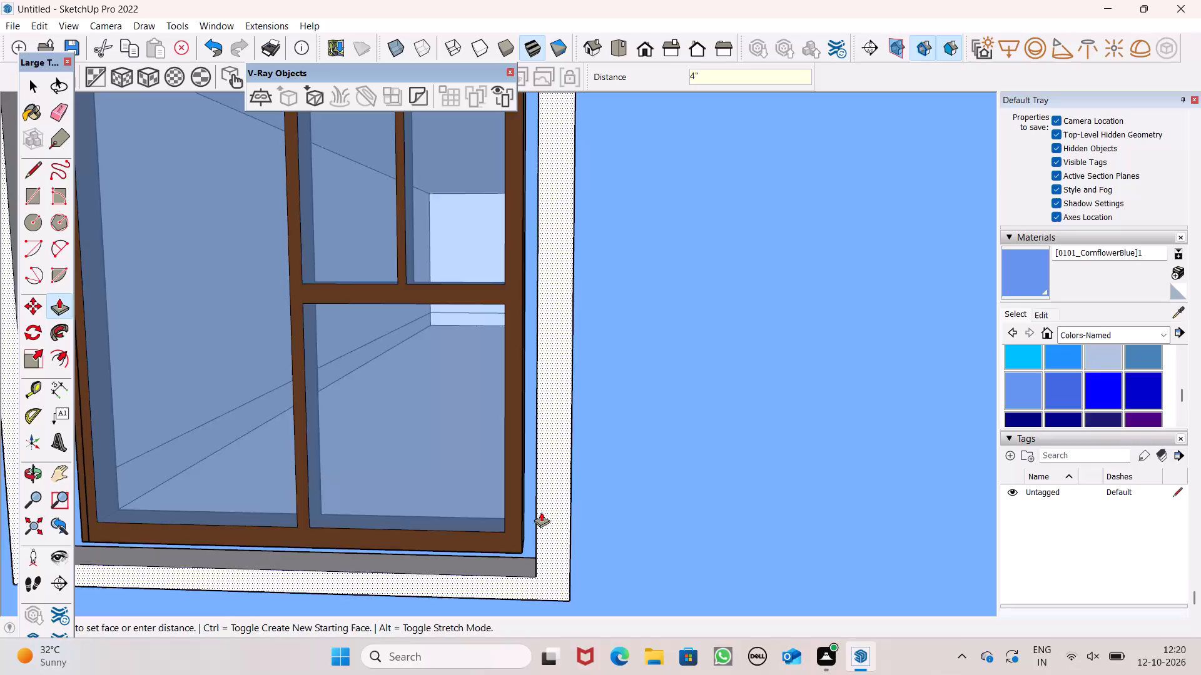
{"action": "left_click_drag", "start_coordinate": [541, 512], "coordinate": [540, 512]}
{"action": "key", "text": "Return"}
Push/Pull the left inner side face of this trim toward the brown frame by about 2 1/16".
{"action": "scroll", "coordinate": [555, 461], "scroll_direction": "down", "scroll_amount": 4}
{"action": "middle_click_drag", "start_coordinate": [550, 503], "coordinate": [462, 482]}
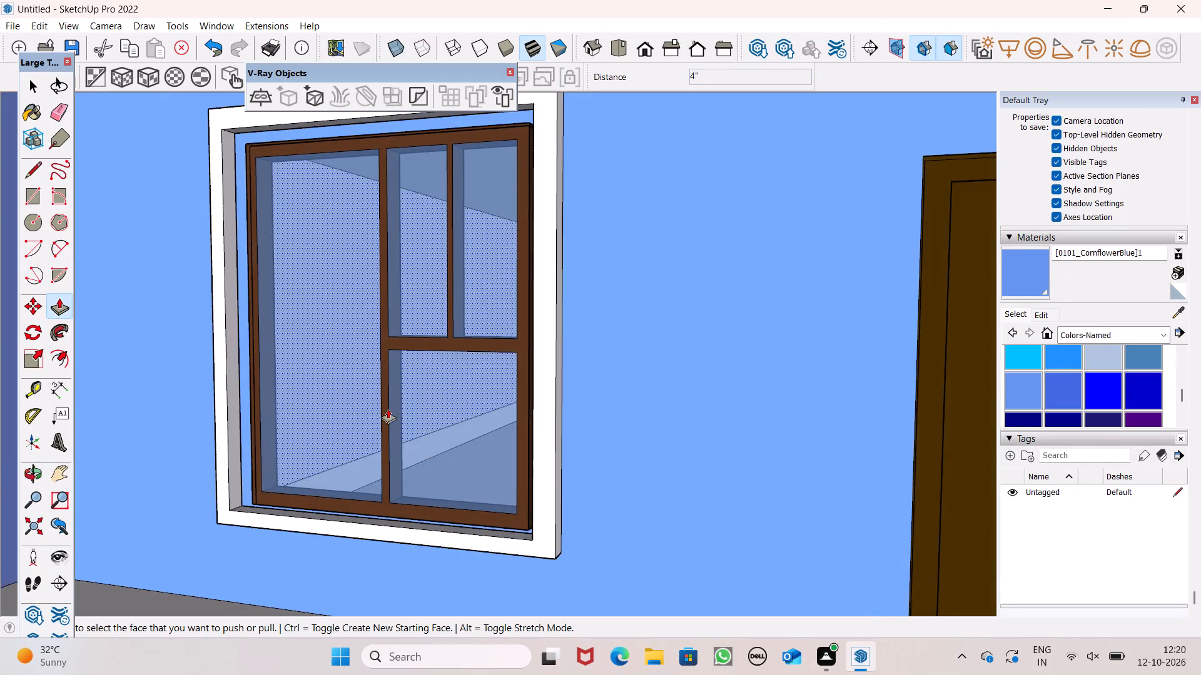
{"action": "scroll", "coordinate": [302, 402], "scroll_direction": "up", "scroll_amount": 7}
{"action": "left_click_drag", "start_coordinate": [223, 397], "coordinate": [233, 401]}
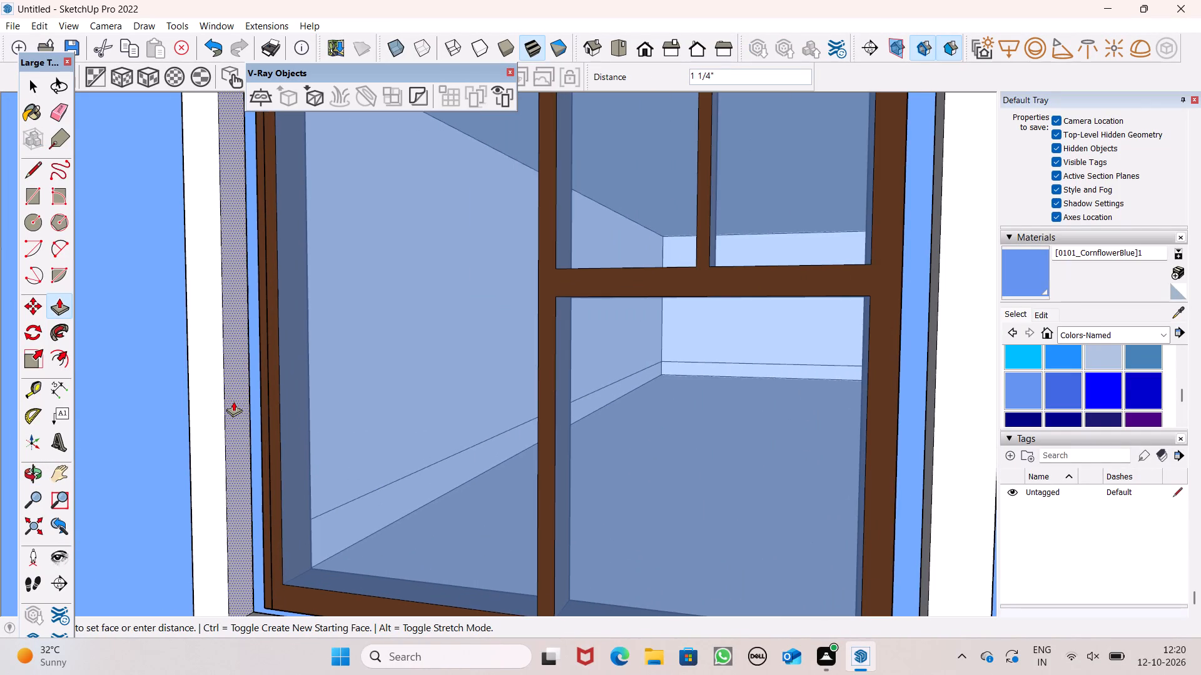
{"action": "left_click_drag", "start_coordinate": [233, 401], "coordinate": [240, 404]}
Push/Pull the right inner side face of the same trim toward the brown frame by about 1 1/4".
{"action": "scroll", "coordinate": [463, 369], "scroll_direction": "down", "scroll_amount": 2}
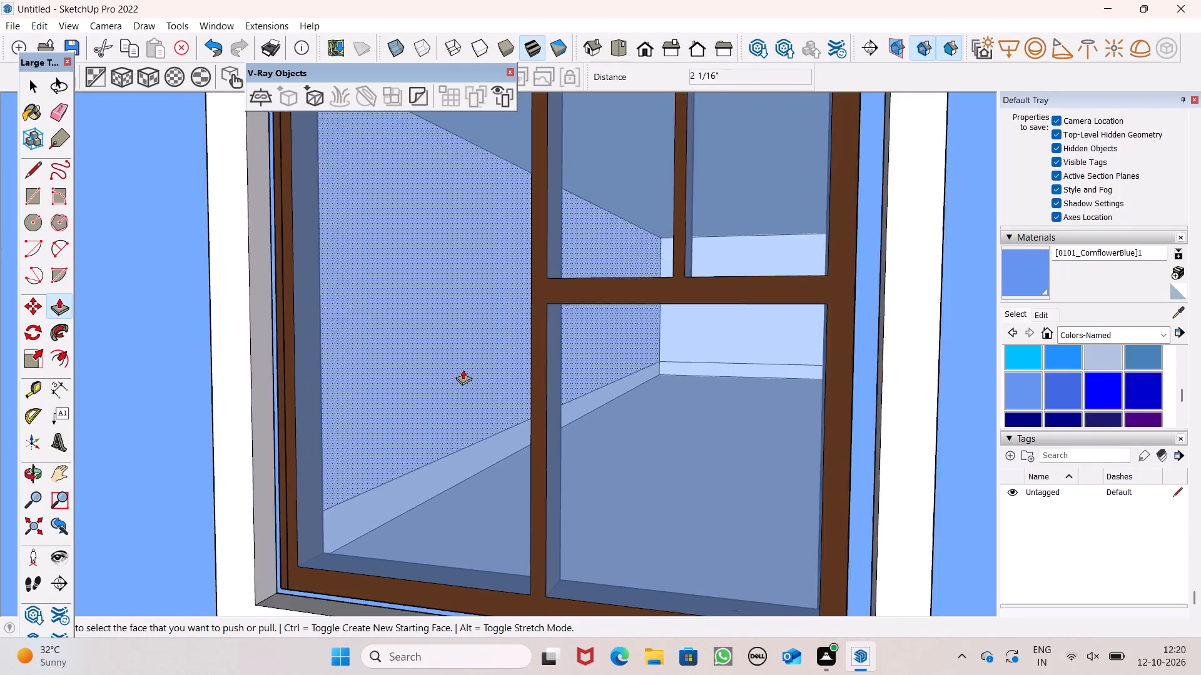
{"action": "scroll", "coordinate": [463, 369], "scroll_direction": "down", "scroll_amount": 3}
{"action": "middle_click_drag", "start_coordinate": [549, 466], "coordinate": [726, 527]}
{"action": "scroll", "coordinate": [714, 492], "scroll_direction": "up", "scroll_amount": 4}
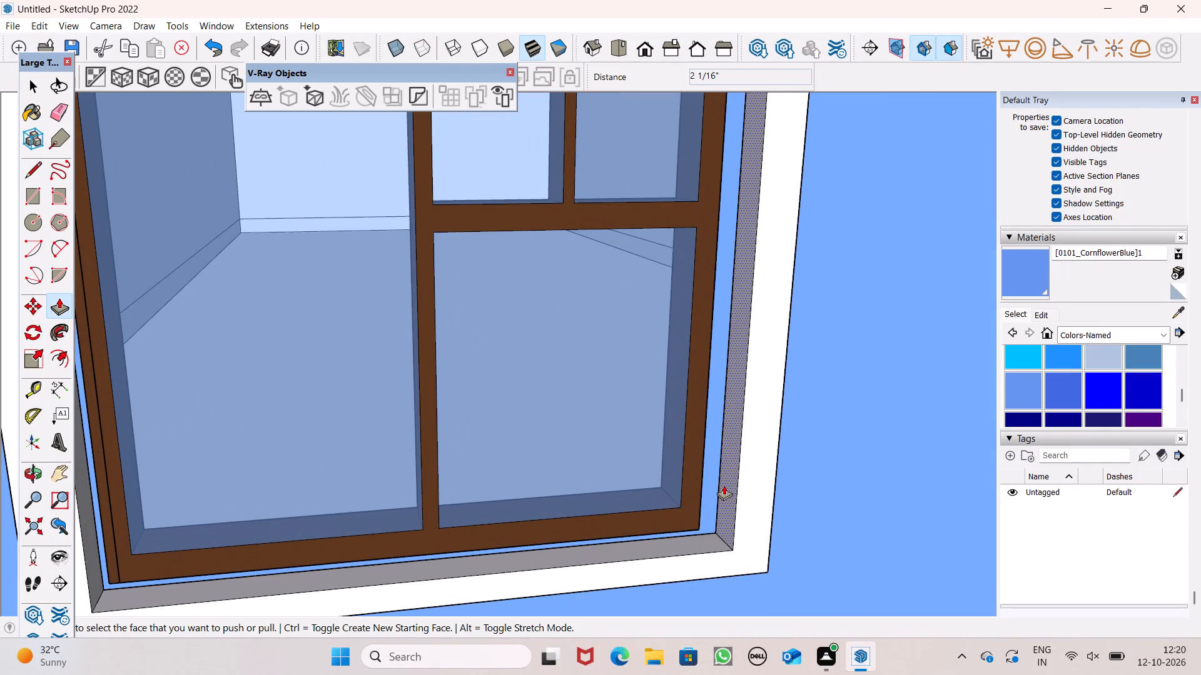
{"action": "left_click_drag", "start_coordinate": [724, 485], "coordinate": [714, 494]}
Push/Pull the top inner face of this trim down toward the brown frame, then adjust it again by about 3/8".
{"action": "scroll", "coordinate": [666, 495], "scroll_direction": "down", "scroll_amount": 11}
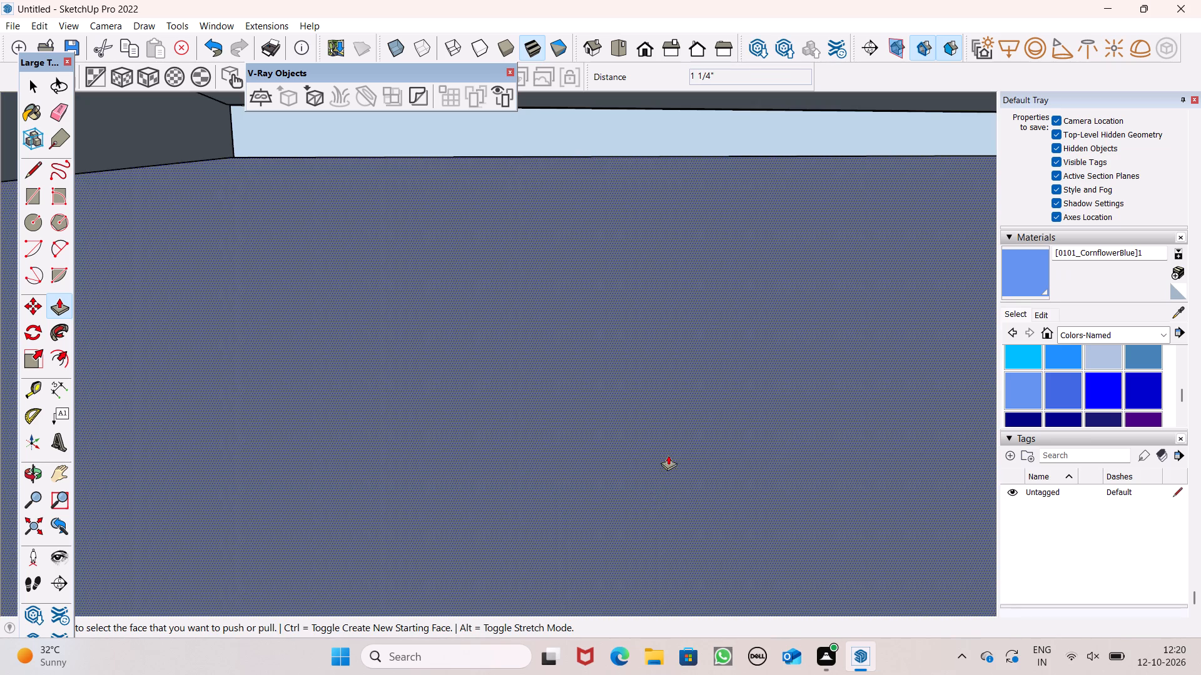
{"action": "left_click", "coordinate": [647, 54]}
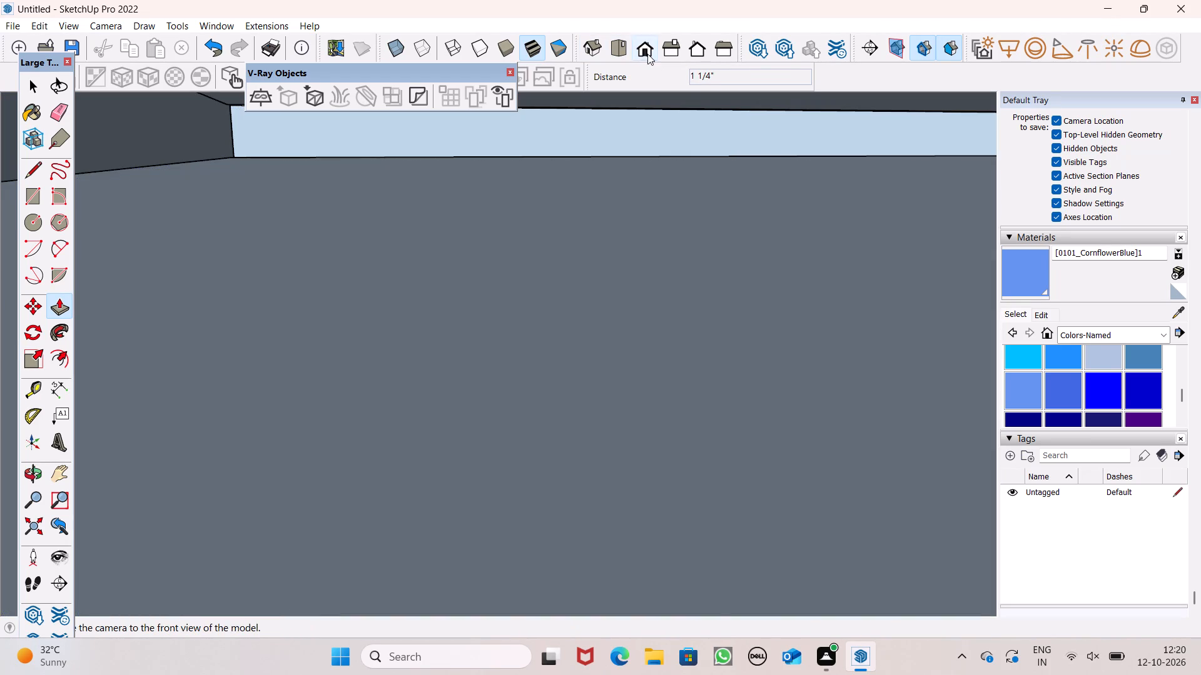
{"action": "scroll", "coordinate": [665, 321], "scroll_direction": "down", "scroll_amount": 17}
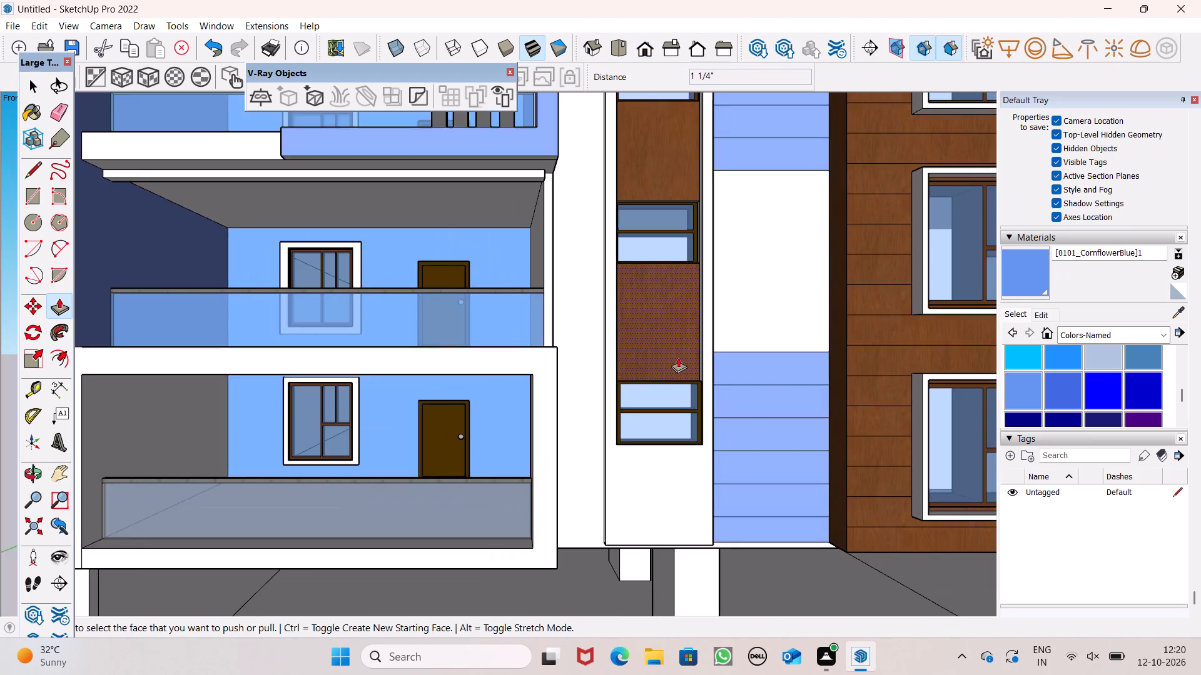
{"action": "scroll", "coordinate": [681, 360], "scroll_direction": "down", "scroll_amount": 5}
{"action": "scroll", "coordinate": [472, 251], "scroll_direction": "down", "scroll_amount": 9}
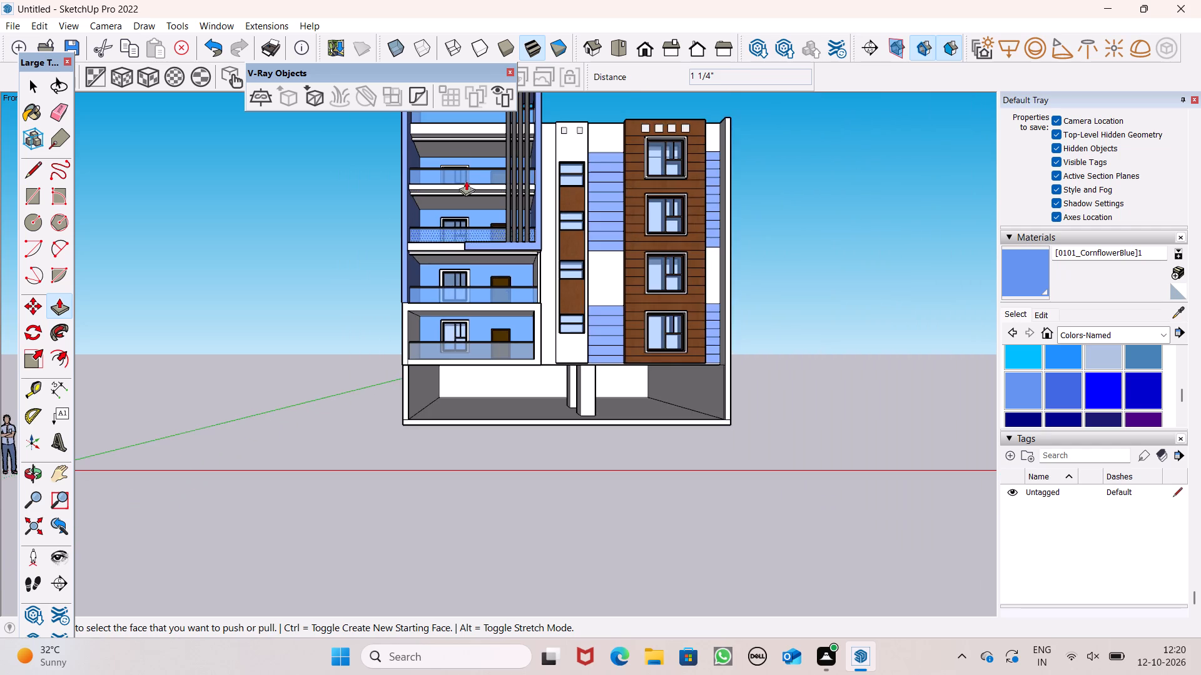
{"action": "scroll", "coordinate": [450, 135], "scroll_direction": "up", "scroll_amount": 16}
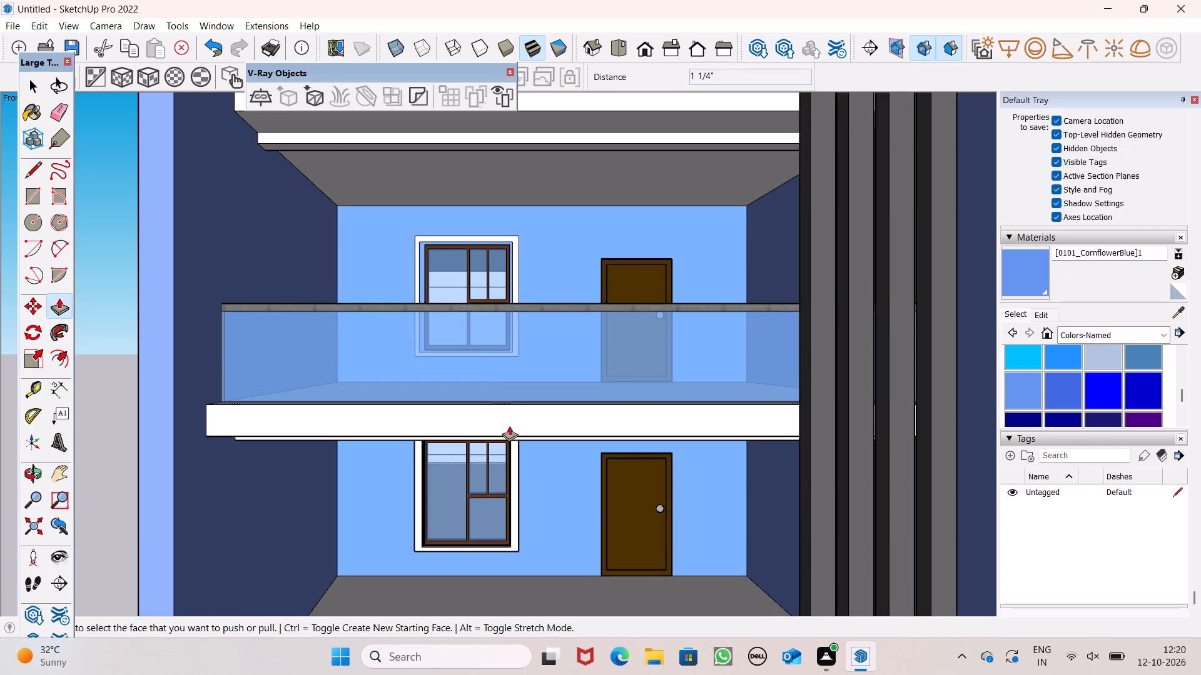
{"action": "middle_click_drag", "start_coordinate": [509, 469], "coordinate": [488, 386]}
{"action": "scroll", "coordinate": [451, 461], "scroll_direction": "up", "scroll_amount": 12}
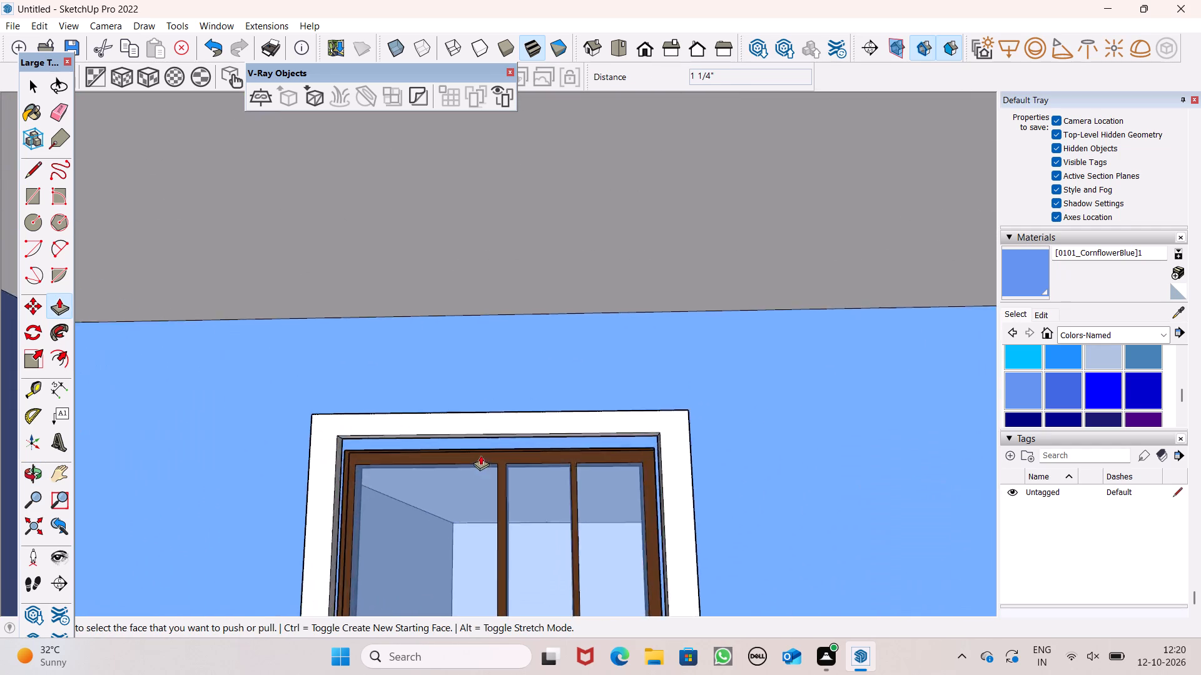
{"action": "scroll", "coordinate": [480, 455], "scroll_direction": "up", "scroll_amount": 10}
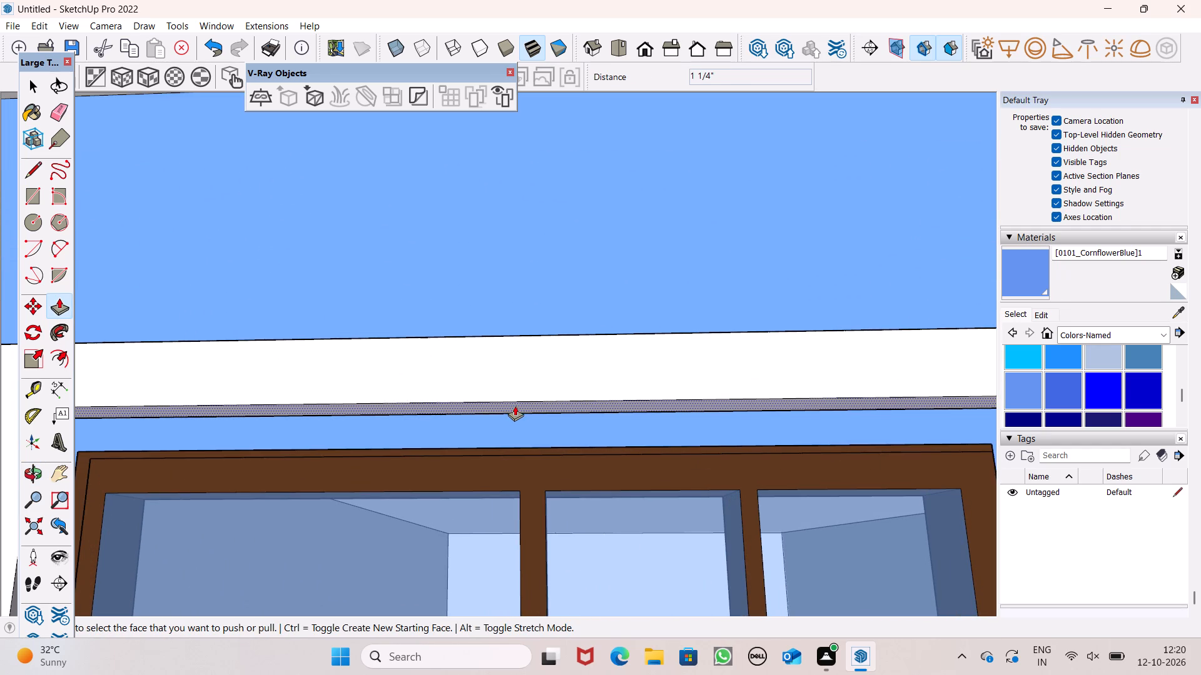
{"action": "left_click_drag", "start_coordinate": [515, 406], "coordinate": [519, 428]}
{"action": "scroll", "coordinate": [540, 326], "scroll_direction": "down", "scroll_amount": 10}
{"action": "scroll", "coordinate": [545, 379], "scroll_direction": "up", "scroll_amount": 7}
{"action": "left_click", "coordinate": [544, 351]}
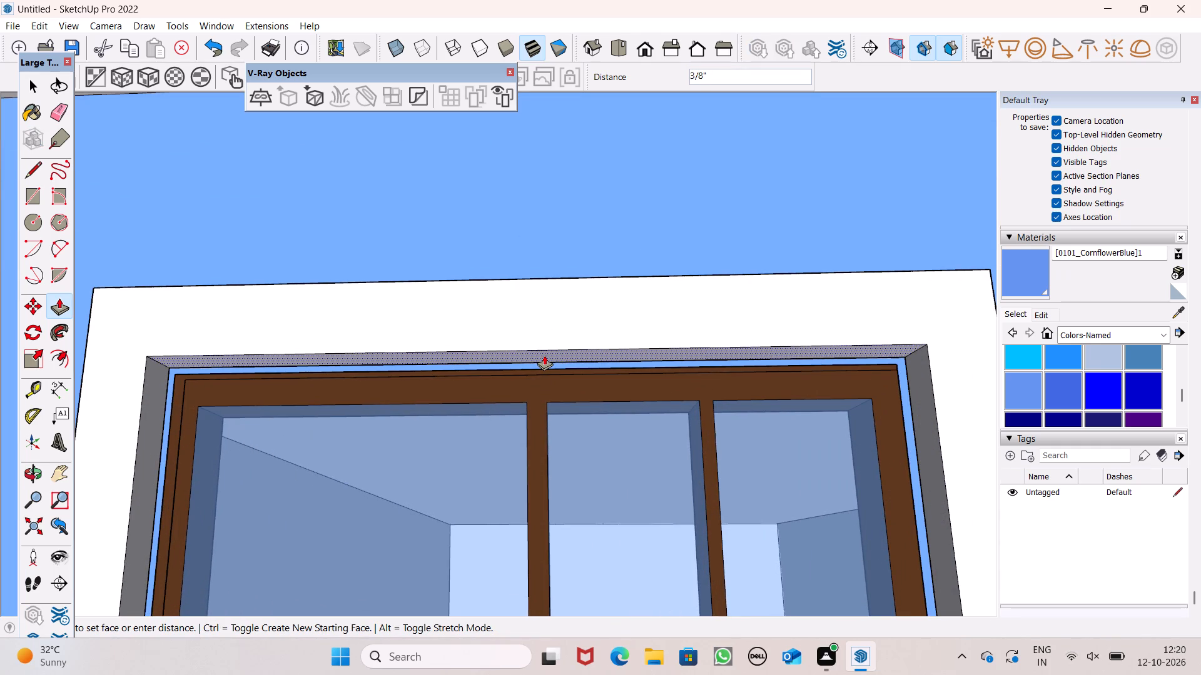
Push/Pull the right inner side face of this trim again by about 5/16".
{"action": "scroll", "coordinate": [524, 273], "scroll_direction": "down", "scroll_amount": 6}
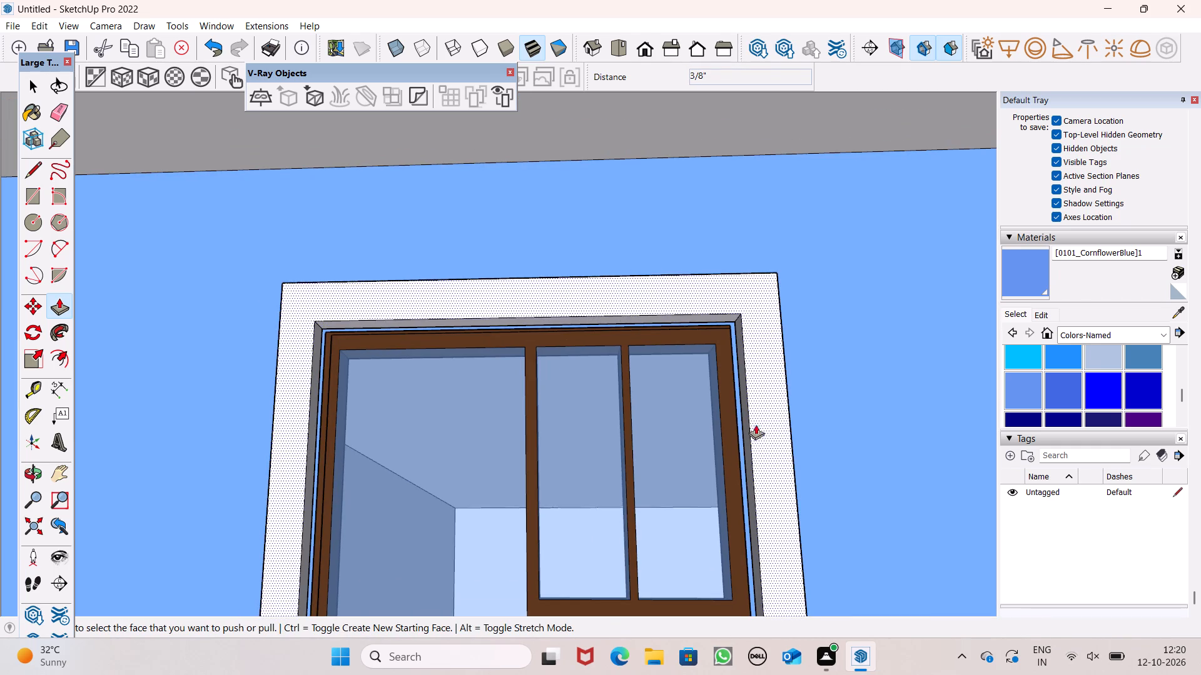
{"action": "scroll", "coordinate": [746, 464], "scroll_direction": "up", "scroll_amount": 7}
{"action": "left_click", "coordinate": [751, 476]}
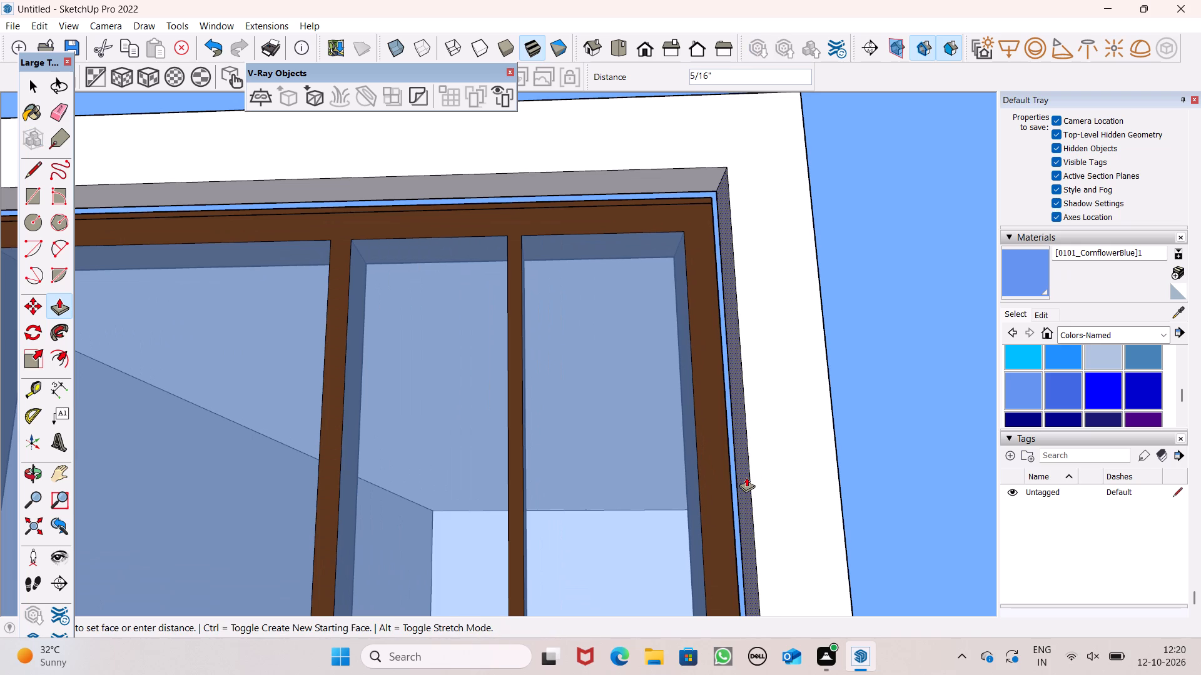
Push/Pull the white trim face around the uppermost balcony window outward by 4".
{"action": "scroll", "coordinate": [704, 319], "scroll_direction": "down", "scroll_amount": 18}
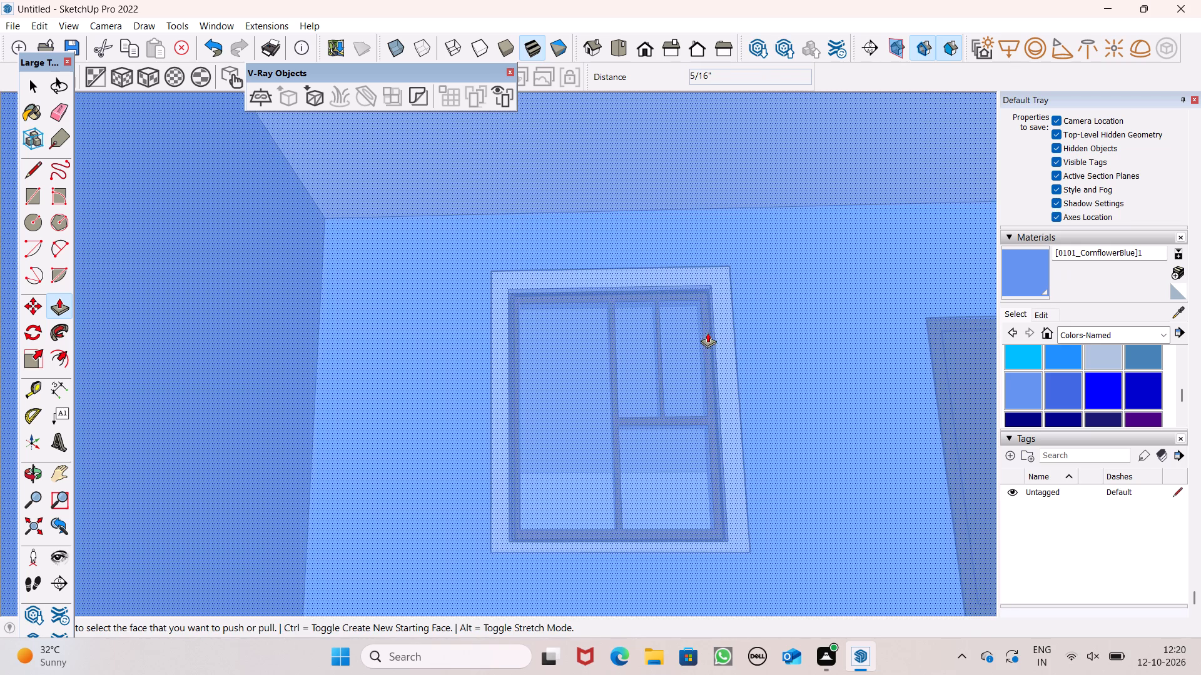
{"action": "scroll", "coordinate": [707, 332], "scroll_direction": "down", "scroll_amount": 7}
{"action": "left_click", "coordinate": [638, 51]}
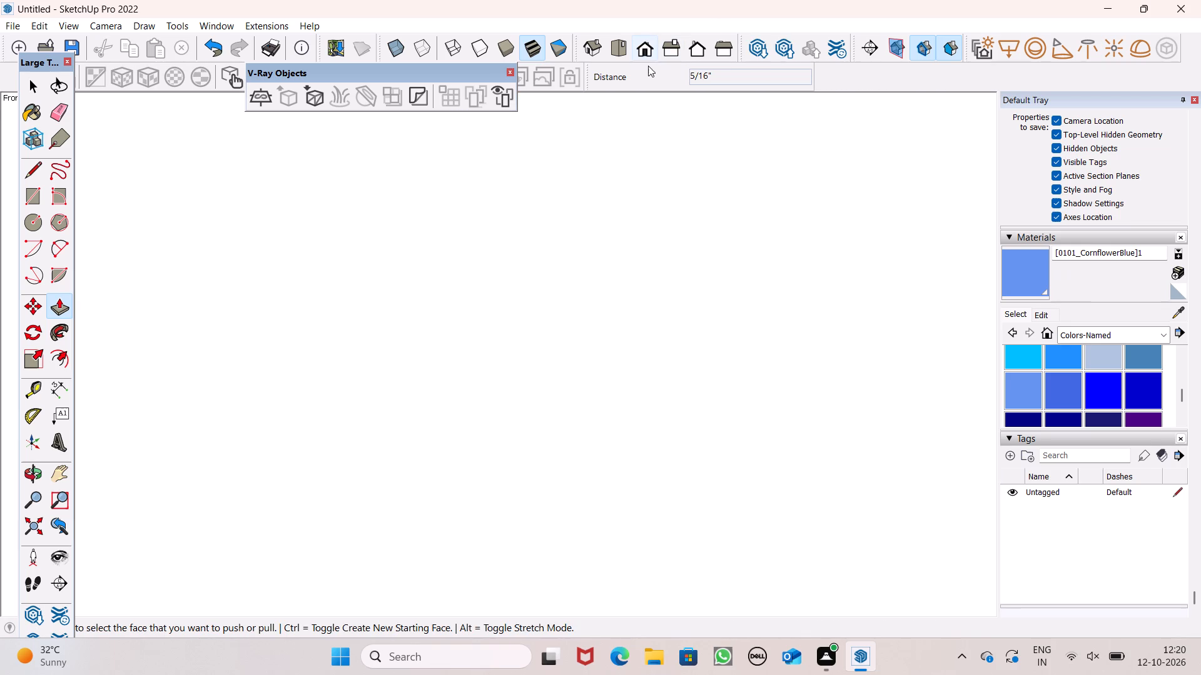
{"action": "scroll", "coordinate": [669, 210], "scroll_direction": "down", "scroll_amount": 7}
{"action": "scroll", "coordinate": [669, 212], "scroll_direction": "down", "scroll_amount": 18}
{"action": "scroll", "coordinate": [665, 219], "scroll_direction": "down", "scroll_amount": 5}
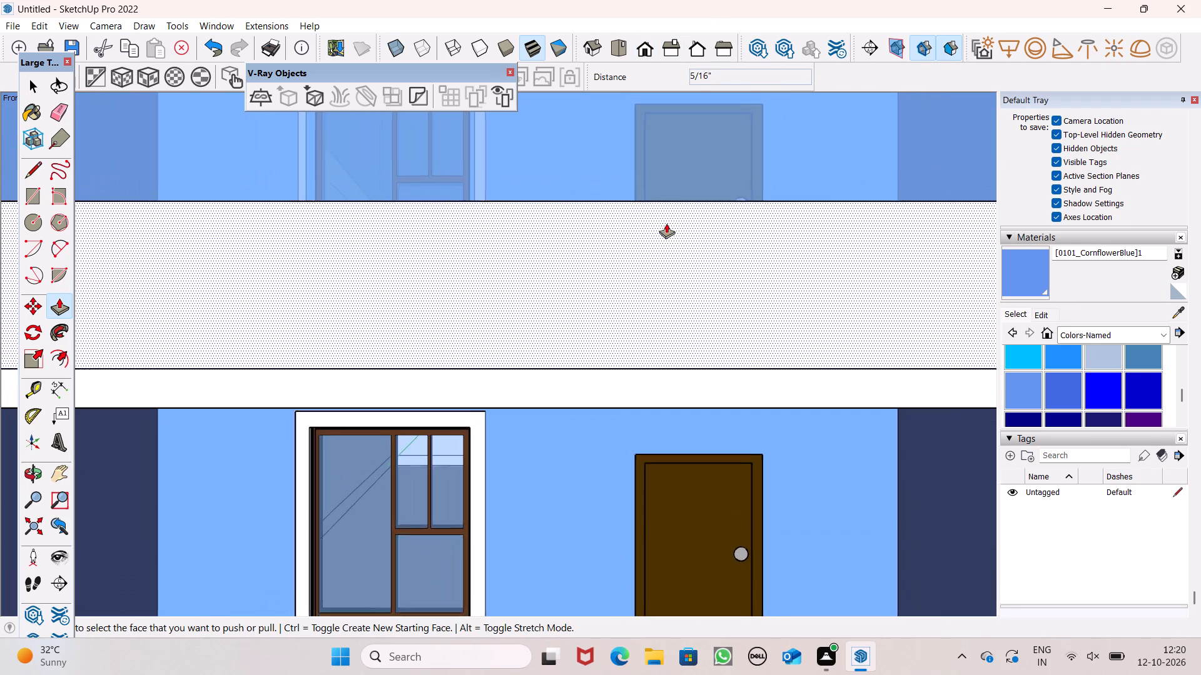
{"action": "scroll", "coordinate": [666, 223], "scroll_direction": "down", "scroll_amount": 18}
{"action": "scroll", "coordinate": [610, 203], "scroll_direction": "down", "scroll_amount": 5}
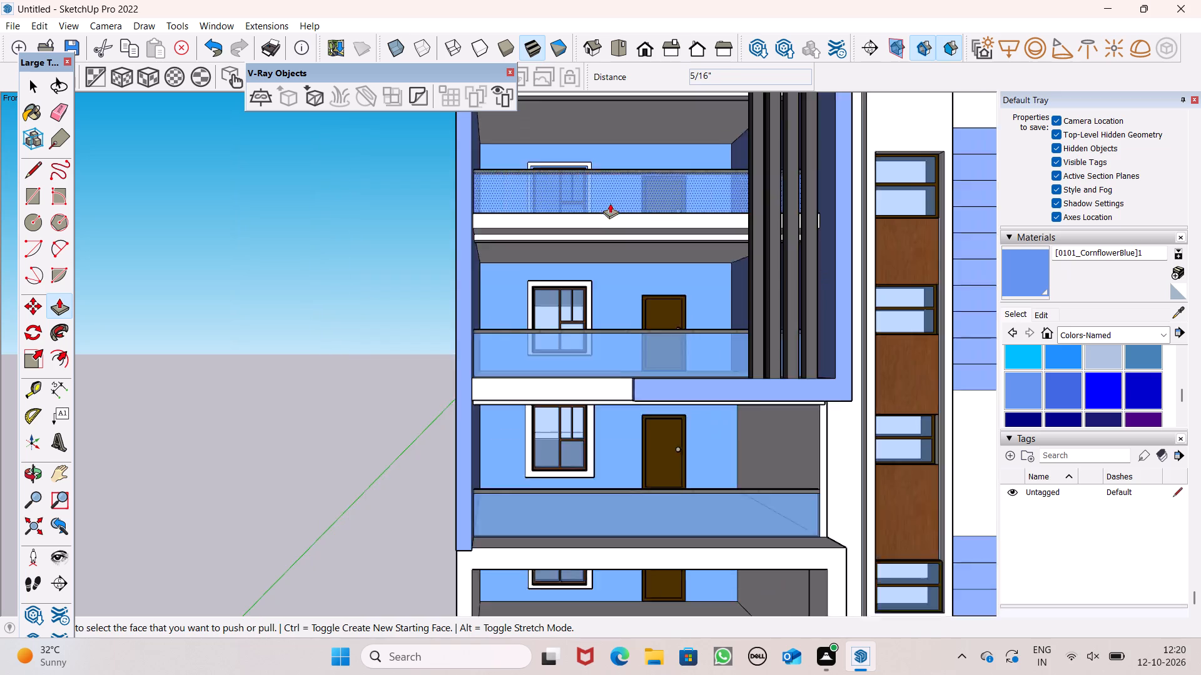
{"action": "scroll", "coordinate": [610, 203], "scroll_direction": "down", "scroll_amount": 2}
{"action": "middle_click_drag", "start_coordinate": [592, 189], "coordinate": [598, 249]}
{"action": "scroll", "coordinate": [567, 243], "scroll_direction": "down", "scroll_amount": 6}
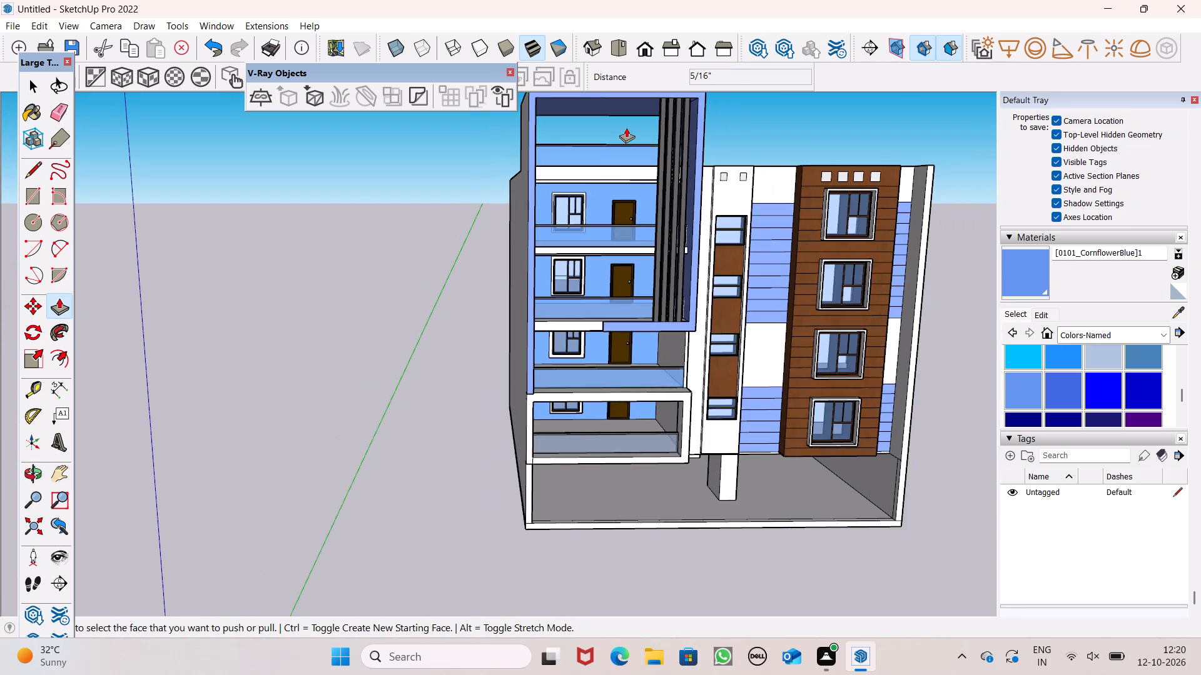
{"action": "scroll", "coordinate": [595, 166], "scroll_direction": "up", "scroll_amount": 15}
{"action": "scroll", "coordinate": [565, 241], "scroll_direction": "up", "scroll_amount": 4}
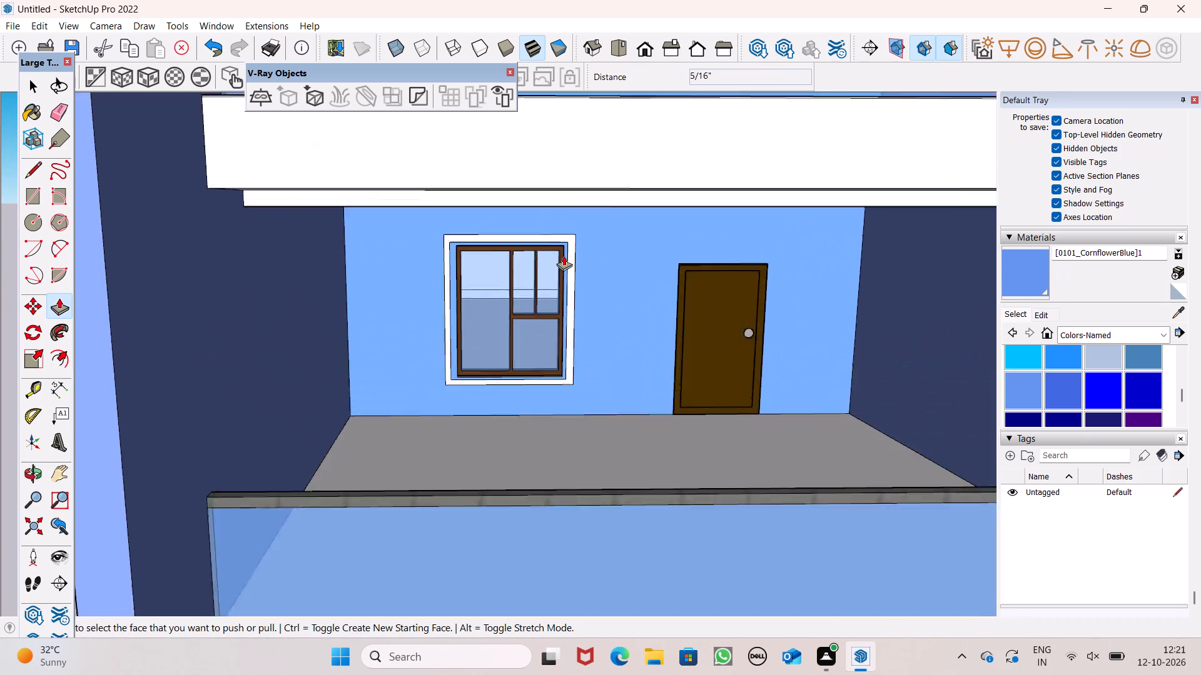
{"action": "scroll", "coordinate": [564, 256], "scroll_direction": "up", "scroll_amount": 3}
{"action": "left_click_drag", "start_coordinate": [571, 243], "coordinate": [567, 249]}
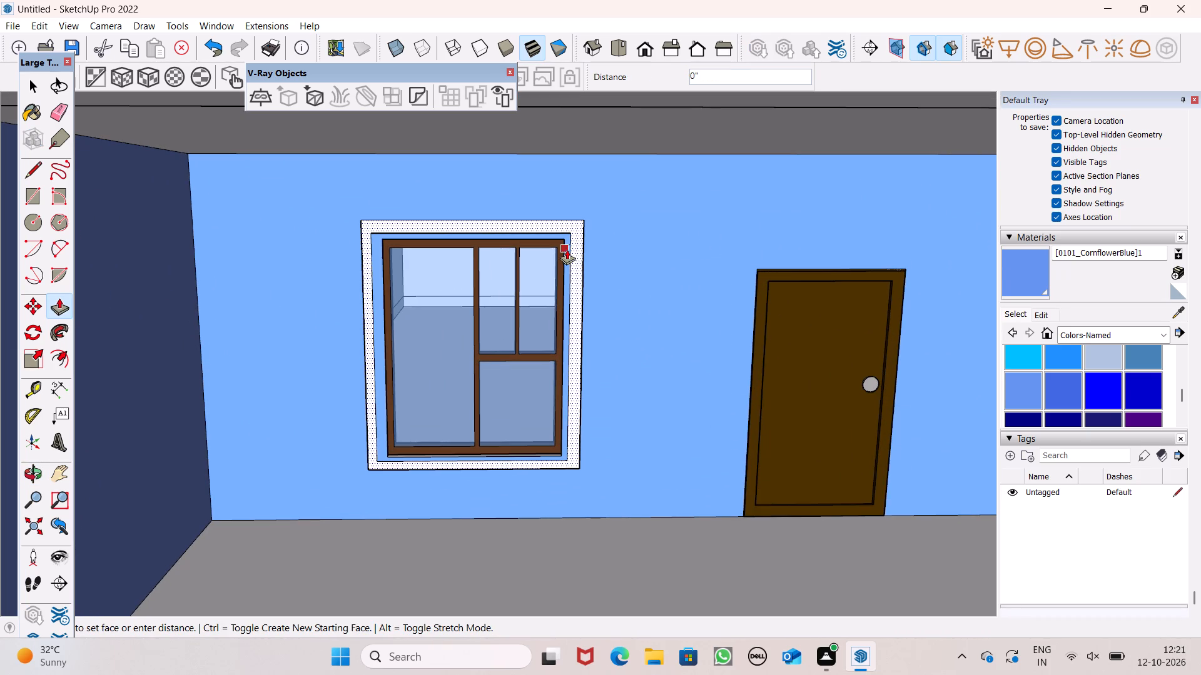
{"action": "left_click_drag", "start_coordinate": [567, 249], "coordinate": [580, 264]}
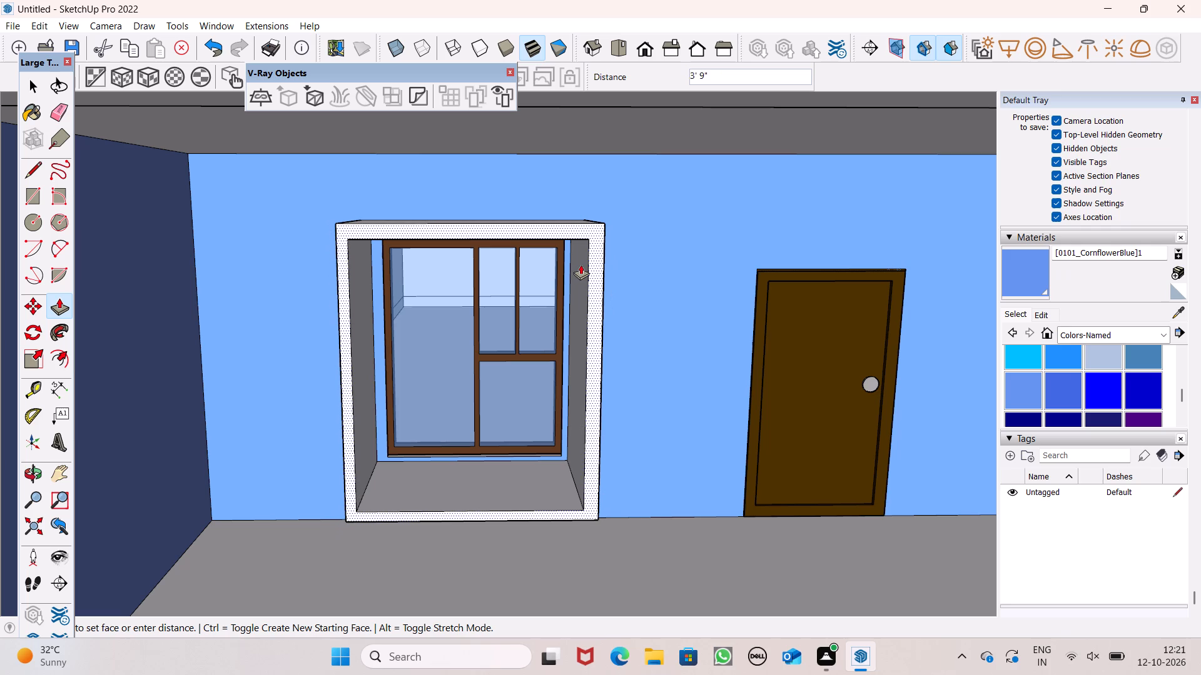
{"action": "left_click_drag", "start_coordinate": [580, 264], "coordinate": [580, 261]}
{"action": "key", "text": "4"}
{"action": "key", "text": "shift+quotedbl"}
{"action": "key", "text": "Return"}
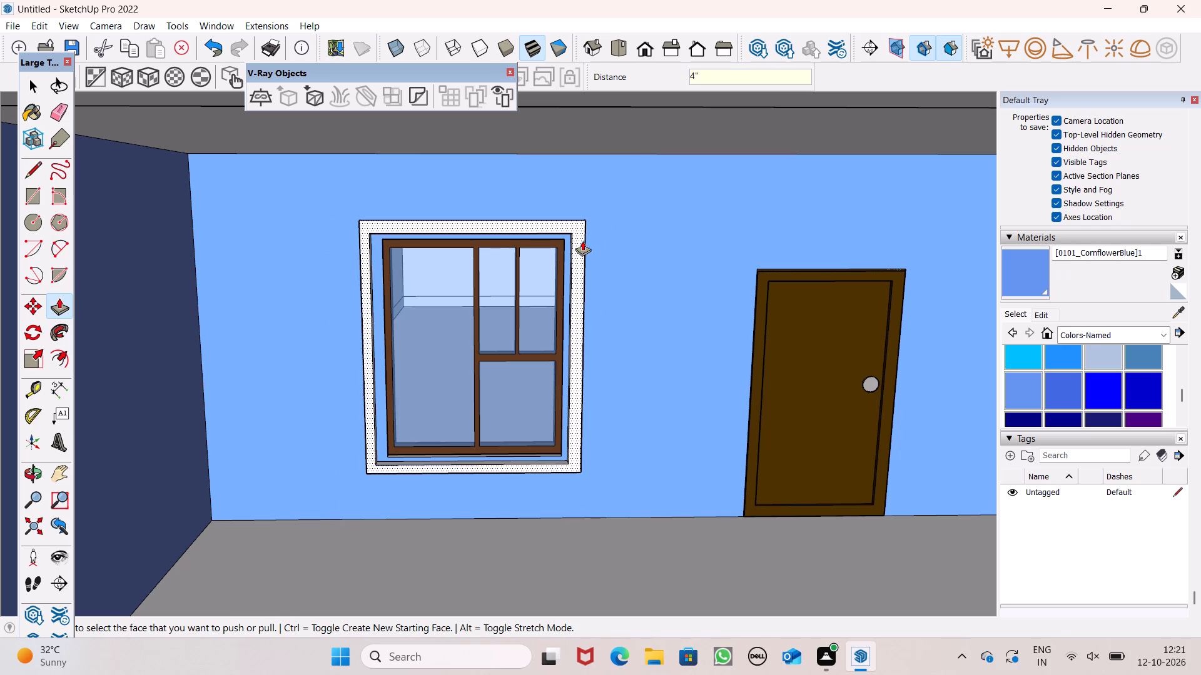
Push/Pull the left inner side face of the uppermost window's trim toward the brown frame by about 2 15/16".
{"action": "scroll", "coordinate": [584, 244], "scroll_direction": "up", "scroll_amount": 1}
{"action": "scroll", "coordinate": [536, 411], "scroll_direction": "up", "scroll_amount": 1}
{"action": "middle_click_drag", "start_coordinate": [545, 462], "coordinate": [543, 464]}
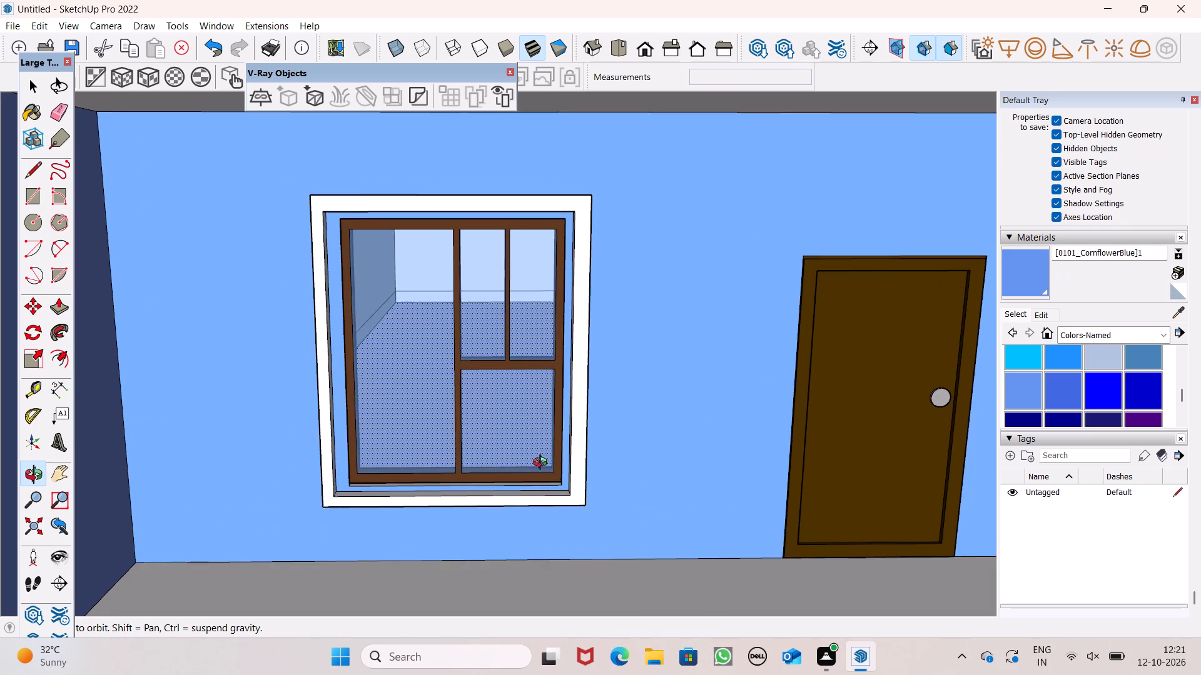
{"action": "middle_click_drag", "start_coordinate": [543, 464], "coordinate": [638, 439]}
{"action": "scroll", "coordinate": [283, 398], "scroll_direction": "up", "scroll_amount": 2}
{"action": "middle_click_drag", "start_coordinate": [466, 477], "coordinate": [440, 498]}
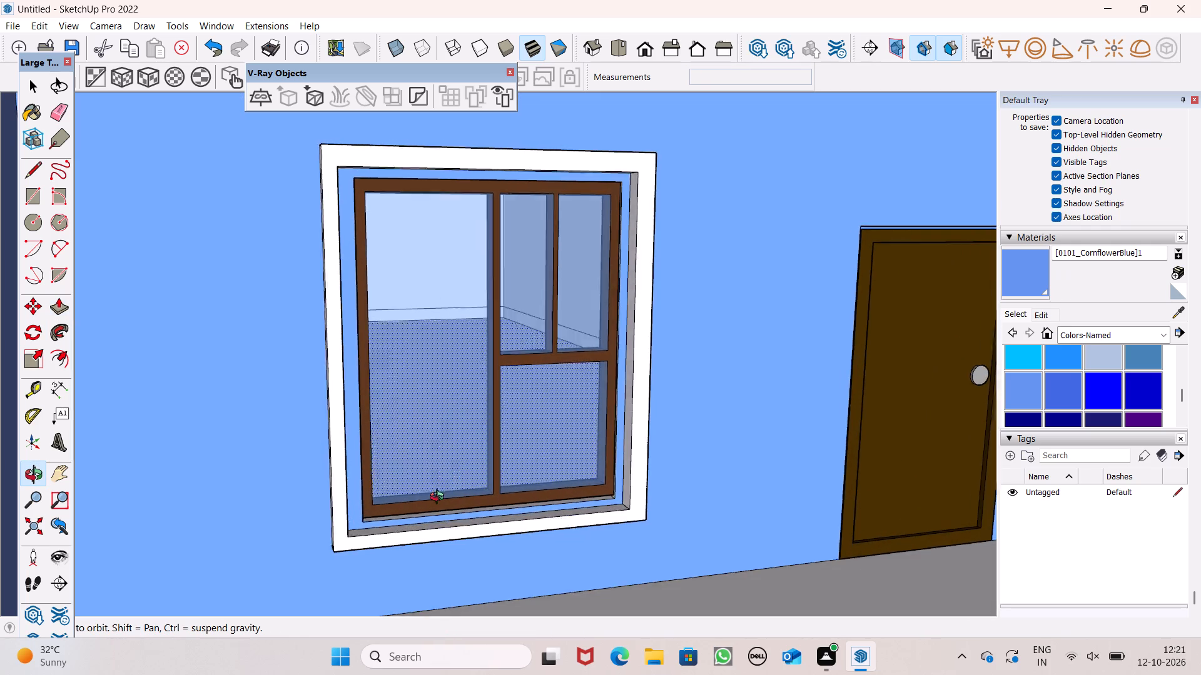
{"action": "middle_click_drag", "start_coordinate": [440, 498], "coordinate": [293, 494]}
{"action": "scroll", "coordinate": [360, 468], "scroll_direction": "up", "scroll_amount": 5}
{"action": "left_click_drag", "start_coordinate": [326, 462], "coordinate": [343, 466]}
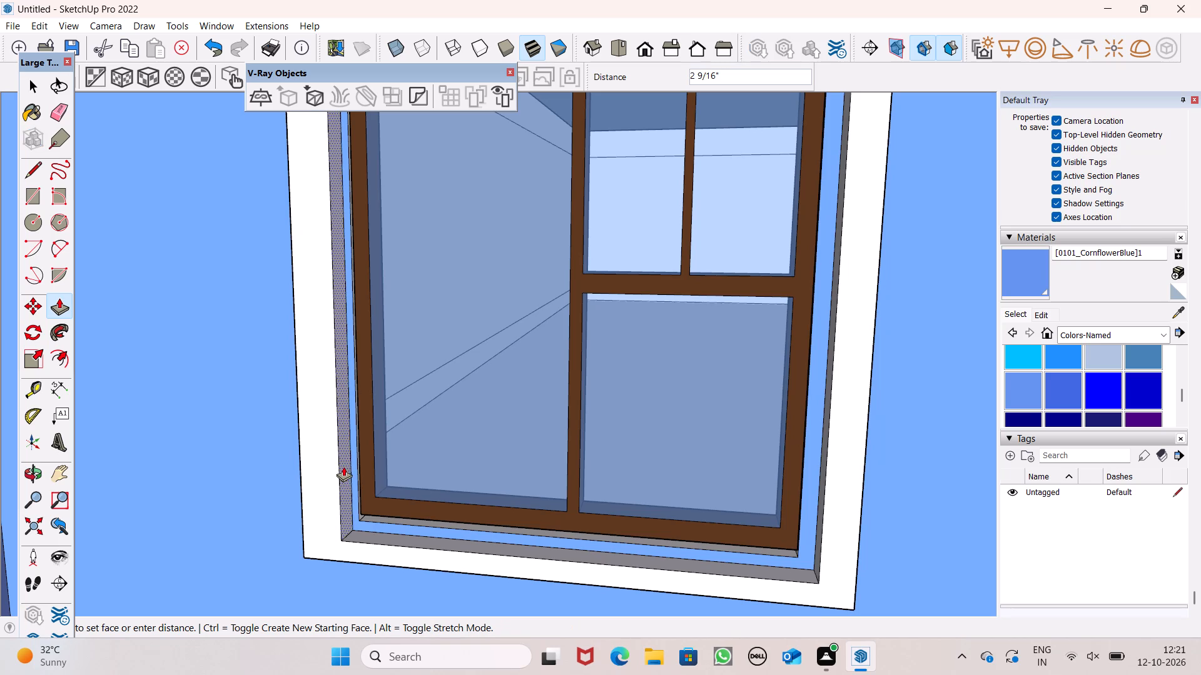
{"action": "left_click_drag", "start_coordinate": [343, 466], "coordinate": [346, 465]}
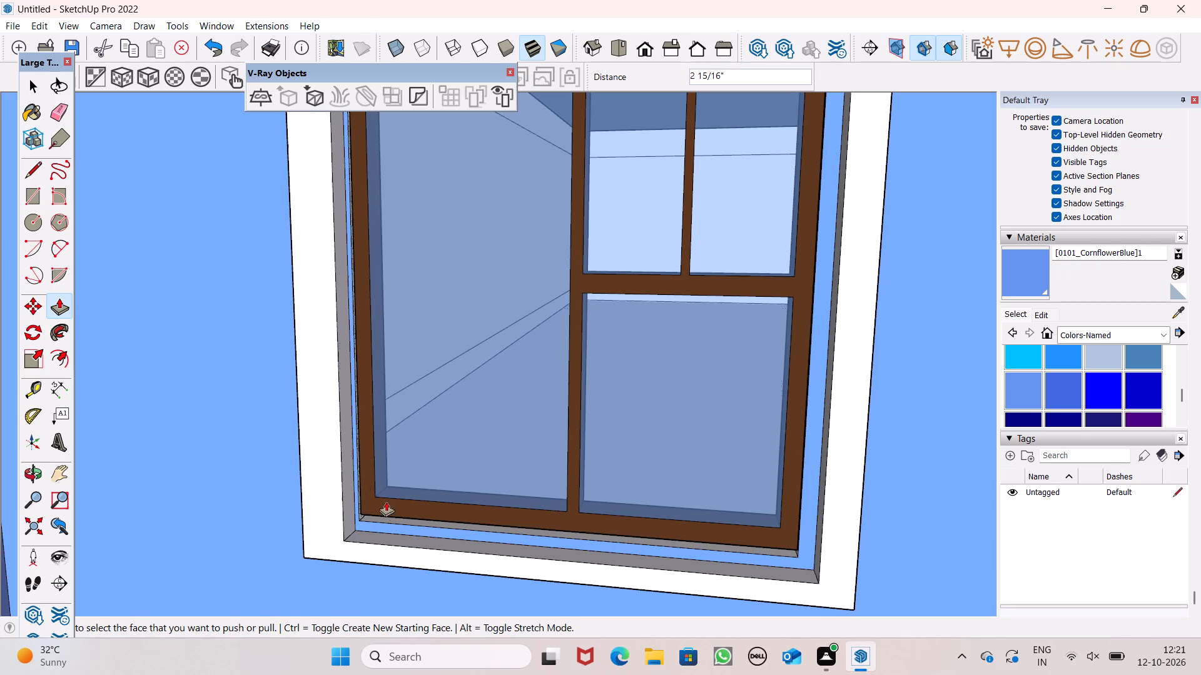
Push/Pull the bottom inner face of this trim up toward the brown frame by about 13/16".
{"action": "scroll", "coordinate": [535, 562], "scroll_direction": "up", "scroll_amount": 2}
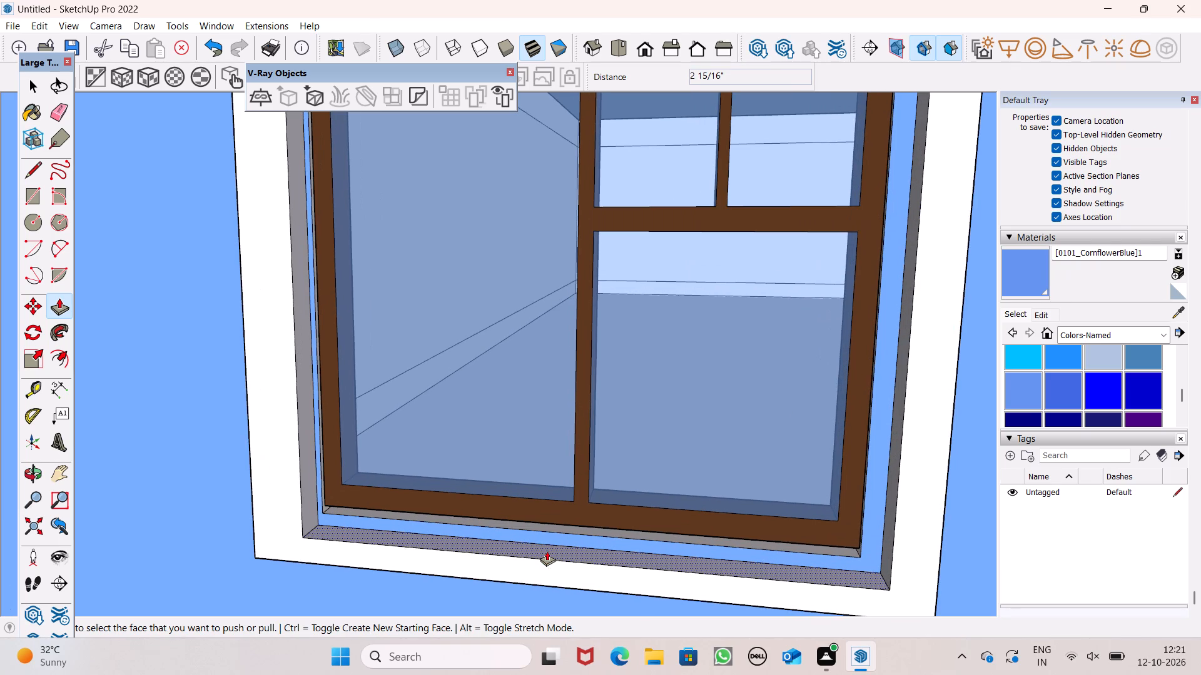
{"action": "scroll", "coordinate": [544, 552], "scroll_direction": "up", "scroll_amount": 1}
{"action": "left_click_drag", "start_coordinate": [542, 554], "coordinate": [541, 550]}
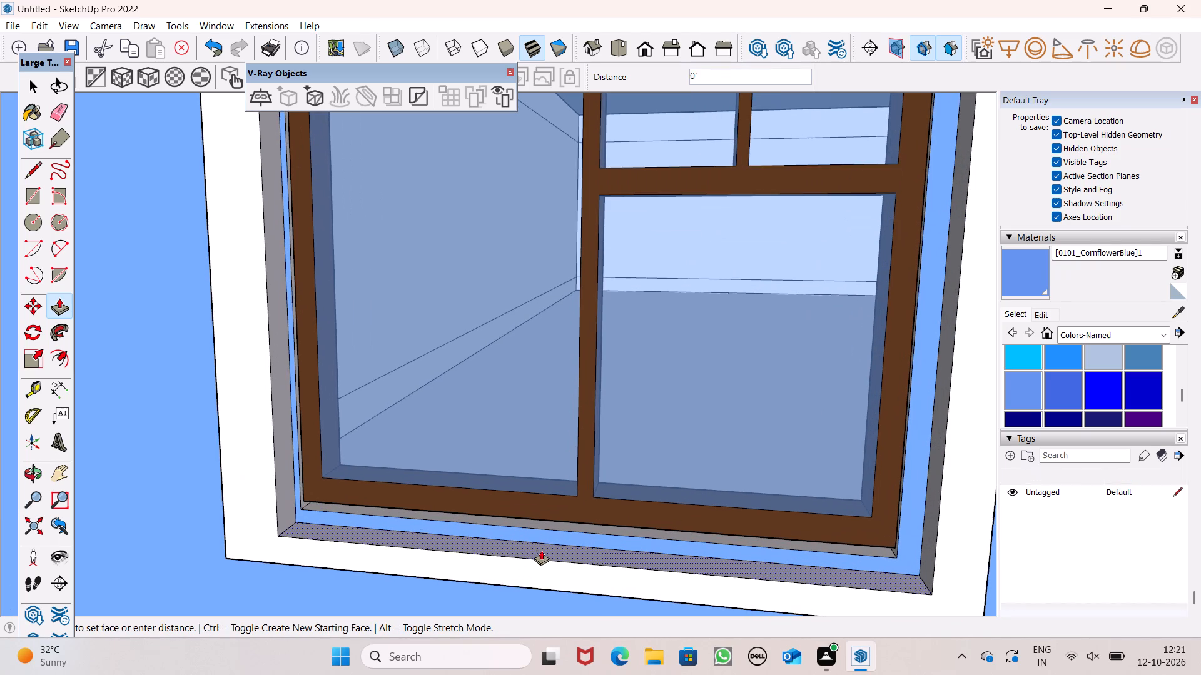
{"action": "left_click_drag", "start_coordinate": [541, 550], "coordinate": [539, 543]}
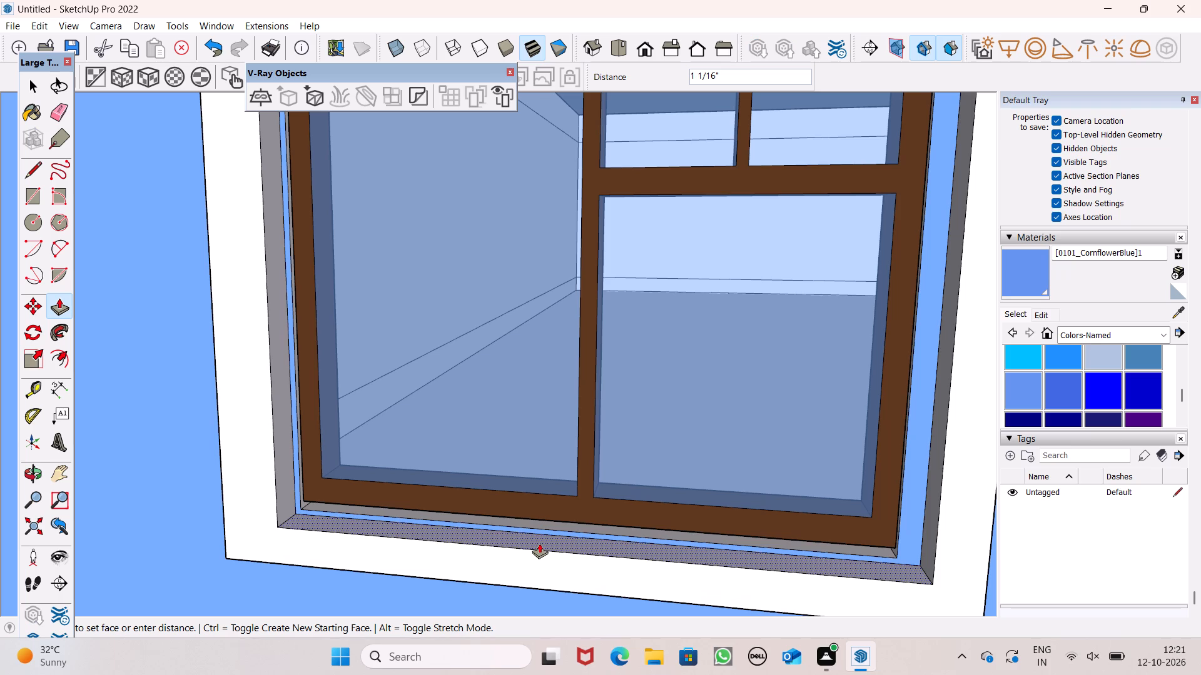
{"action": "left_click_drag", "start_coordinate": [539, 543], "coordinate": [539, 546]}
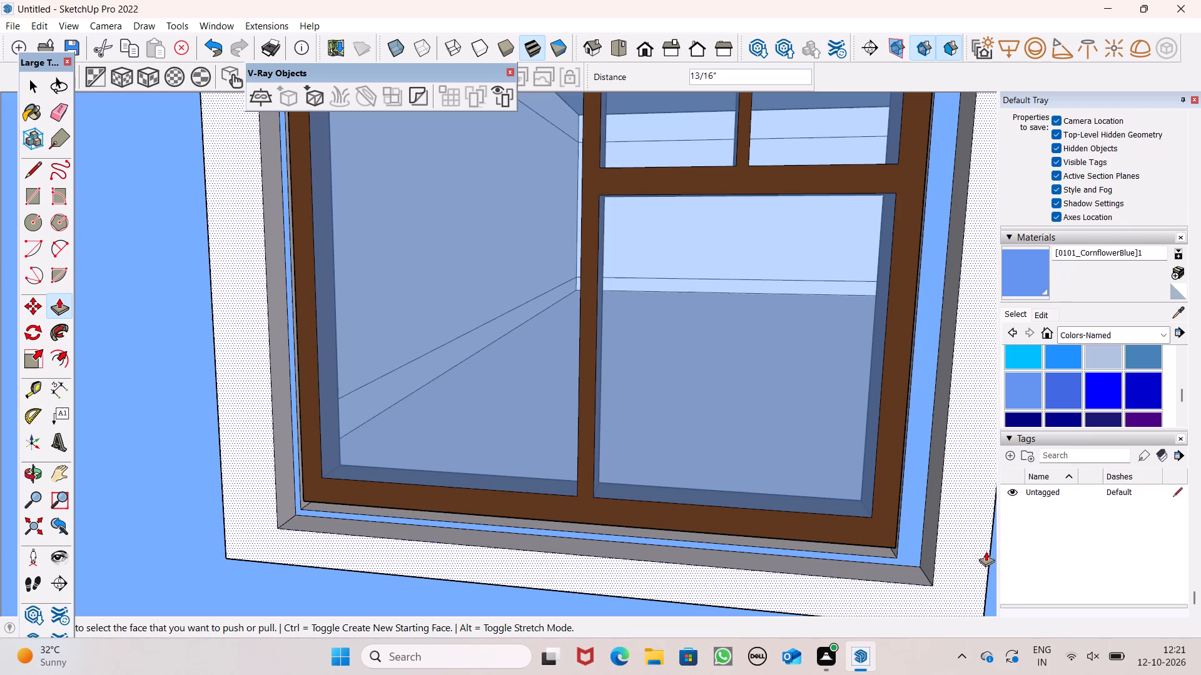
Push/Pull the right inner side face of the same trim toward the brown frame by about 1 1/4".
{"action": "left_click_drag", "start_coordinate": [927, 511], "coordinate": [916, 519]}
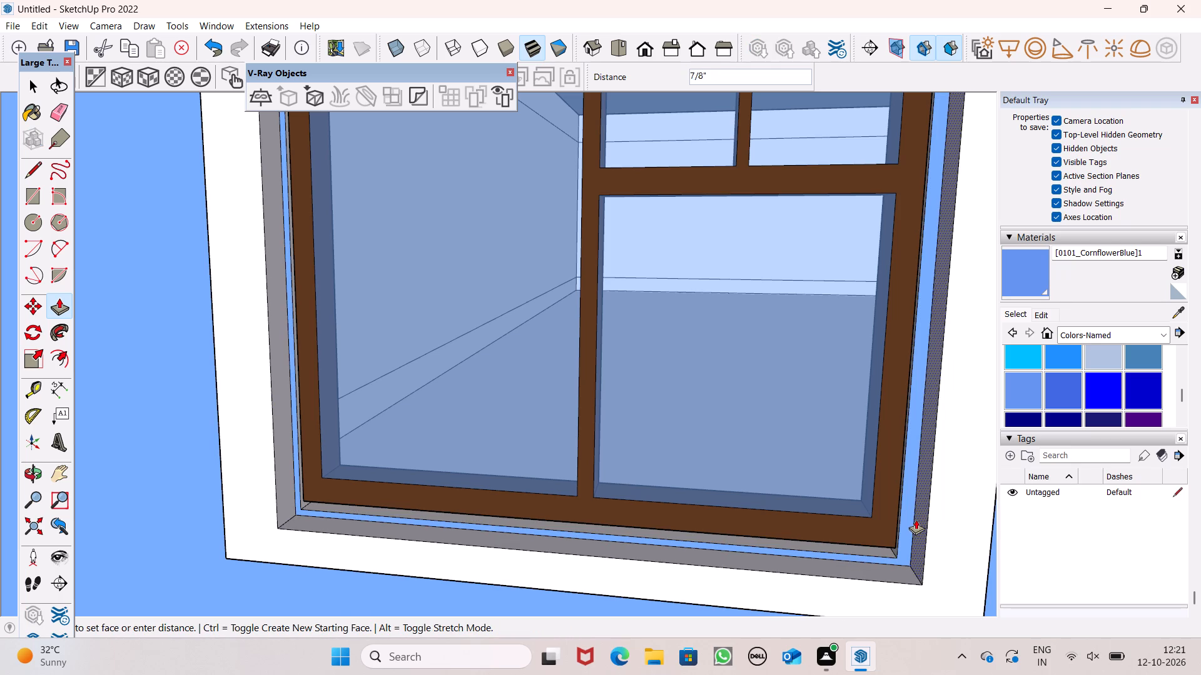
{"action": "left_click_drag", "start_coordinate": [916, 519], "coordinate": [912, 520]}
Push/Pull the top inner face of this trim down toward the brown frame by about 1 5/8".
{"action": "scroll", "coordinate": [910, 521], "scroll_direction": "down", "scroll_amount": 4}
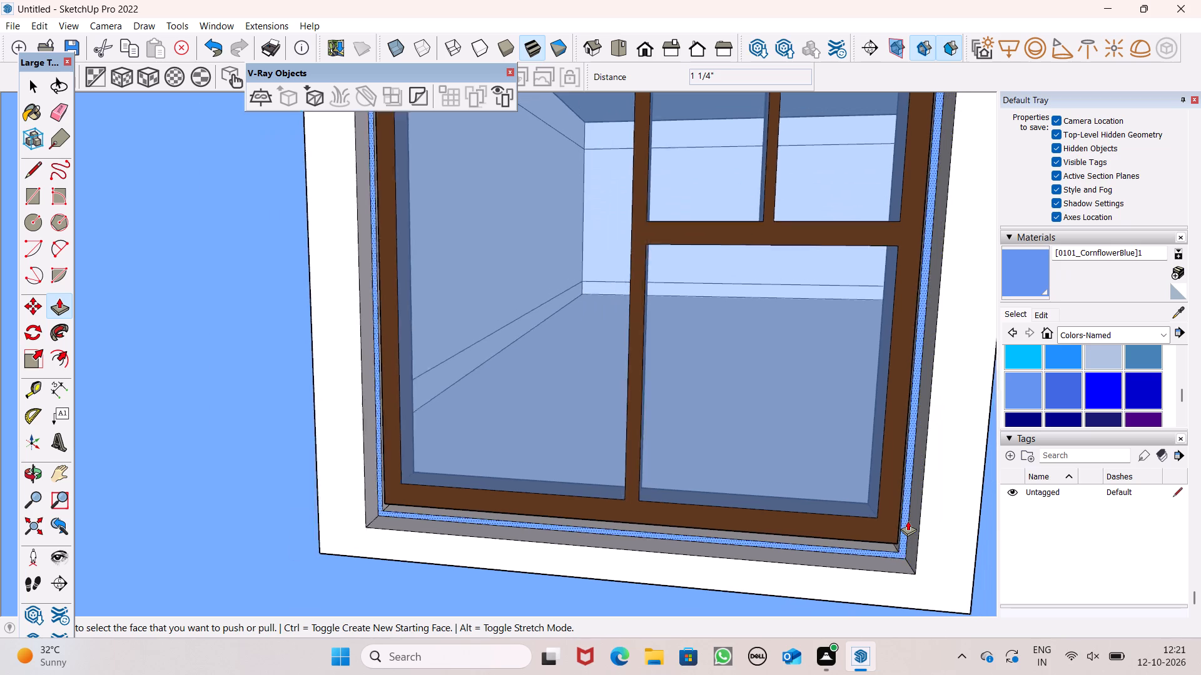
{"action": "scroll", "coordinate": [908, 521], "scroll_direction": "down", "scroll_amount": 2}
{"action": "scroll", "coordinate": [851, 566], "scroll_direction": "down", "scroll_amount": 4}
{"action": "scroll", "coordinate": [889, 178], "scroll_direction": "up", "scroll_amount": 1}
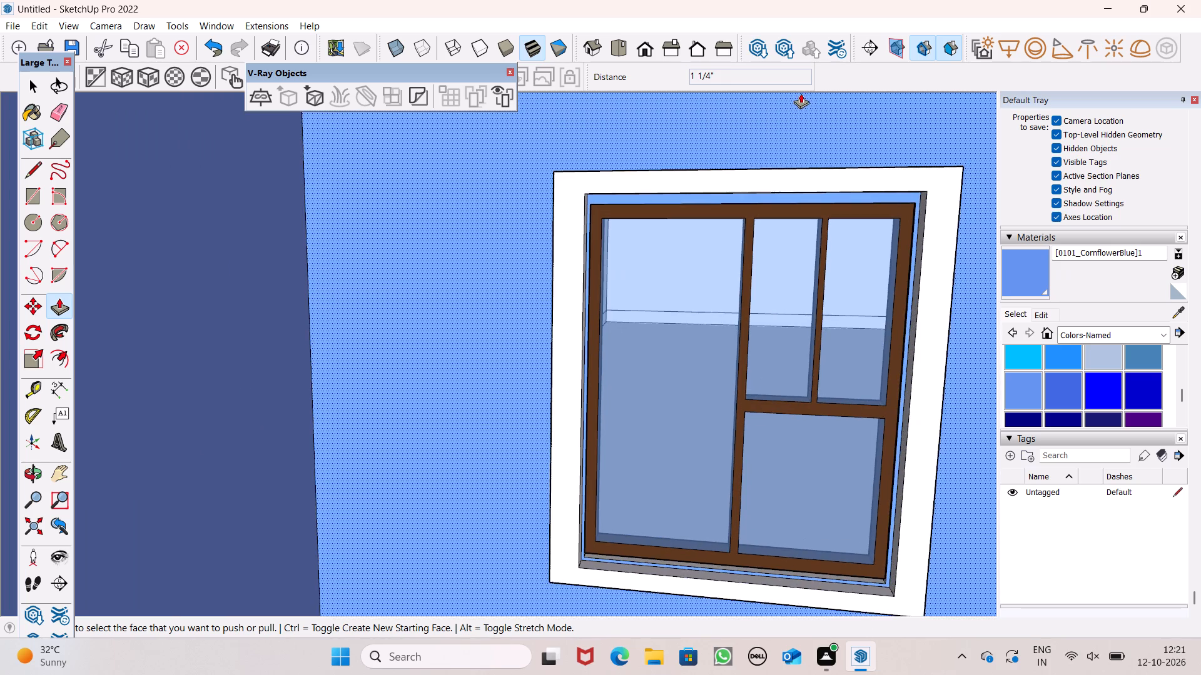
{"action": "scroll", "coordinate": [802, 92], "scroll_direction": "up", "scroll_amount": 1}
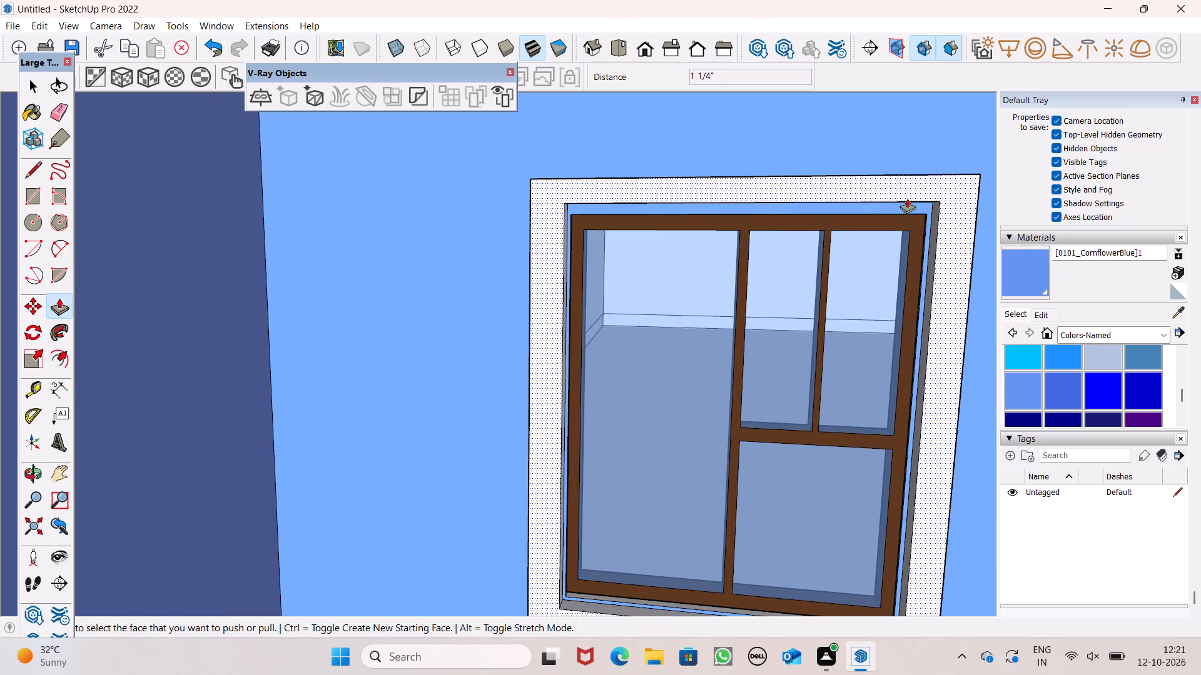
{"action": "scroll", "coordinate": [890, 234], "scroll_direction": "up", "scroll_amount": 1}
{"action": "middle_click_drag", "start_coordinate": [789, 226], "coordinate": [777, 102]}
{"action": "scroll", "coordinate": [782, 131], "scroll_direction": "up", "scroll_amount": 1}
{"action": "scroll", "coordinate": [699, 209], "scroll_direction": "up", "scroll_amount": 4}
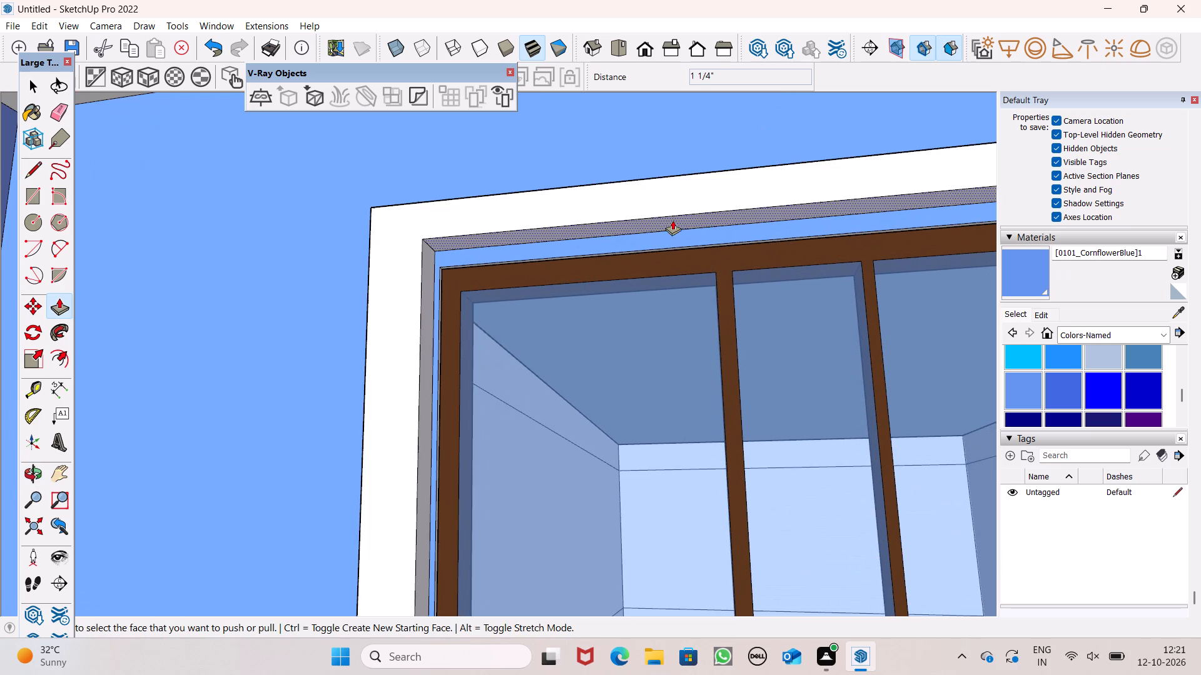
{"action": "left_click_drag", "start_coordinate": [658, 226], "coordinate": [665, 240]}
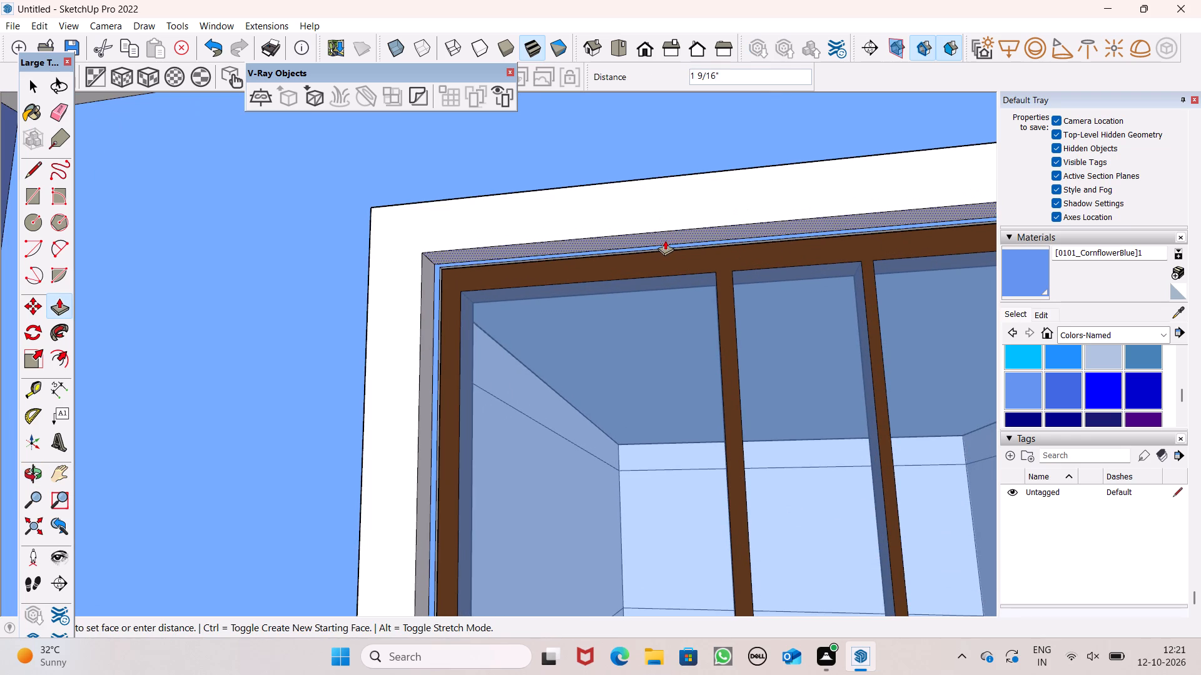
{"action": "left_click_drag", "start_coordinate": [665, 240], "coordinate": [665, 241]}
Examine the balcony windows and the whole building from the front and at an angle.
{"action": "scroll", "coordinate": [625, 165], "scroll_direction": "down", "scroll_amount": 12}
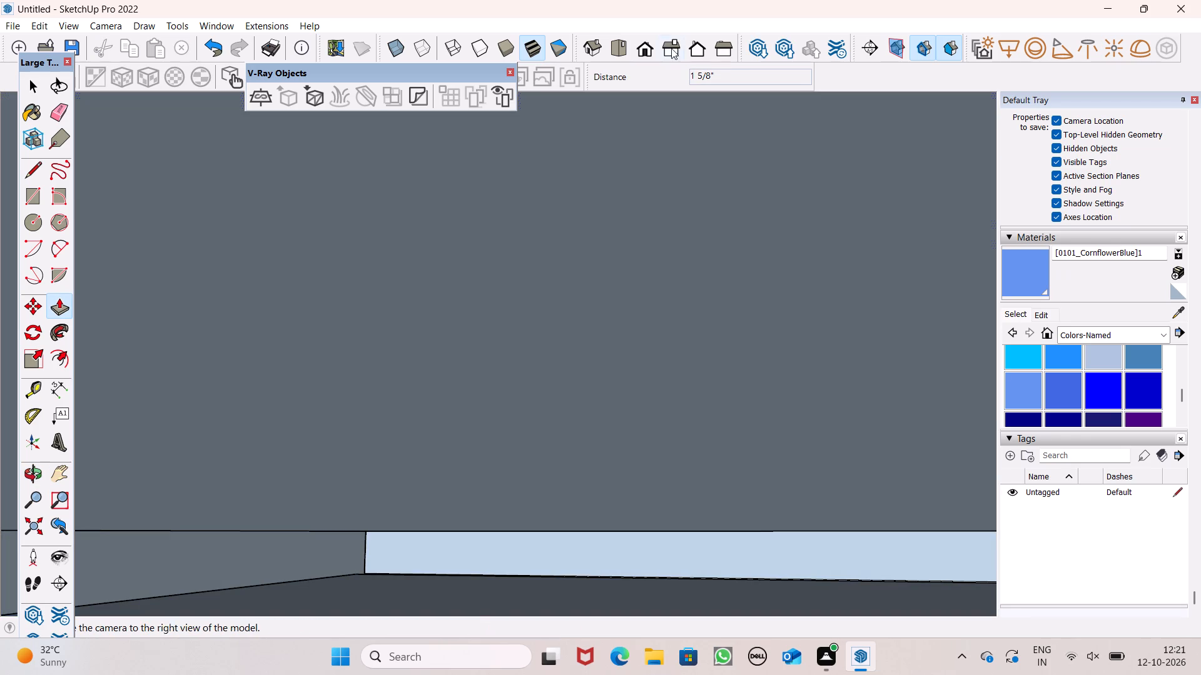
{"action": "left_click", "coordinate": [642, 43]}
{"action": "scroll", "coordinate": [649, 262], "scroll_direction": "down", "scroll_amount": 10}
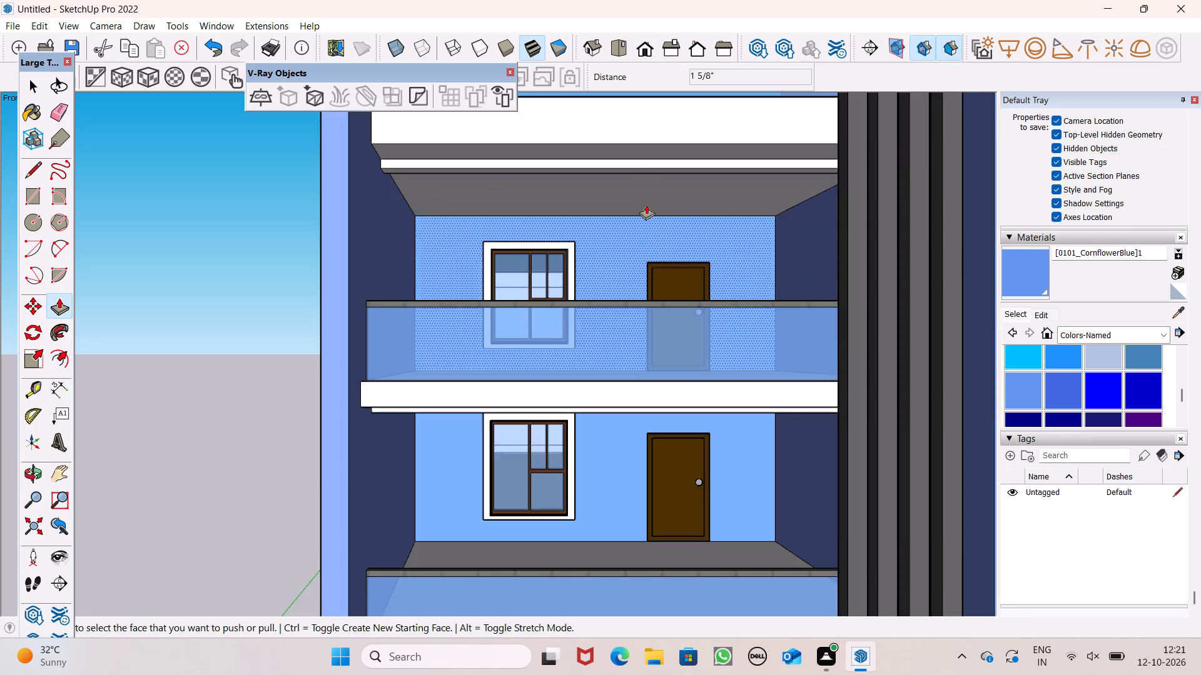
{"action": "scroll", "coordinate": [646, 204], "scroll_direction": "down", "scroll_amount": 10}
{"action": "middle_click_drag", "start_coordinate": [662, 277], "coordinate": [601, 299]}
{"action": "key", "text": "space"}
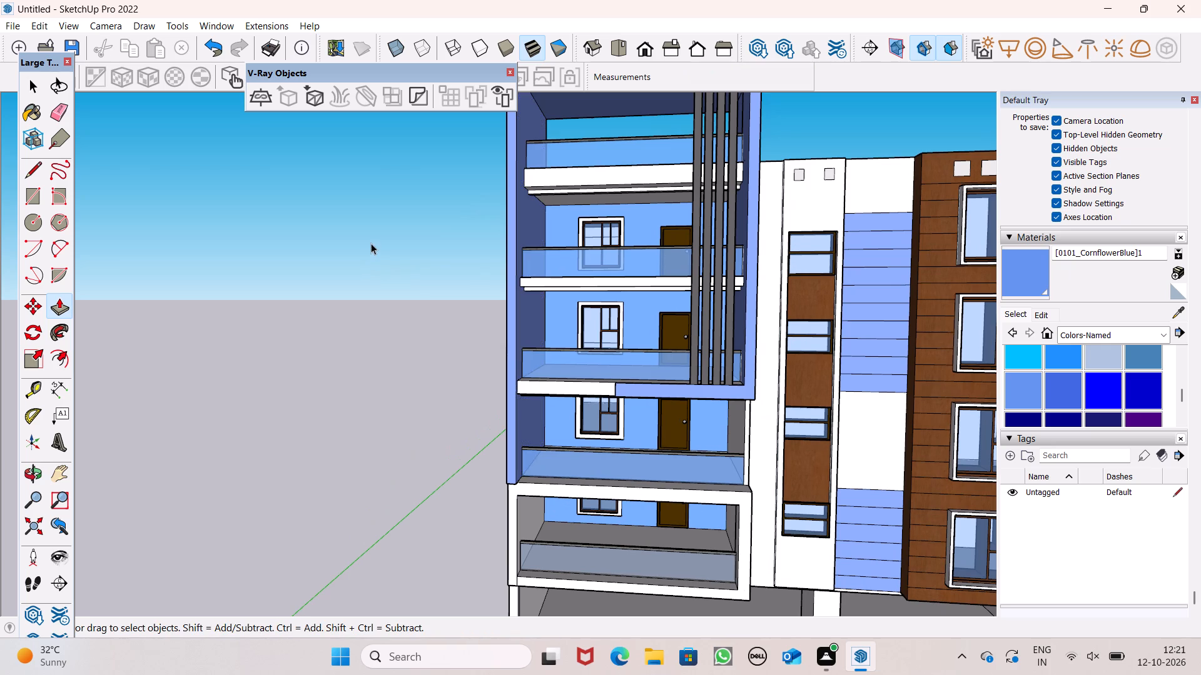
{"action": "left_click", "coordinate": [375, 239]}
{"action": "scroll", "coordinate": [419, 234], "scroll_direction": "down", "scroll_amount": 10}
{"action": "middle_click_drag", "start_coordinate": [652, 347], "coordinate": [773, 376]}
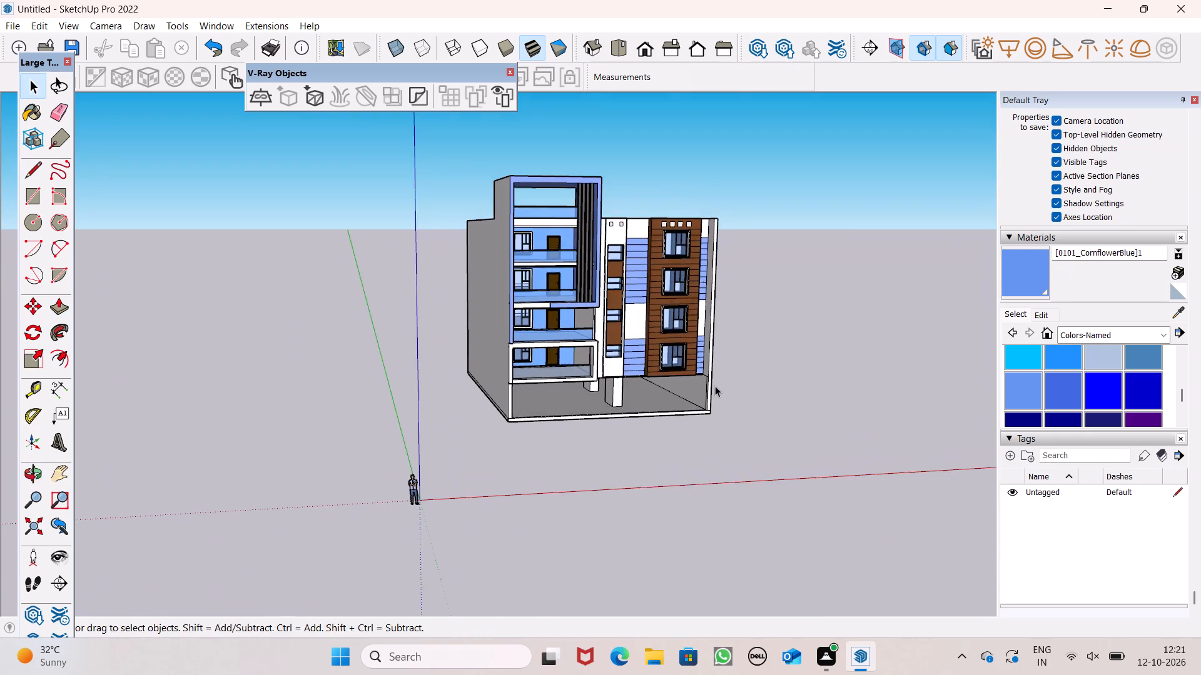
{"action": "middle_click_drag", "start_coordinate": [612, 405], "coordinate": [689, 401]}
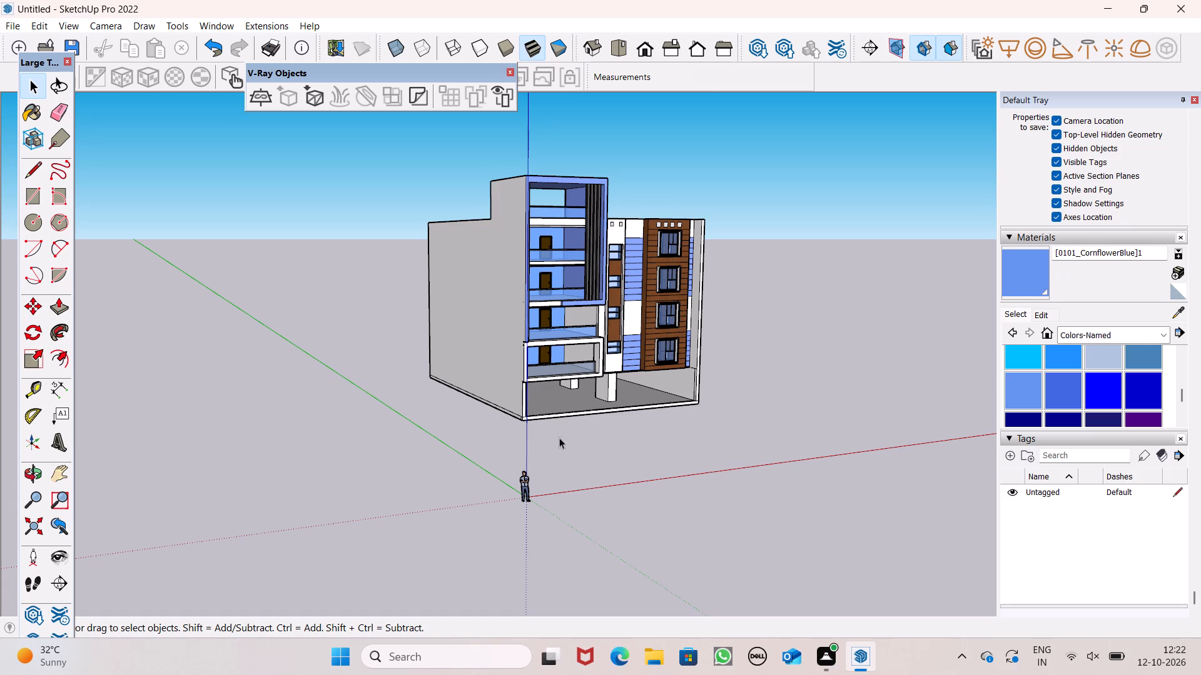
Push/Pull the narrow ground-floor face at the front corner below the brown facade by about 33' 6 5/8", walling the open front up to the balcony block.
{"action": "scroll", "coordinate": [697, 394], "scroll_direction": "up", "scroll_amount": 6}
{"action": "middle_click_drag", "start_coordinate": [681, 399], "coordinate": [729, 484]}
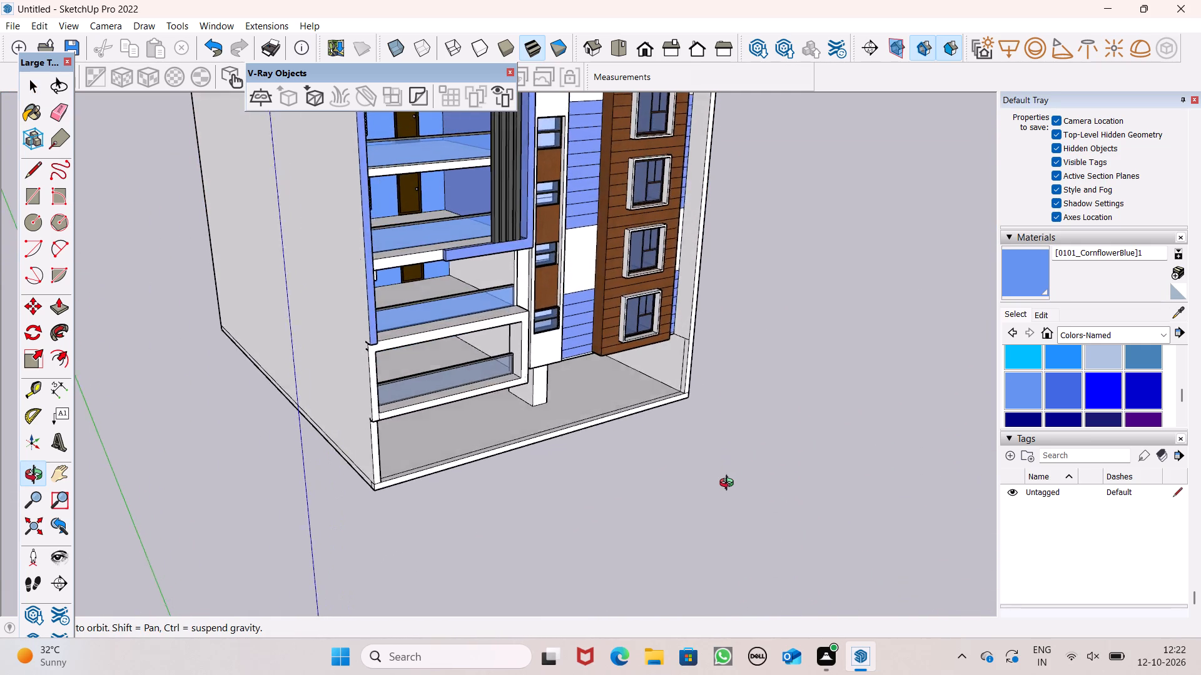
{"action": "middle_click_drag", "start_coordinate": [729, 484], "coordinate": [718, 492]}
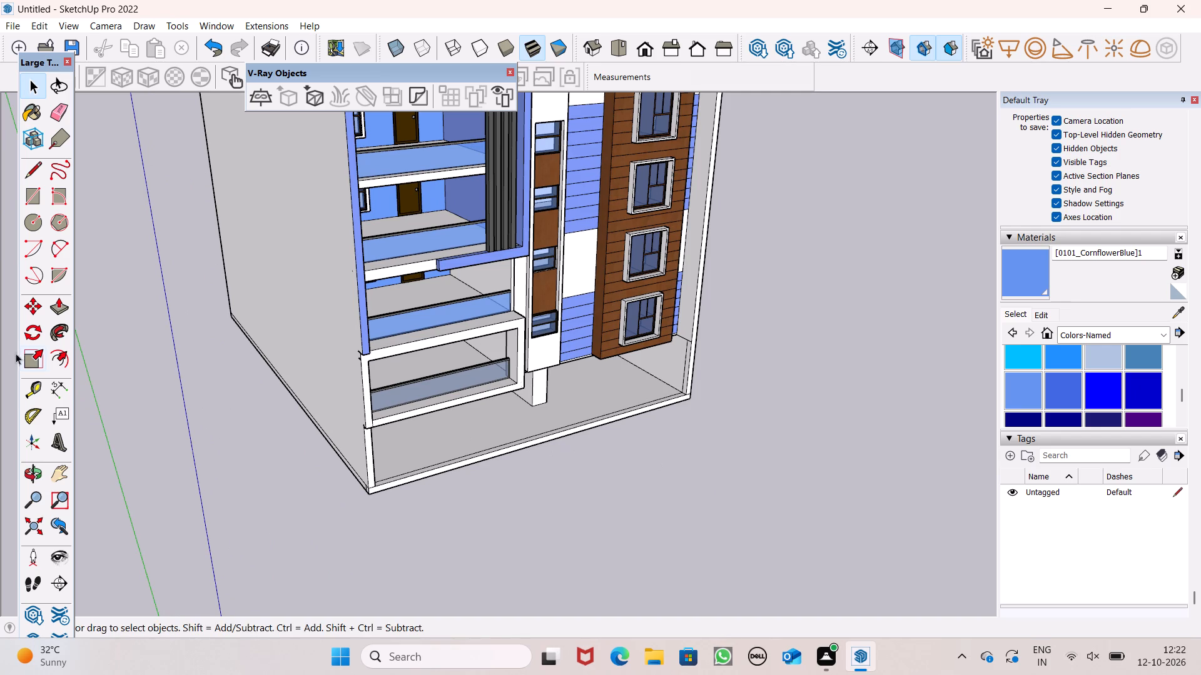
{"action": "left_click", "coordinate": [66, 304]}
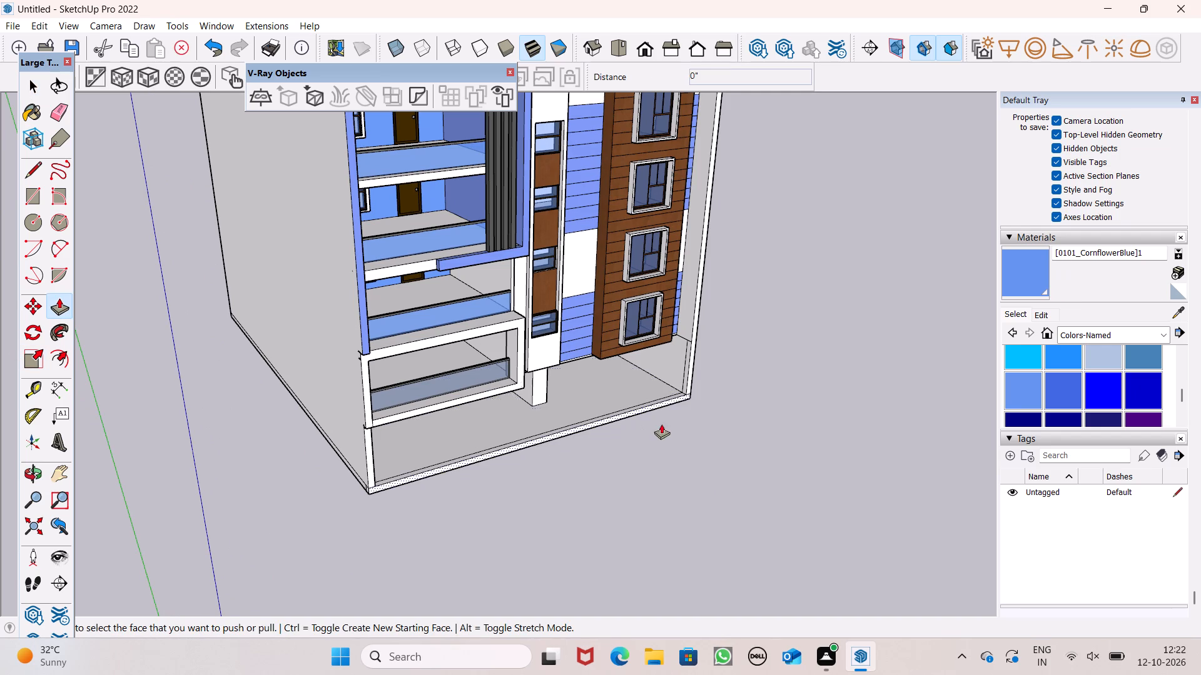
{"action": "scroll", "coordinate": [661, 424], "scroll_direction": "up", "scroll_amount": 5}
{"action": "scroll", "coordinate": [700, 341], "scroll_direction": "up", "scroll_amount": 4}
{"action": "left_click_drag", "start_coordinate": [701, 340], "coordinate": [584, 394]}
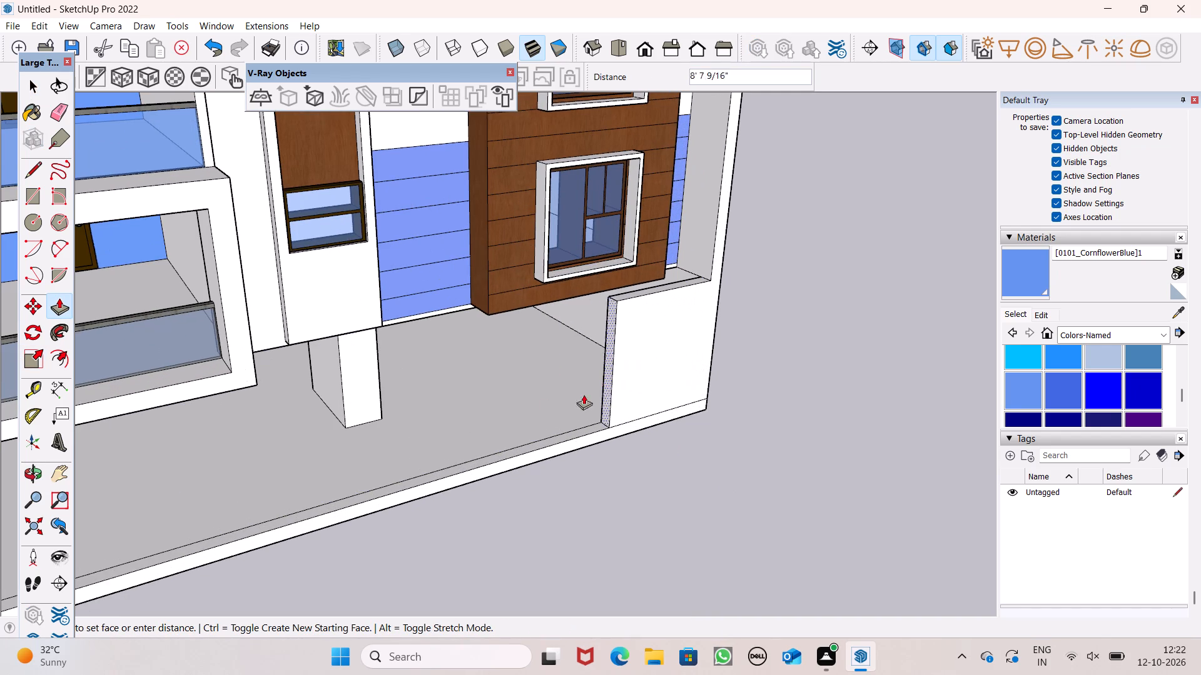
{"action": "left_click_drag", "start_coordinate": [584, 394], "coordinate": [270, 476]}
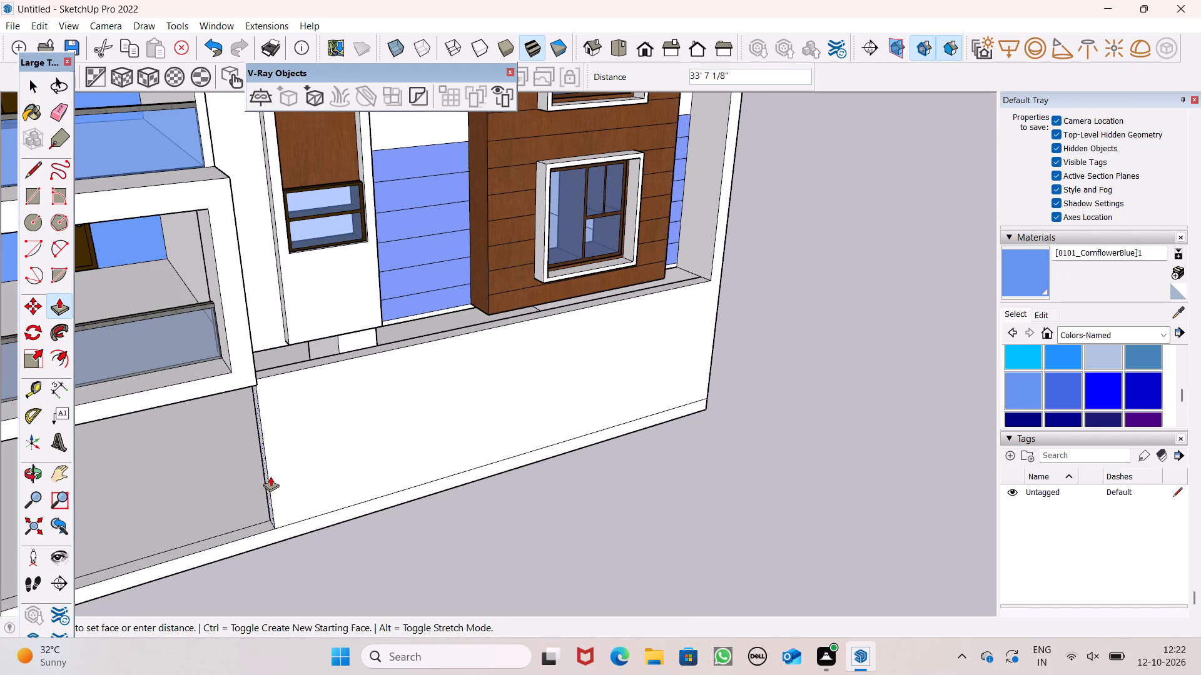
{"action": "left_click_drag", "start_coordinate": [270, 476], "coordinate": [271, 476]}
{"action": "scroll", "coordinate": [302, 379], "scroll_direction": "down", "scroll_amount": 5}
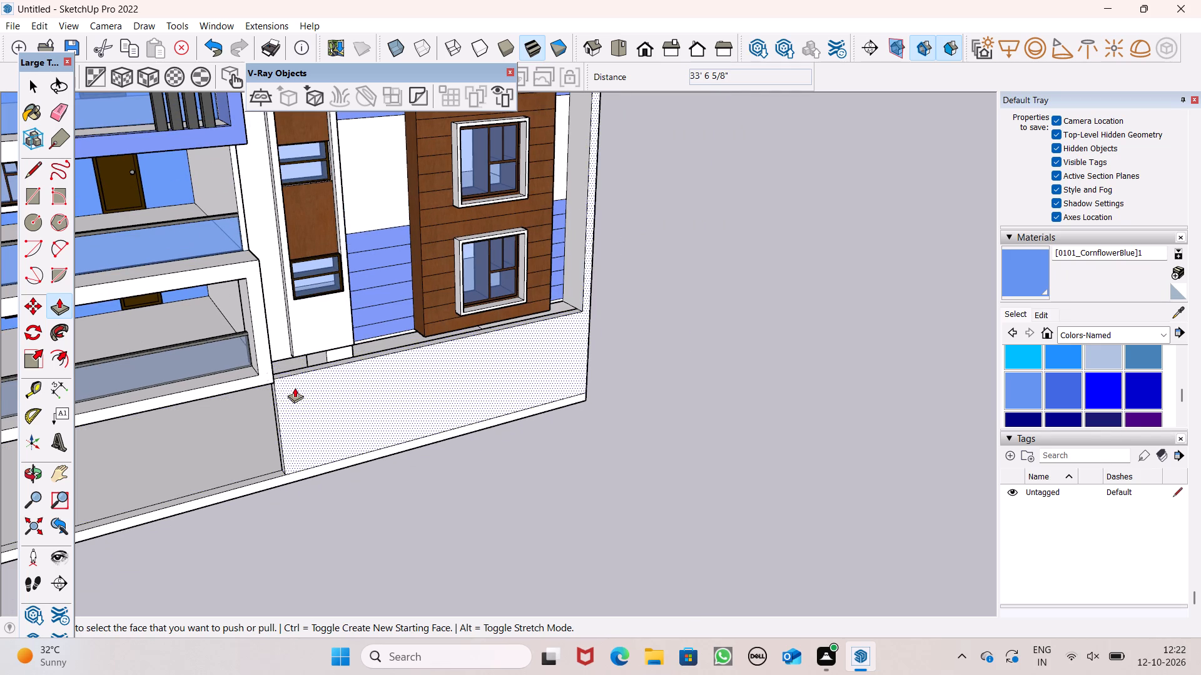
{"action": "scroll", "coordinate": [290, 405], "scroll_direction": "down", "scroll_amount": 5}
{"action": "middle_click_drag", "start_coordinate": [398, 404], "coordinate": [398, 371]}
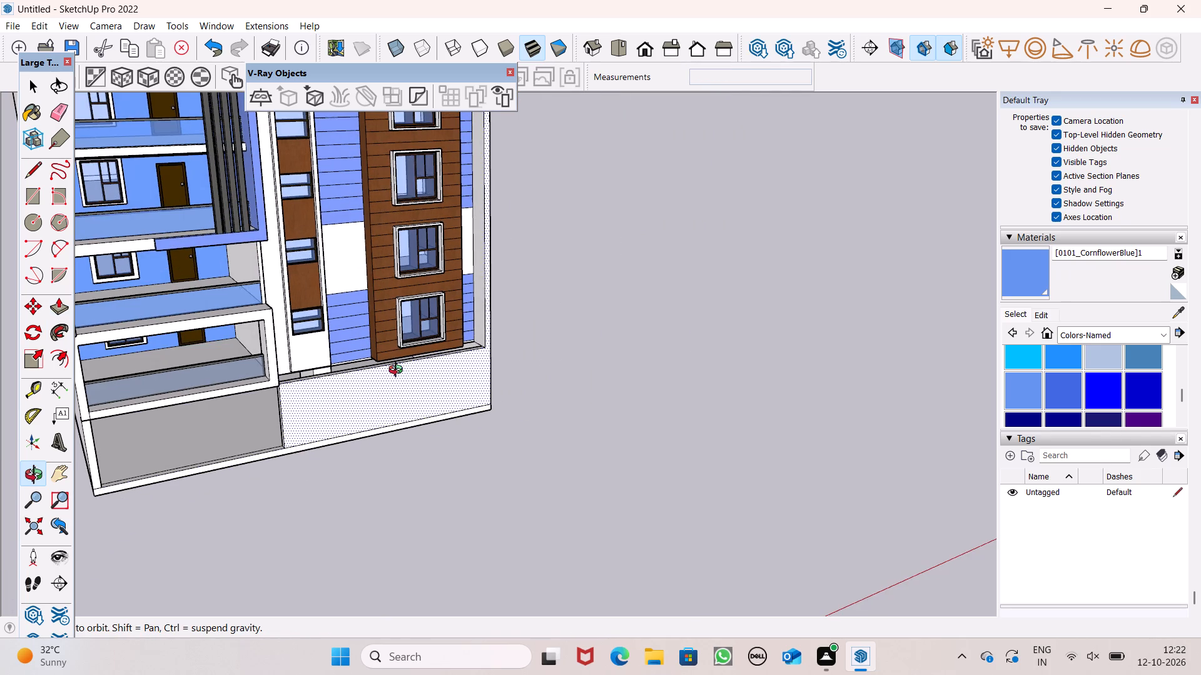
Undo the Push/Pull that walled off the open ground-floor front.
{"action": "middle_click_drag", "start_coordinate": [398, 371], "coordinate": [373, 370]}
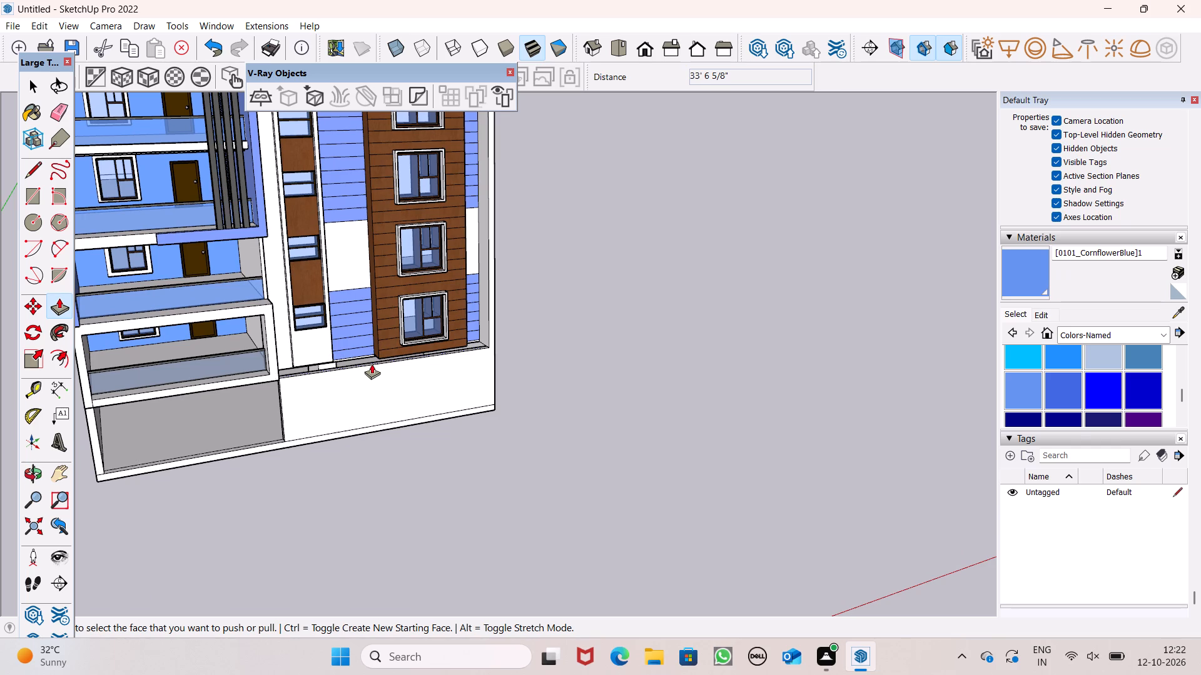
{"action": "key", "text": "ctrl+z"}
Draw a line across the top of the ground-floor front curb, just in front of the column, splitting off the section below the brown facade.
{"action": "scroll", "coordinate": [405, 417], "scroll_direction": "up", "scroll_amount": 5}
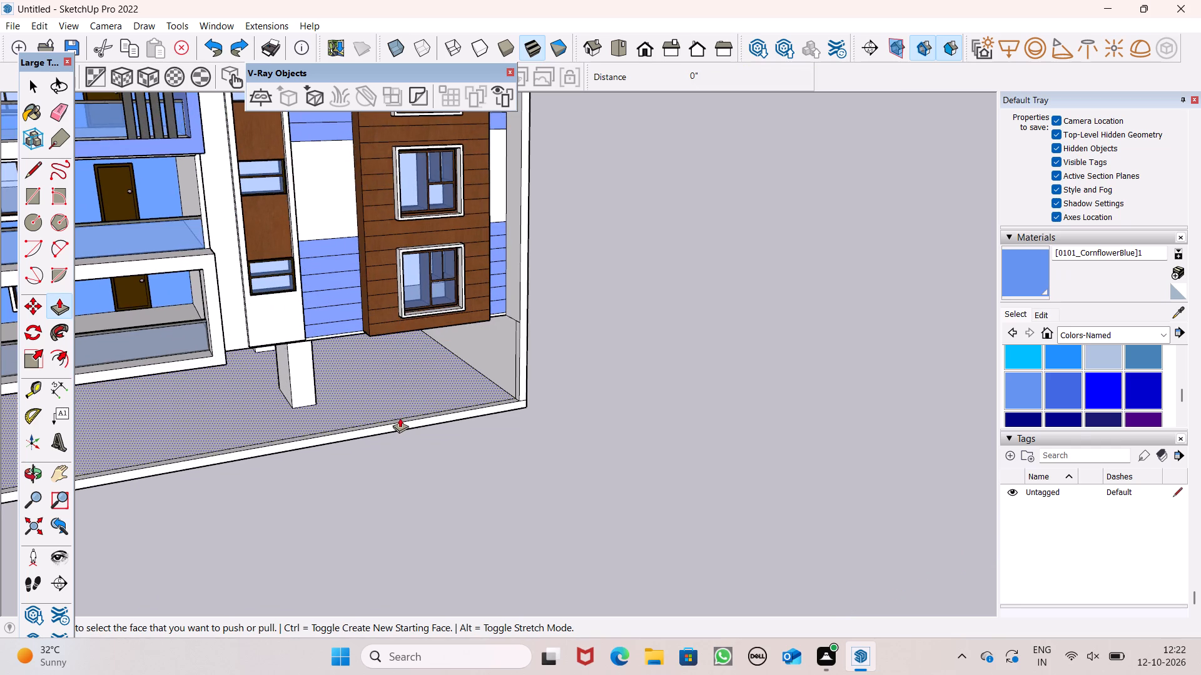
{"action": "scroll", "coordinate": [400, 417], "scroll_direction": "up", "scroll_amount": 2}
{"action": "middle_click_drag", "start_coordinate": [400, 421], "coordinate": [402, 494]}
{"action": "scroll", "coordinate": [355, 355], "scroll_direction": "down", "scroll_amount": 6}
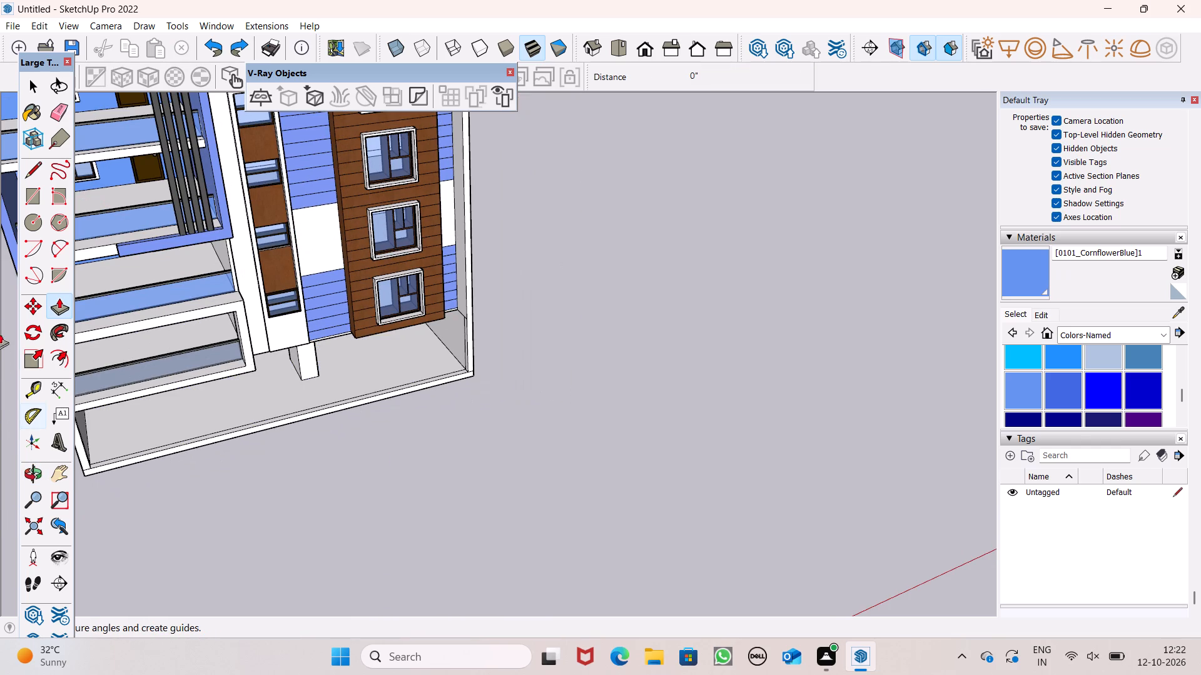
{"action": "left_click", "coordinate": [31, 169]}
{"action": "scroll", "coordinate": [286, 377], "scroll_direction": "up", "scroll_amount": 5}
{"action": "scroll", "coordinate": [319, 441], "scroll_direction": "up", "scroll_amount": 2}
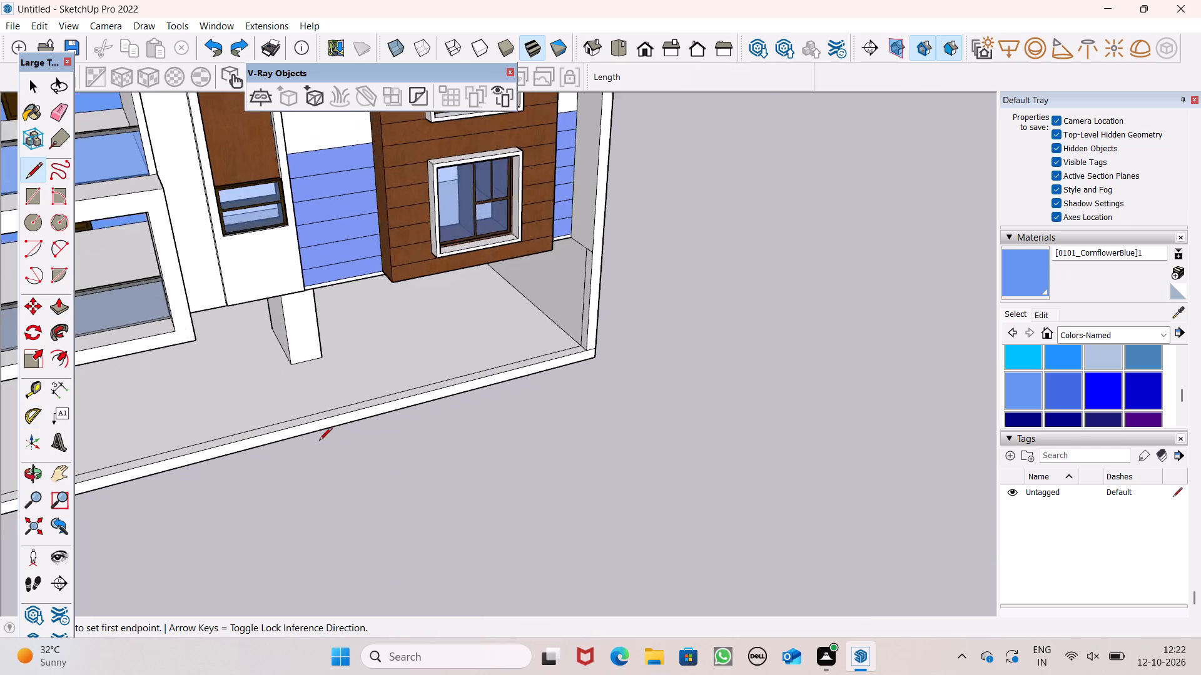
{"action": "scroll", "coordinate": [319, 441], "scroll_direction": "up", "scroll_amount": 8}
{"action": "left_click", "coordinate": [289, 404]}
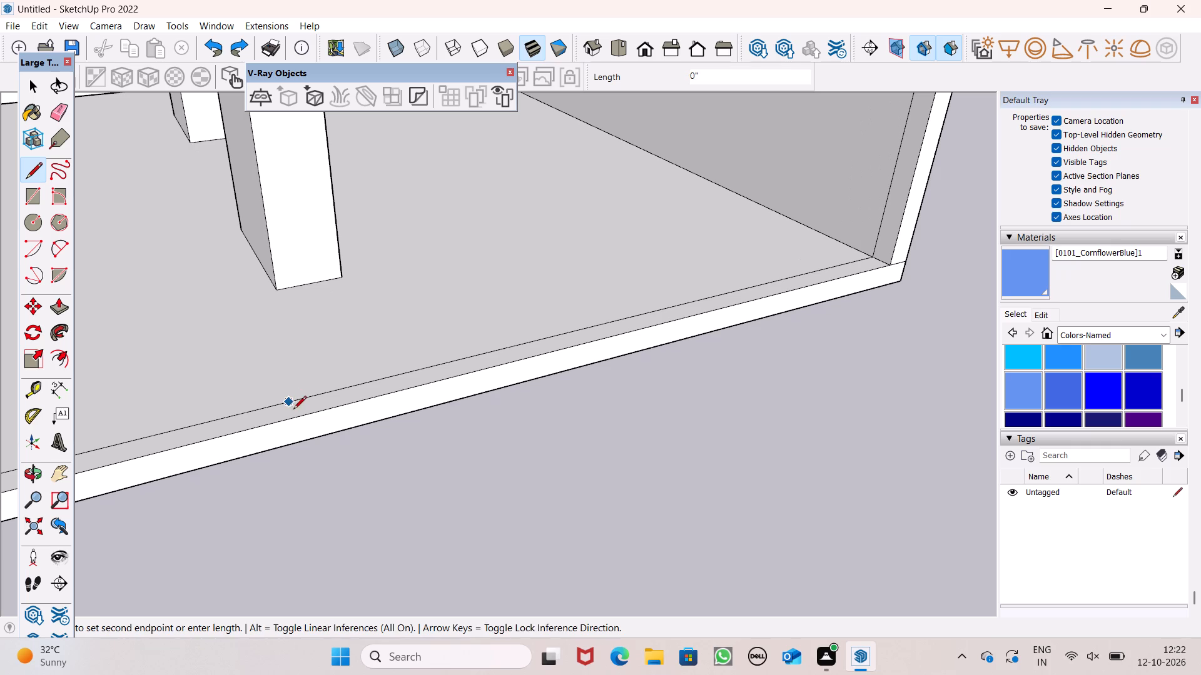
{"action": "left_click", "coordinate": [293, 416]}
{"action": "key", "text": "space"}
Push/Pull the split-off curb section below the brown facade up by 6' as a low front wall.
{"action": "left_click", "coordinate": [62, 309]}
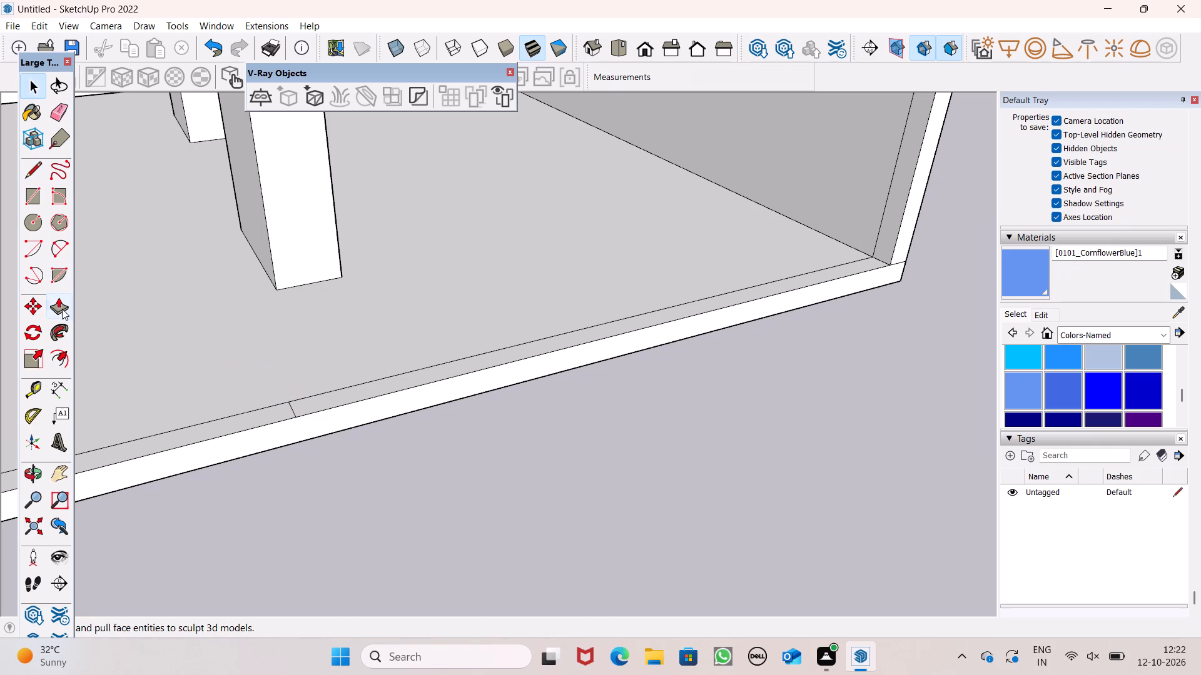
{"action": "left_click_drag", "start_coordinate": [370, 391], "coordinate": [362, 323]}
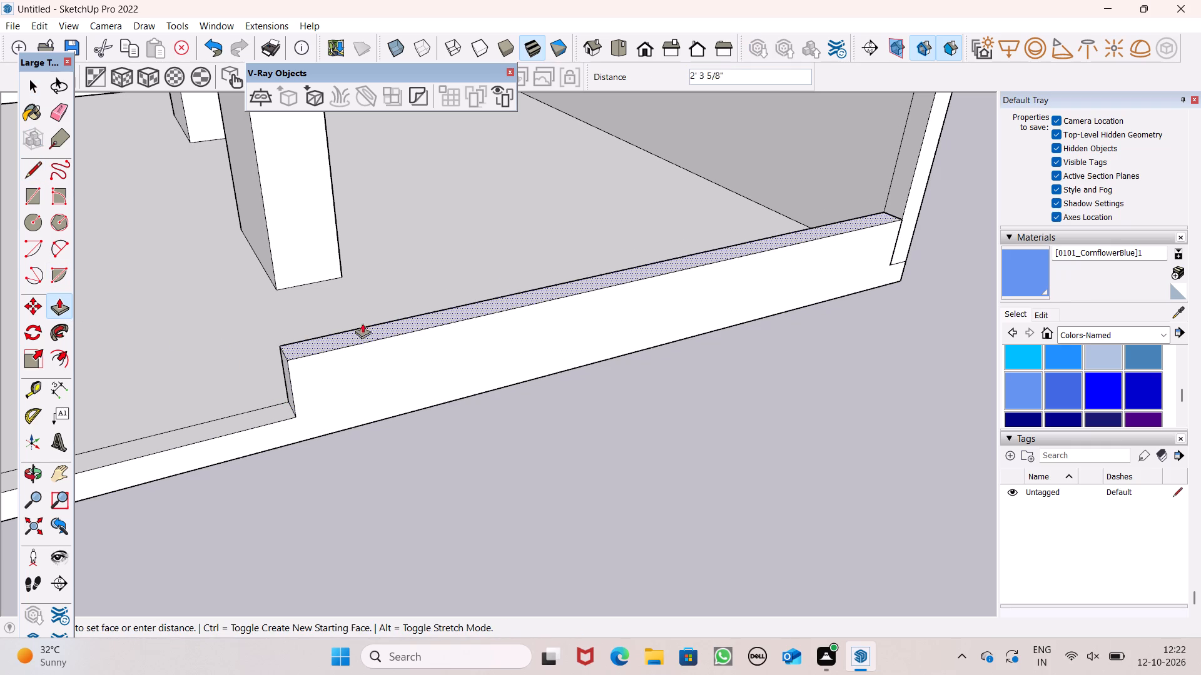
{"action": "left_click_drag", "start_coordinate": [362, 323], "coordinate": [356, 299]}
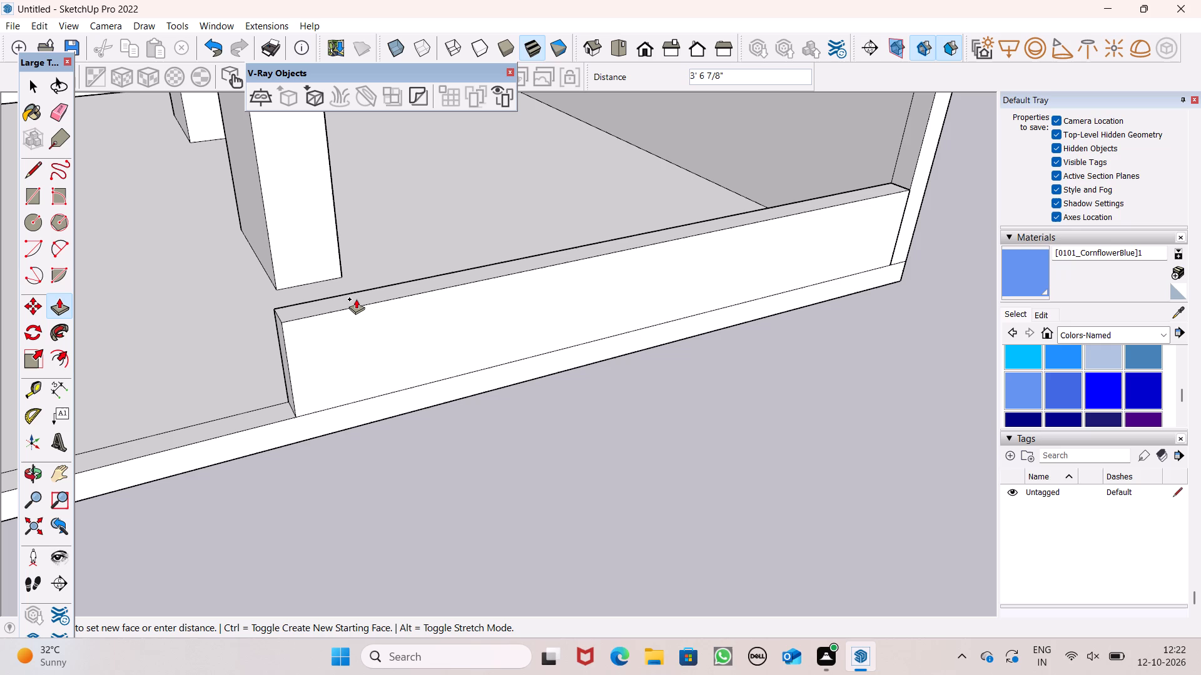
{"action": "left_click_drag", "start_coordinate": [356, 299], "coordinate": [356, 298]}
{"action": "type", "text": "6'"}
{"action": "key", "text": "Return"}
Push/Pull the low wall's free end face along the curb by about 2' 5 3/4" as a separate pier section.
{"action": "scroll", "coordinate": [356, 298], "scroll_direction": "down", "scroll_amount": 7}
{"action": "middle_click_drag", "start_coordinate": [362, 321], "coordinate": [390, 259]}
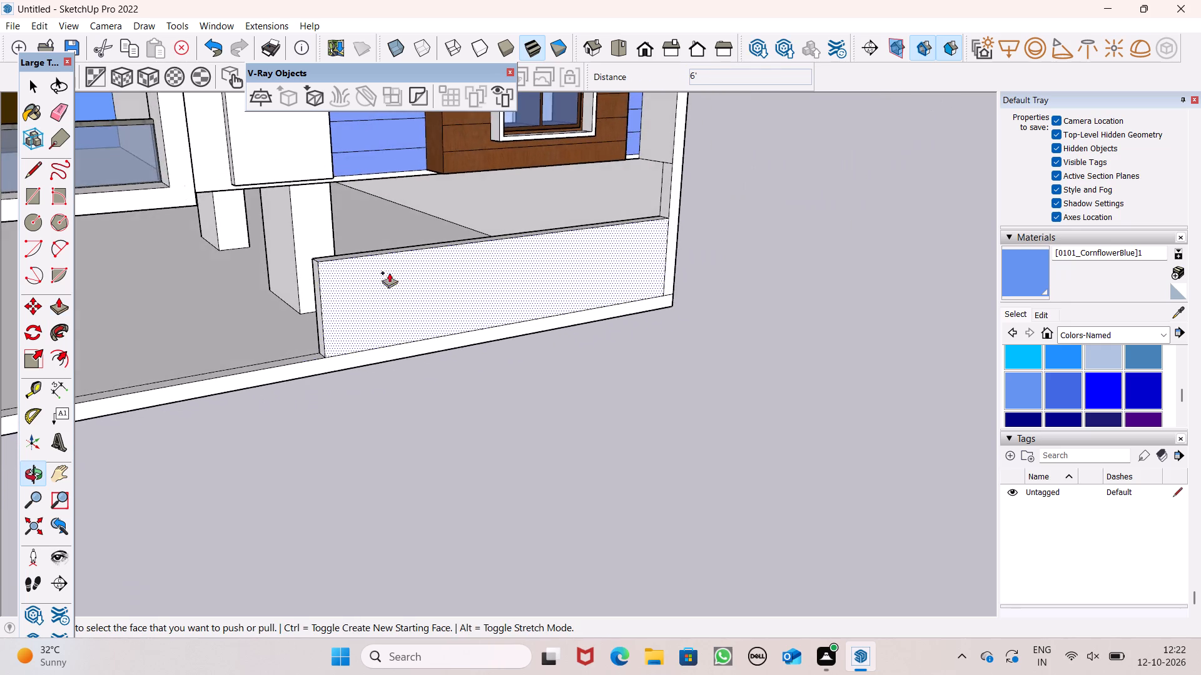
{"action": "scroll", "coordinate": [325, 304], "scroll_direction": "up", "scroll_amount": 6}
{"action": "left_click_drag", "start_coordinate": [313, 308], "coordinate": [280, 318]}
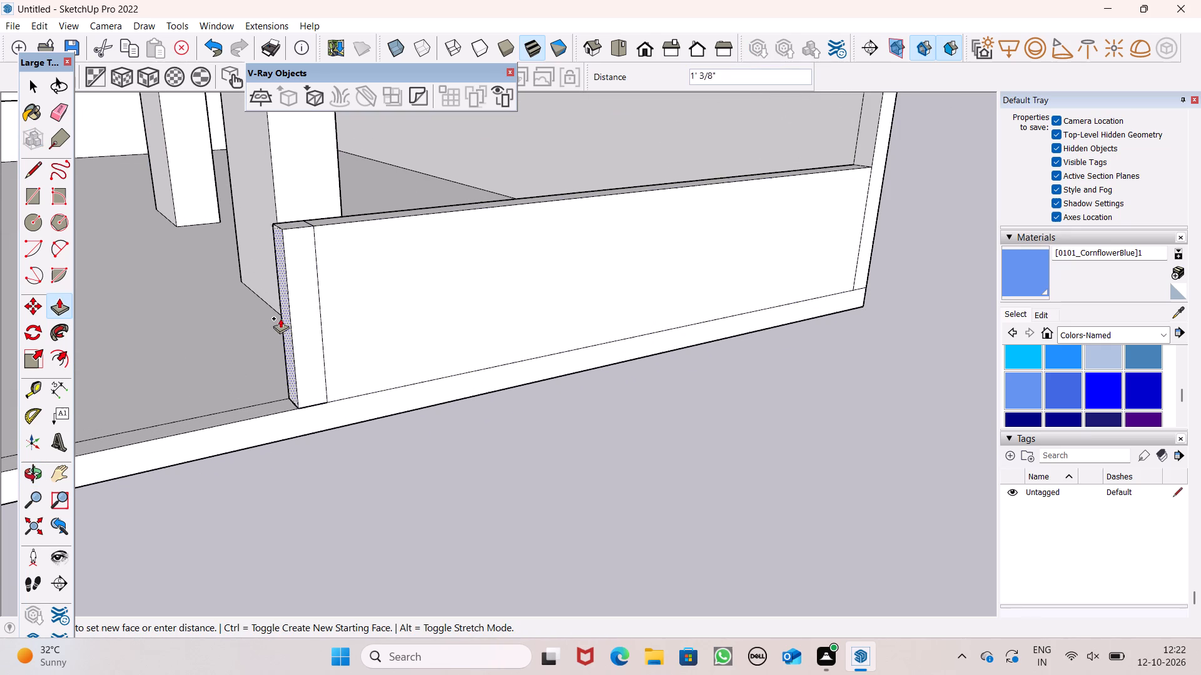
{"action": "left_click_drag", "start_coordinate": [280, 318], "coordinate": [242, 339]}
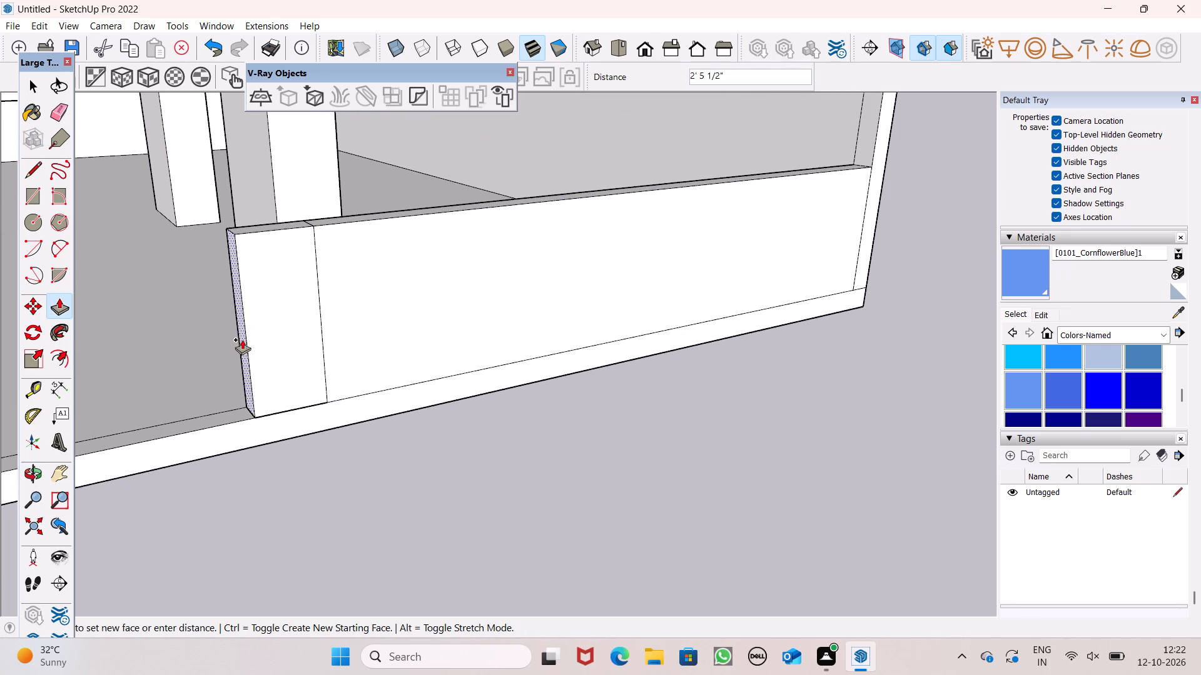
{"action": "left_click_drag", "start_coordinate": [242, 339], "coordinate": [241, 340]}
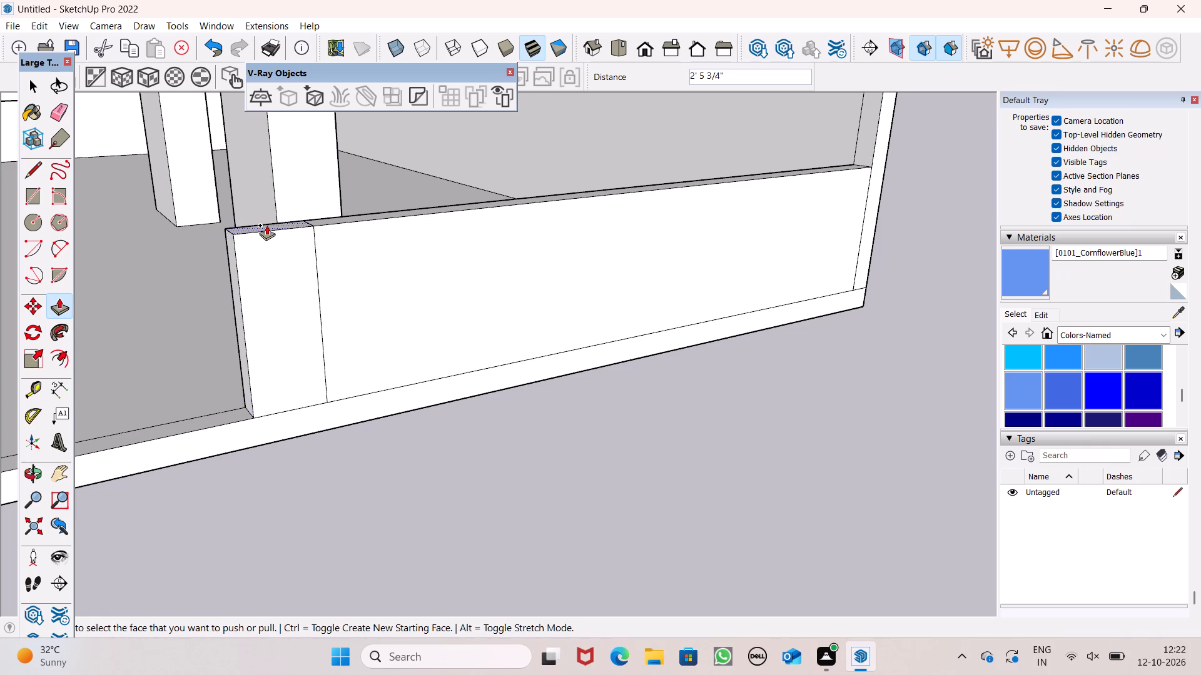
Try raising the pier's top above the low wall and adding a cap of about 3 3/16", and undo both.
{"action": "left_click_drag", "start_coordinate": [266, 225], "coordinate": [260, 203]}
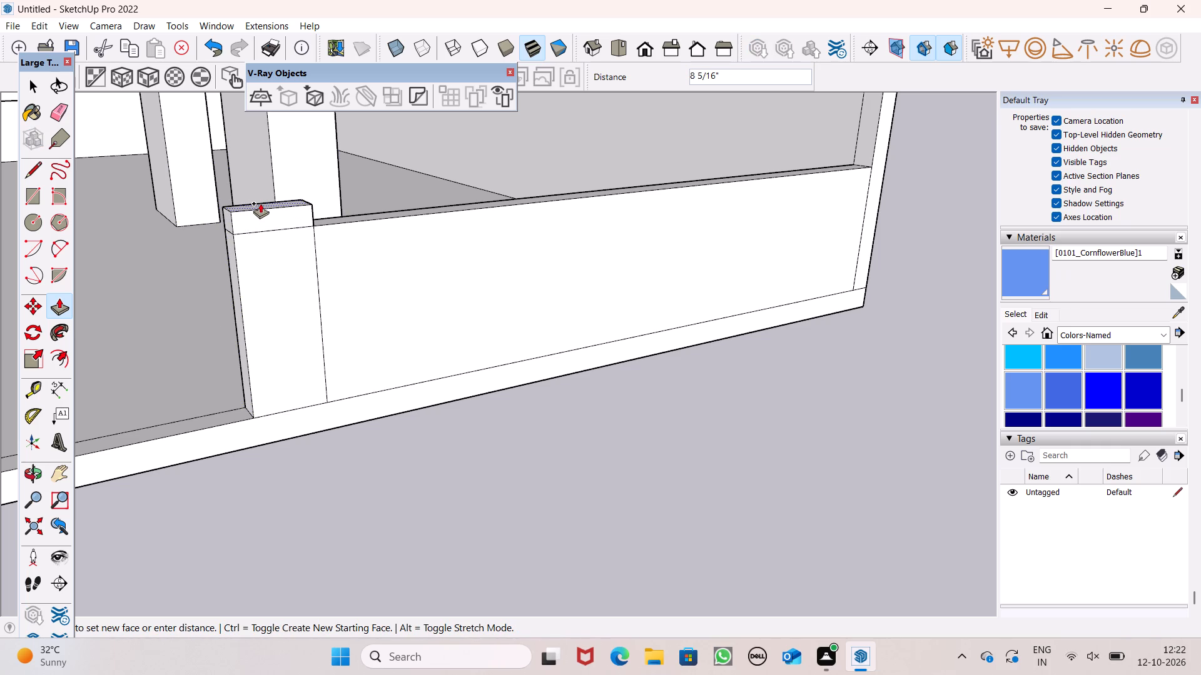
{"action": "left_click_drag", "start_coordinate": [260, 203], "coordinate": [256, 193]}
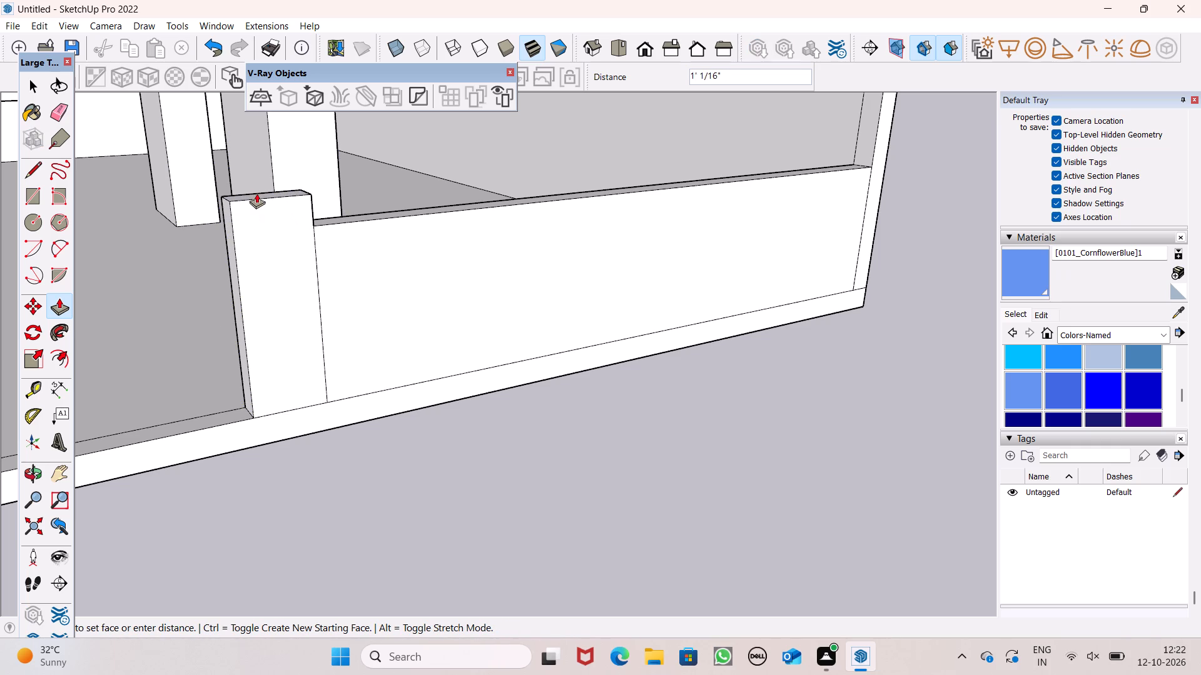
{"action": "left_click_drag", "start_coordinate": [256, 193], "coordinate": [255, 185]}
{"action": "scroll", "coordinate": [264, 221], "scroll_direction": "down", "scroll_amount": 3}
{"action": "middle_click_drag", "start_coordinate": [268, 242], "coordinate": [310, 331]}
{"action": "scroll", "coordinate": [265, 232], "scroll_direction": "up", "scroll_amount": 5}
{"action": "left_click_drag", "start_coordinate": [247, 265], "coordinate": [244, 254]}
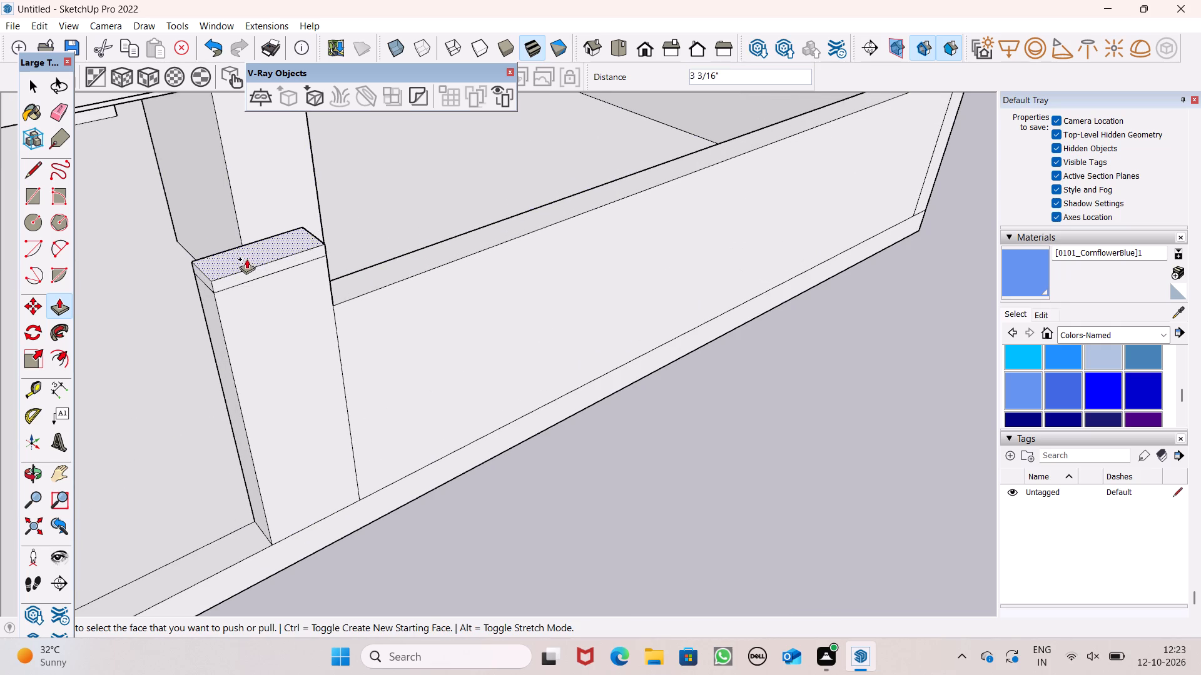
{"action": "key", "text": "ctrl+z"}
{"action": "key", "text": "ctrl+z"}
Push/Pull the pier's top face up above the low wall by about 11 13/16".
{"action": "left_click_drag", "start_coordinate": [270, 307], "coordinate": [261, 279]}
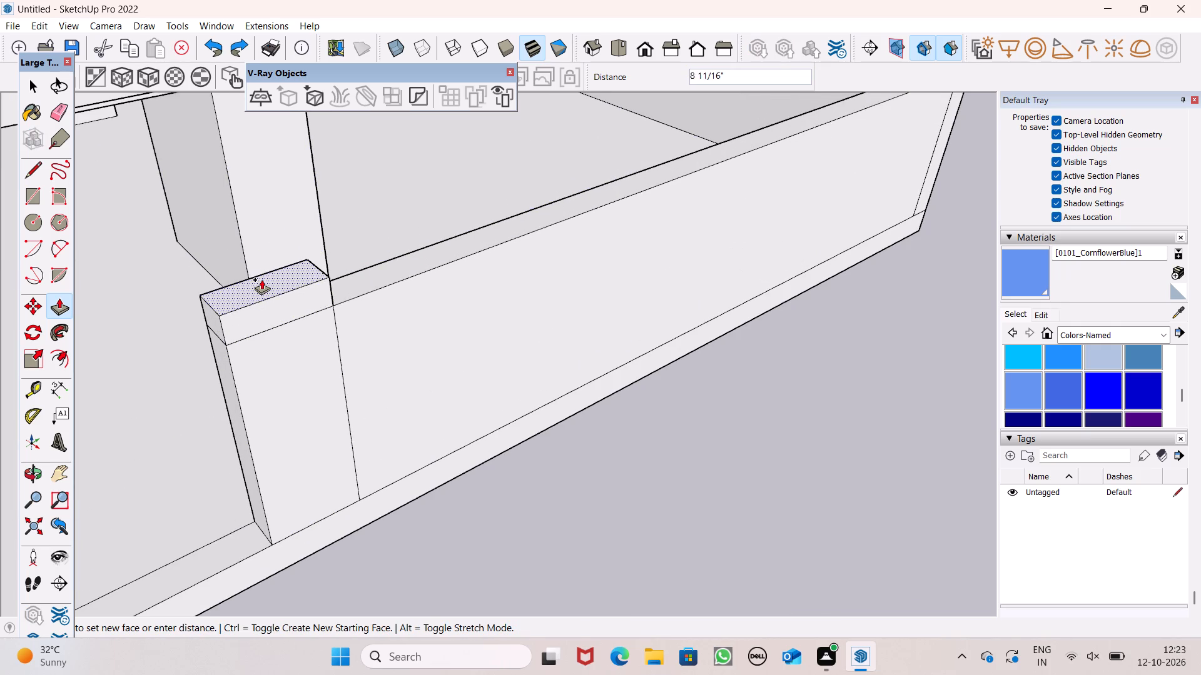
{"action": "left_click_drag", "start_coordinate": [261, 279], "coordinate": [259, 269]}
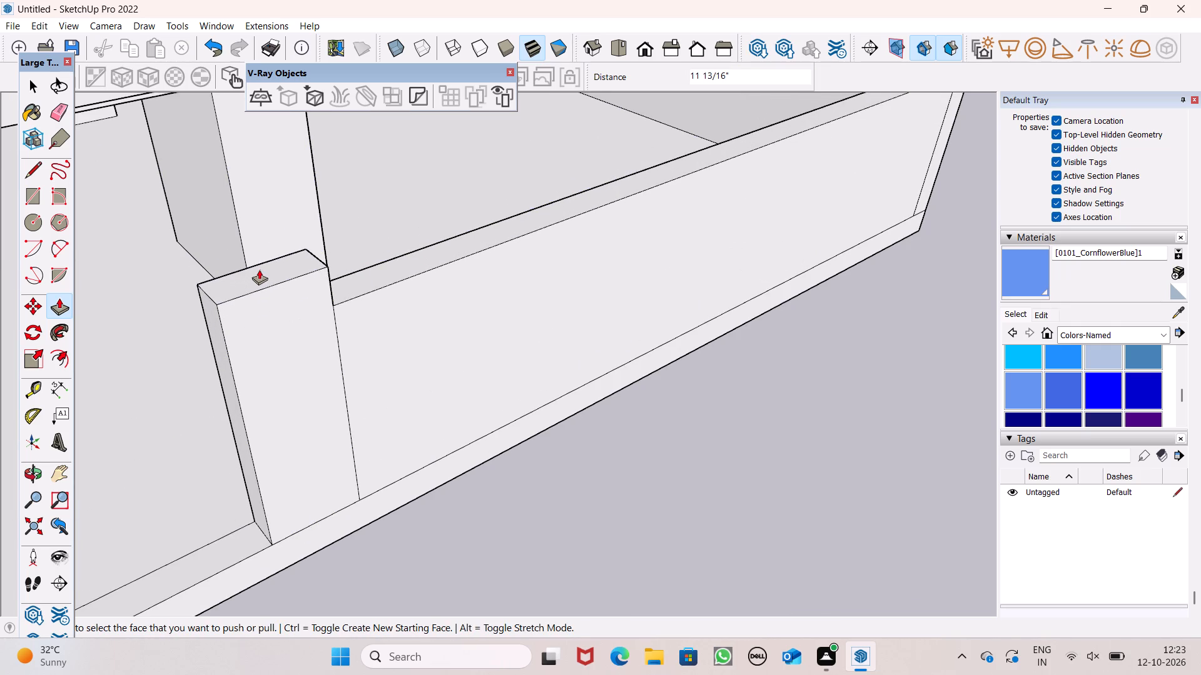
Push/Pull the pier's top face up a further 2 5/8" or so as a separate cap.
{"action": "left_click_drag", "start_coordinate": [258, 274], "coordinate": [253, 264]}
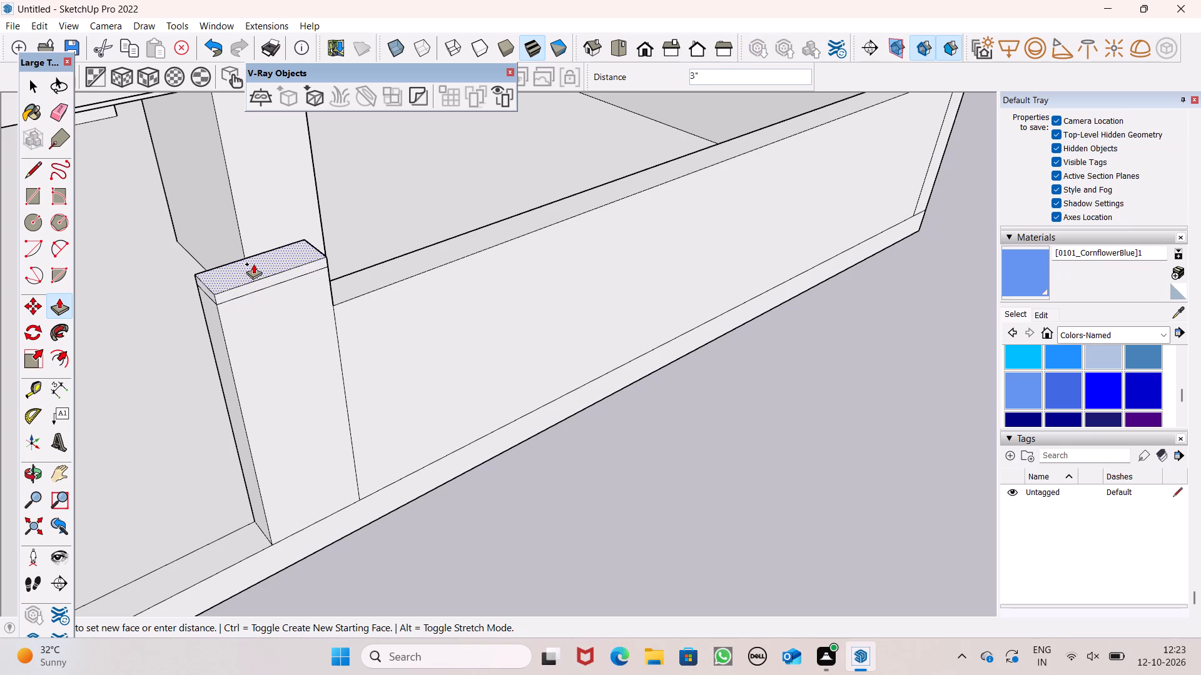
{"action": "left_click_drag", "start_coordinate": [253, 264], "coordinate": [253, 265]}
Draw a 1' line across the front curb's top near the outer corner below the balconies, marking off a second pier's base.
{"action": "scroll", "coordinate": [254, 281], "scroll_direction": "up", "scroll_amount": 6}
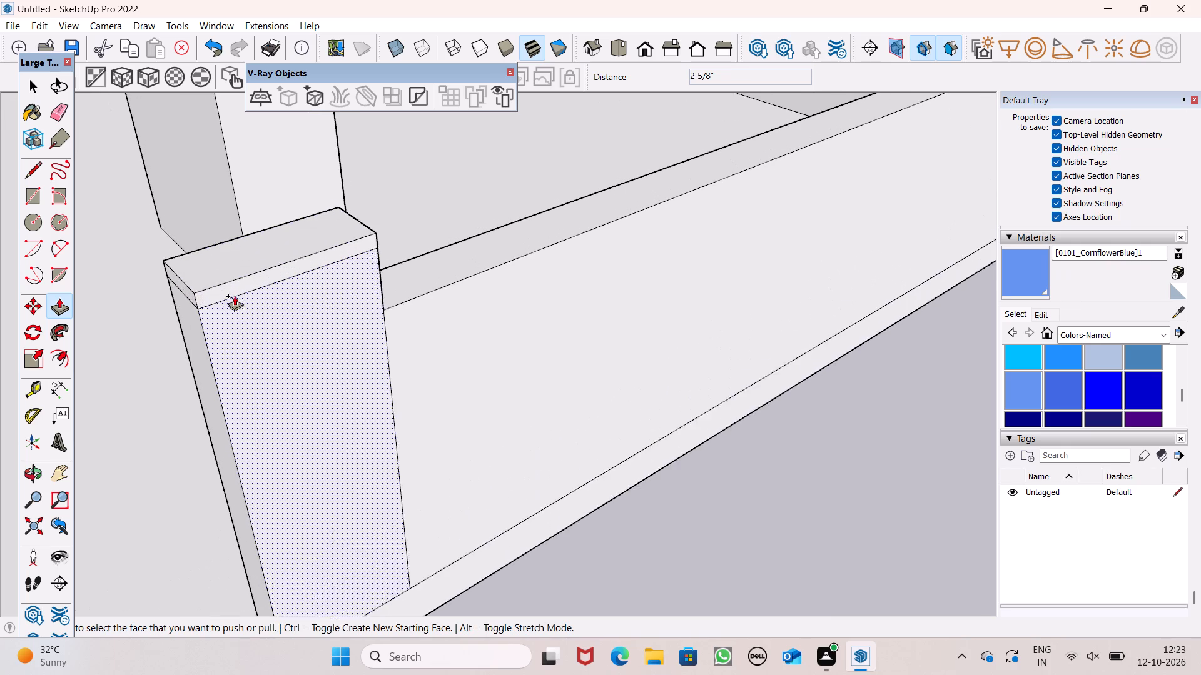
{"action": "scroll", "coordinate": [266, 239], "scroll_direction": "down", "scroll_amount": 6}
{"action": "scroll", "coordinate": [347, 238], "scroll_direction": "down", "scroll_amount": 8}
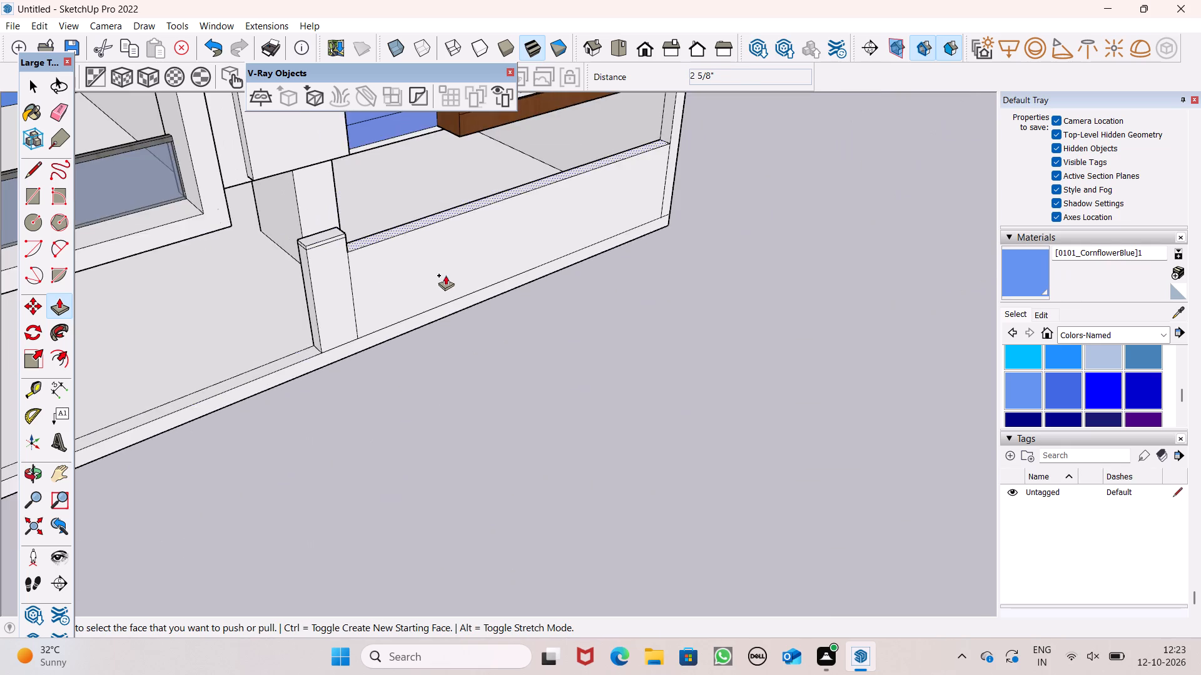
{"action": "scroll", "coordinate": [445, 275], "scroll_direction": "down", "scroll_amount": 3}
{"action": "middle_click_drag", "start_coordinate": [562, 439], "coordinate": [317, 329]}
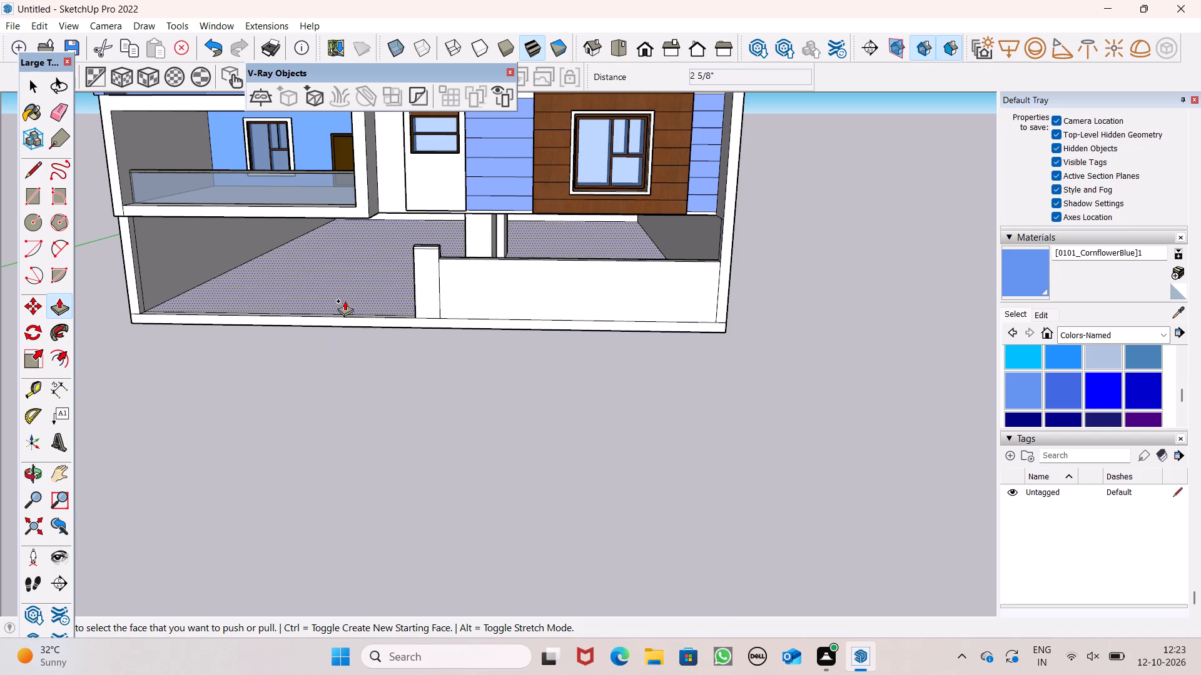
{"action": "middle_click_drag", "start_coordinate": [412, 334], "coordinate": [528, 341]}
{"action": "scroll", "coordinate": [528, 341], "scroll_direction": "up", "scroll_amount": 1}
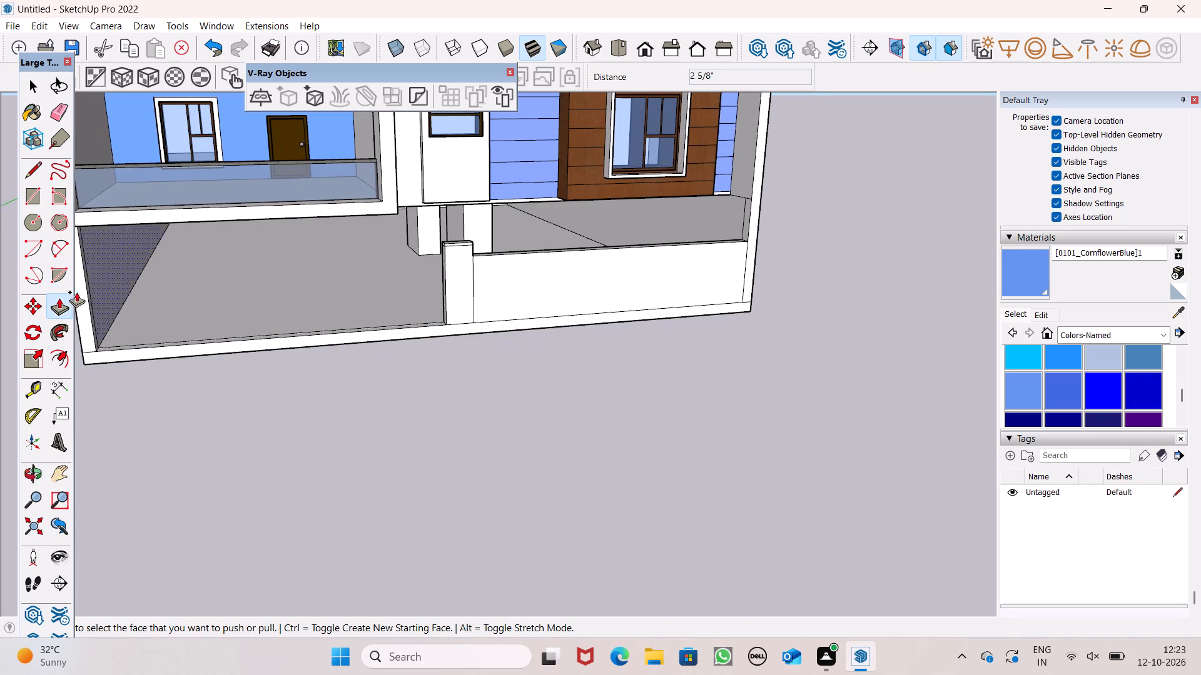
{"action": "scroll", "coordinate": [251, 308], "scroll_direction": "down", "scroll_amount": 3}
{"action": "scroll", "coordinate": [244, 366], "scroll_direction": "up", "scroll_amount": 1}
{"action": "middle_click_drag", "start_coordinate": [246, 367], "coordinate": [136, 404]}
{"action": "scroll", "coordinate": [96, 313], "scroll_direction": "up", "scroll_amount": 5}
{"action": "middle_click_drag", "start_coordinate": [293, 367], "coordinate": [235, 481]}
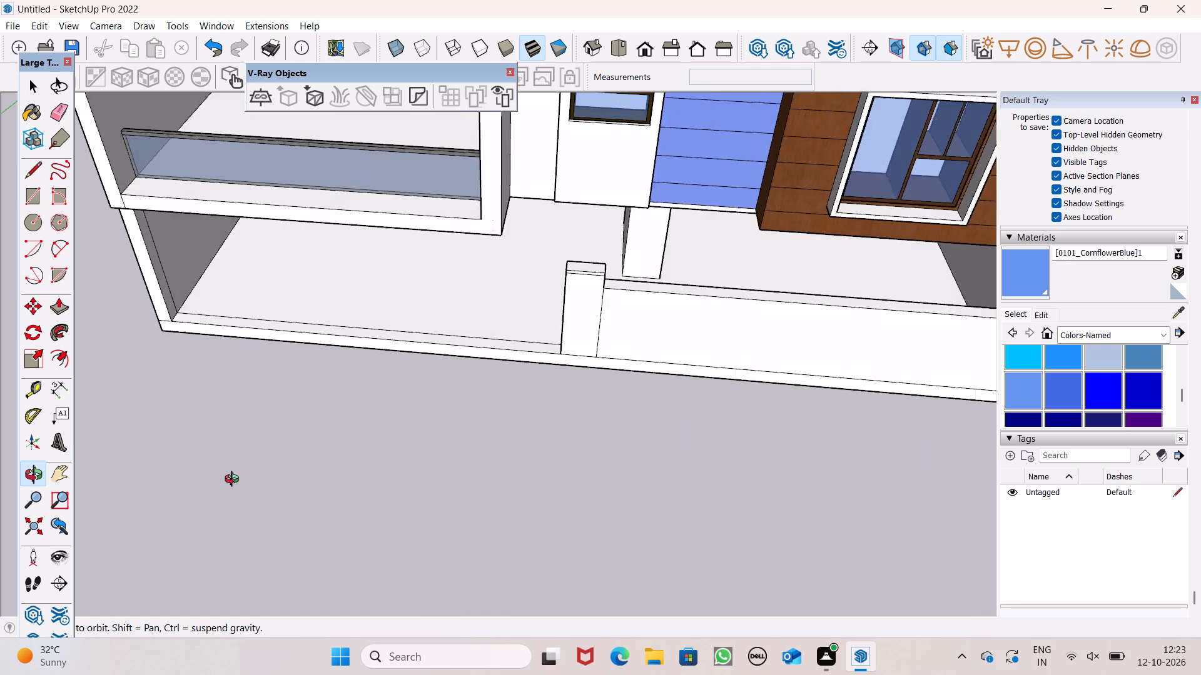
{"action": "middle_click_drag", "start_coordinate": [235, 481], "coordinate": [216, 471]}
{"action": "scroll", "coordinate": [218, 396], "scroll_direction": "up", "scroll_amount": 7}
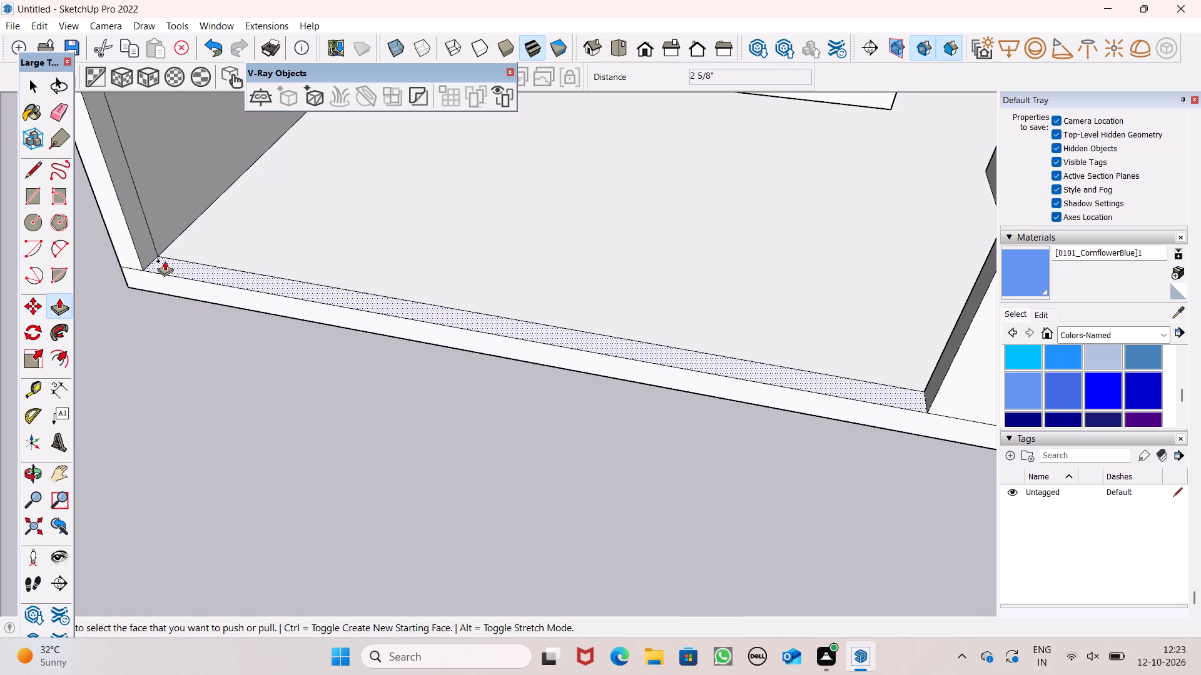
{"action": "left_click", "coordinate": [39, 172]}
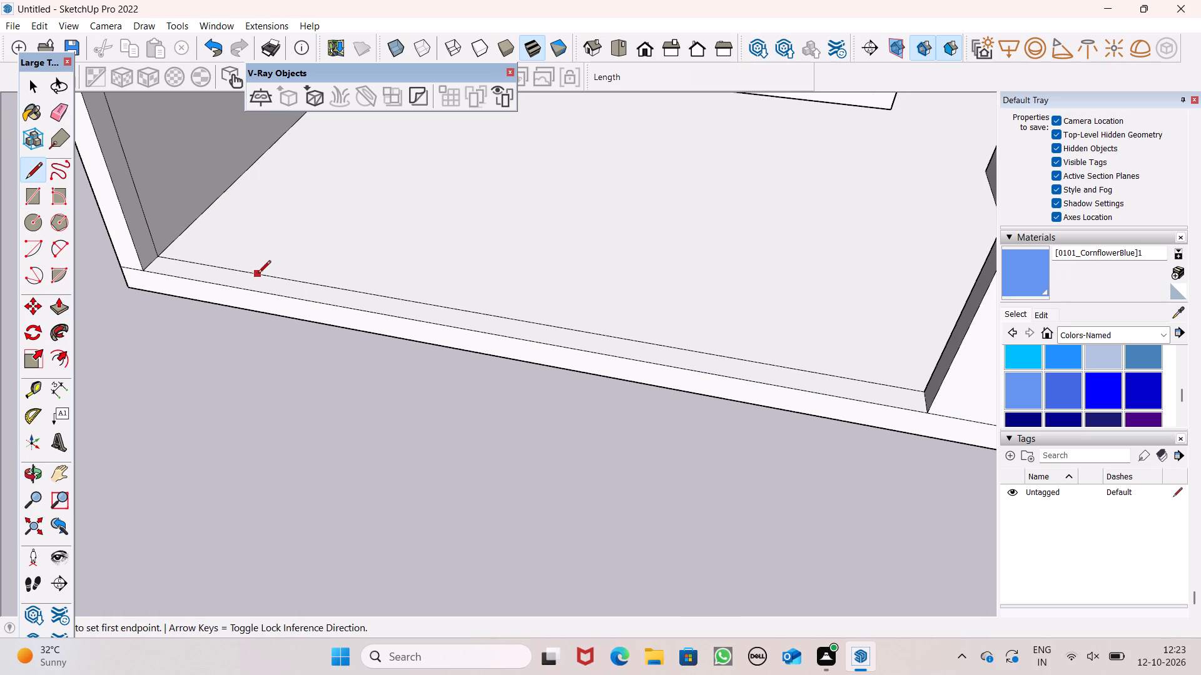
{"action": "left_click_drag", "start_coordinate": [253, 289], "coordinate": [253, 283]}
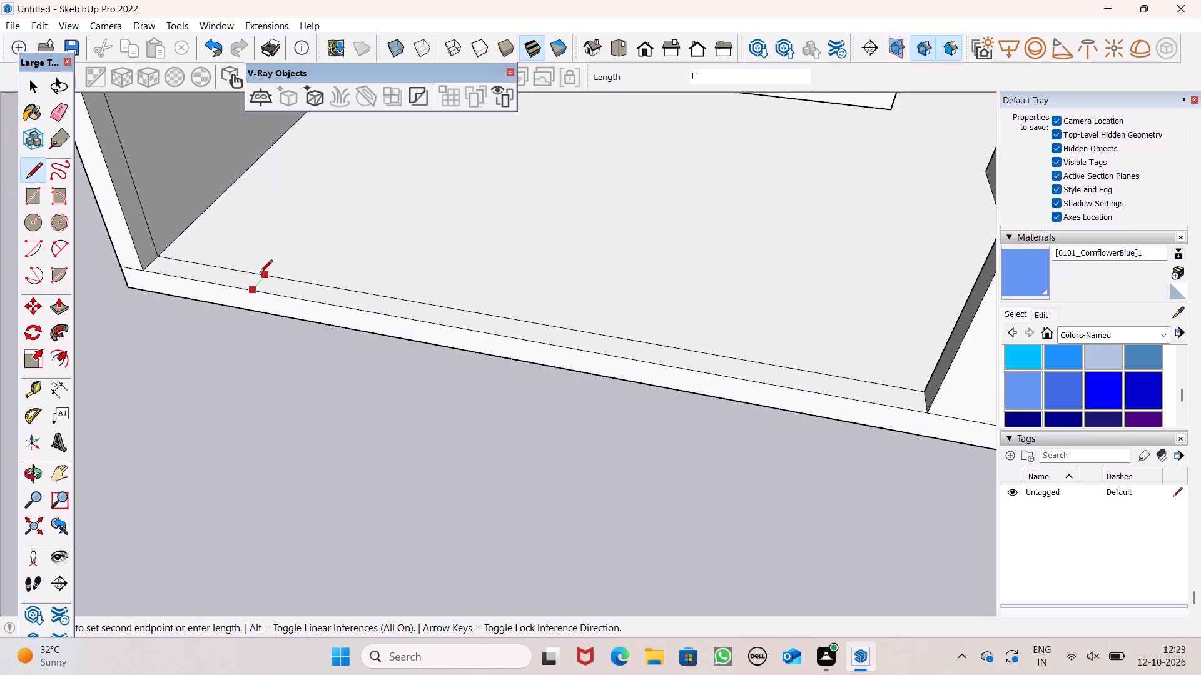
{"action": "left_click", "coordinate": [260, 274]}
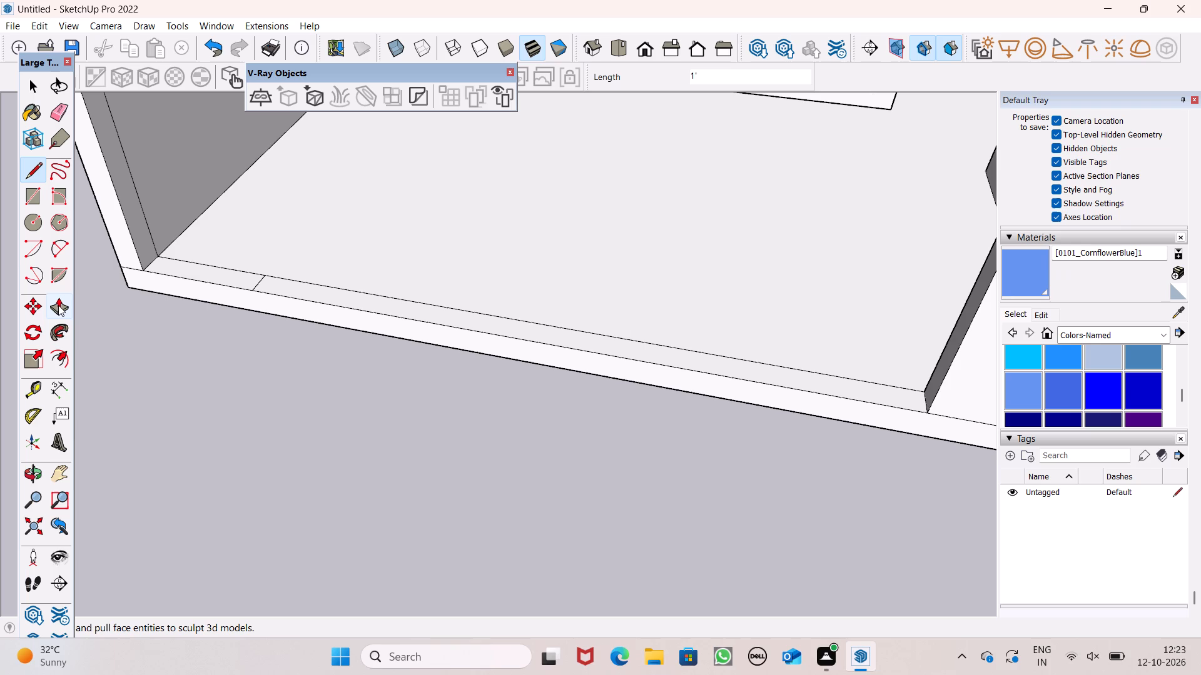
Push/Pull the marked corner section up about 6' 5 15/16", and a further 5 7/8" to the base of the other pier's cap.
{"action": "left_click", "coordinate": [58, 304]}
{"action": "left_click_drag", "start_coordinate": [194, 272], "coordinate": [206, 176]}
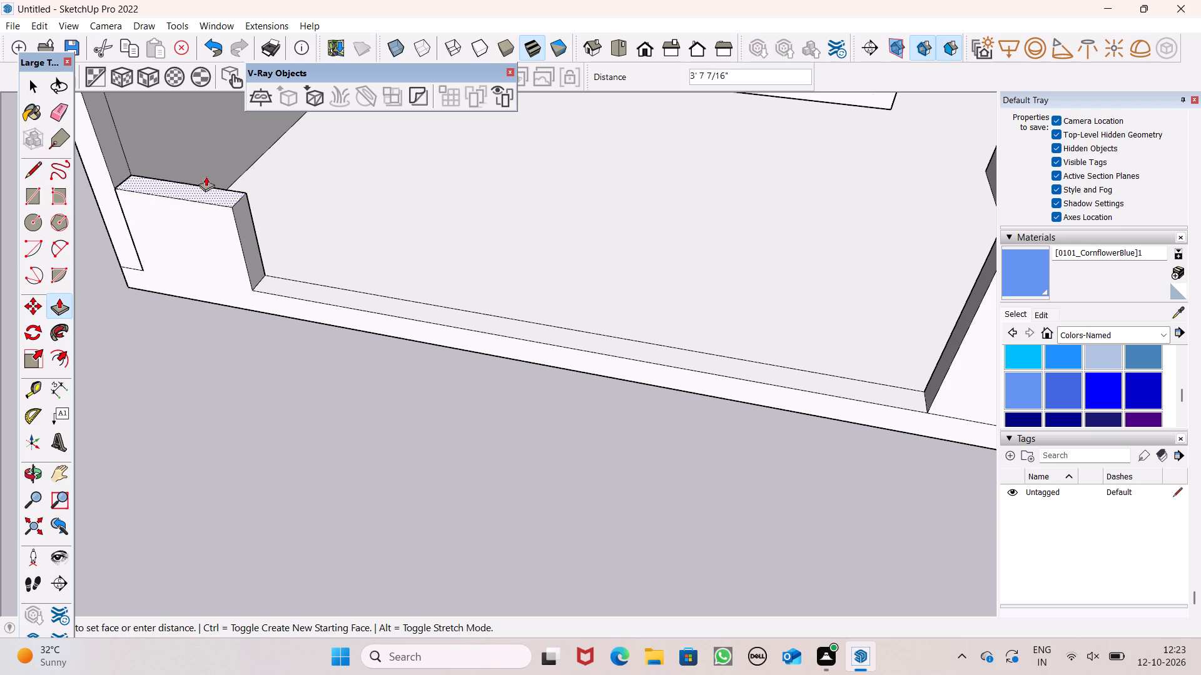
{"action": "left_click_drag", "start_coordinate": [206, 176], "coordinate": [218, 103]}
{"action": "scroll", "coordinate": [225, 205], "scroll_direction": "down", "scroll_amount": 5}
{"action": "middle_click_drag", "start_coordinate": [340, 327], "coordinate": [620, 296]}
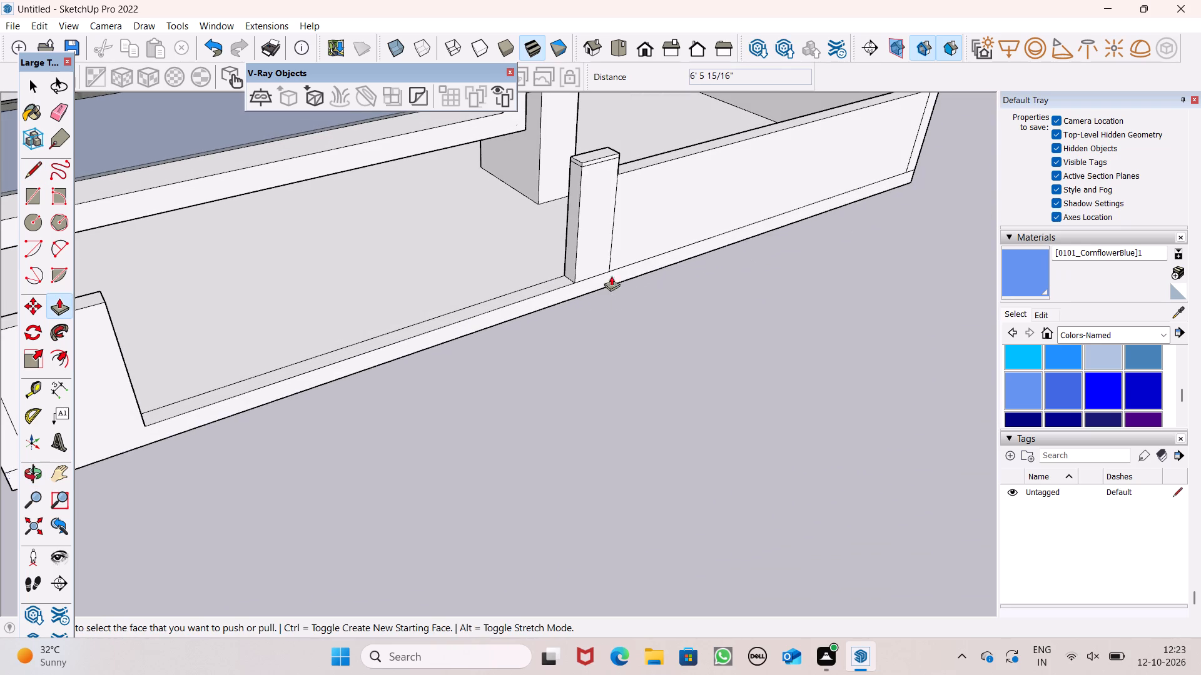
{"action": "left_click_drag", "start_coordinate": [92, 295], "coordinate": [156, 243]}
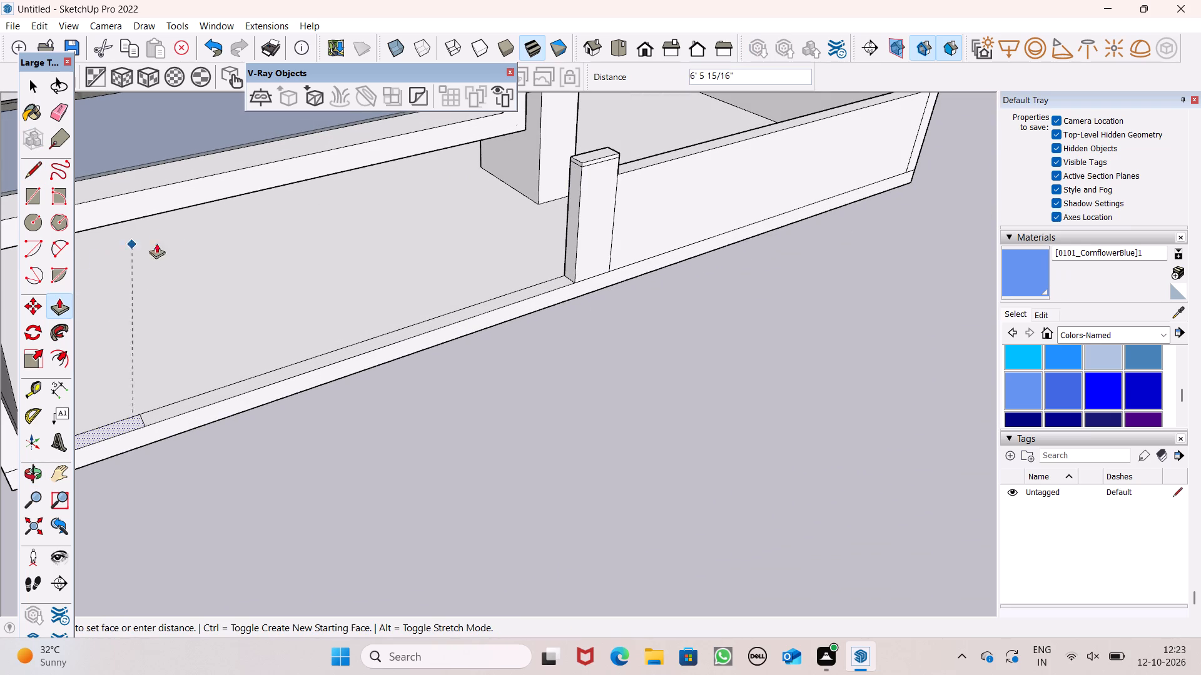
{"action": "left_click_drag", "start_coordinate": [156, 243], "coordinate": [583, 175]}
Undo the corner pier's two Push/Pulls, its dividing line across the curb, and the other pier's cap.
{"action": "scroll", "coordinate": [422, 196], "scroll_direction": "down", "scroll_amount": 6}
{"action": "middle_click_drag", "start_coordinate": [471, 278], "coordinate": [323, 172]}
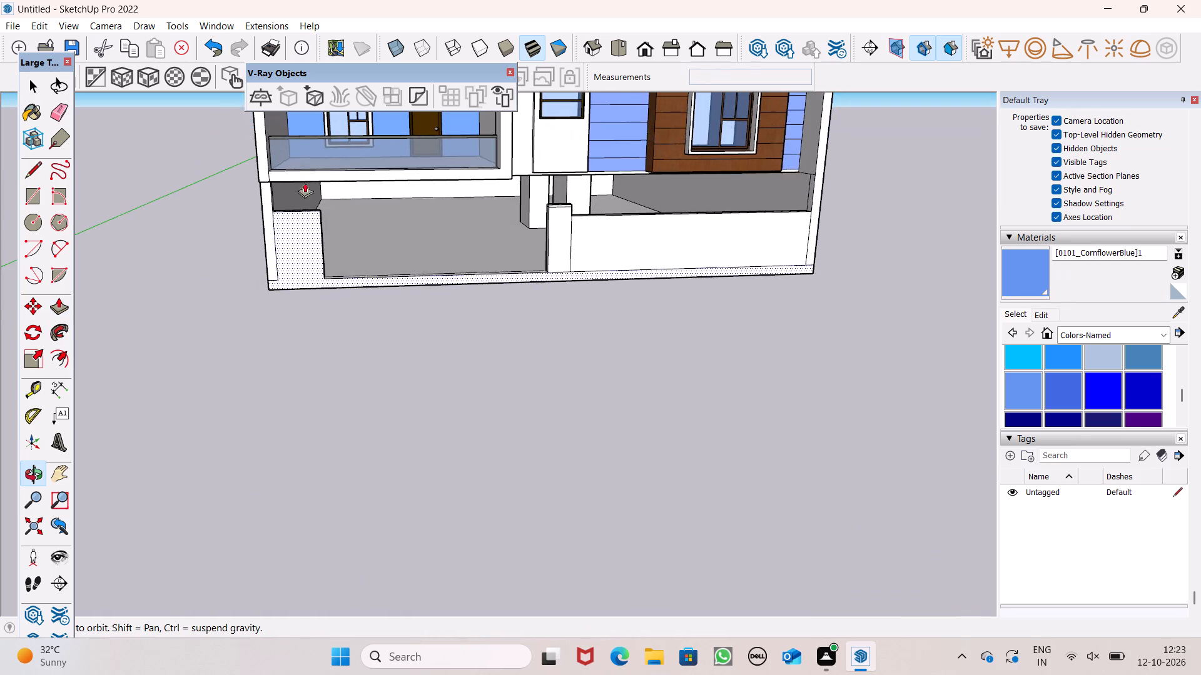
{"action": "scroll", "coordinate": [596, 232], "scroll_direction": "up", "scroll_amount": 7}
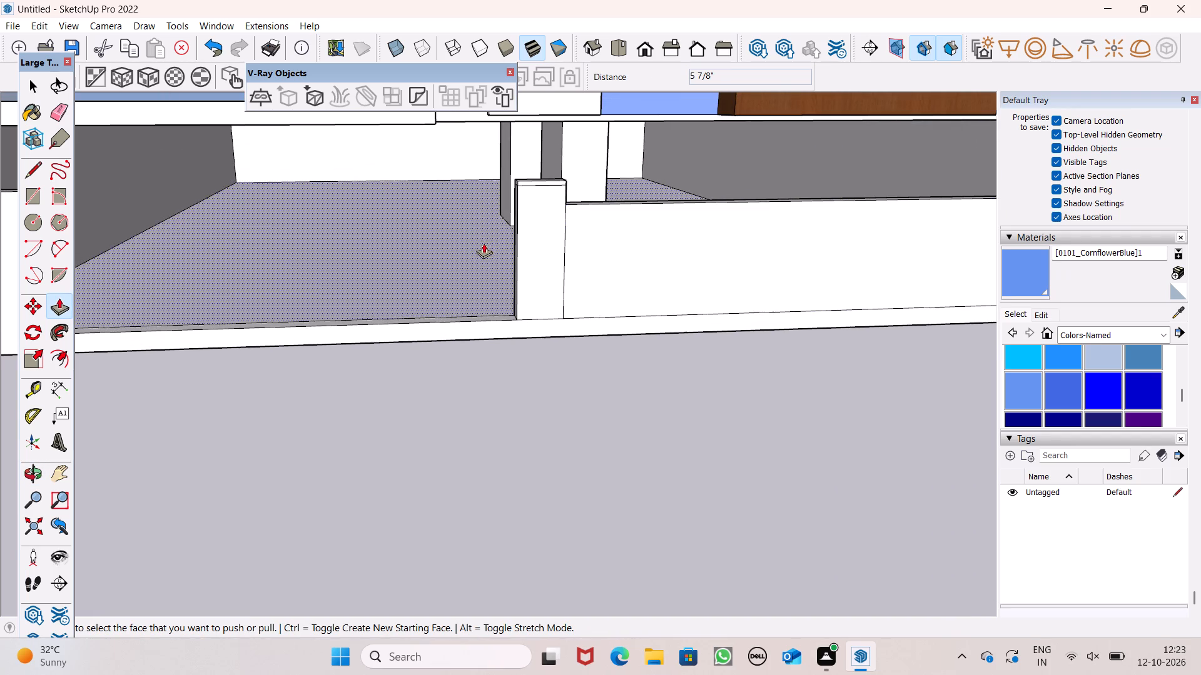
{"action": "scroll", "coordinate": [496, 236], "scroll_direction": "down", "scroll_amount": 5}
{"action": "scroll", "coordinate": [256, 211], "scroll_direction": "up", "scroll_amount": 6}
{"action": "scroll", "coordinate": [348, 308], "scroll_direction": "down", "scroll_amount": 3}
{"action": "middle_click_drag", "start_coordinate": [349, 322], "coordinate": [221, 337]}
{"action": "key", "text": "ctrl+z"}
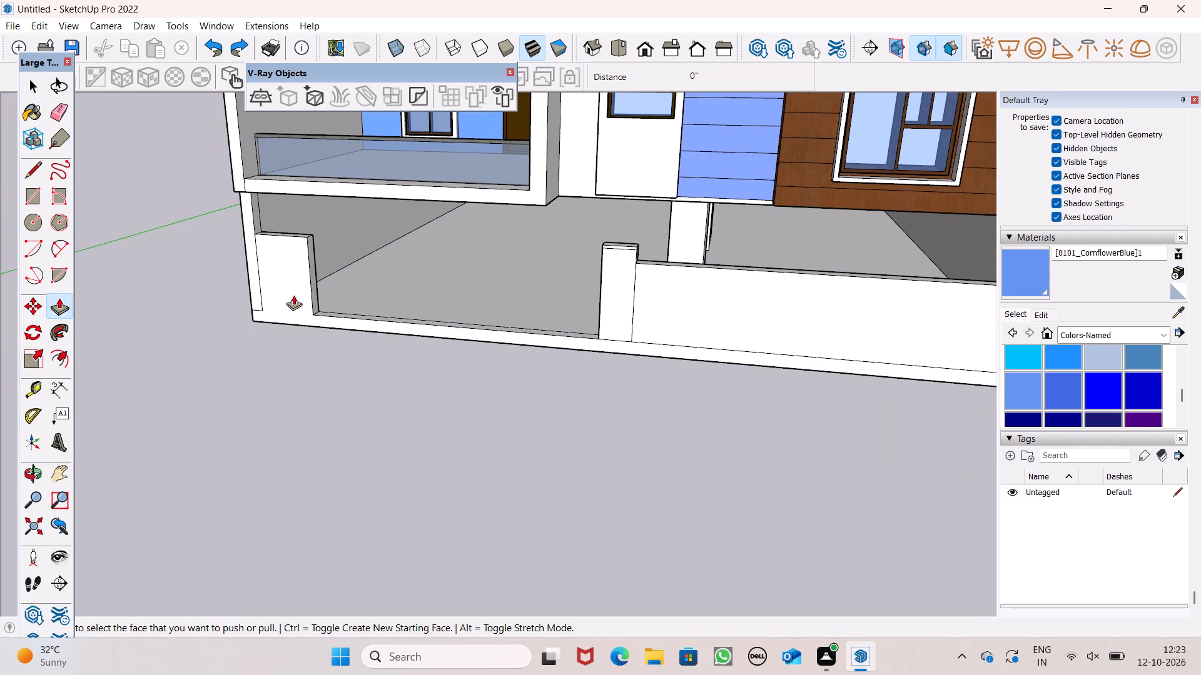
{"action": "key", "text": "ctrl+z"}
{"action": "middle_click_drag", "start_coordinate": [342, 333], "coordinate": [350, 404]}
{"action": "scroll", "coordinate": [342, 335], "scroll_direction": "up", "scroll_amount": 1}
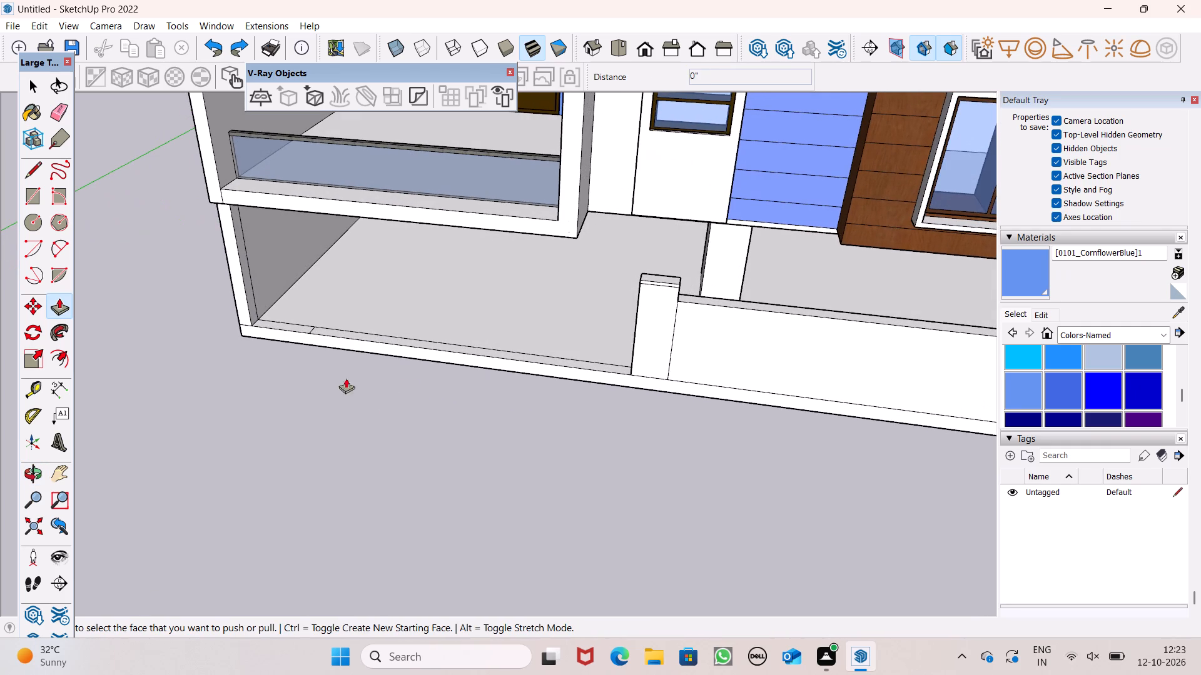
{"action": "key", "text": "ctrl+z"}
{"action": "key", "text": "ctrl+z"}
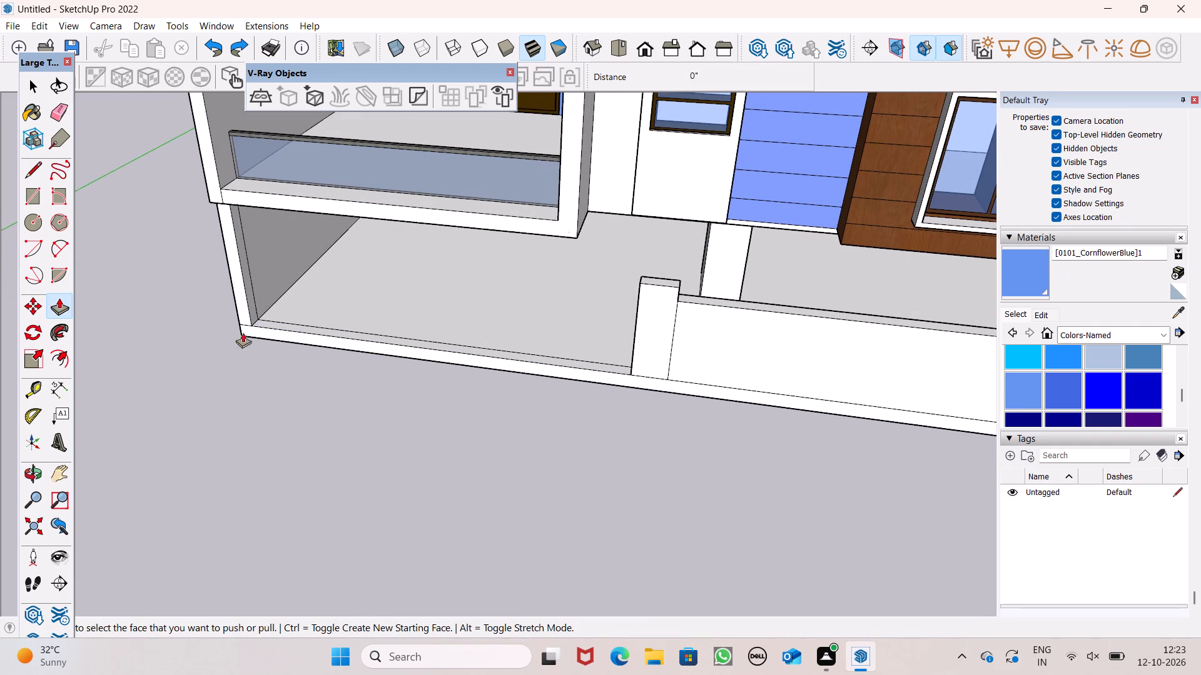
Draw a 1' line across the front curb's top near the outer corner below the balconies, marking off the corner pier's base.
{"action": "scroll", "coordinate": [292, 324], "scroll_direction": "up", "scroll_amount": 1}
{"action": "left_click", "coordinate": [41, 168]}
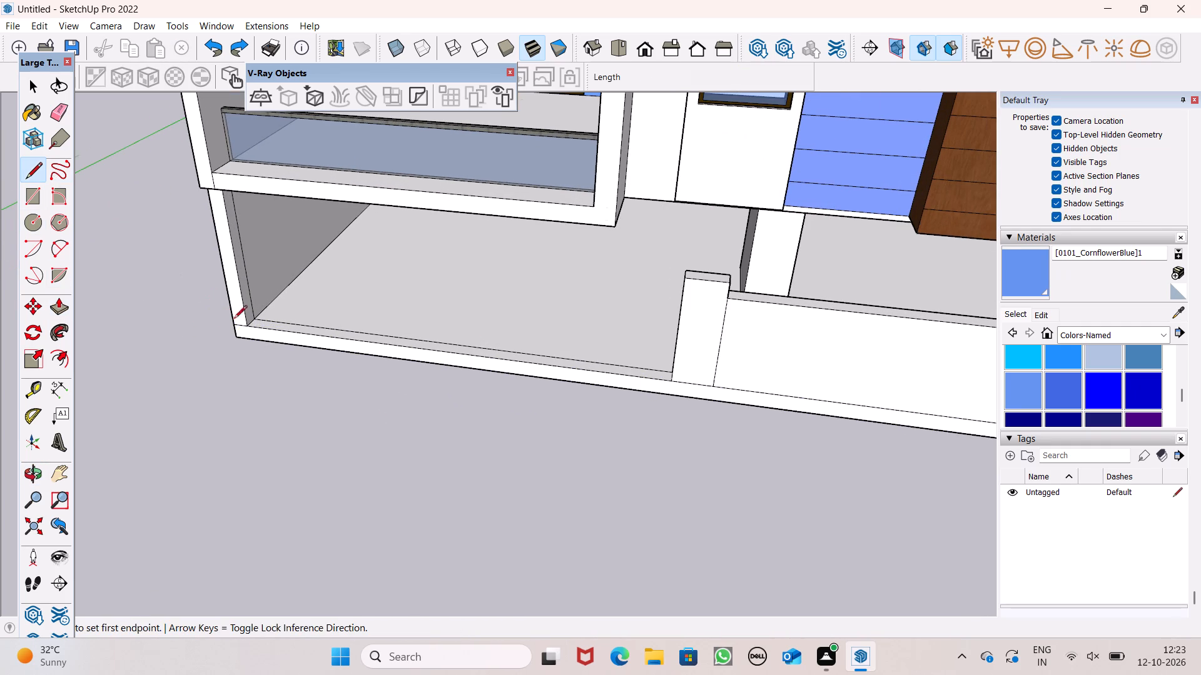
{"action": "scroll", "coordinate": [241, 322], "scroll_direction": "up", "scroll_amount": 6}
{"action": "left_click", "coordinate": [348, 335]}
{"action": "left_click", "coordinate": [357, 319]}
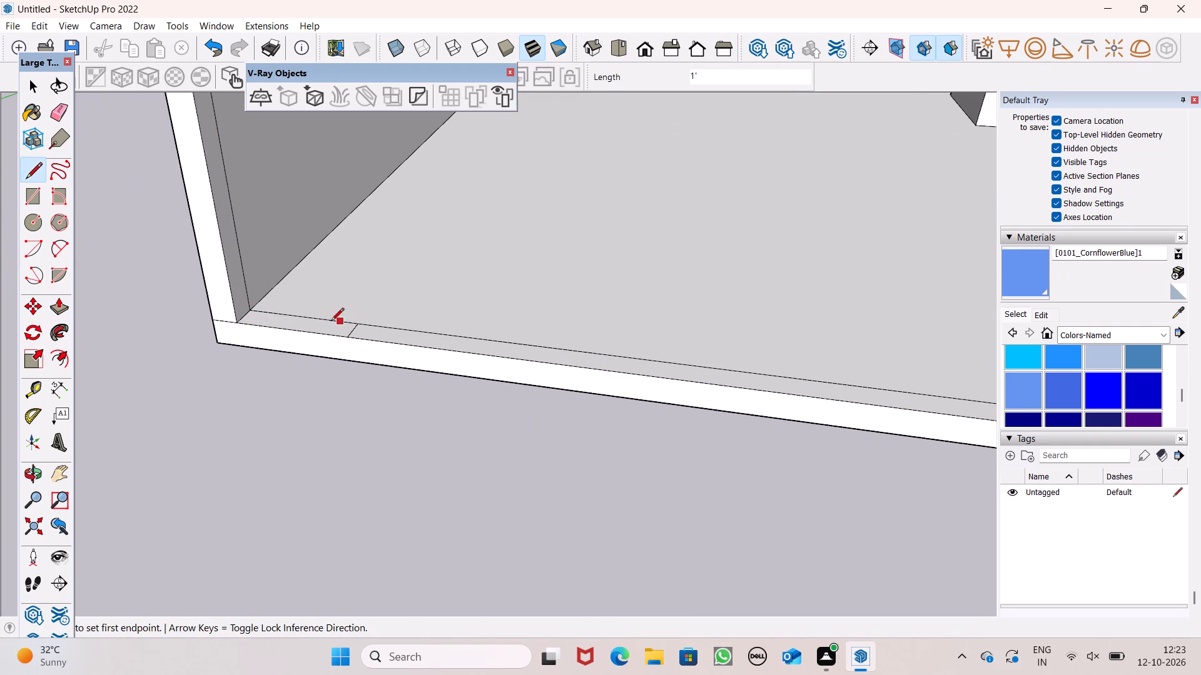
{"action": "key", "text": "space"}
Push/Pull the marked corner section up about 6' 11 13/16" to form a pier level with the other pier's top.
{"action": "scroll", "coordinate": [298, 348], "scroll_direction": "down", "scroll_amount": 7}
{"action": "left_click", "coordinate": [60, 301]}
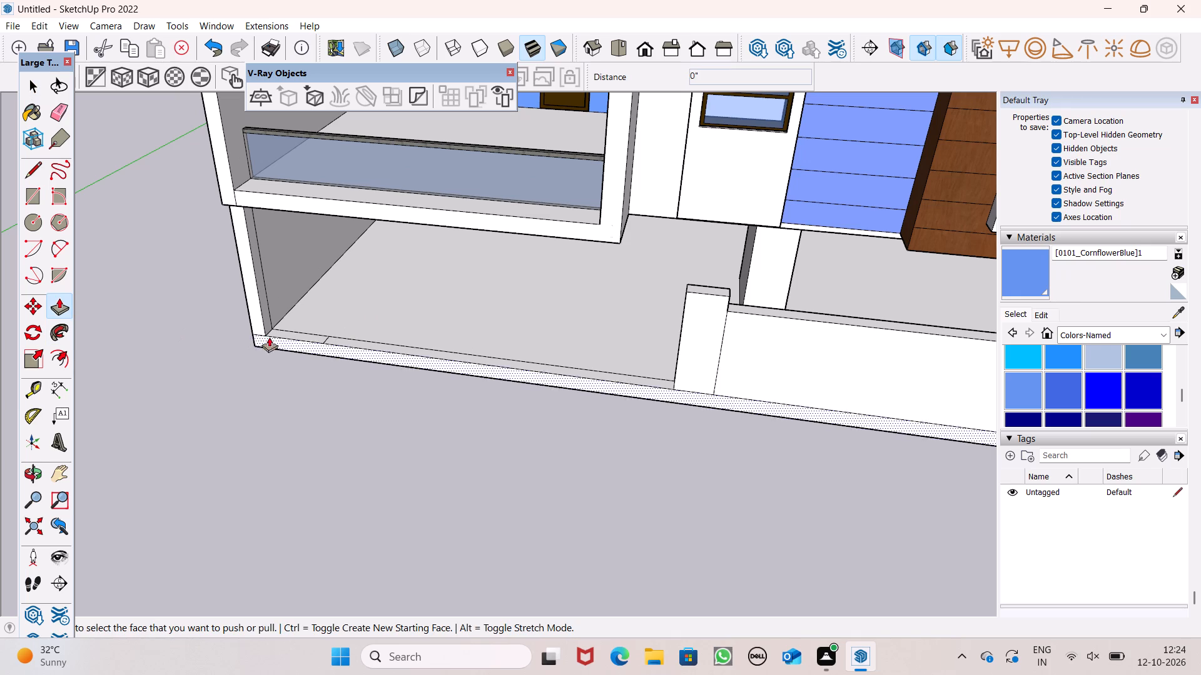
{"action": "left_click_drag", "start_coordinate": [301, 333], "coordinate": [329, 300], "text": "ctrl"}
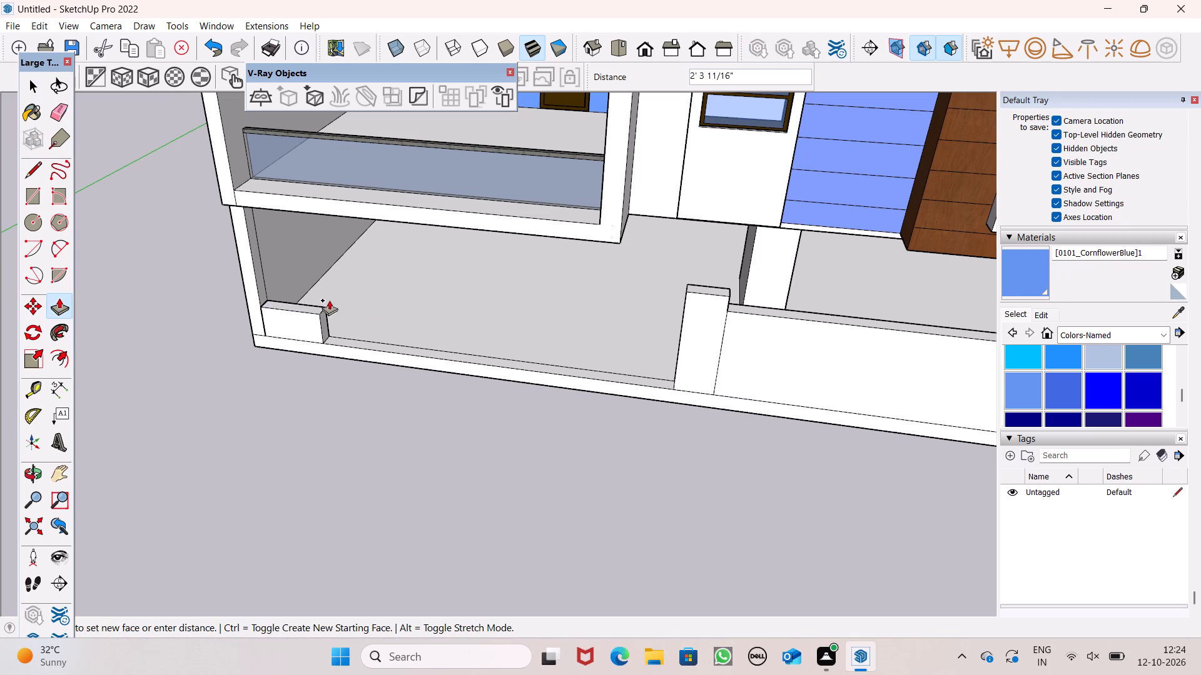
{"action": "left_click_drag", "start_coordinate": [329, 300], "coordinate": [688, 289], "text": "ctrl"}
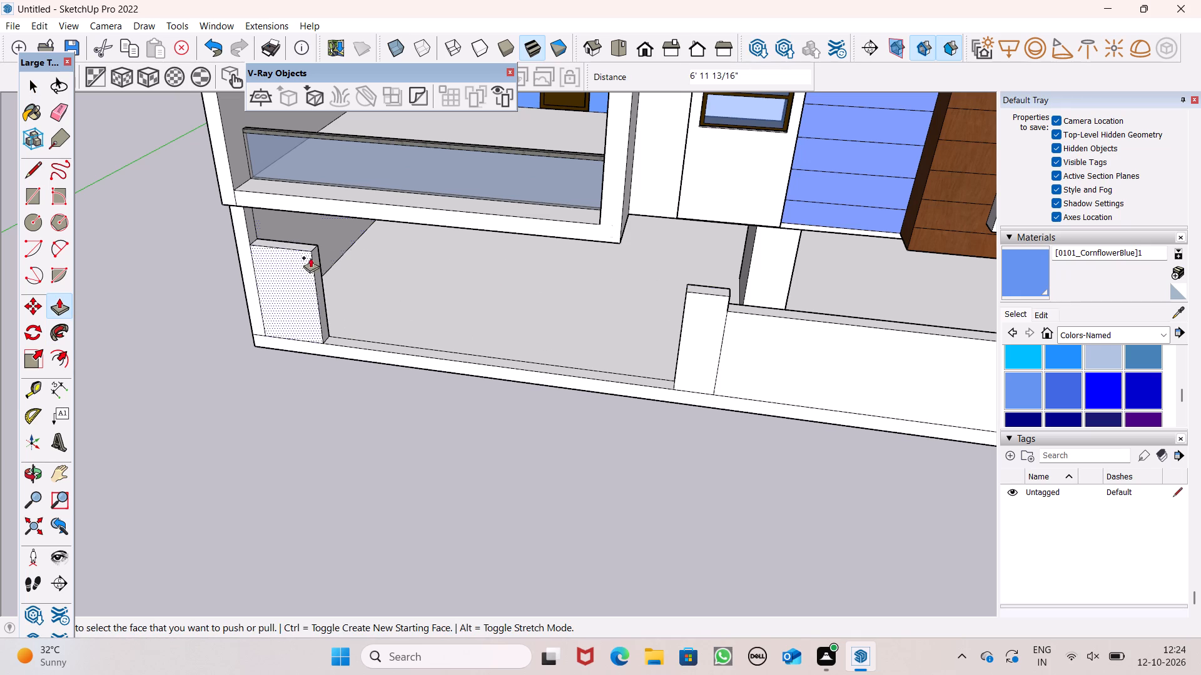
Push/Pull the corner pier's top face up a further 3" as a separate cap.
{"action": "scroll", "coordinate": [269, 236], "scroll_direction": "up", "scroll_amount": 7}
{"action": "left_click_drag", "start_coordinate": [281, 253], "coordinate": [283, 237]}
{"action": "type", "text": "3\""}
{"action": "key", "text": "Return"}
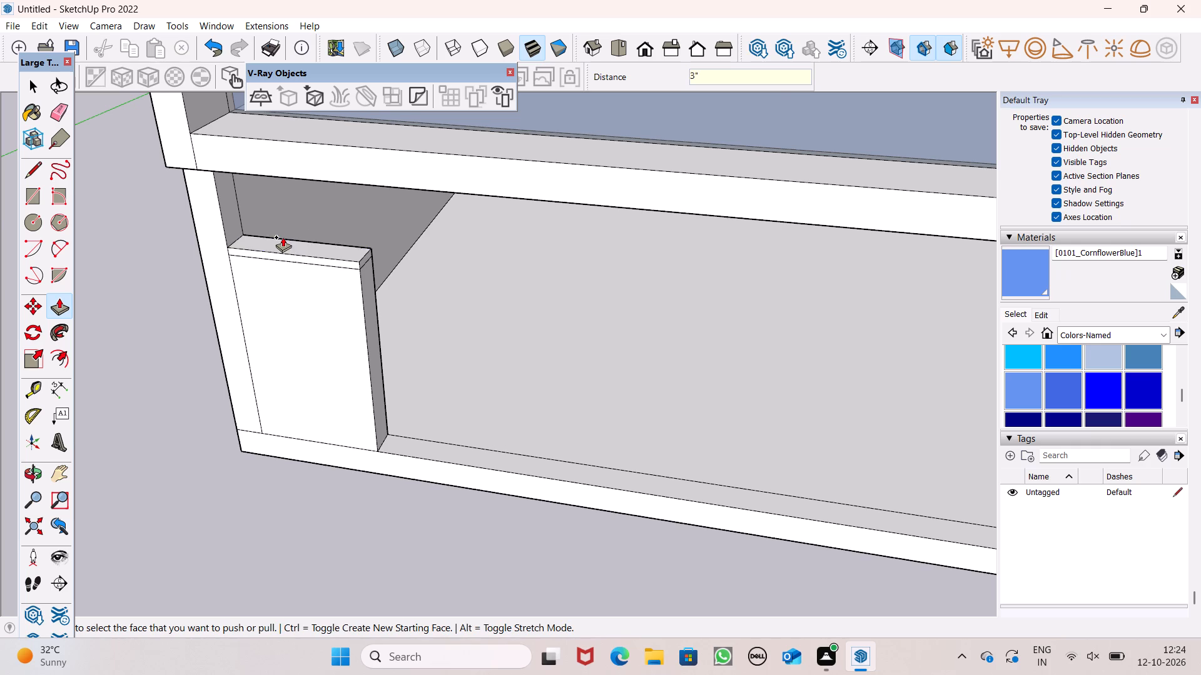
Push/Pull the top face of the pier at the low wall's end up 3" as a separate cap.
{"action": "scroll", "coordinate": [261, 267], "scroll_direction": "down", "scroll_amount": 6}
{"action": "left_click_drag", "start_coordinate": [804, 317], "coordinate": [802, 316]}
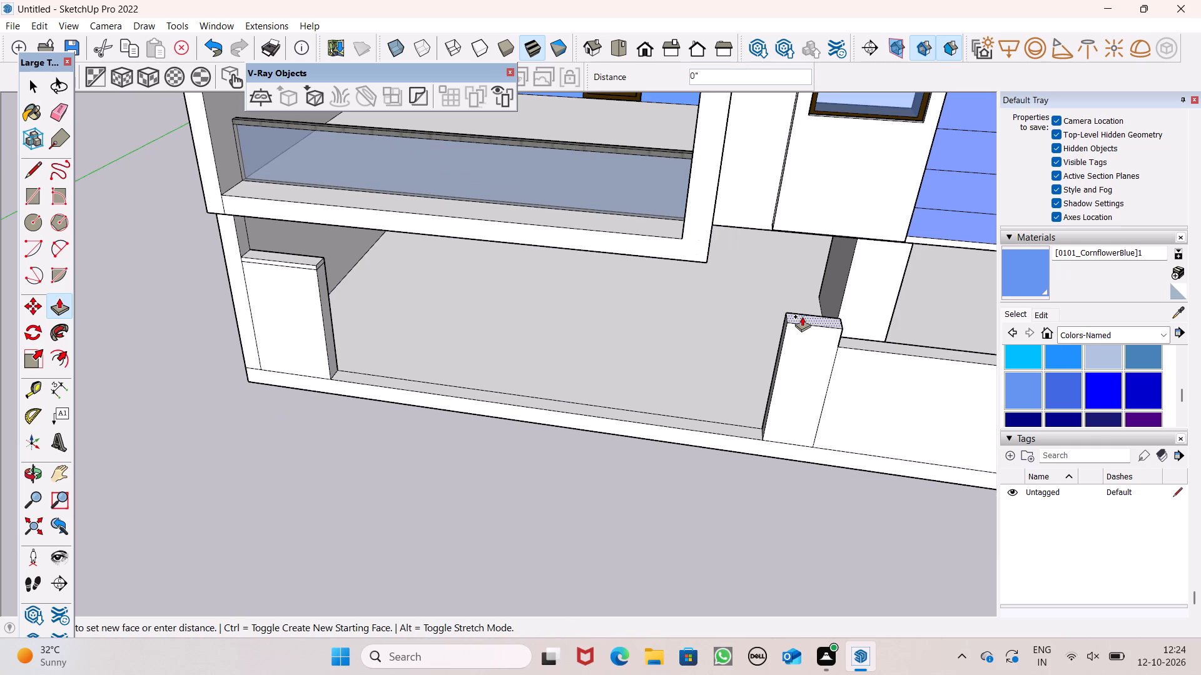
{"action": "left_click_drag", "start_coordinate": [802, 316], "coordinate": [801, 306]}
{"action": "type", "text": "3\""}
{"action": "key", "text": "Return"}
Push/Pull the corner pier's side face about 3 7/16" toward the opening, and extend its cap's end face flush with it.
{"action": "scroll", "coordinate": [524, 326], "scroll_direction": "down", "scroll_amount": 3}
{"action": "middle_click_drag", "start_coordinate": [517, 414], "coordinate": [328, 319]}
{"action": "scroll", "coordinate": [426, 306], "scroll_direction": "up", "scroll_amount": 6}
{"action": "left_click", "coordinate": [389, 314]}
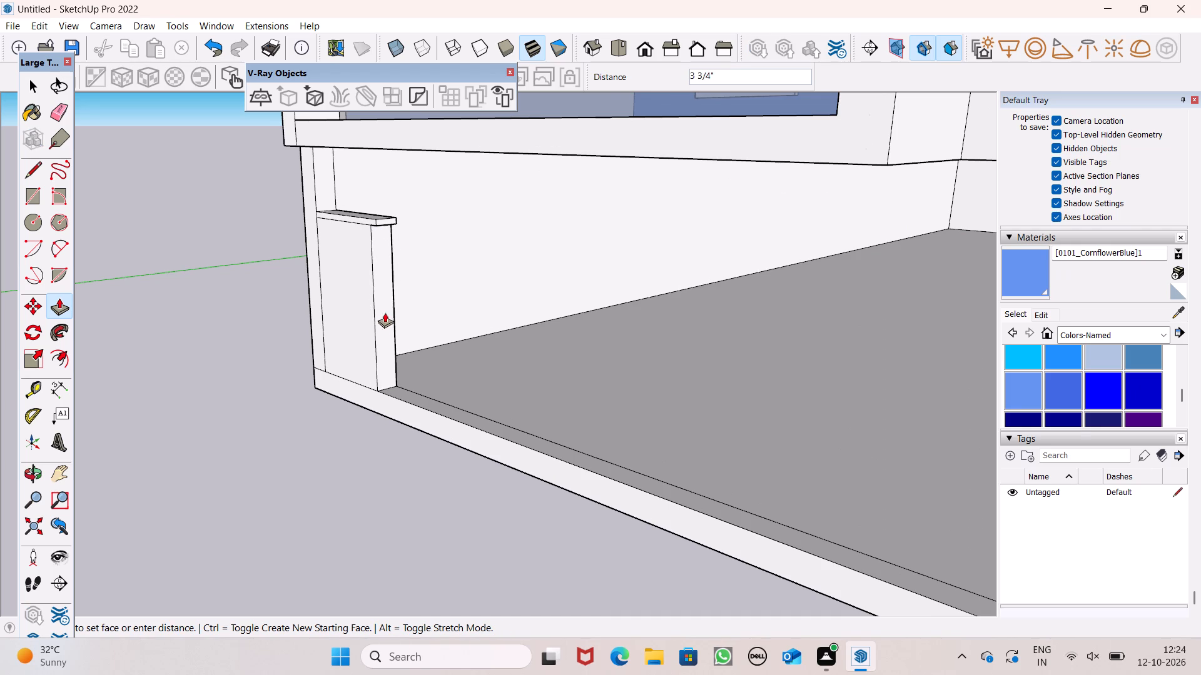
{"action": "middle_click_drag", "start_coordinate": [416, 304], "coordinate": [511, 399]}
{"action": "scroll", "coordinate": [289, 224], "scroll_direction": "up", "scroll_amount": 7}
{"action": "left_click_drag", "start_coordinate": [429, 251], "coordinate": [406, 274]}
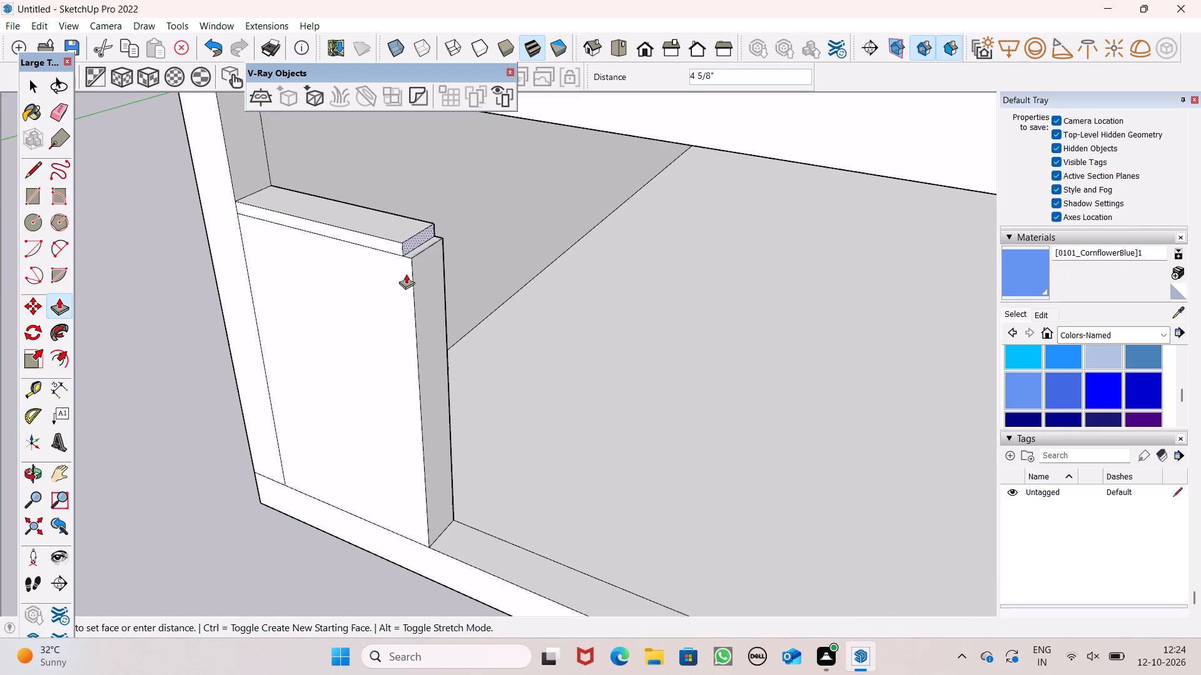
{"action": "left_click_drag", "start_coordinate": [406, 274], "coordinate": [405, 286]}
{"action": "scroll", "coordinate": [259, 227], "scroll_direction": "down", "scroll_amount": 2}
{"action": "scroll", "coordinate": [387, 249], "scroll_direction": "up", "scroll_amount": 2}
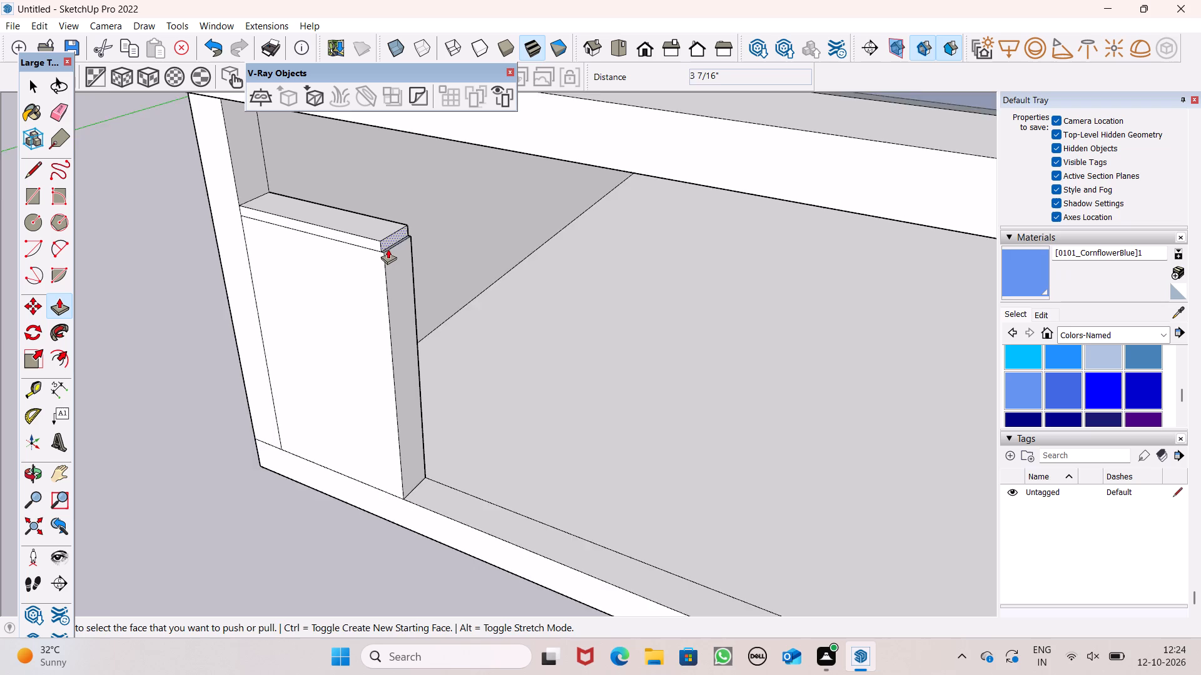
{"action": "scroll", "coordinate": [388, 249], "scroll_direction": "up", "scroll_amount": 3}
{"action": "left_click_drag", "start_coordinate": [391, 237], "coordinate": [387, 288]}
{"action": "key", "text": "space"}
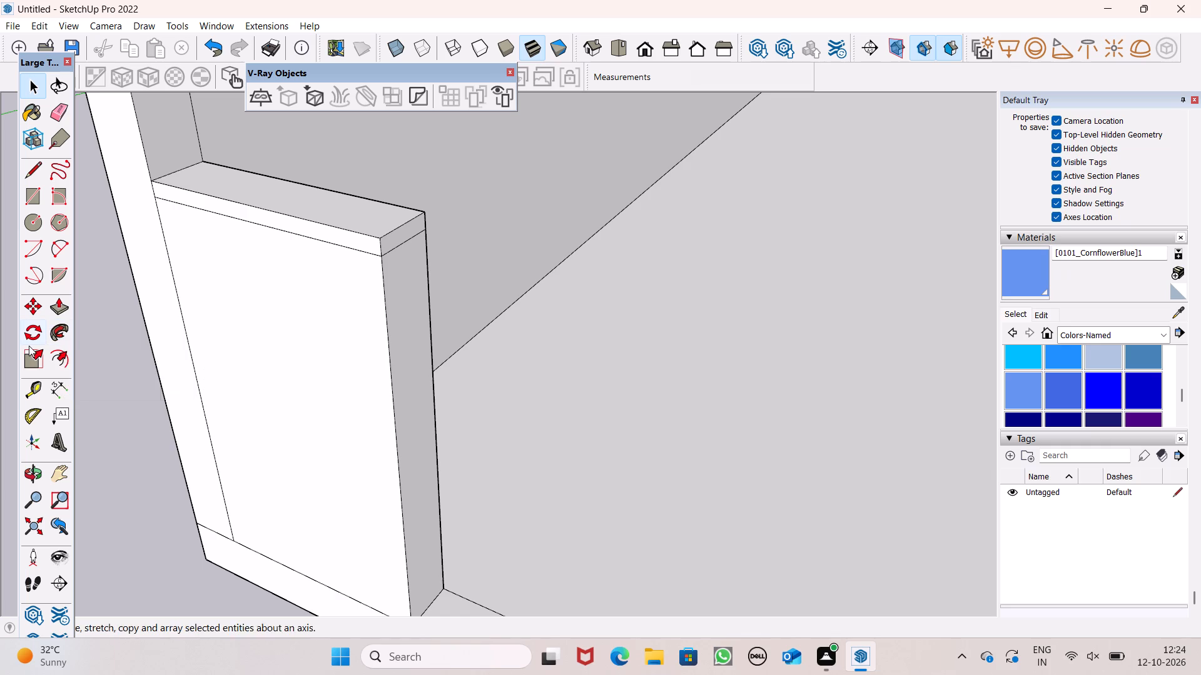
Push/Pull the low wall pier's front face out about 3 1/8", and bring its cap's front face flush with it.
{"action": "scroll", "coordinate": [0, 382], "scroll_direction": "down", "scroll_amount": 5}
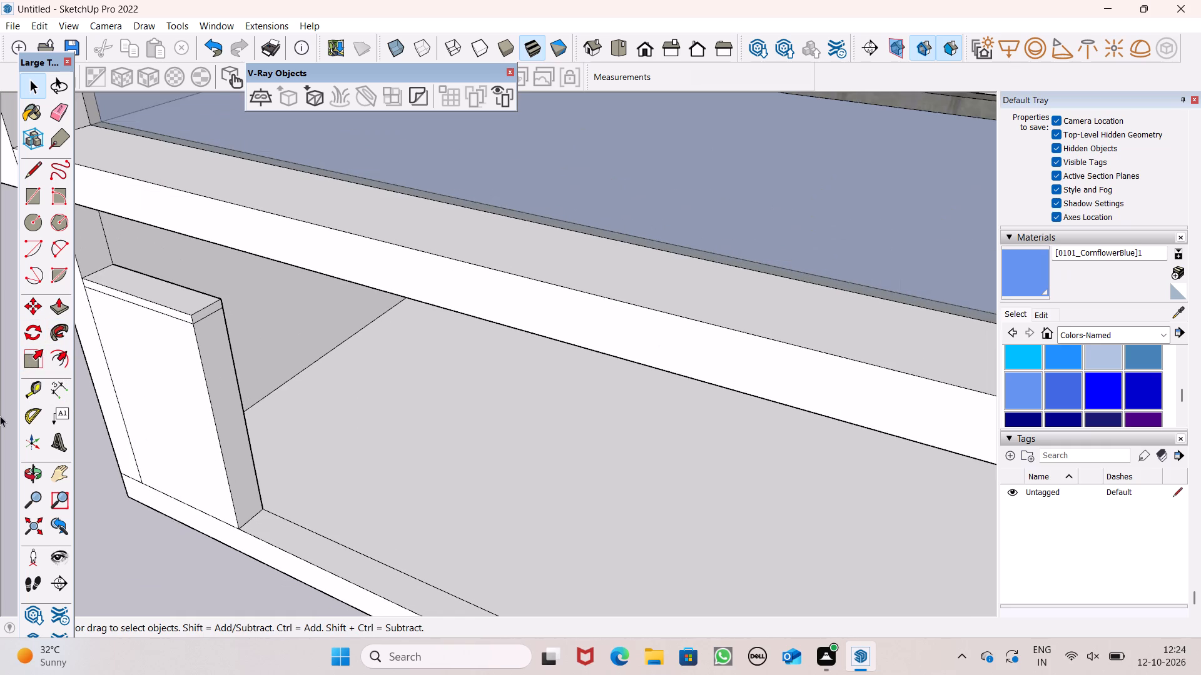
{"action": "scroll", "coordinate": [1, 409], "scroll_direction": "down", "scroll_amount": 6}
{"action": "scroll", "coordinate": [38, 372], "scroll_direction": "down", "scroll_amount": 5}
{"action": "scroll", "coordinate": [43, 321], "scroll_direction": "down", "scroll_amount": 4}
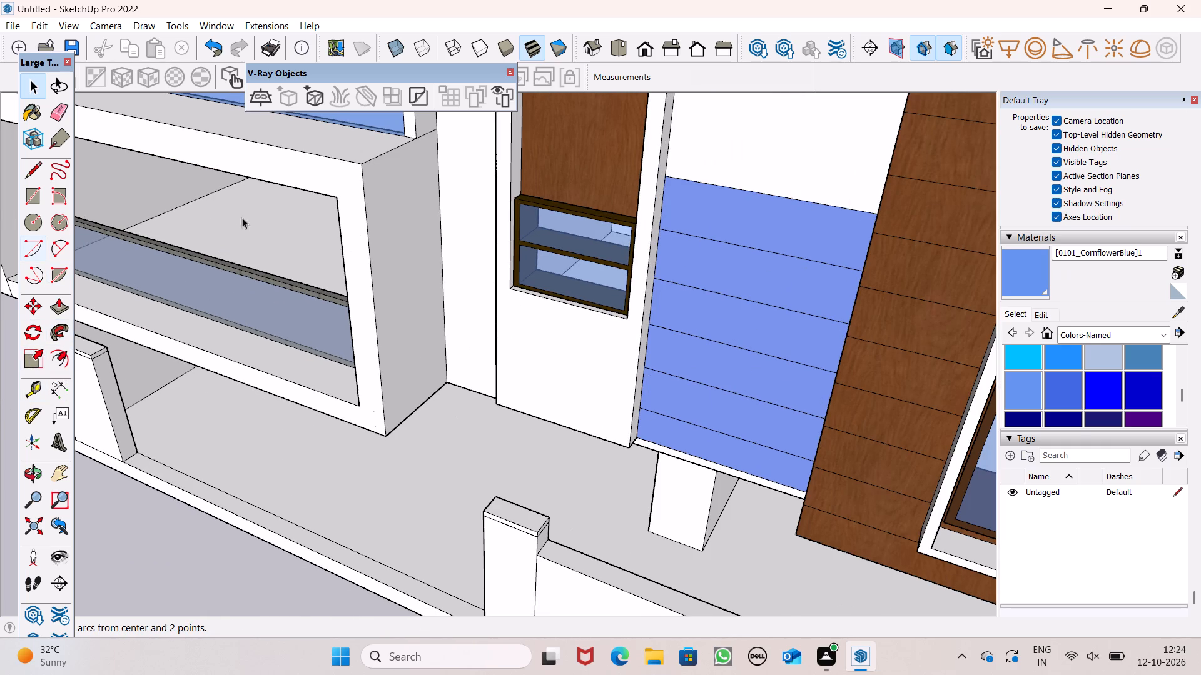
{"action": "scroll", "coordinate": [285, 206], "scroll_direction": "down", "scroll_amount": 4}
{"action": "scroll", "coordinate": [397, 208], "scroll_direction": "down", "scroll_amount": 6}
{"action": "middle_click_drag", "start_coordinate": [497, 407], "coordinate": [662, 399]}
{"action": "scroll", "coordinate": [455, 357], "scroll_direction": "up", "scroll_amount": 1}
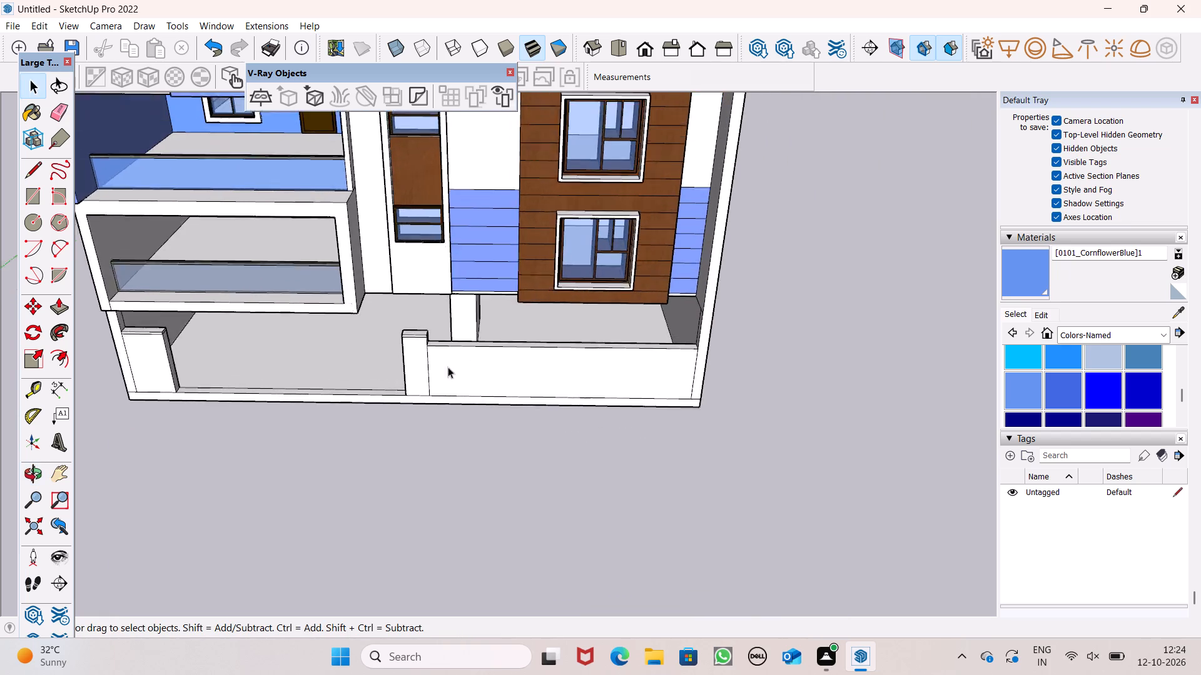
{"action": "scroll", "coordinate": [448, 367], "scroll_direction": "up", "scroll_amount": 4}
{"action": "left_click", "coordinate": [66, 314]}
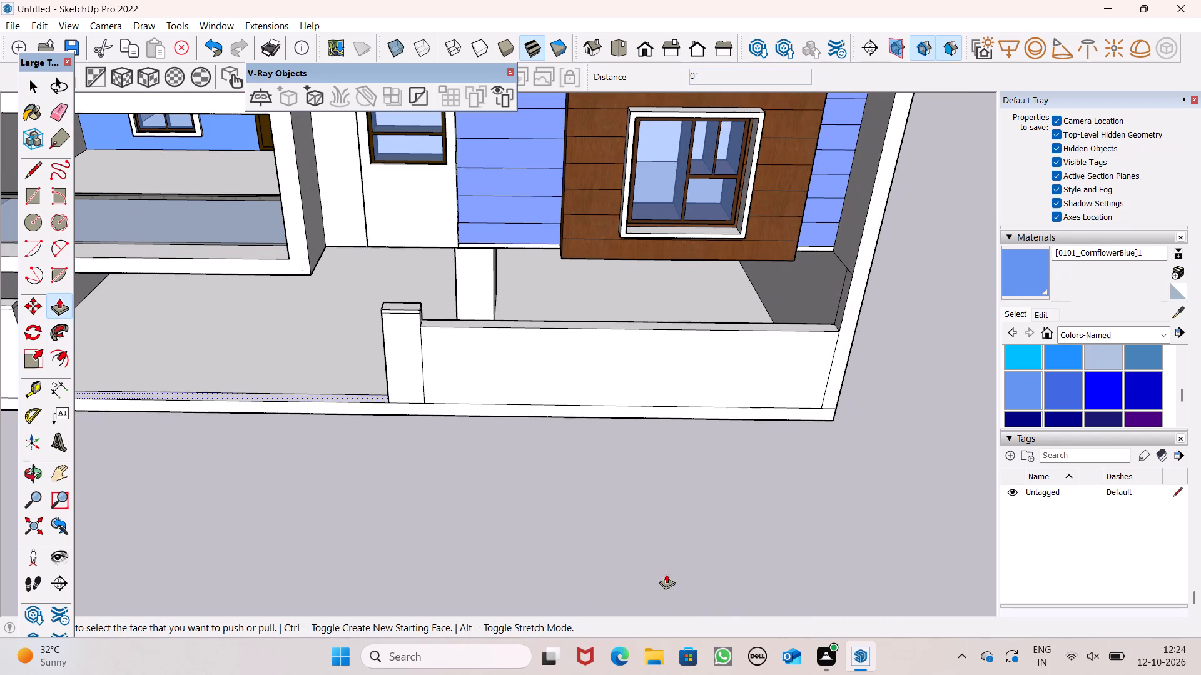
{"action": "scroll", "coordinate": [719, 601], "scroll_direction": "up", "scroll_amount": 7}
{"action": "scroll", "coordinate": [432, 424], "scroll_direction": "up", "scroll_amount": 7}
{"action": "left_click_drag", "start_coordinate": [308, 304], "coordinate": [312, 309]}
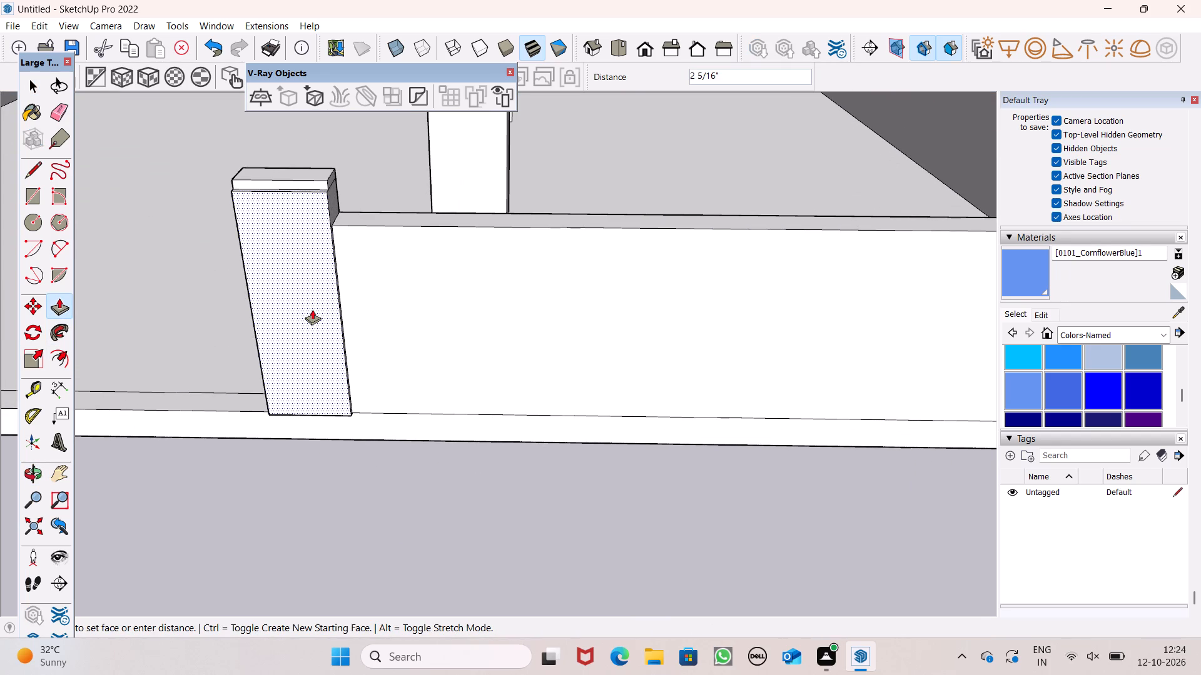
{"action": "left_click_drag", "start_coordinate": [312, 309], "coordinate": [312, 311]}
{"action": "scroll", "coordinate": [191, 175], "scroll_direction": "up", "scroll_amount": 6}
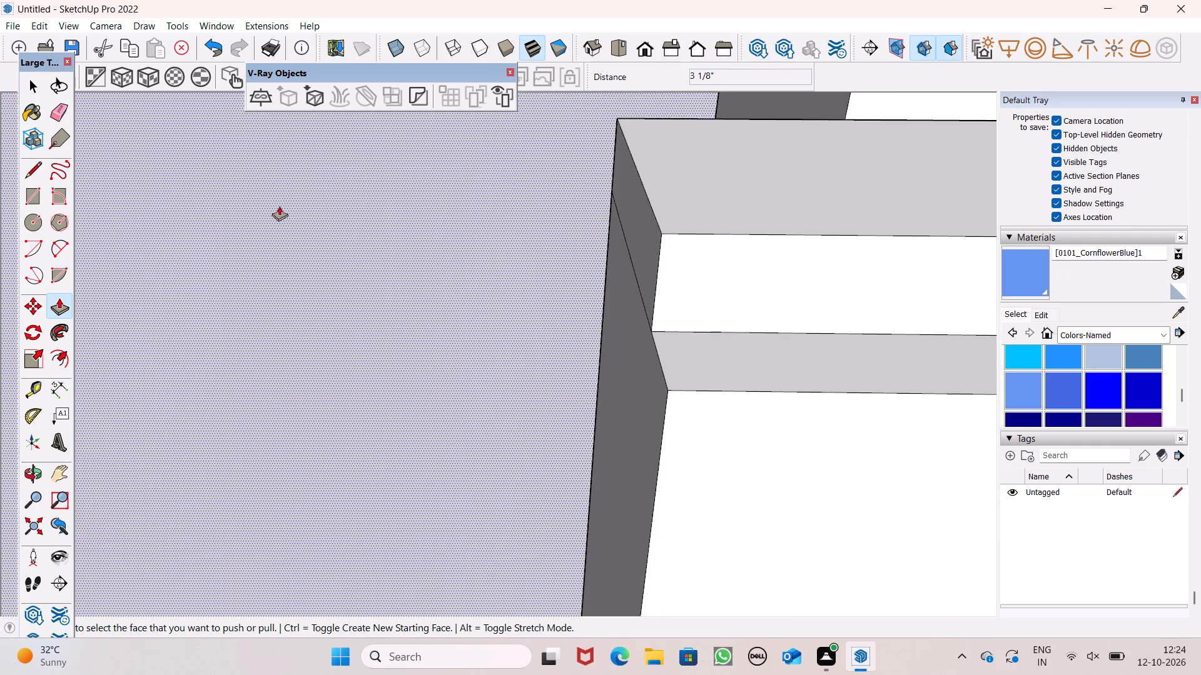
{"action": "left_click_drag", "start_coordinate": [749, 315], "coordinate": [734, 399]}
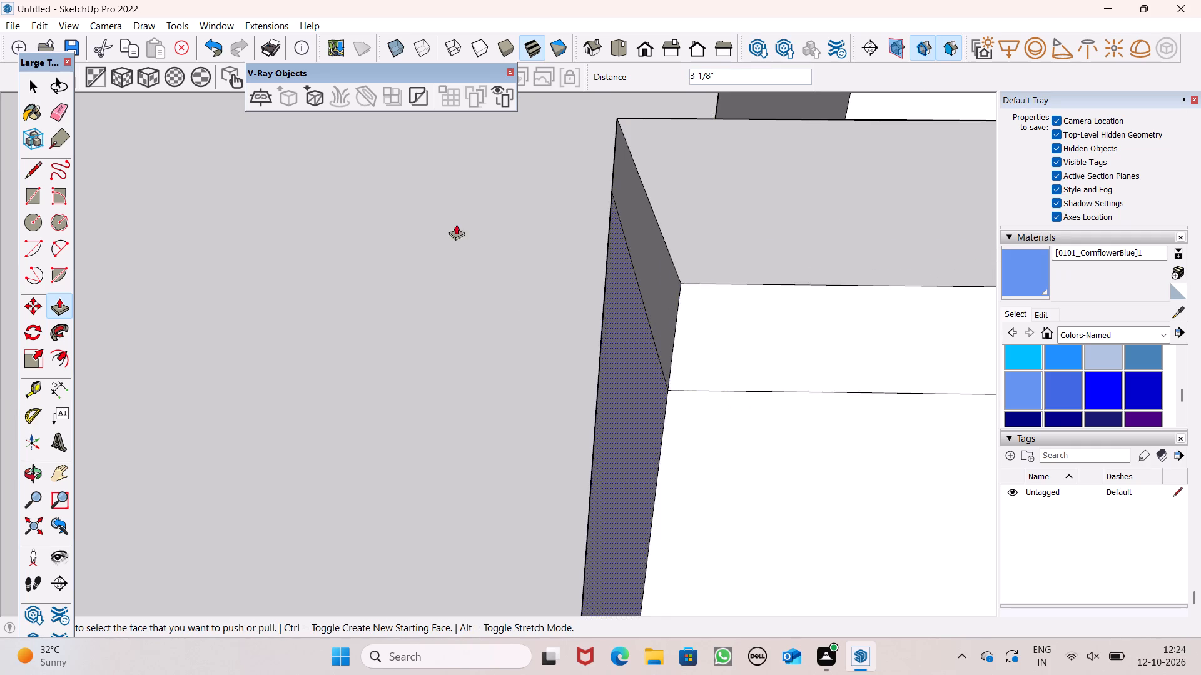
{"action": "scroll", "coordinate": [436, 196], "scroll_direction": "down", "scroll_amount": 9}
{"action": "middle_click_drag", "start_coordinate": [521, 326], "coordinate": [307, 353]}
{"action": "middle_click_drag", "start_coordinate": [475, 438], "coordinate": [524, 412]}
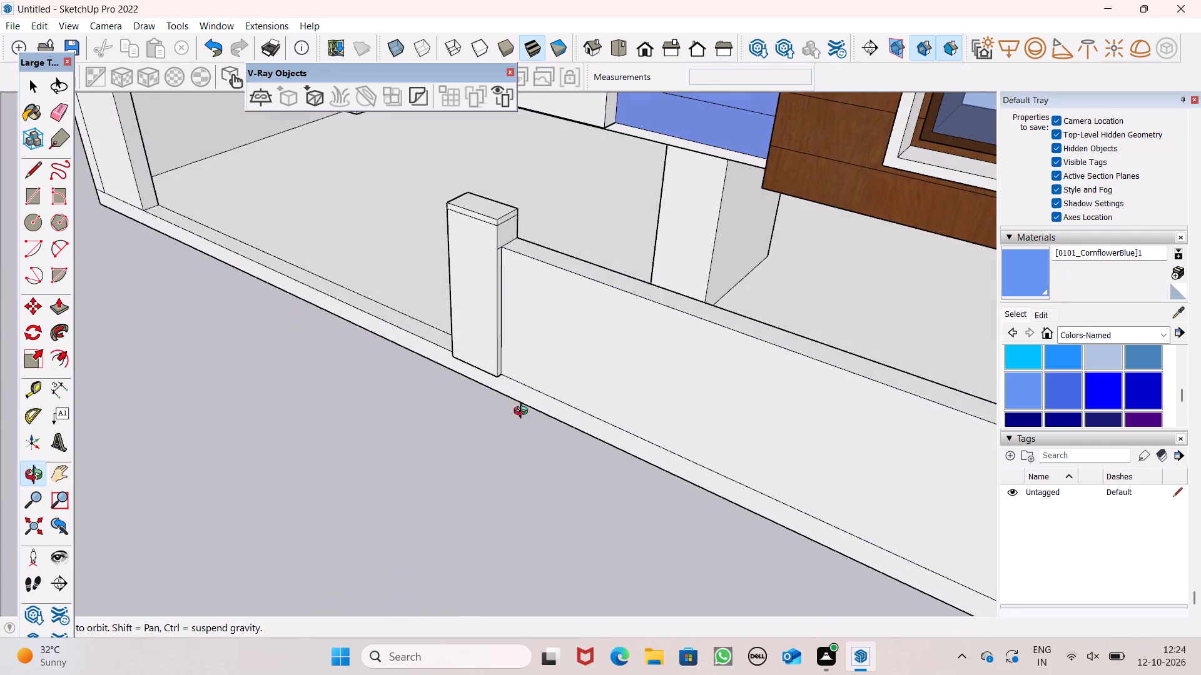
{"action": "middle_click_drag", "start_coordinate": [524, 412], "coordinate": [622, 354]}
{"action": "key", "text": "space"}
Draw a rectangle about 5' 2 1/2" high by 3' 2 5/8" wide on the low wall's front face, standing on its bottom edge near the outer end.
{"action": "scroll", "coordinate": [484, 316], "scroll_direction": "down", "scroll_amount": 2}
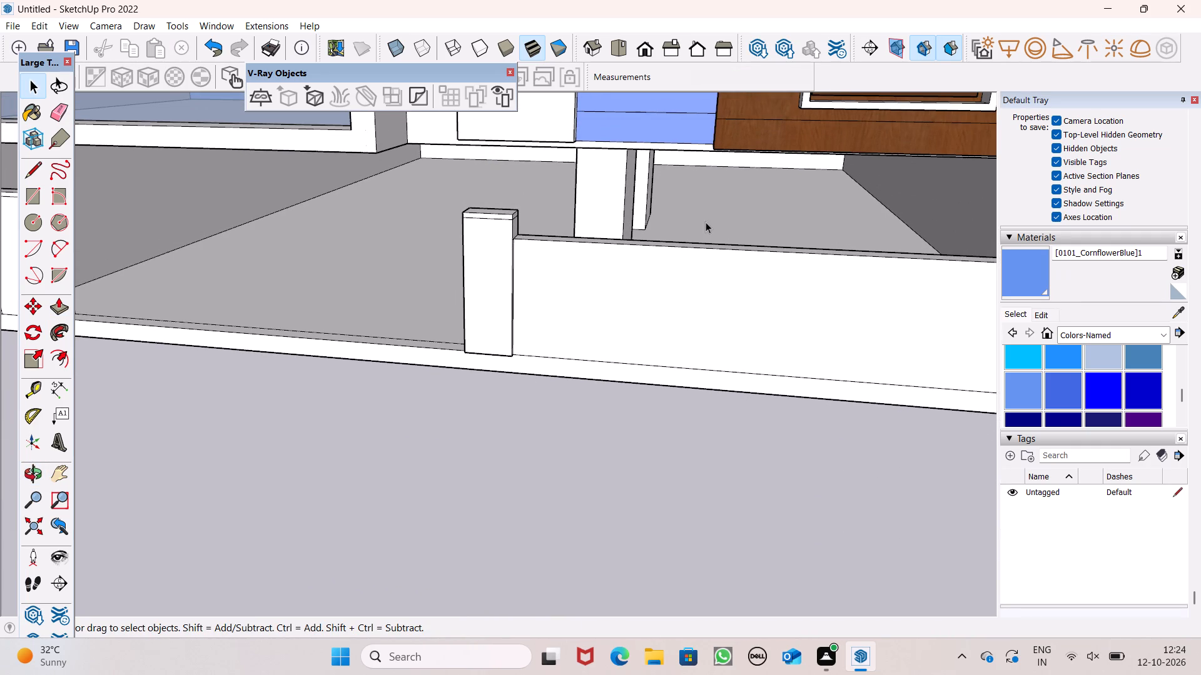
{"action": "scroll", "coordinate": [215, 271], "scroll_direction": "down", "scroll_amount": 3}
{"action": "left_click", "coordinate": [28, 177]}
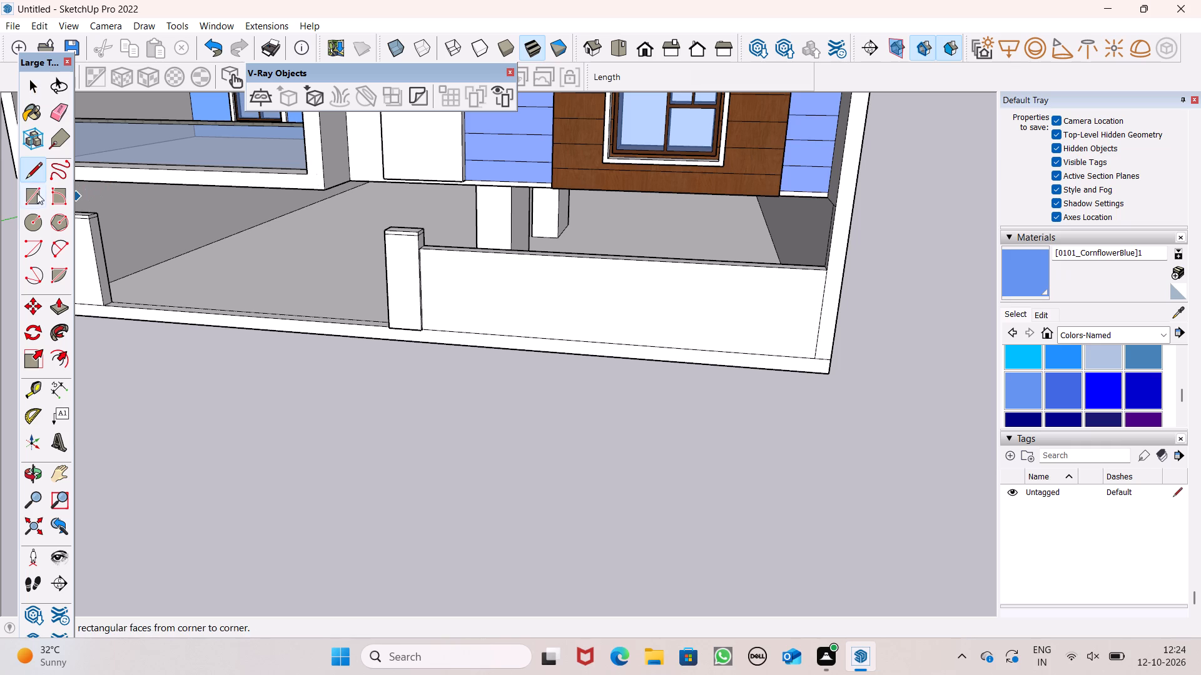
{"action": "left_click", "coordinate": [36, 193]}
{"action": "scroll", "coordinate": [730, 356], "scroll_direction": "up", "scroll_amount": 5}
{"action": "middle_click_drag", "start_coordinate": [734, 332], "coordinate": [742, 291]}
{"action": "scroll", "coordinate": [738, 303], "scroll_direction": "up", "scroll_amount": 2}
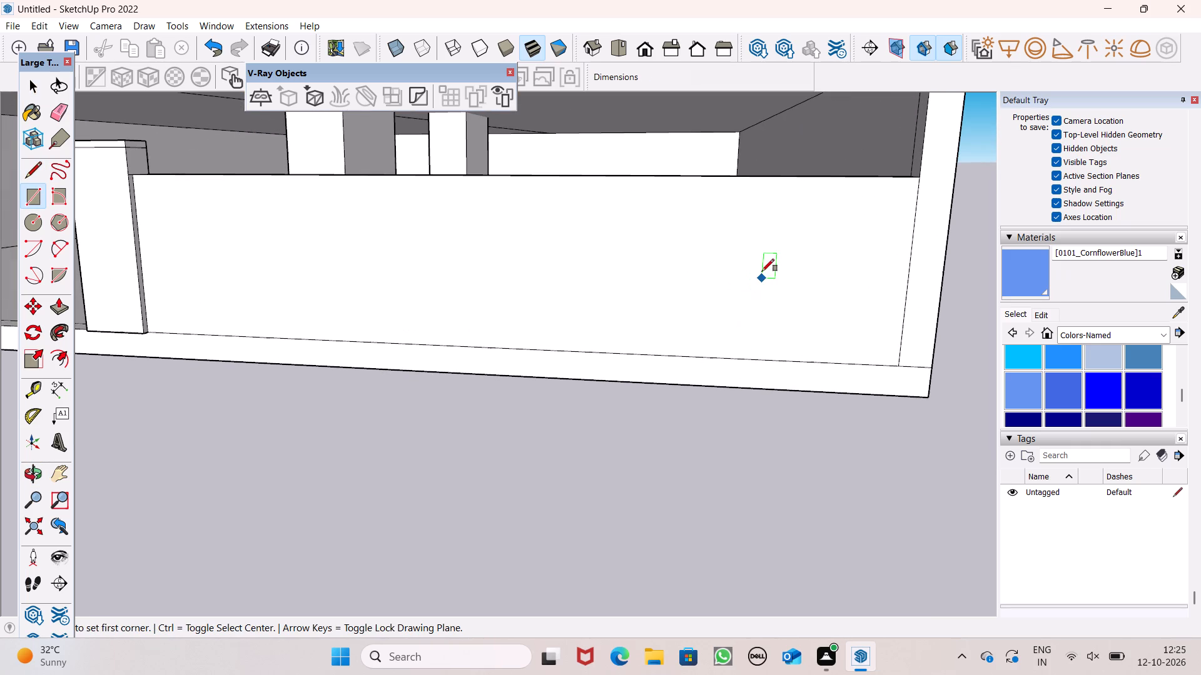
{"action": "left_click", "coordinate": [692, 201]}
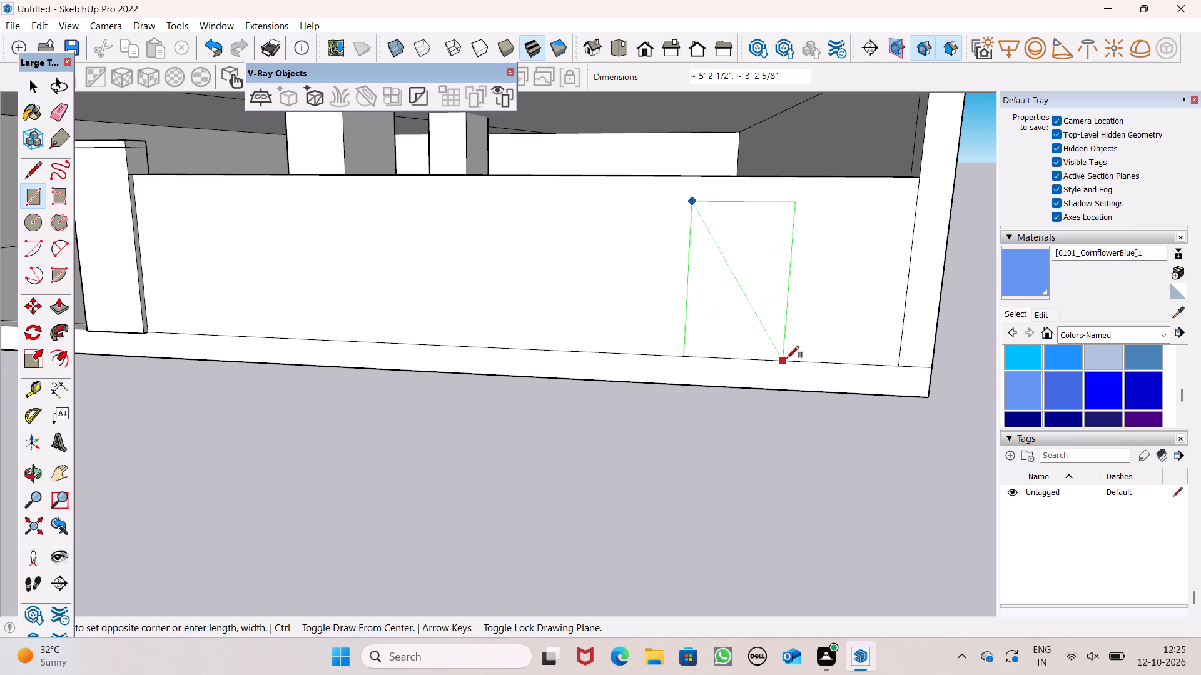
{"action": "left_click", "coordinate": [788, 357]}
{"action": "key", "text": "space"}
Move the rectangle horizontally along the low wall about 8" toward the pier.
{"action": "double_click", "coordinate": [741, 318]}
{"action": "key", "text": "m"}
{"action": "key", "text": "Return"}
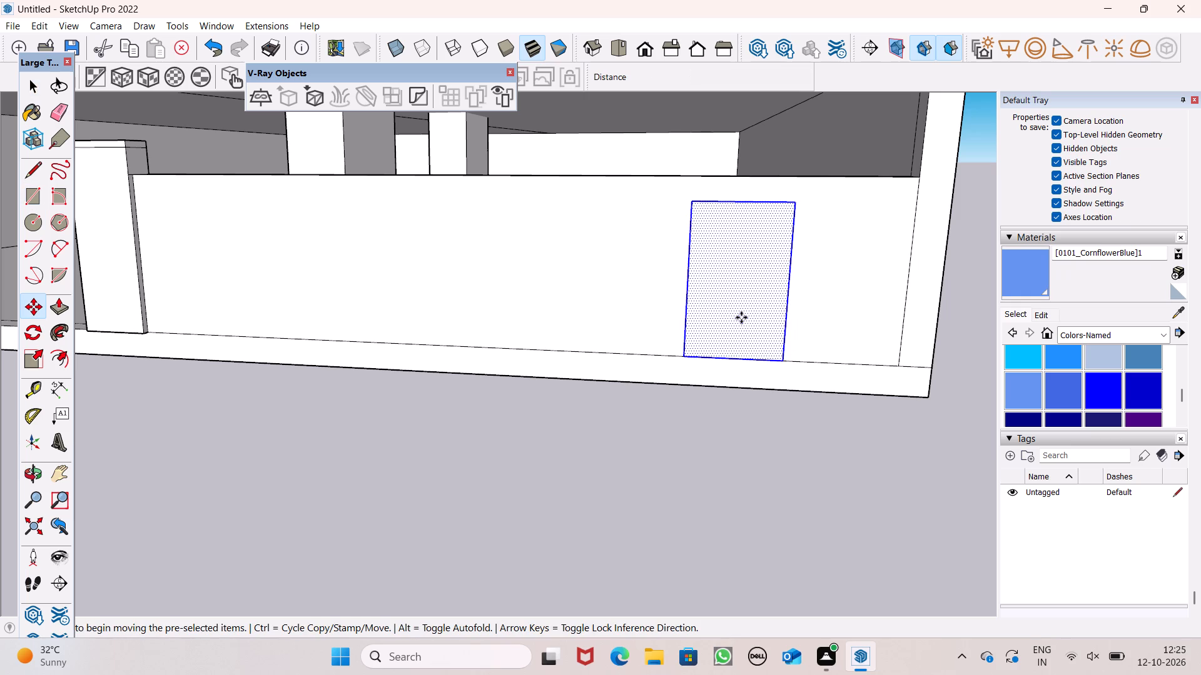
{"action": "left_click_drag", "start_coordinate": [741, 317], "coordinate": [692, 320]}
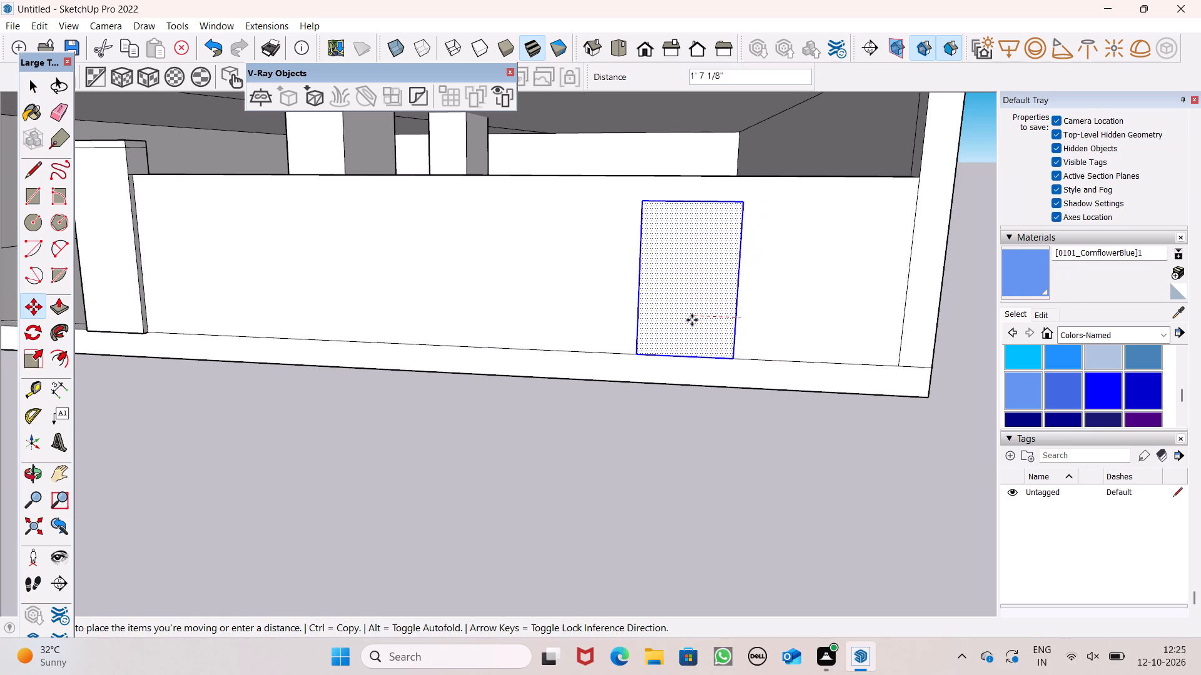
{"action": "left_click_drag", "start_coordinate": [692, 320], "coordinate": [720, 321]}
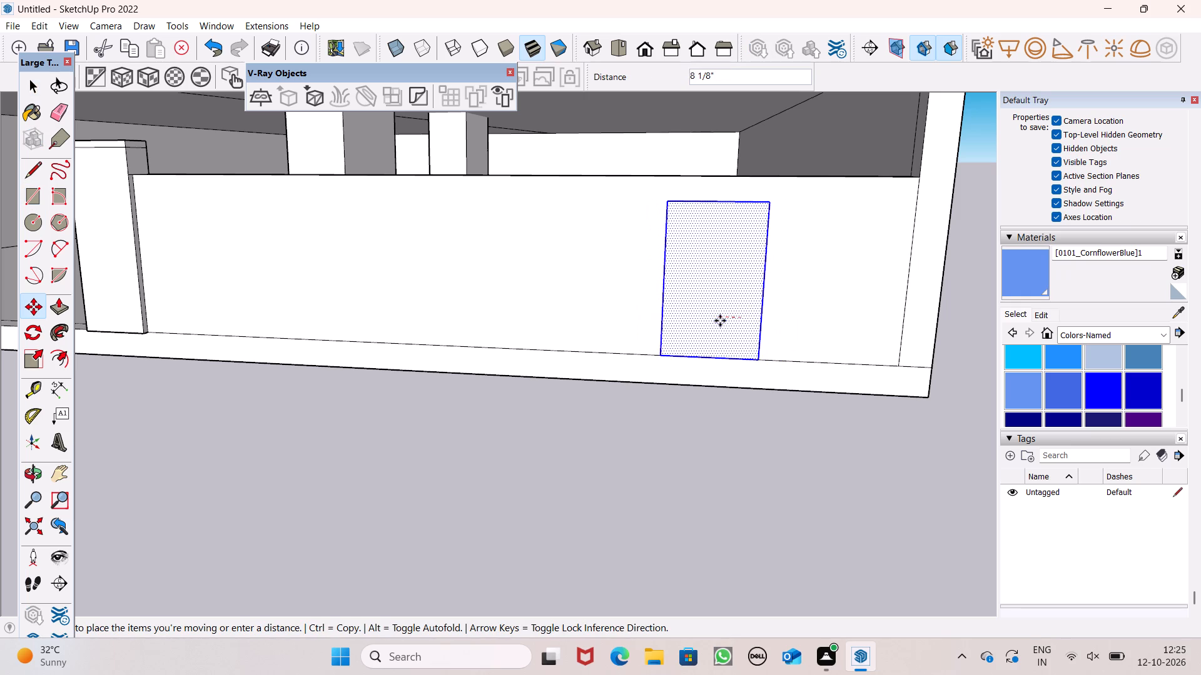
{"action": "left_click_drag", "start_coordinate": [720, 321], "coordinate": [721, 321]}
Copy the rectangle horizontally along the low wall about 5 1/2' toward the pier.
{"action": "left_click_drag", "start_coordinate": [721, 319], "coordinate": [592, 309]}
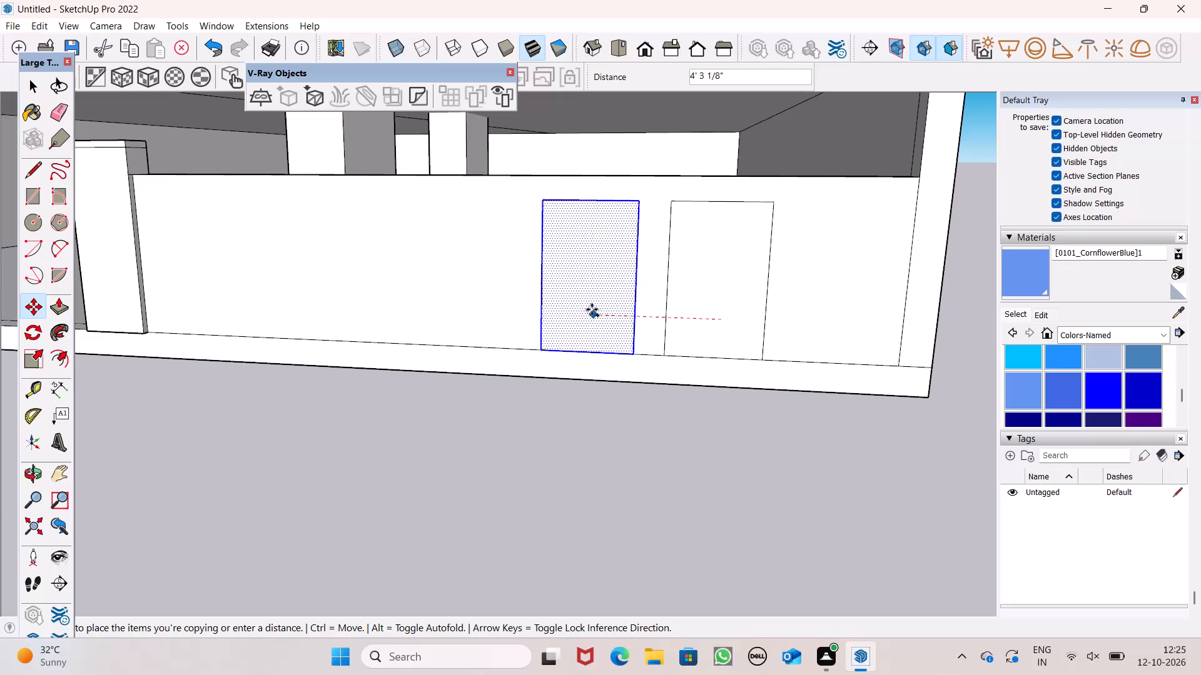
{"action": "left_click_drag", "start_coordinate": [592, 309], "coordinate": [564, 304]}
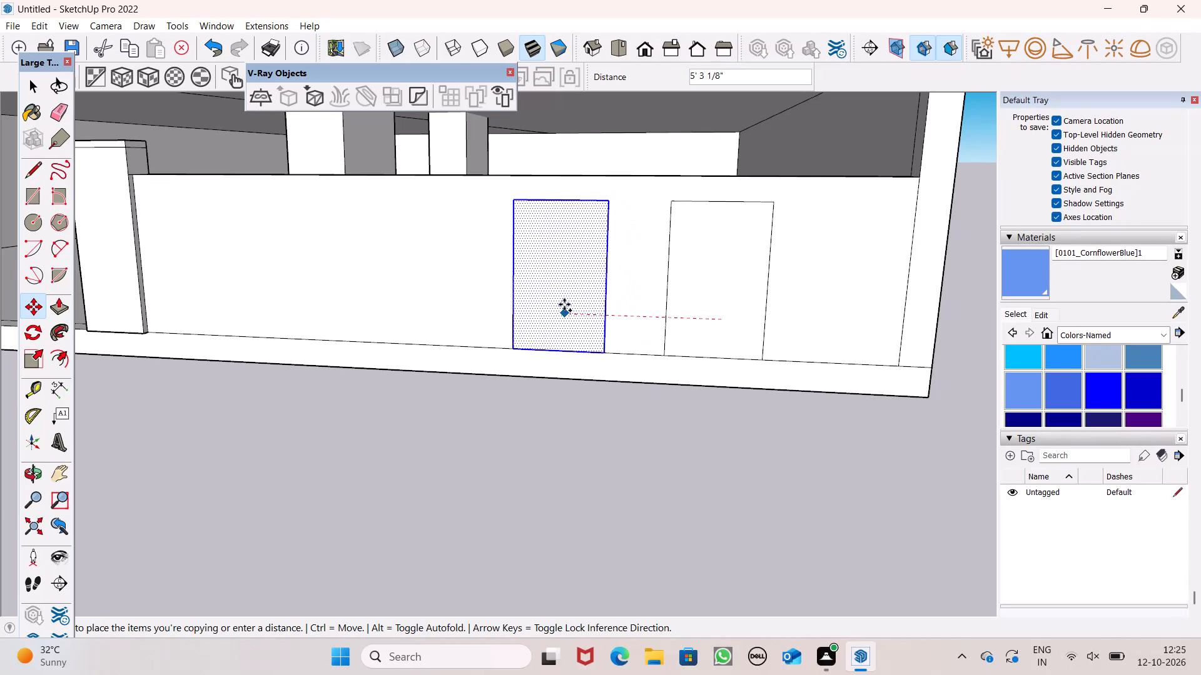
{"action": "left_click_drag", "start_coordinate": [564, 304], "coordinate": [560, 308]}
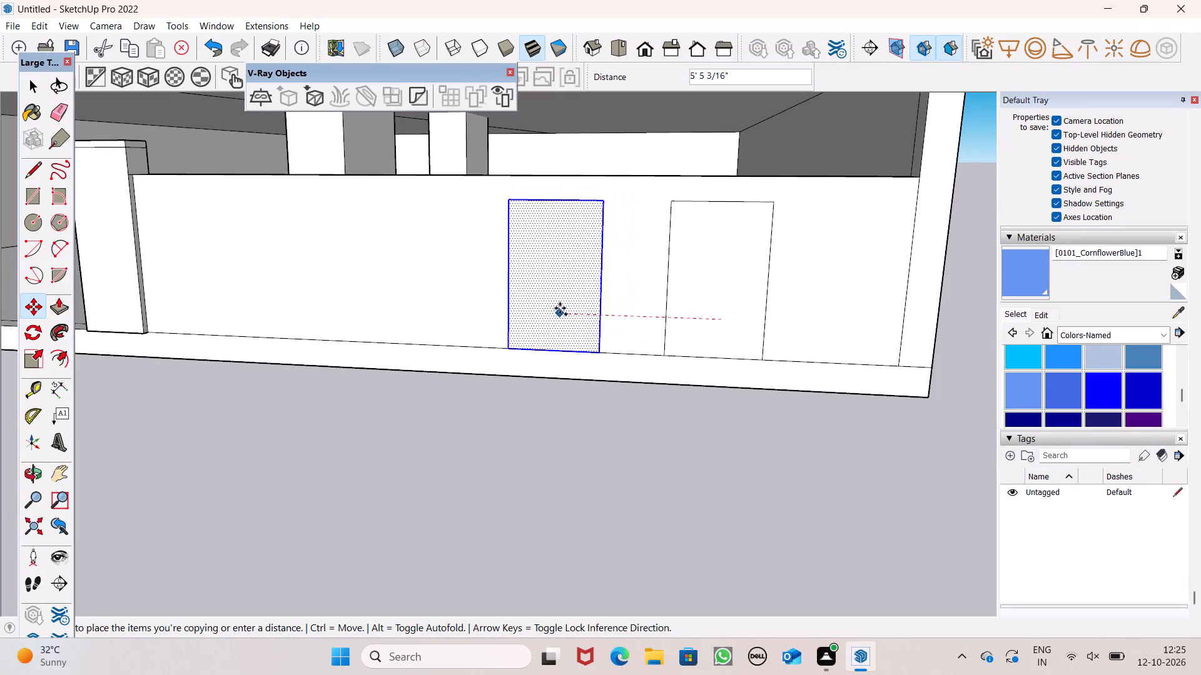
{"action": "left_click_drag", "start_coordinate": [560, 308], "coordinate": [553, 308]}
{"action": "key", "text": "space"}
{"action": "left_click_drag", "start_coordinate": [580, 477], "coordinate": [580, 461]}
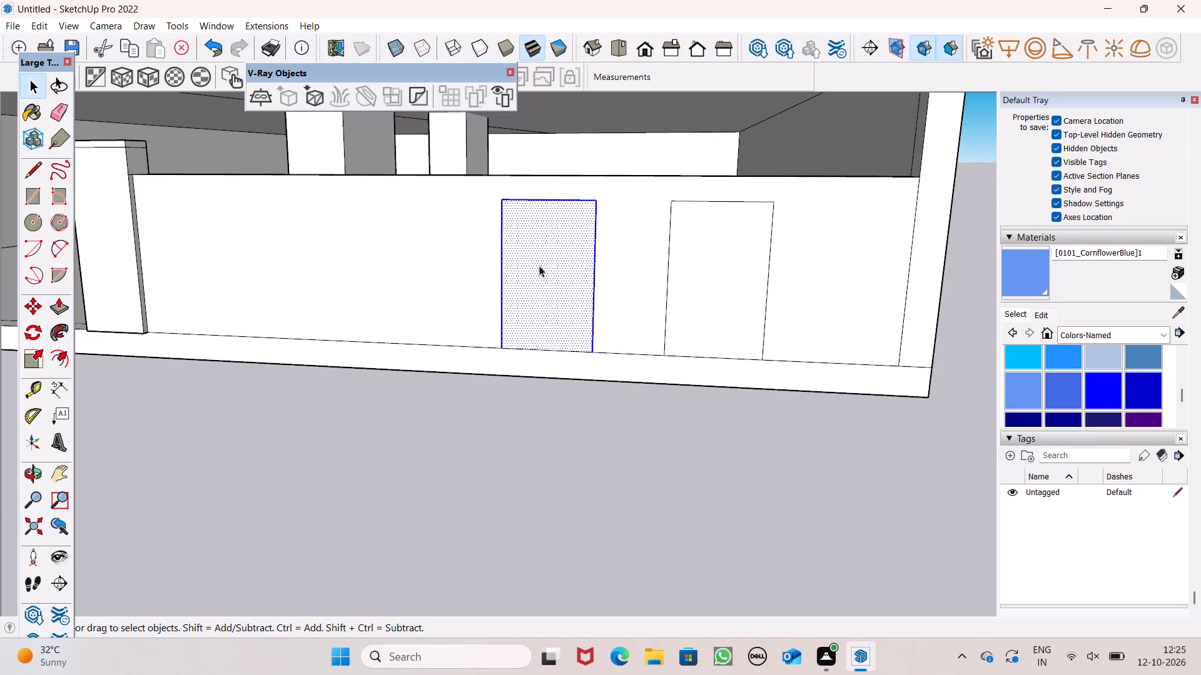
{"action": "scroll", "coordinate": [550, 256], "scroll_direction": "down", "scroll_amount": 5}
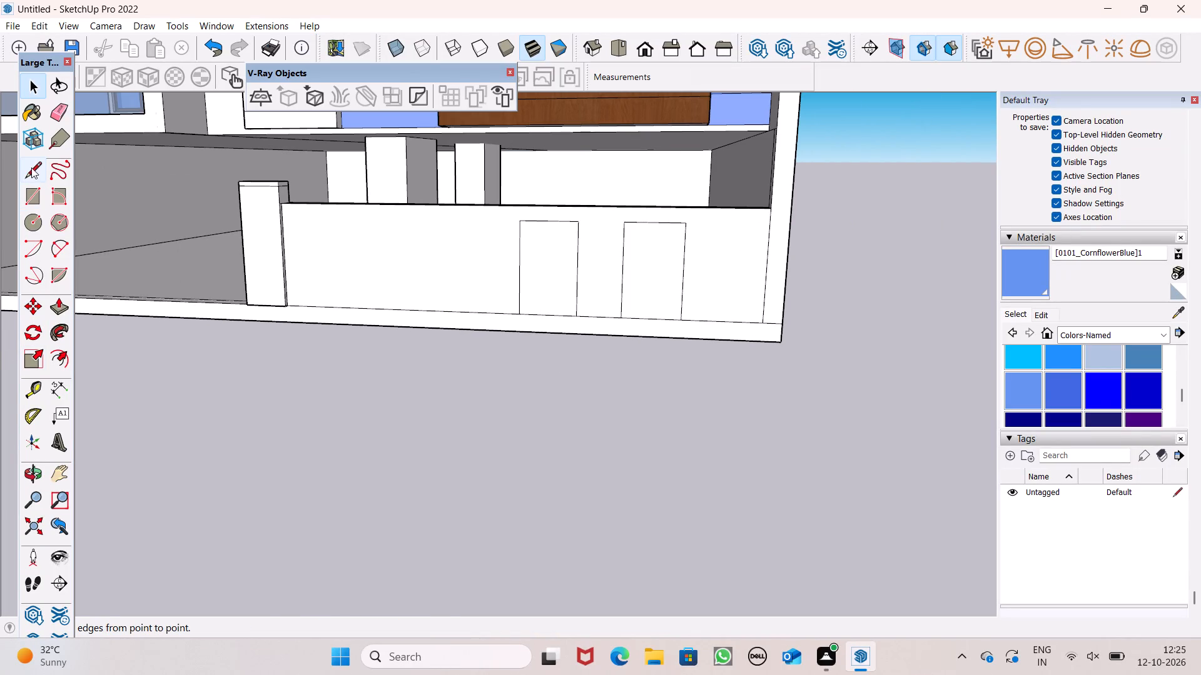
Draw a slanted line about 6' 4 11/16" long from the low wall's bottom edge to its top edge, near the pier.
{"action": "left_click", "coordinate": [33, 169]}
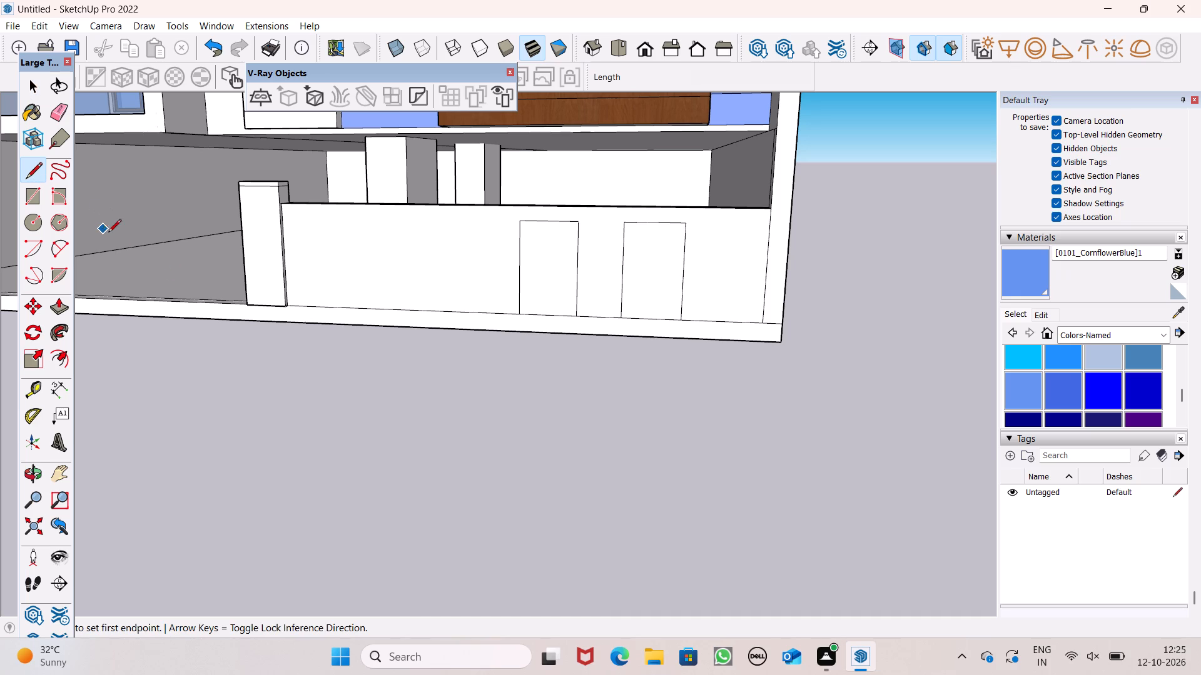
{"action": "scroll", "coordinate": [238, 351], "scroll_direction": "up", "scroll_amount": 1}
{"action": "scroll", "coordinate": [308, 275], "scroll_direction": "up", "scroll_amount": 5}
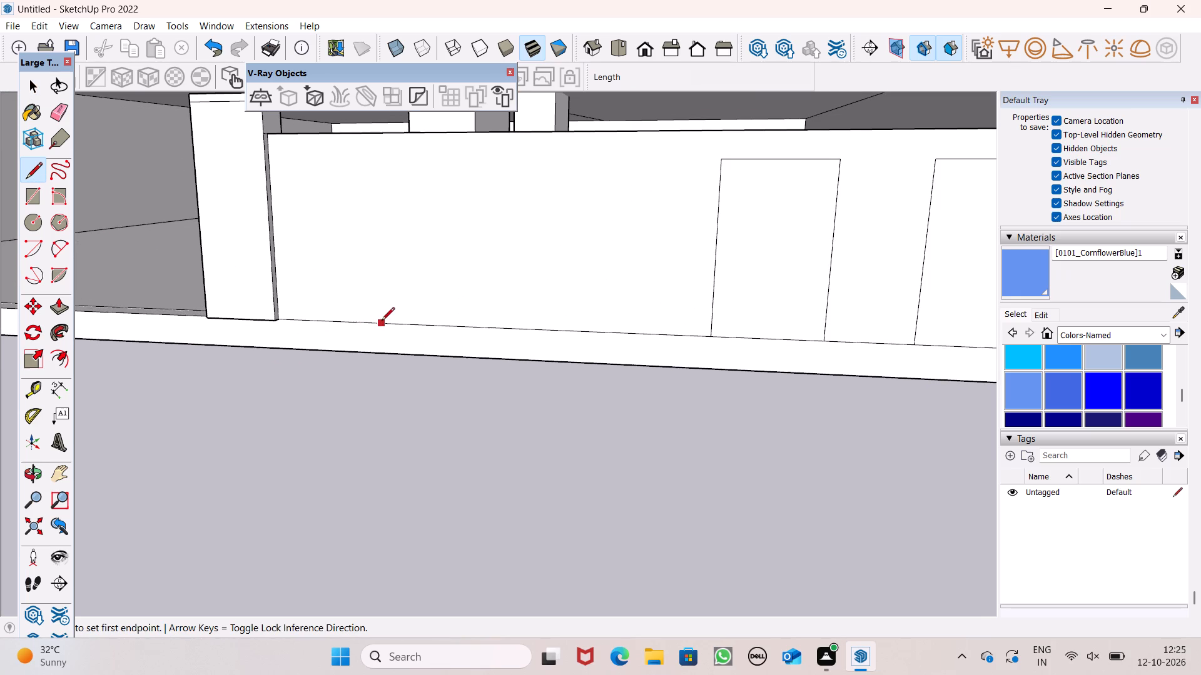
{"action": "left_click_drag", "start_coordinate": [382, 321], "coordinate": [384, 300]}
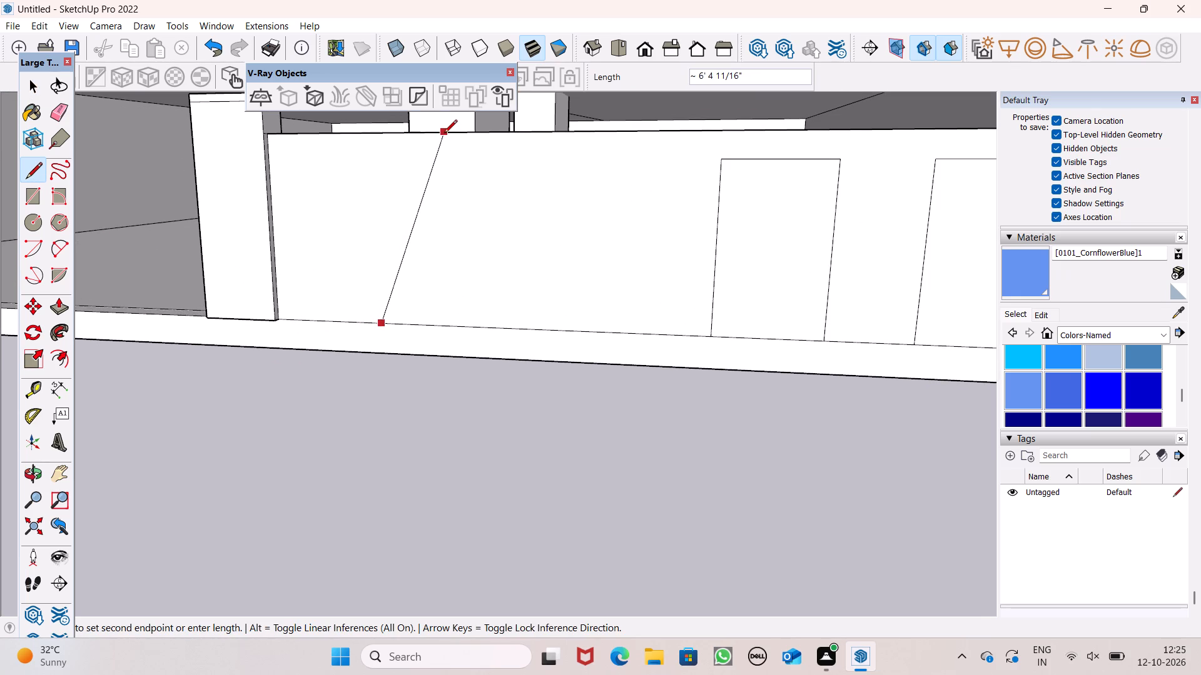
{"action": "left_click", "coordinate": [444, 134]}
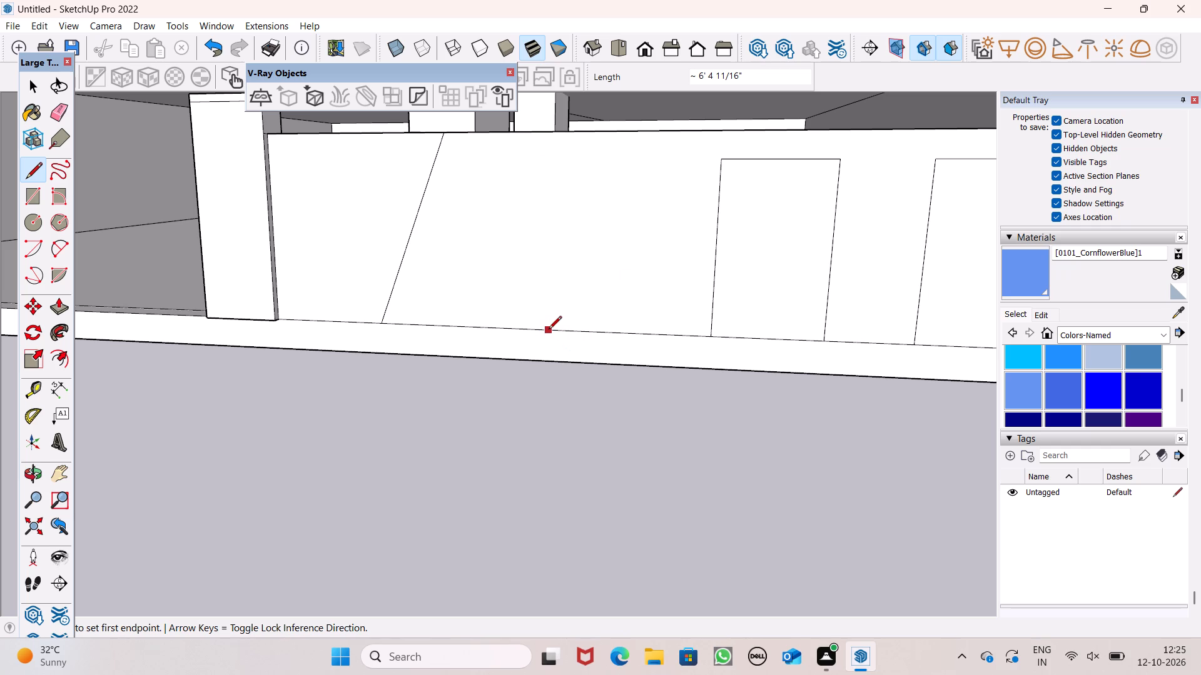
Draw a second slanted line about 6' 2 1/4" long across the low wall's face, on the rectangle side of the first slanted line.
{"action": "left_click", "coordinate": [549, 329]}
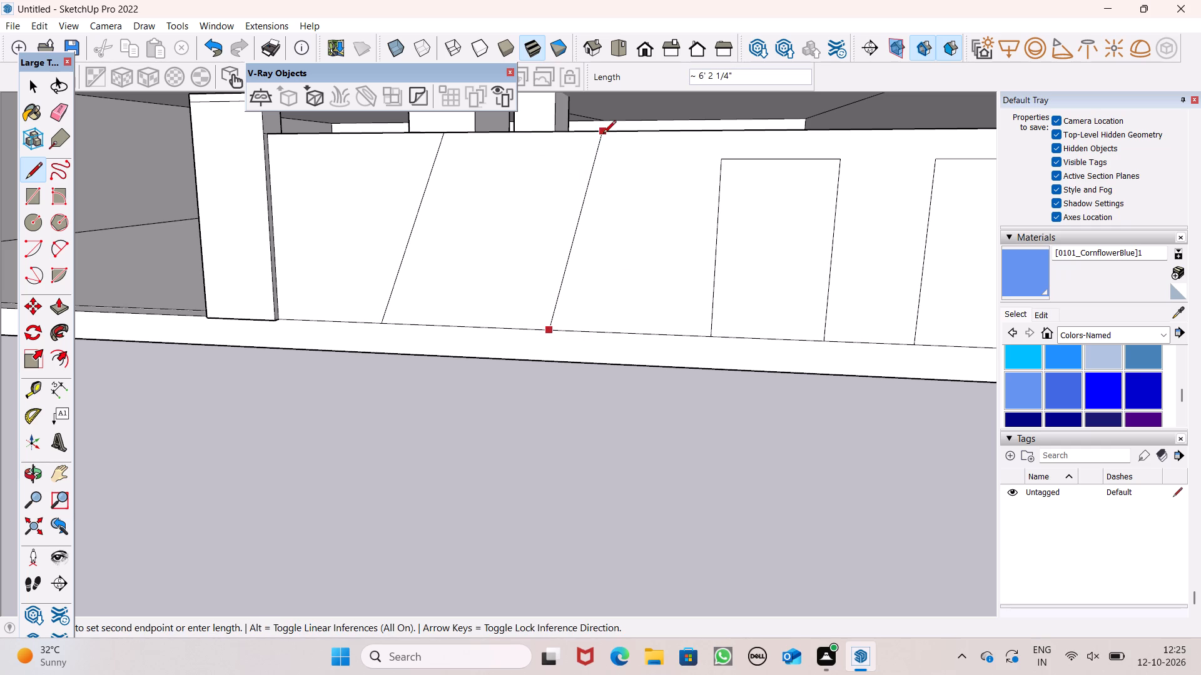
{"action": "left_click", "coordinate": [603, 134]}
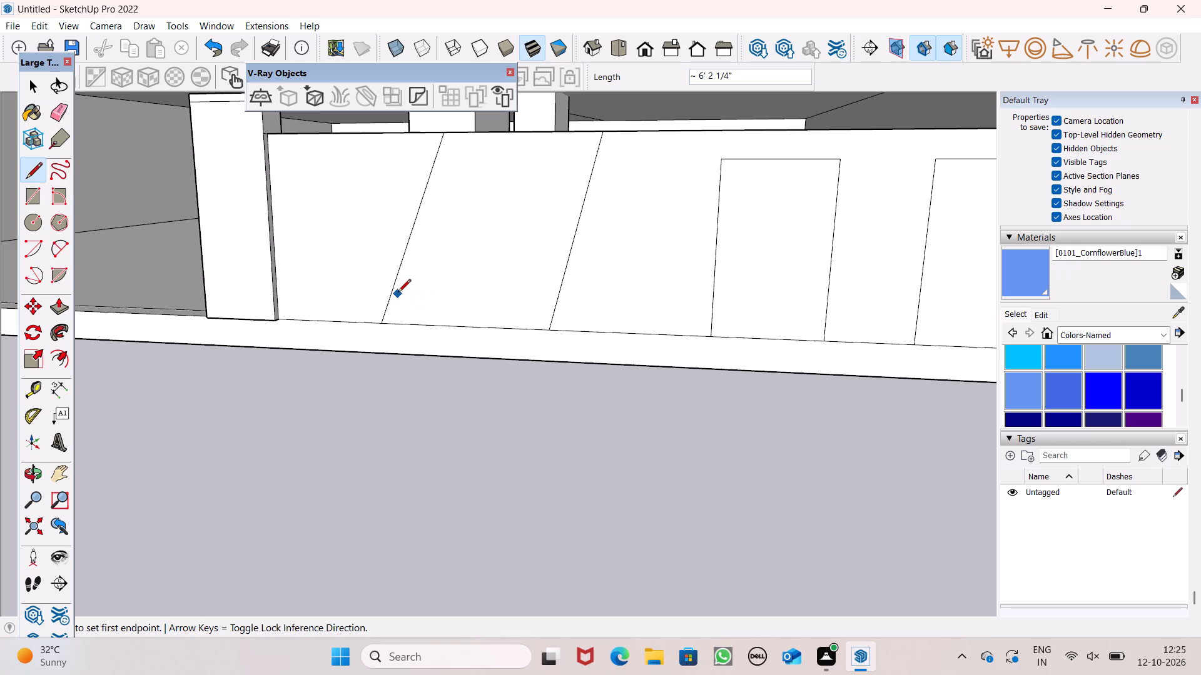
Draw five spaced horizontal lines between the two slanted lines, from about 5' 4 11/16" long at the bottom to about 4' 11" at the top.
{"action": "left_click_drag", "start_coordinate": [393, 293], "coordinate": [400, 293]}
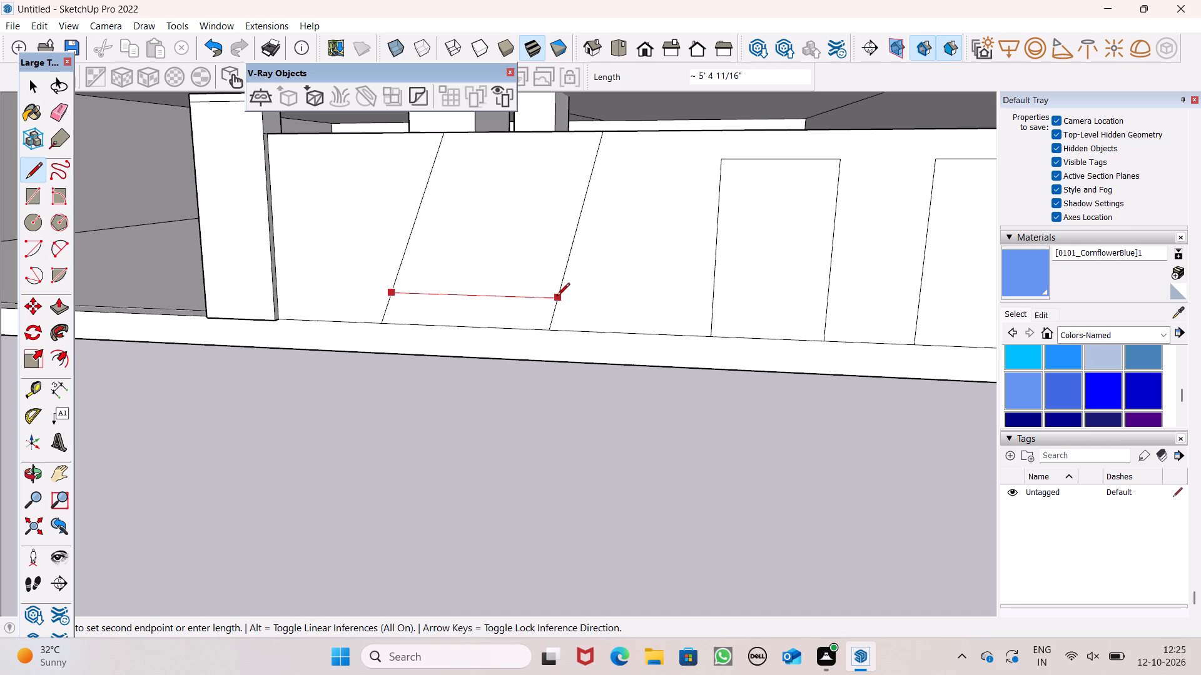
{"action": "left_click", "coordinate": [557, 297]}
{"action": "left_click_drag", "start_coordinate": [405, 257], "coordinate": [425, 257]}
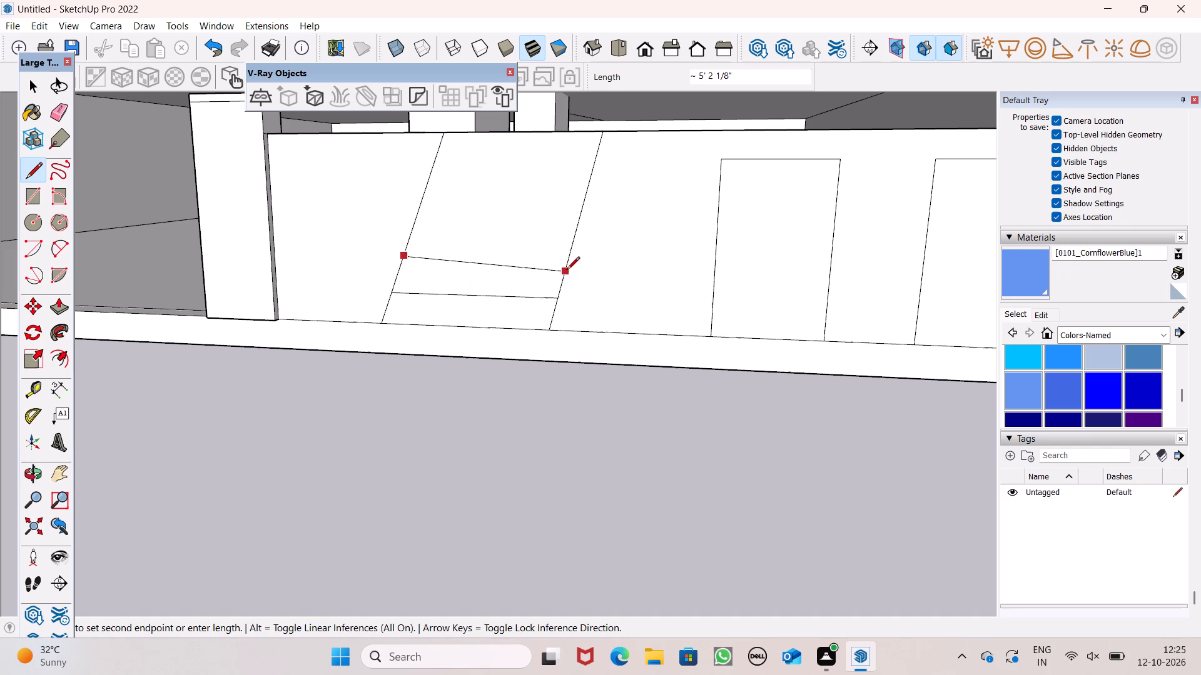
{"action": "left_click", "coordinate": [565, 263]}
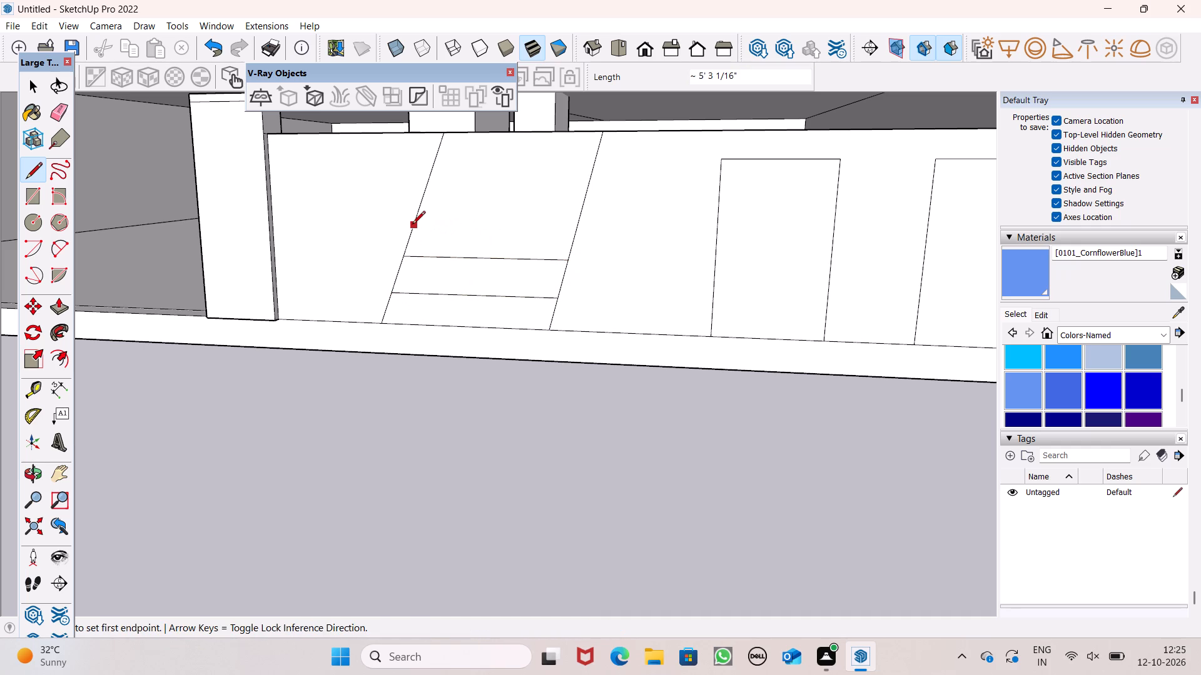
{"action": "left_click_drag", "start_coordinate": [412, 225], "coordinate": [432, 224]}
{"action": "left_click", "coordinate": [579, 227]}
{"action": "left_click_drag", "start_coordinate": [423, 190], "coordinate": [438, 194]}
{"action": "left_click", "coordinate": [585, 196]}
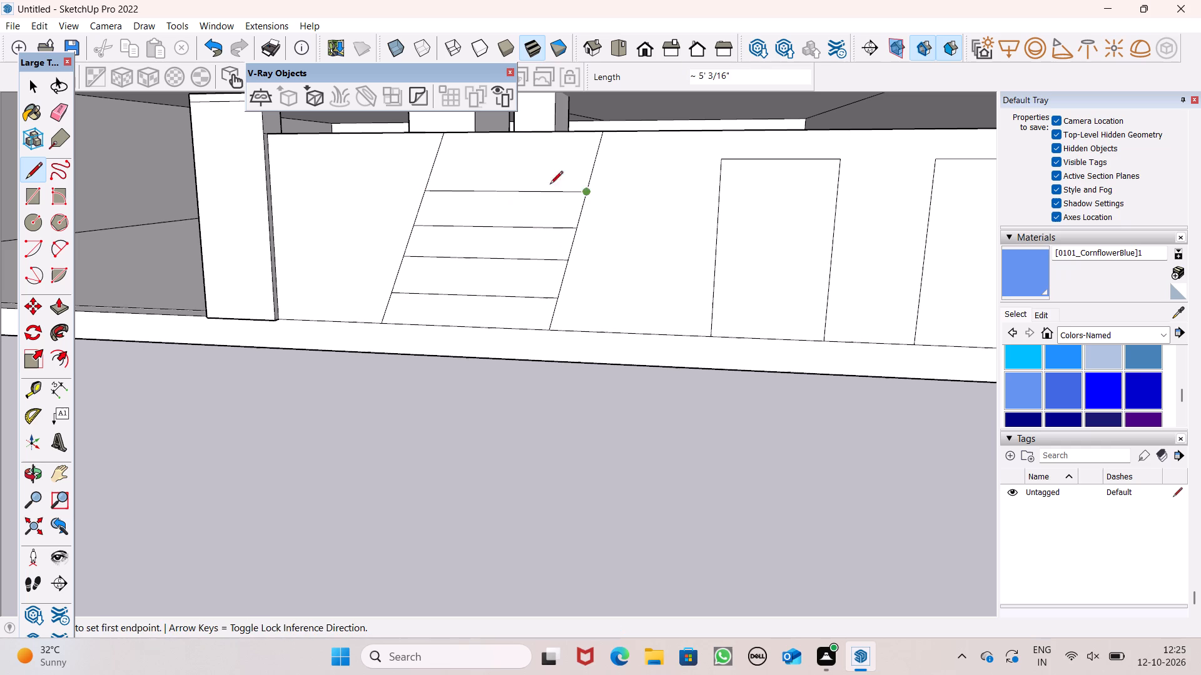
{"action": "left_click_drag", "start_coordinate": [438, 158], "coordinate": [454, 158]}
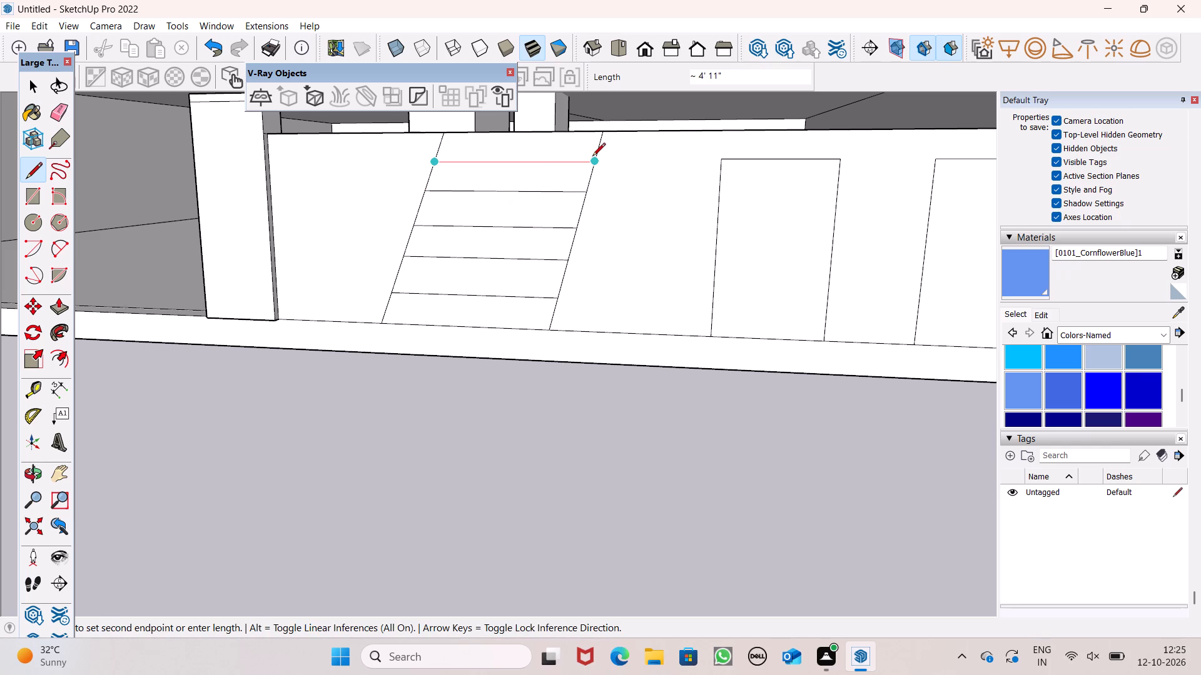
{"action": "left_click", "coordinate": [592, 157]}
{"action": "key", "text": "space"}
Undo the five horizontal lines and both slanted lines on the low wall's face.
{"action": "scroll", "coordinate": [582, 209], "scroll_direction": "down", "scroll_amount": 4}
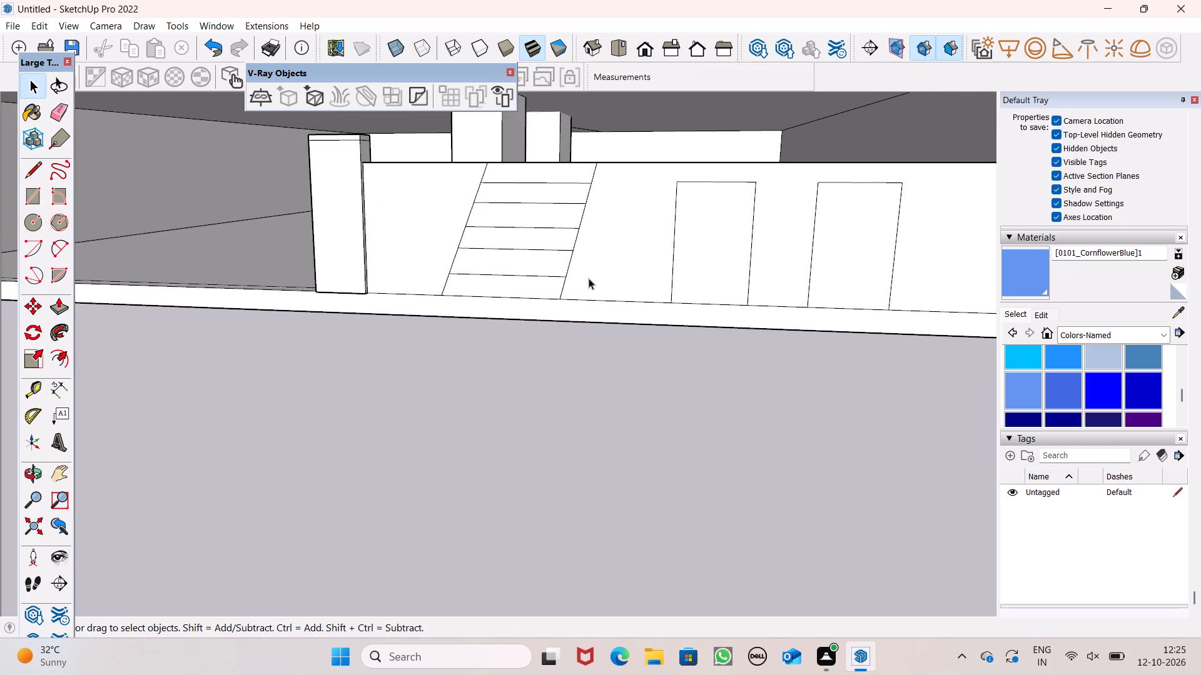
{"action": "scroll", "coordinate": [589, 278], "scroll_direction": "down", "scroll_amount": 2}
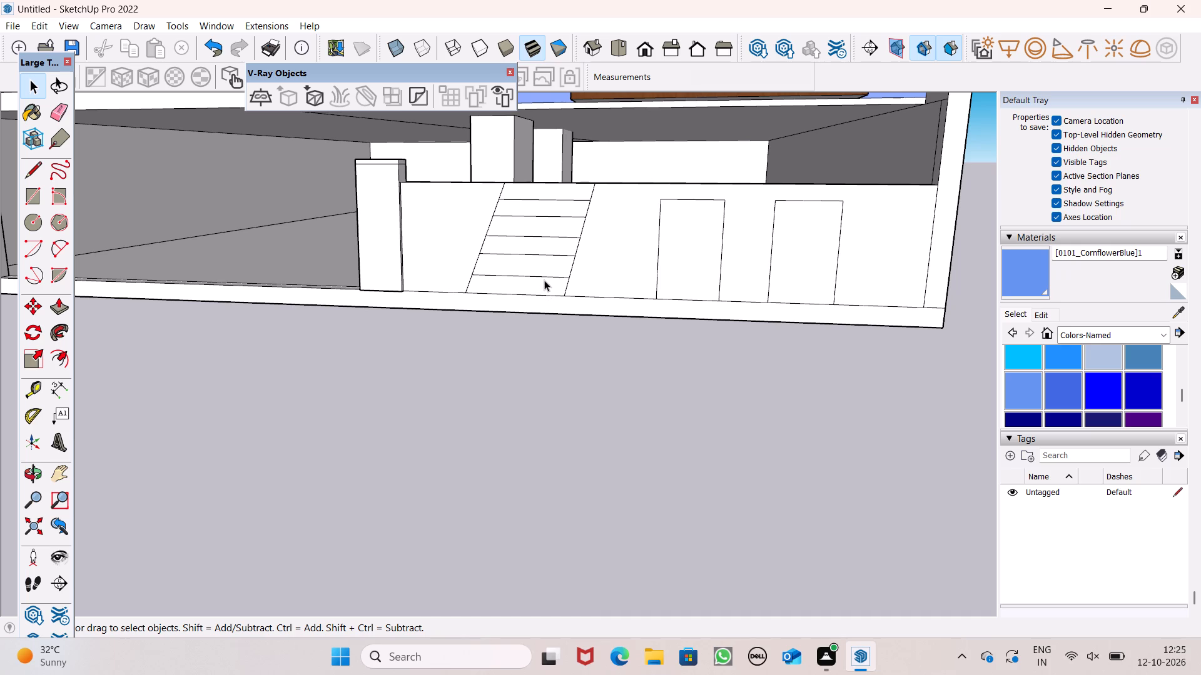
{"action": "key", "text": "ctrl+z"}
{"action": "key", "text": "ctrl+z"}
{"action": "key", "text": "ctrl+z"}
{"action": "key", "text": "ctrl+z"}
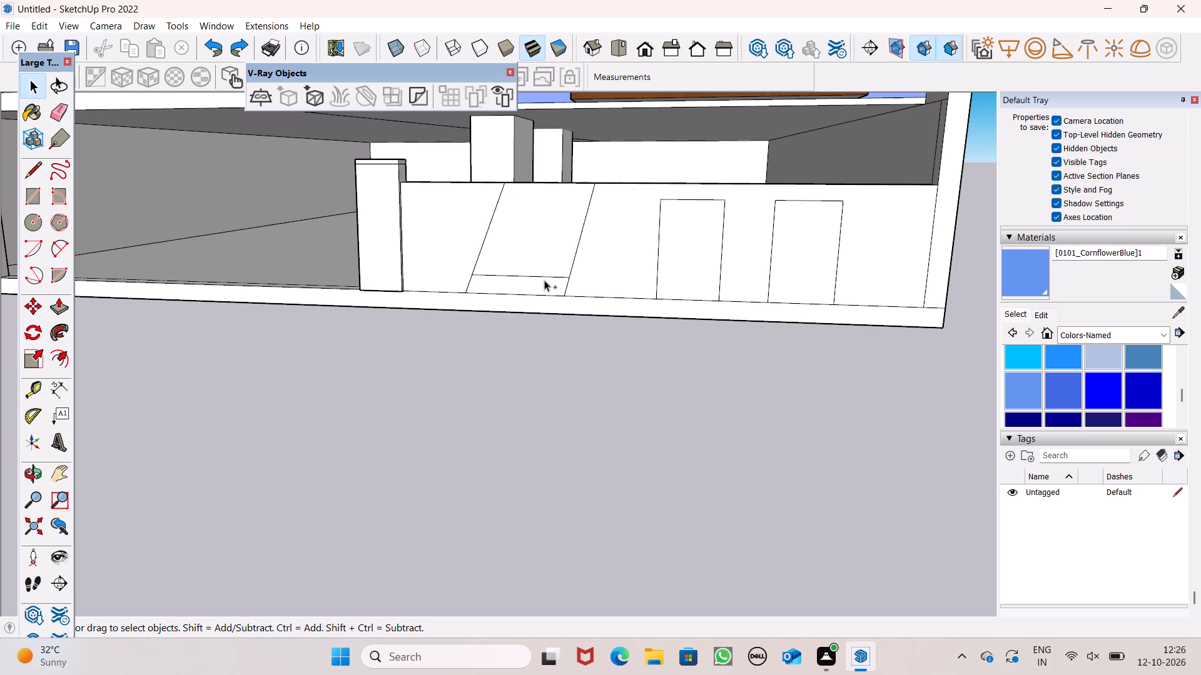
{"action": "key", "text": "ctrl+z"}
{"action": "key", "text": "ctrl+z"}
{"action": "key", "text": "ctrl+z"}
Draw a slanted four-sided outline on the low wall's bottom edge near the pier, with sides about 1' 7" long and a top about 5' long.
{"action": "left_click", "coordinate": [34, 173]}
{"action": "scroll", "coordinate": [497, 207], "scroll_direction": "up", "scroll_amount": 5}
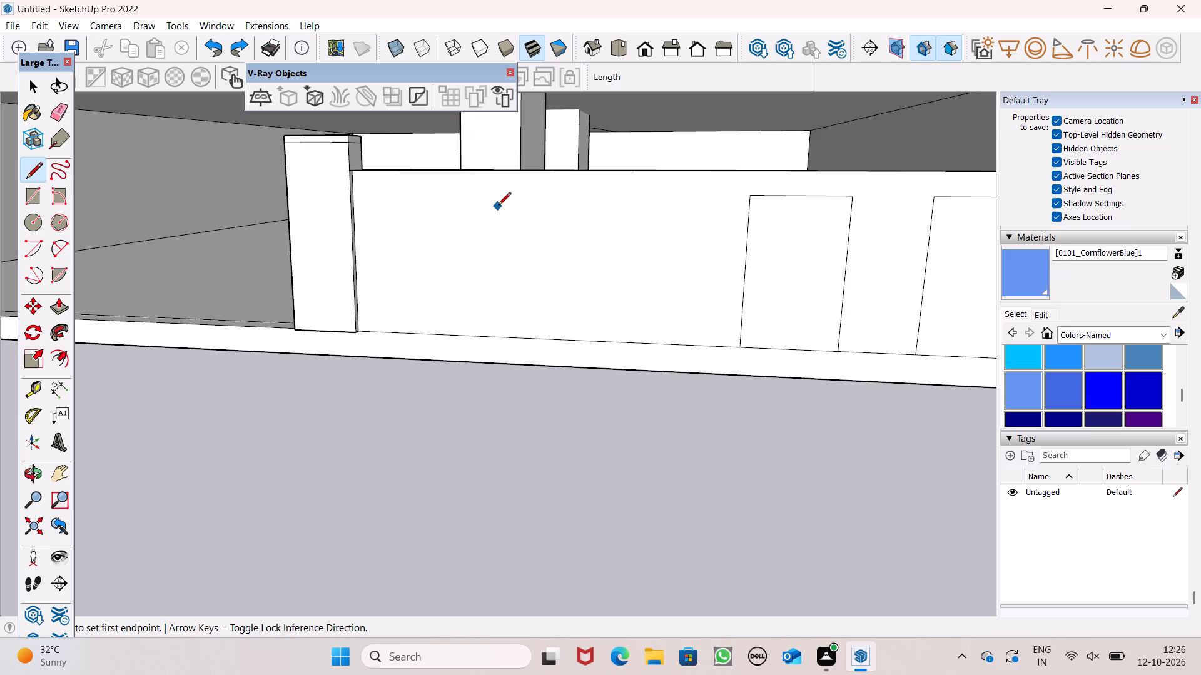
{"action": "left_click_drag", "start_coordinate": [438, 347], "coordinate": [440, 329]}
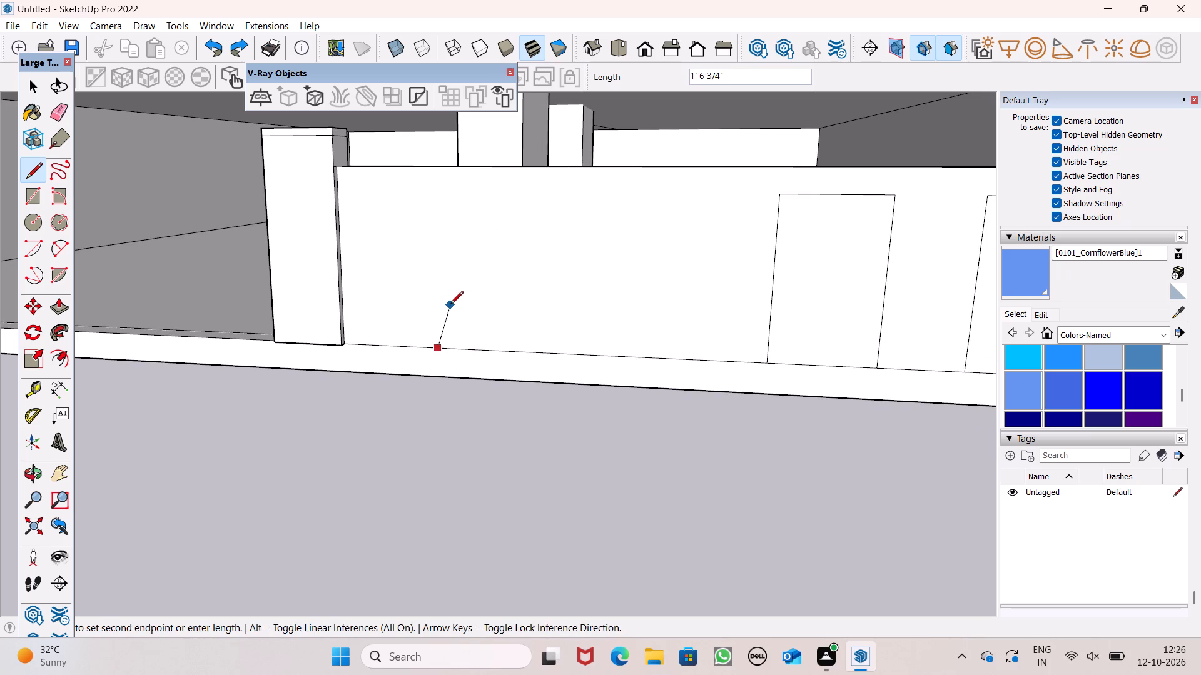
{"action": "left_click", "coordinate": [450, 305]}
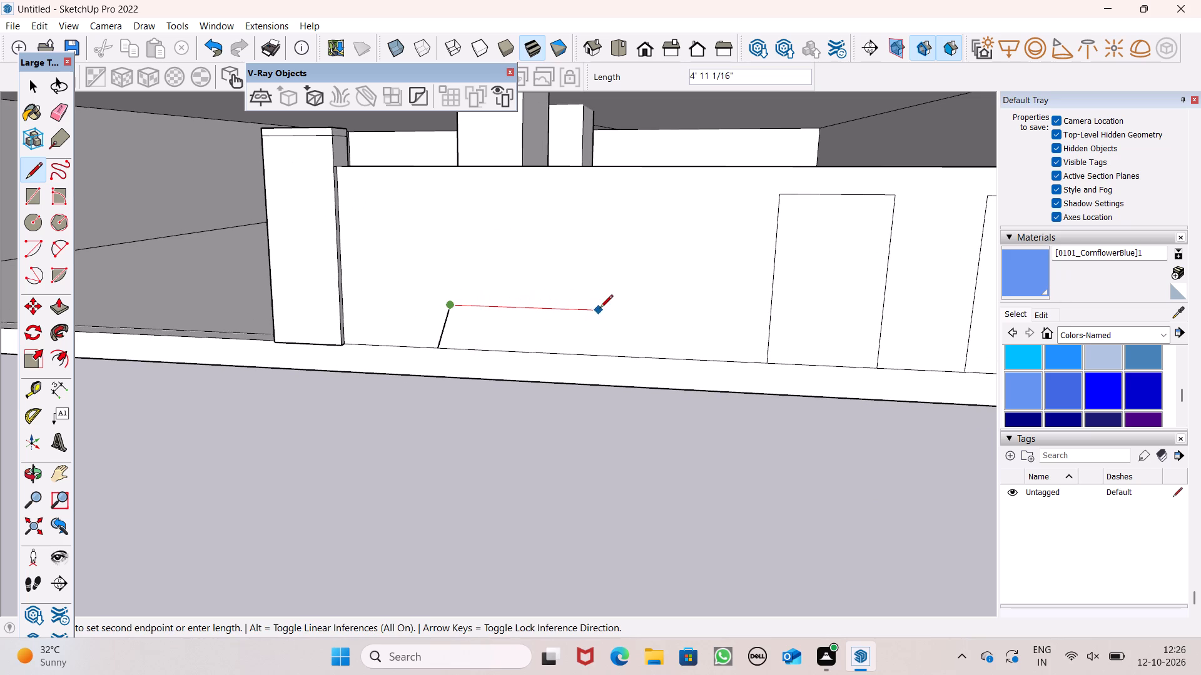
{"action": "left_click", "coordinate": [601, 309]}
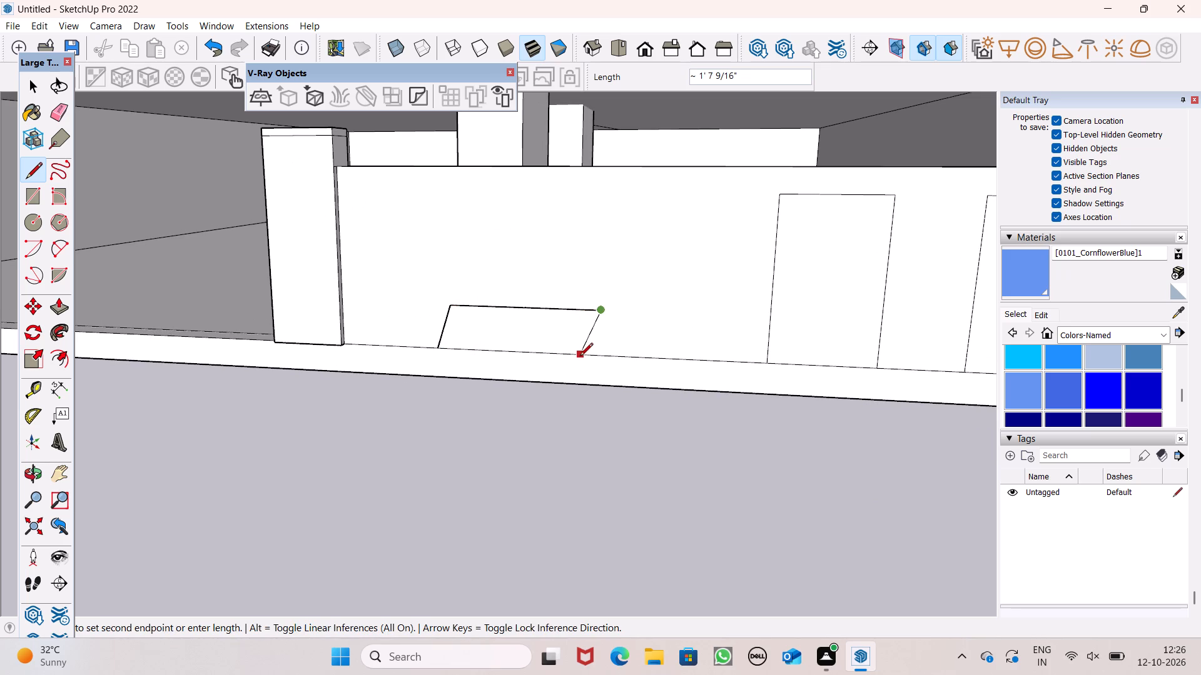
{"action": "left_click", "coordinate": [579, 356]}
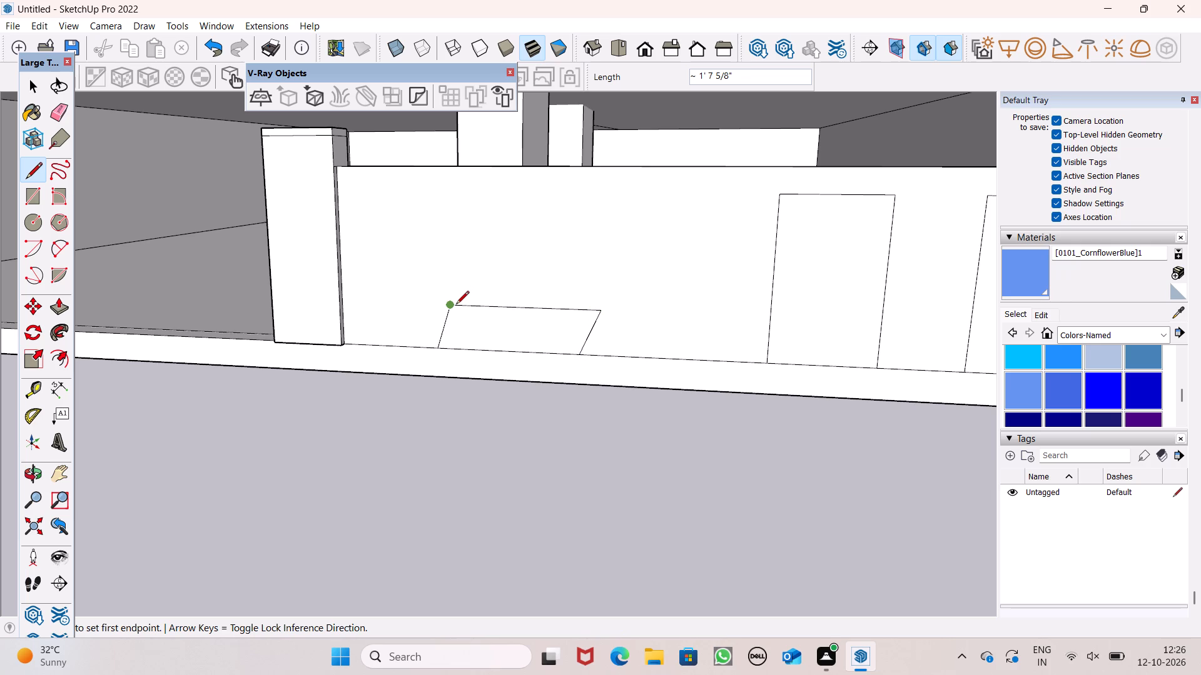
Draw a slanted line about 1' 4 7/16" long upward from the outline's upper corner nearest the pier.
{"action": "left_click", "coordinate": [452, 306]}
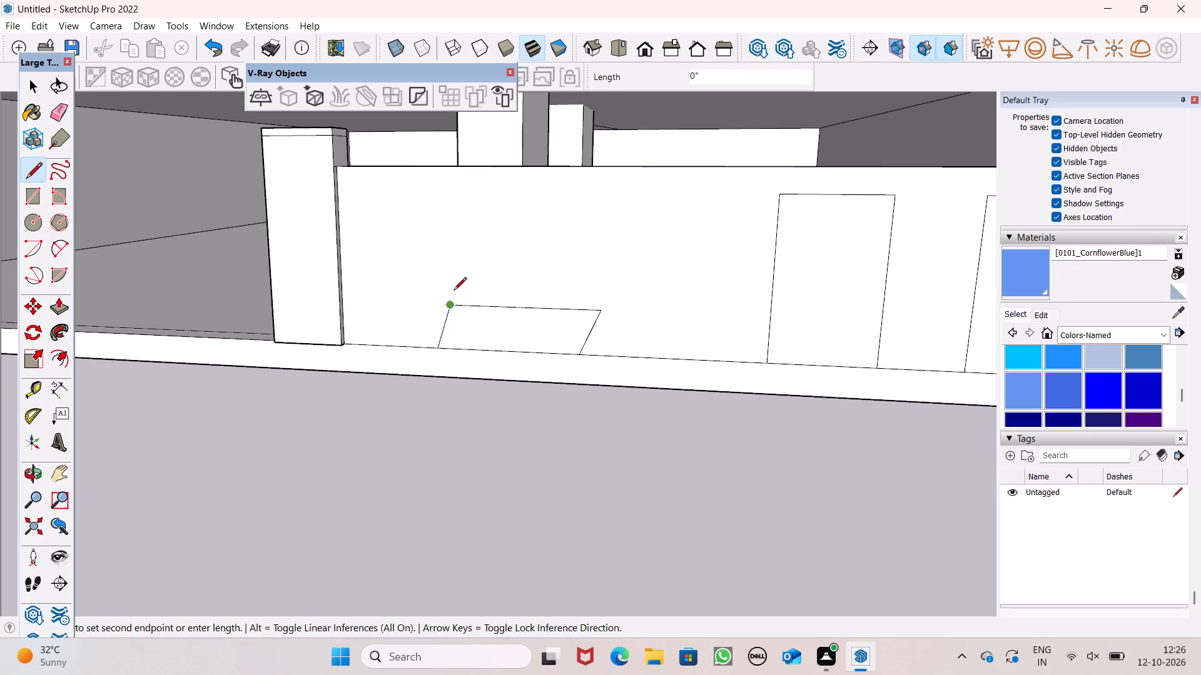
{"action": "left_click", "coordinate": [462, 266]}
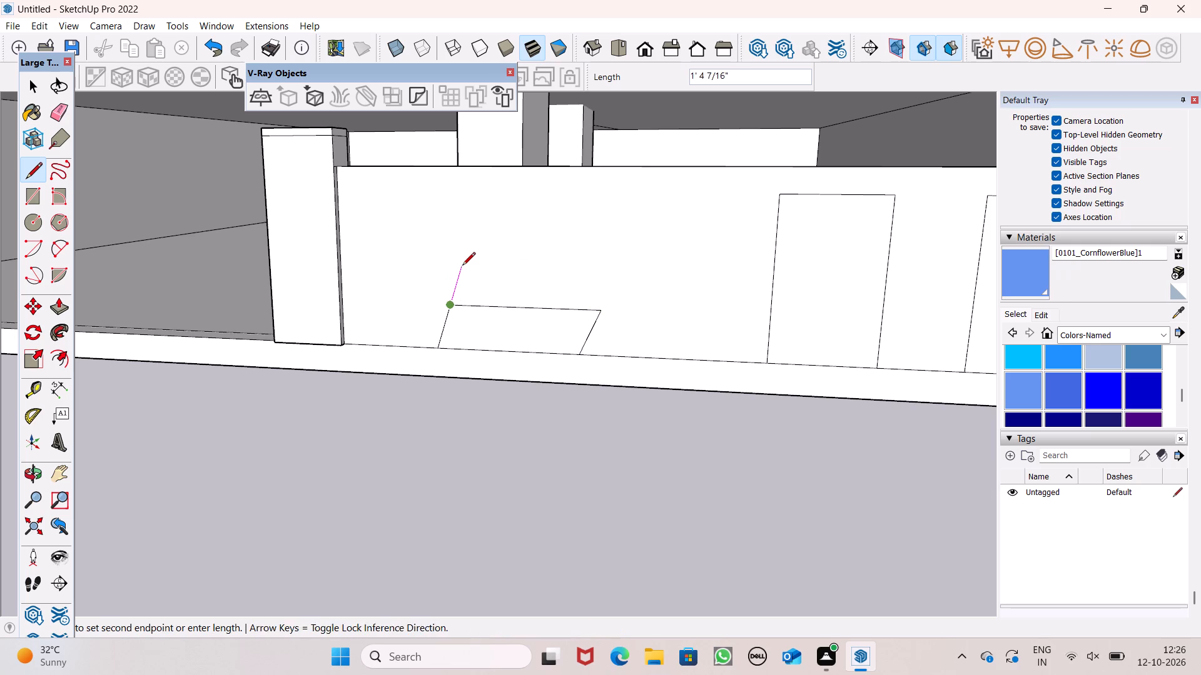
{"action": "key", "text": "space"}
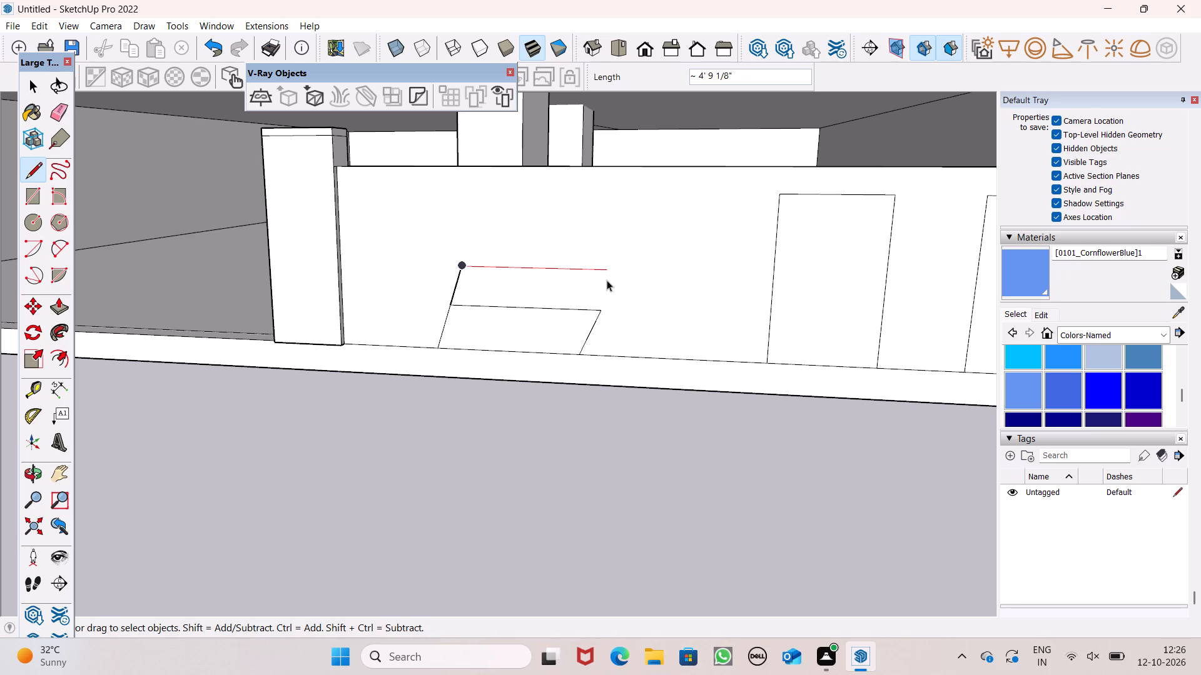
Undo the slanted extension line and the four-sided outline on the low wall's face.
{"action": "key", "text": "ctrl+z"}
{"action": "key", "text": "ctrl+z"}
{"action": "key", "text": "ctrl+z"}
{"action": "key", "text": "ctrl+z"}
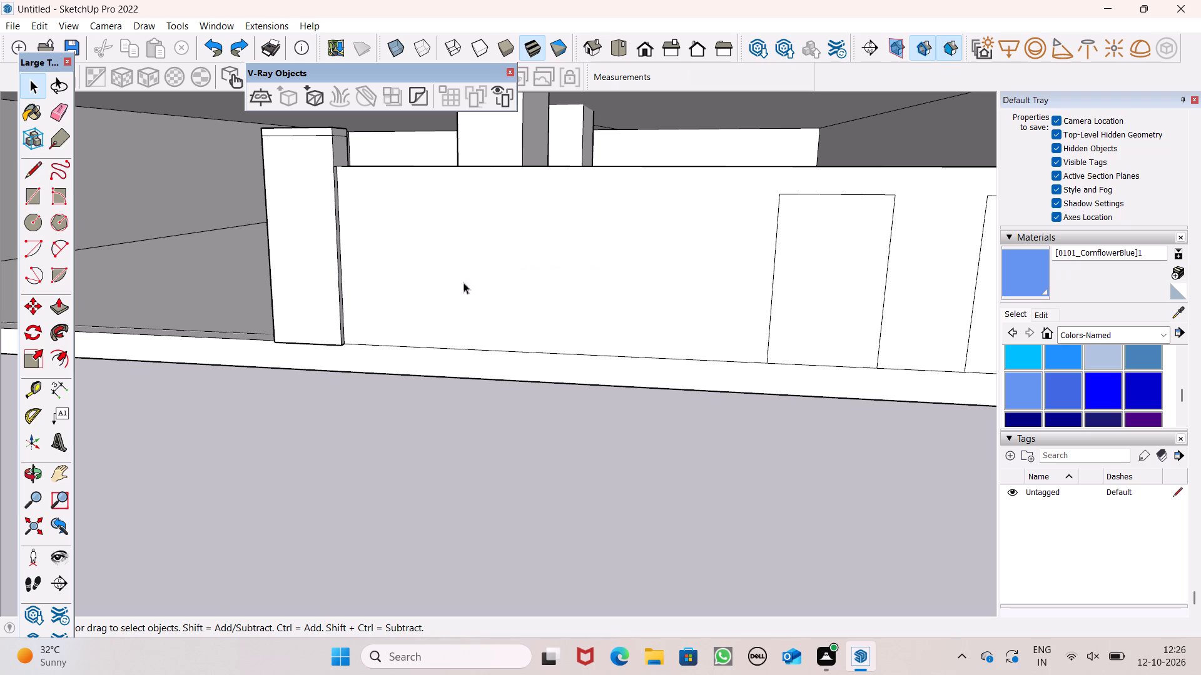
Draw two opposing slanted lines across the low wall's face near the pier, about 6' 3 3/8" and 6' 1" long, converging toward the top edge.
{"action": "left_click", "coordinate": [36, 172]}
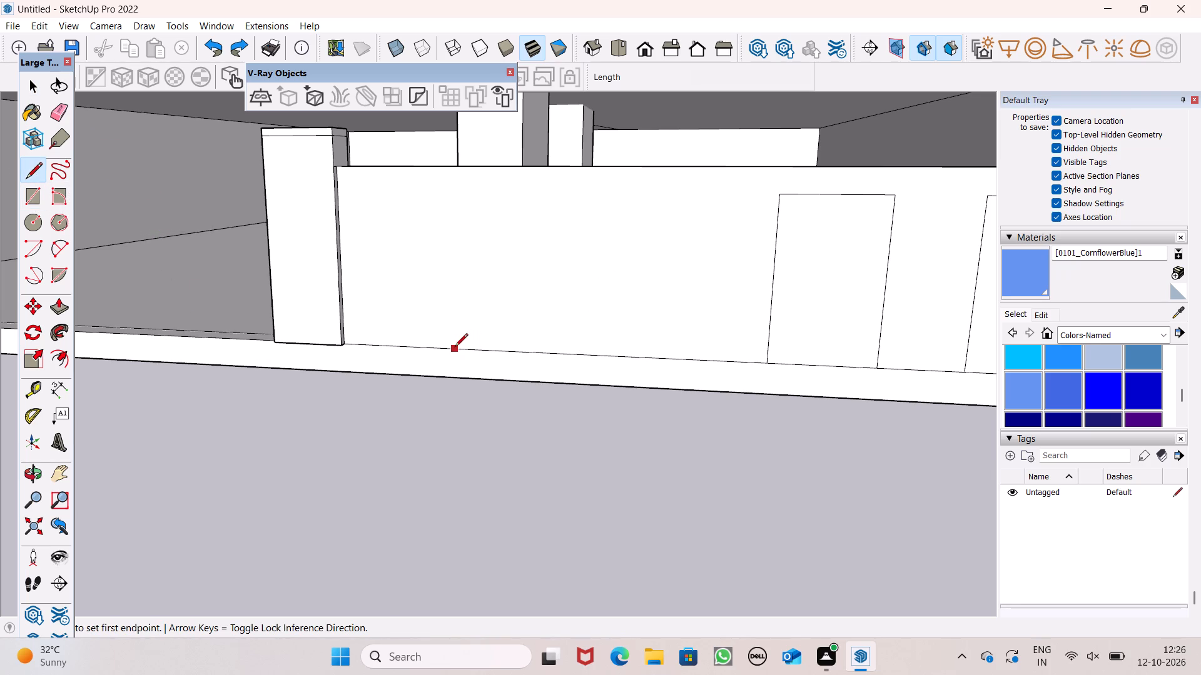
{"action": "left_click_drag", "start_coordinate": [453, 347], "coordinate": [453, 331]}
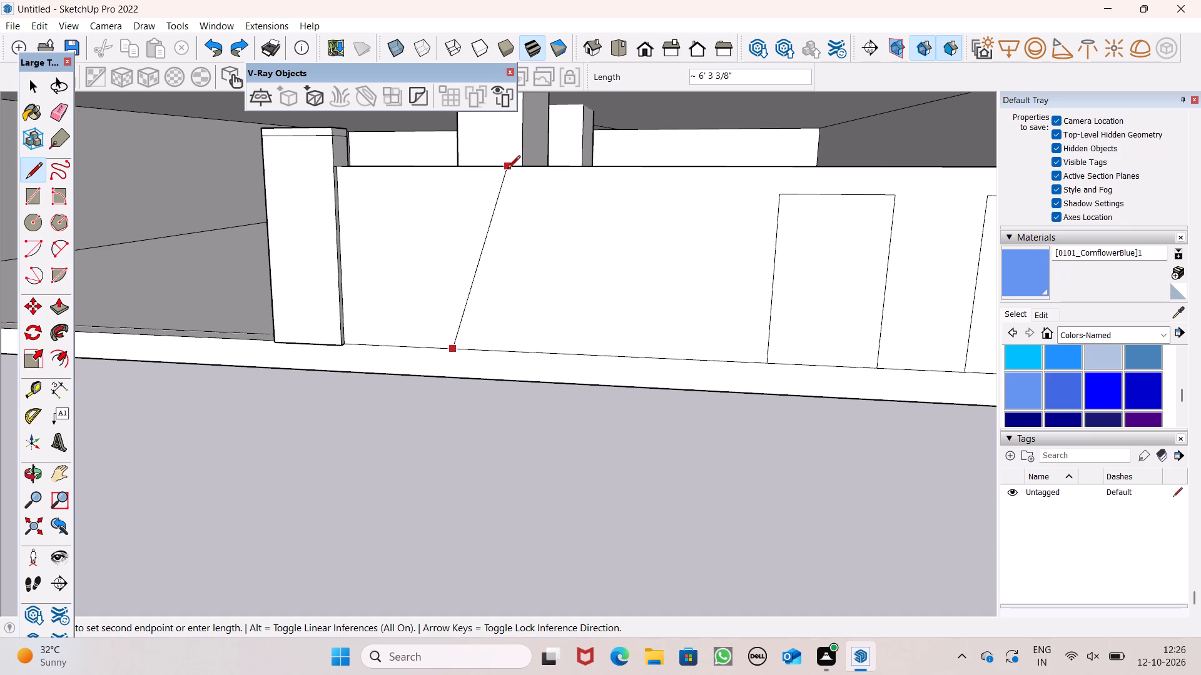
{"action": "left_click", "coordinate": [507, 169]}
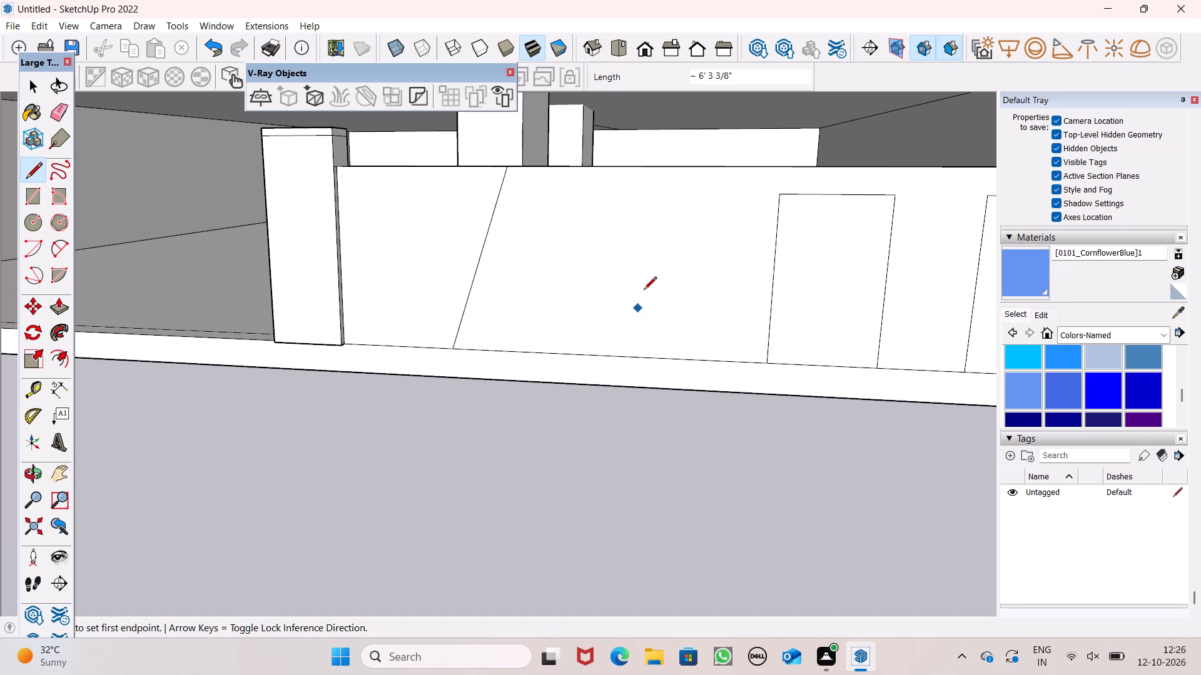
{"action": "left_click", "coordinate": [637, 169]}
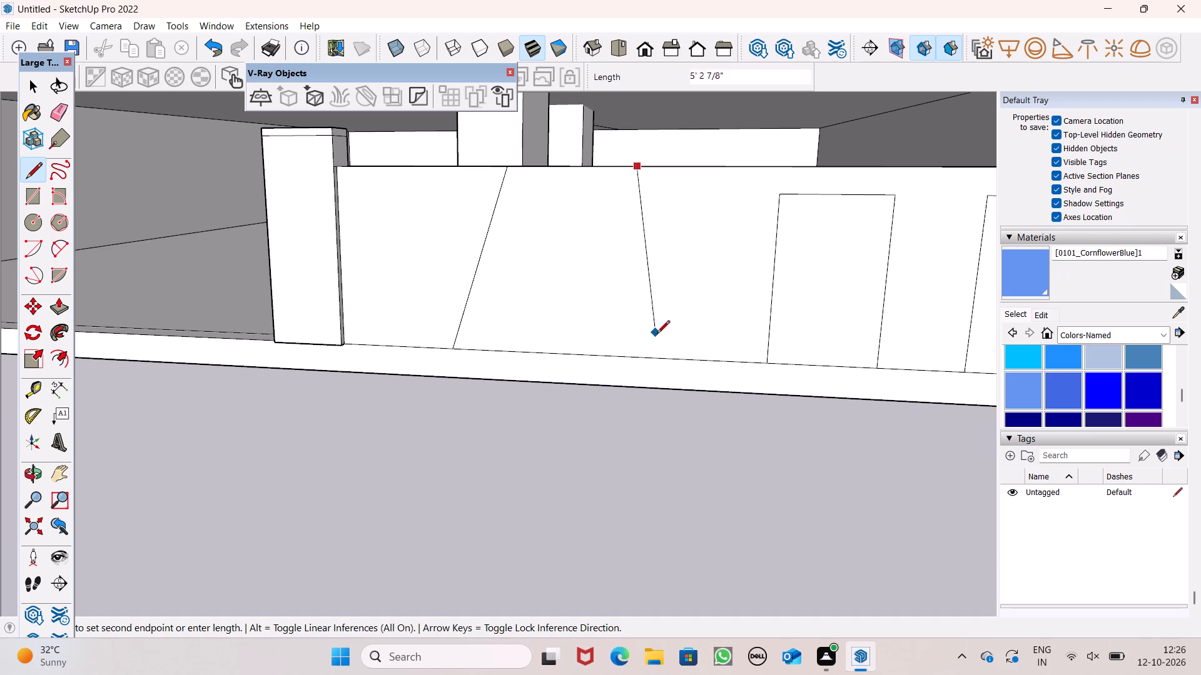
{"action": "left_click", "coordinate": [661, 361]}
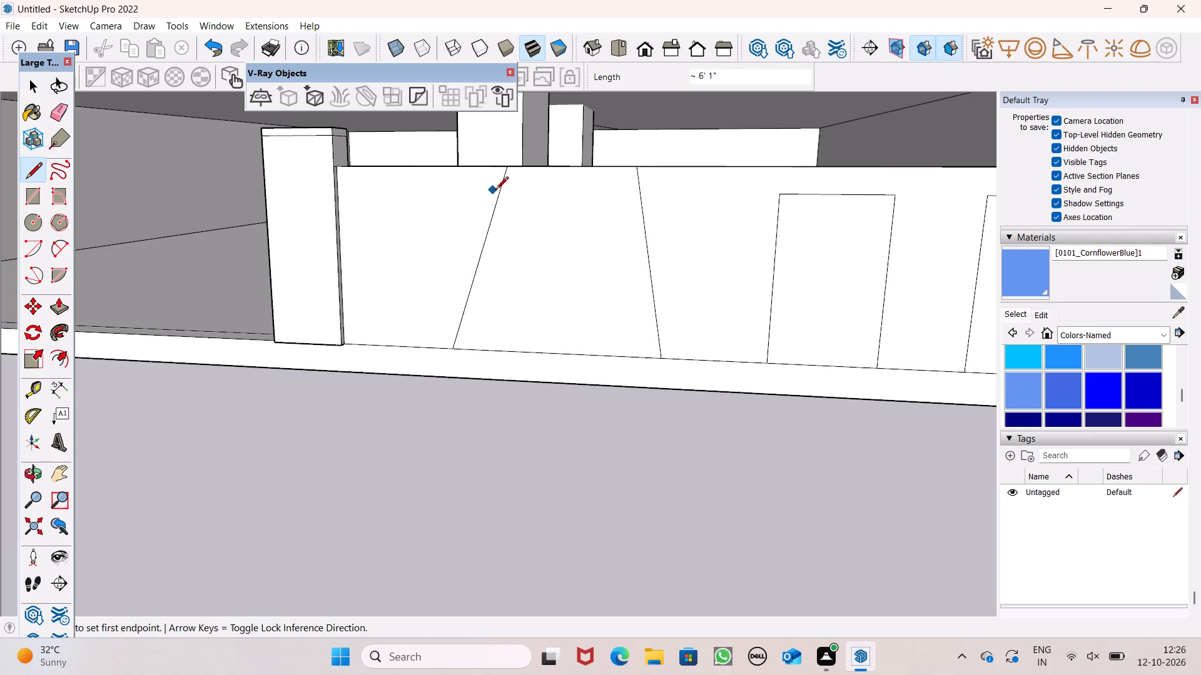
Draw five spaced horizontal lines between the two slanted lines, from about 4' 5 1/2" long at the top to about 6' 5" at the bottom.
{"action": "left_click", "coordinate": [500, 194]}
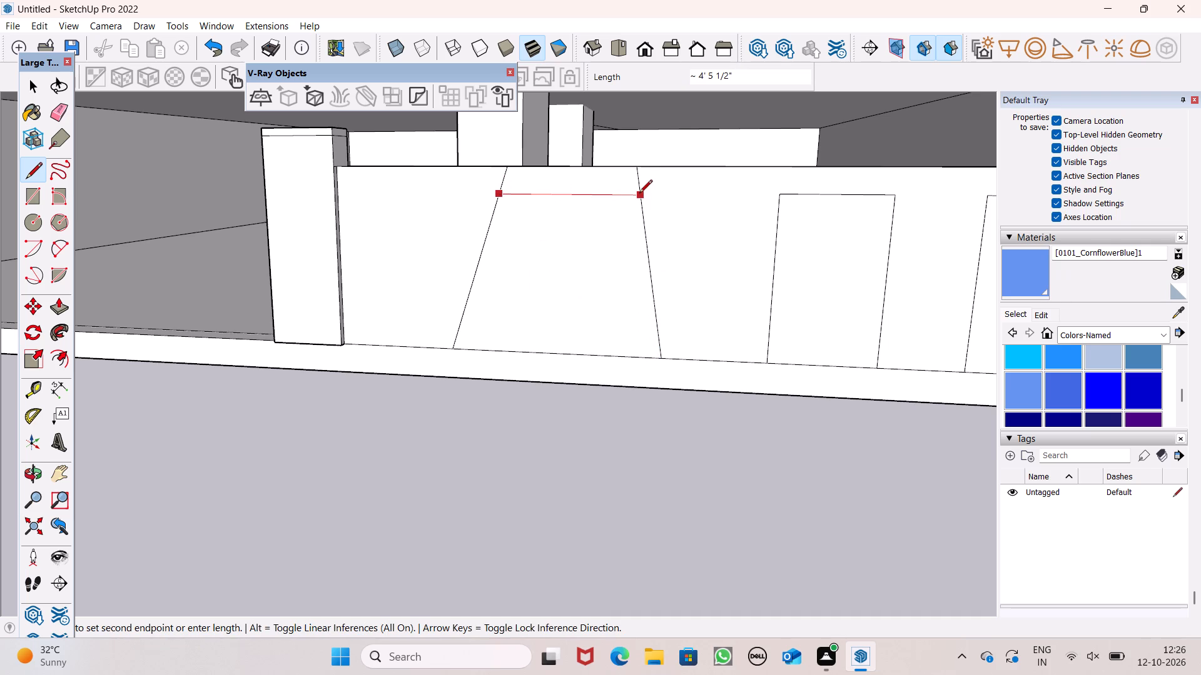
{"action": "left_click", "coordinate": [639, 193]}
{"action": "left_click", "coordinate": [490, 224]}
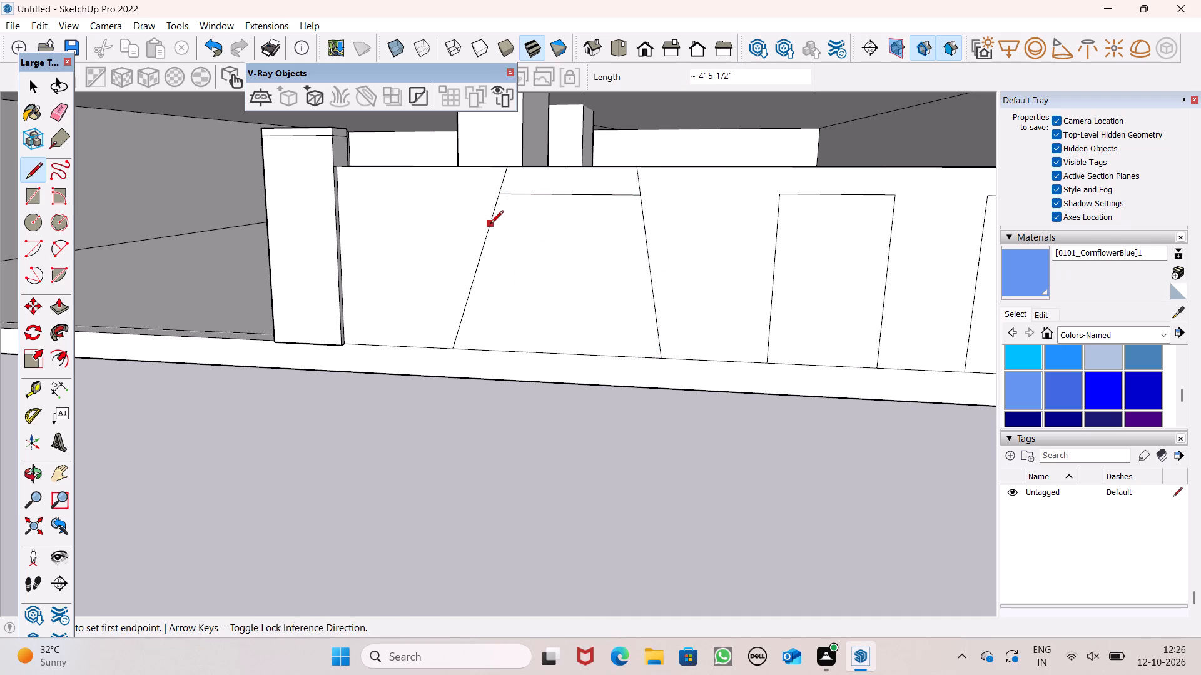
{"action": "left_click", "coordinate": [644, 228]}
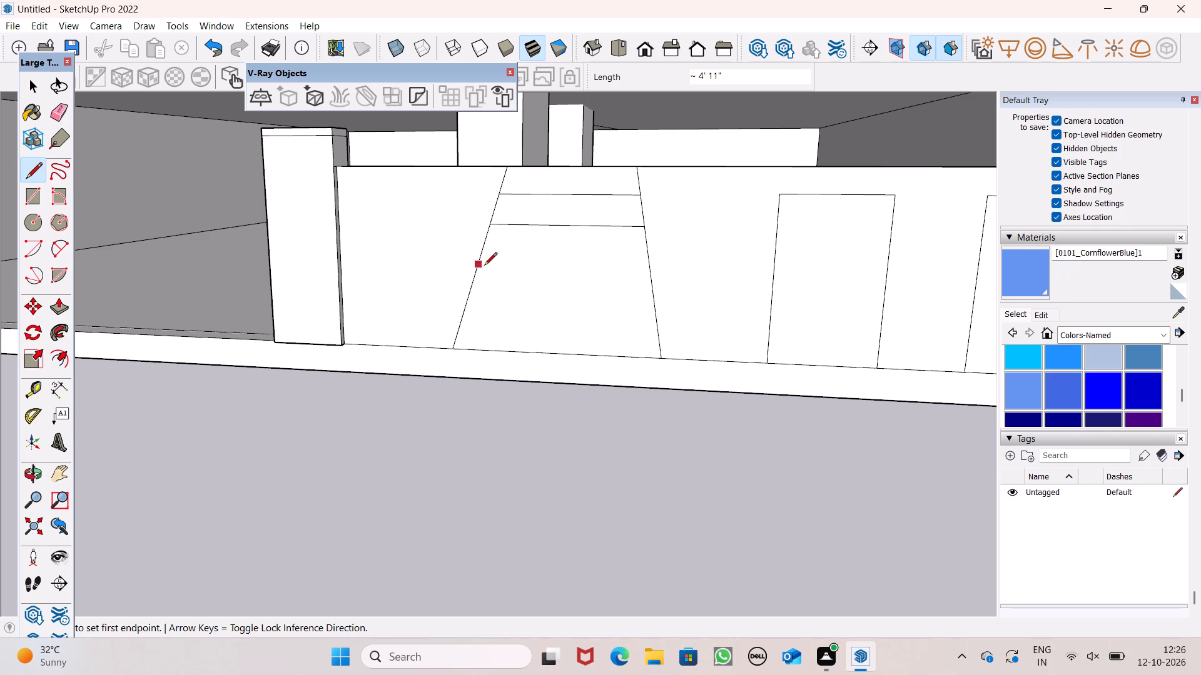
{"action": "left_click", "coordinate": [483, 260]}
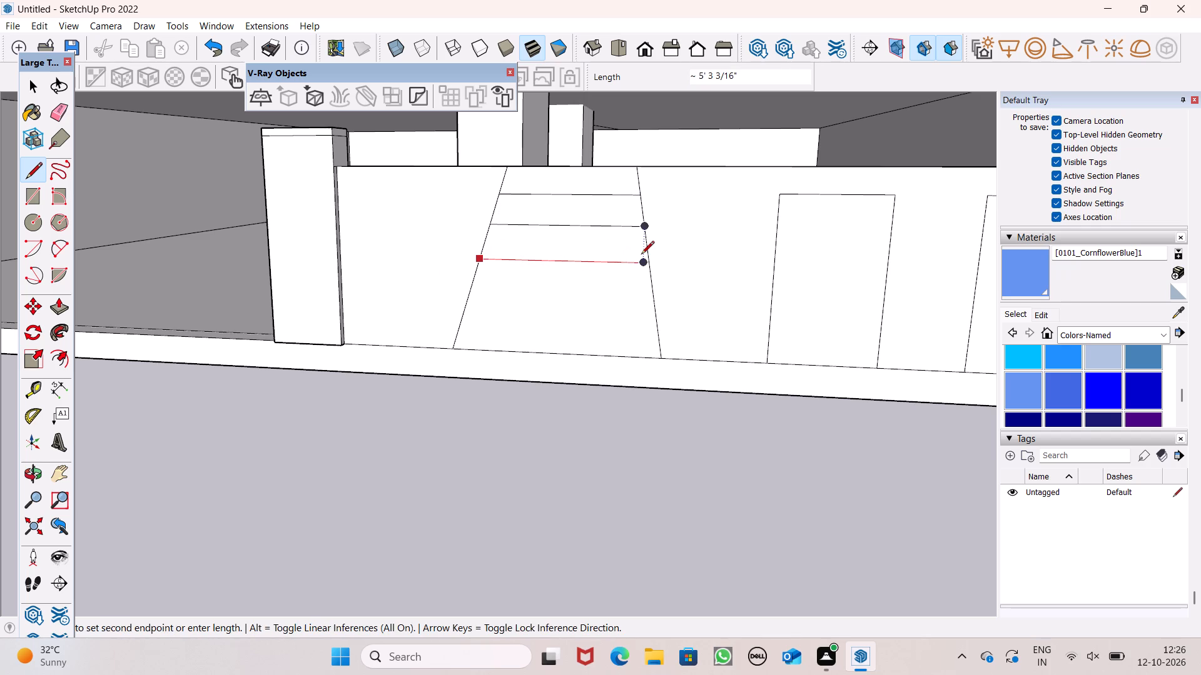
{"action": "left_click", "coordinate": [646, 254]}
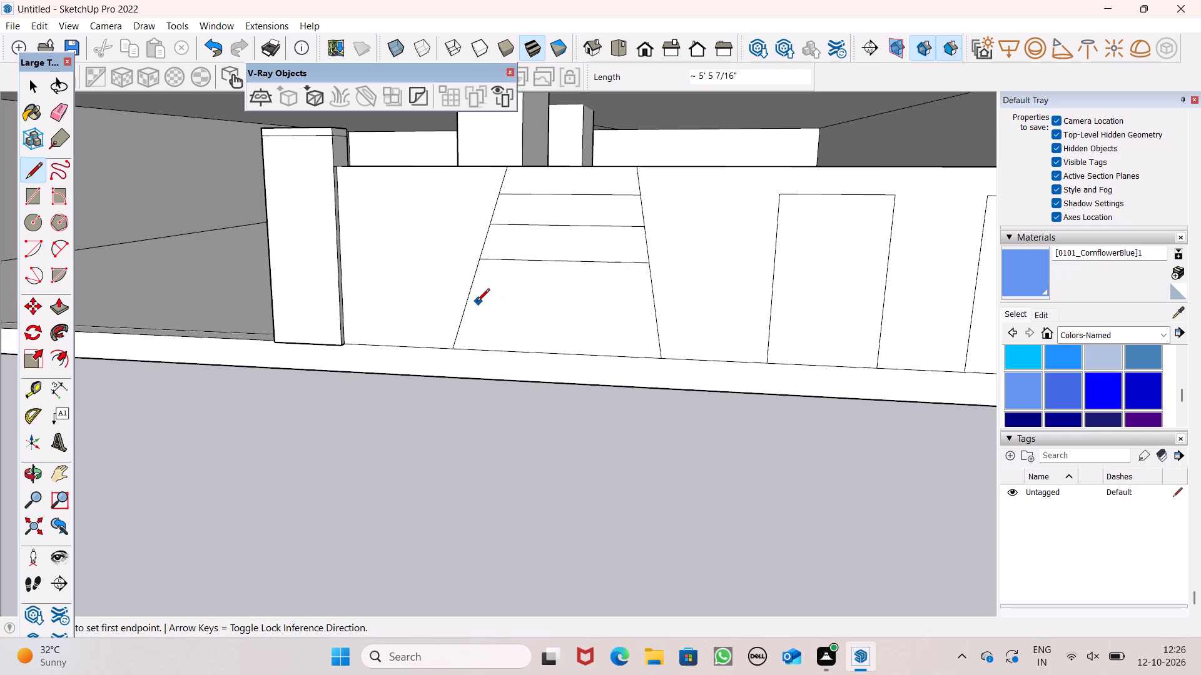
{"action": "left_click_drag", "start_coordinate": [472, 289], "coordinate": [499, 289]}
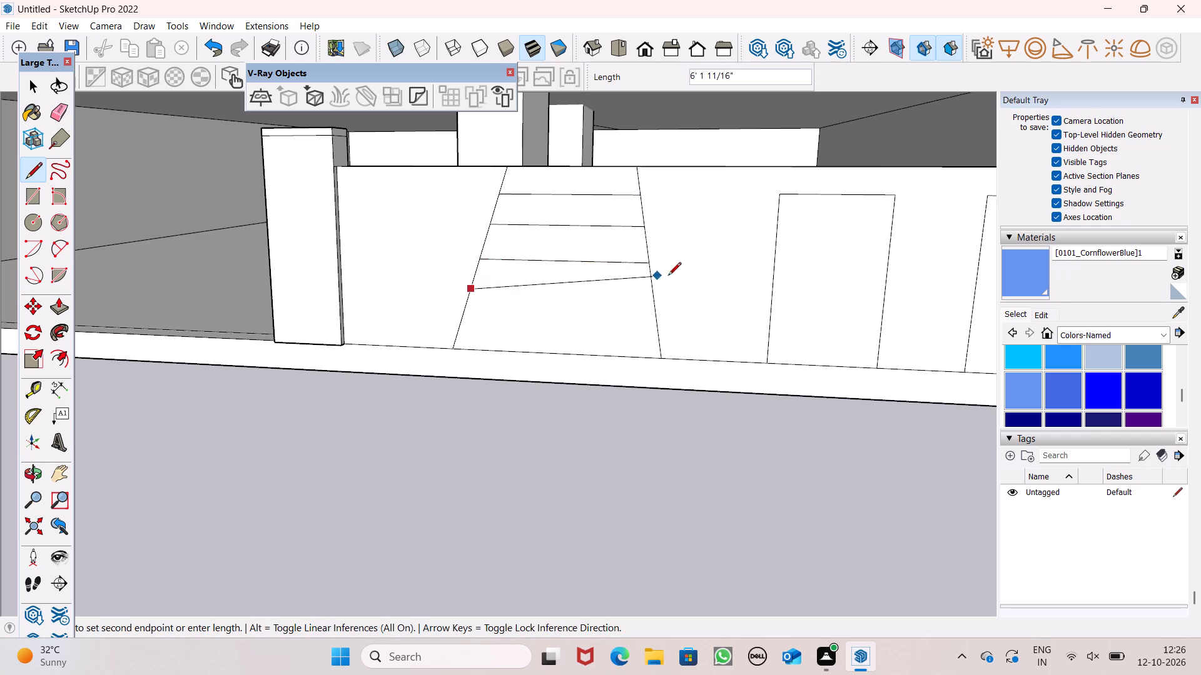
{"action": "left_click", "coordinate": [655, 290]}
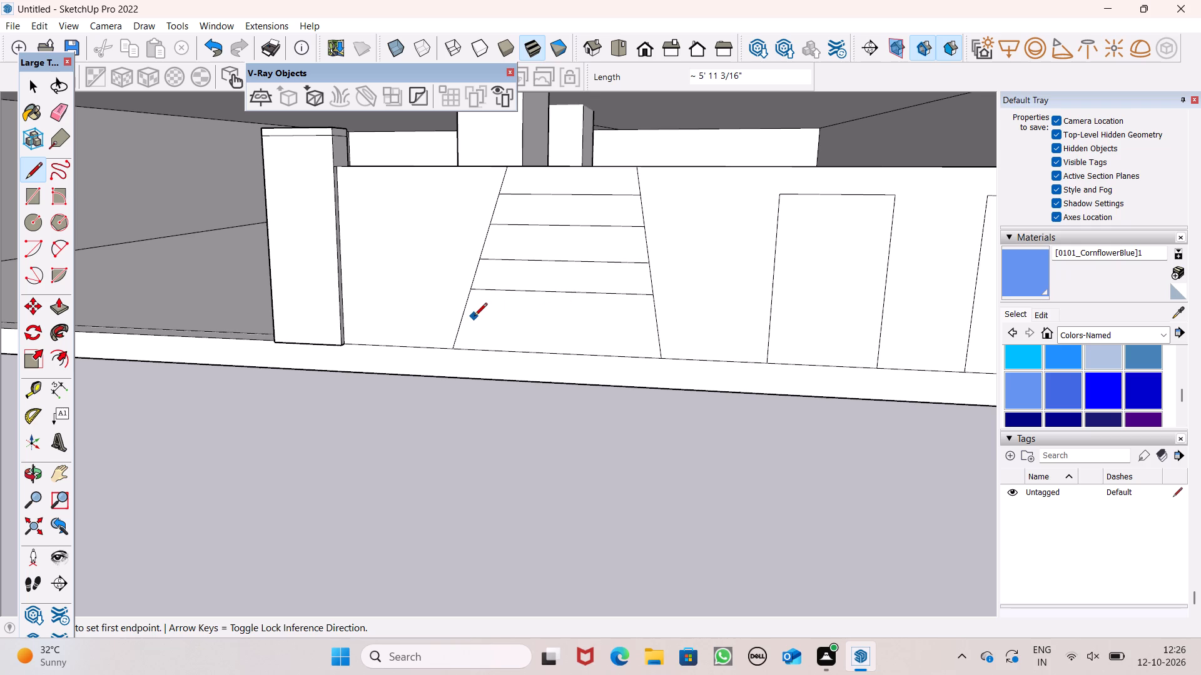
{"action": "left_click_drag", "start_coordinate": [466, 317], "coordinate": [517, 317]}
{"action": "left_click", "coordinate": [654, 321]}
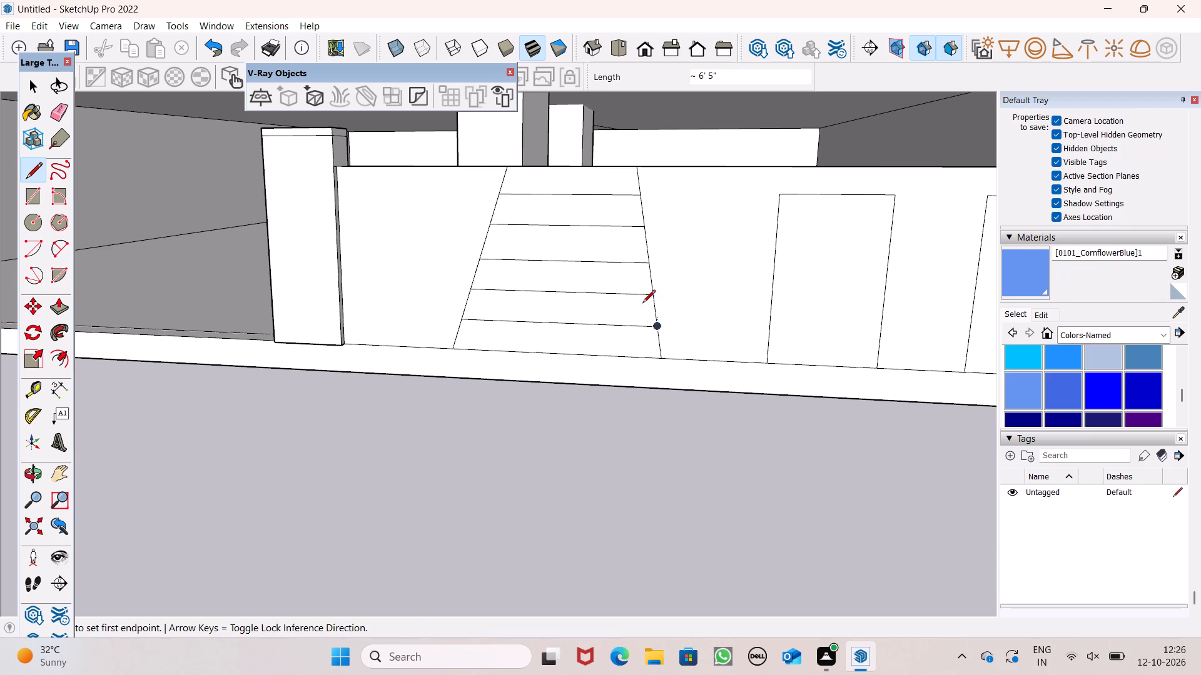
{"action": "key", "text": "space"}
{"action": "scroll", "coordinate": [686, 226], "scroll_direction": "down", "scroll_amount": 8}
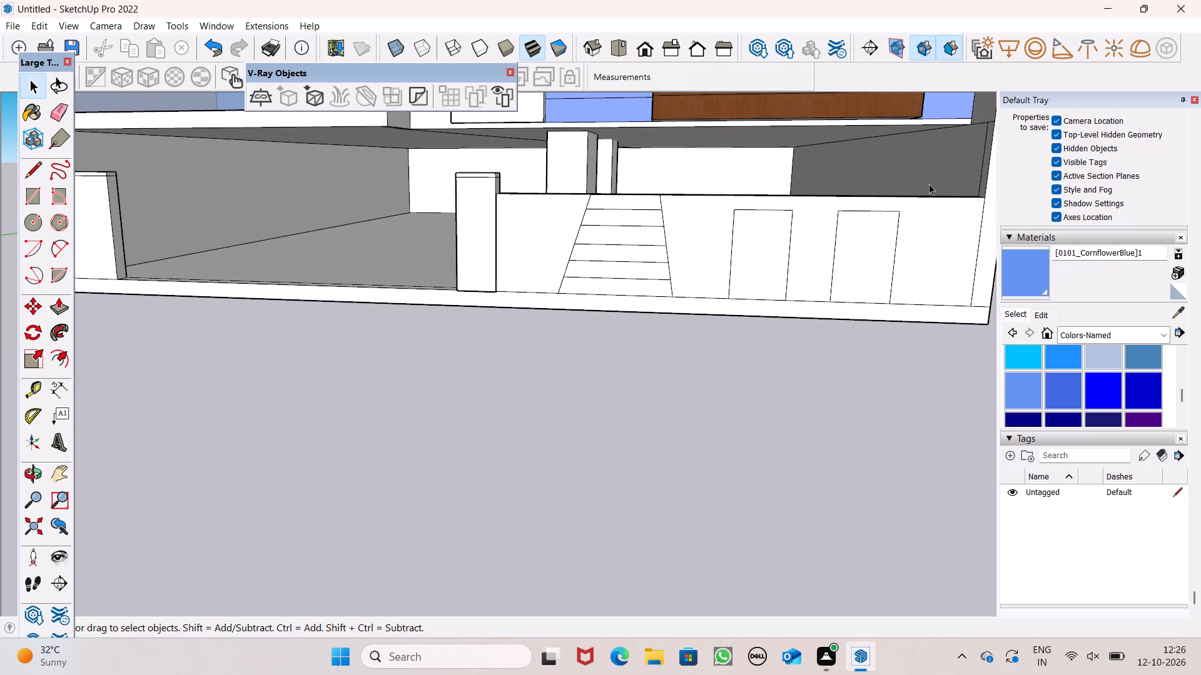
Paint the low wall's face on both sides of the tapered, striped area with the CornflowerBlue material.
{"action": "scroll", "coordinate": [811, 134], "scroll_direction": "down", "scroll_amount": 3}
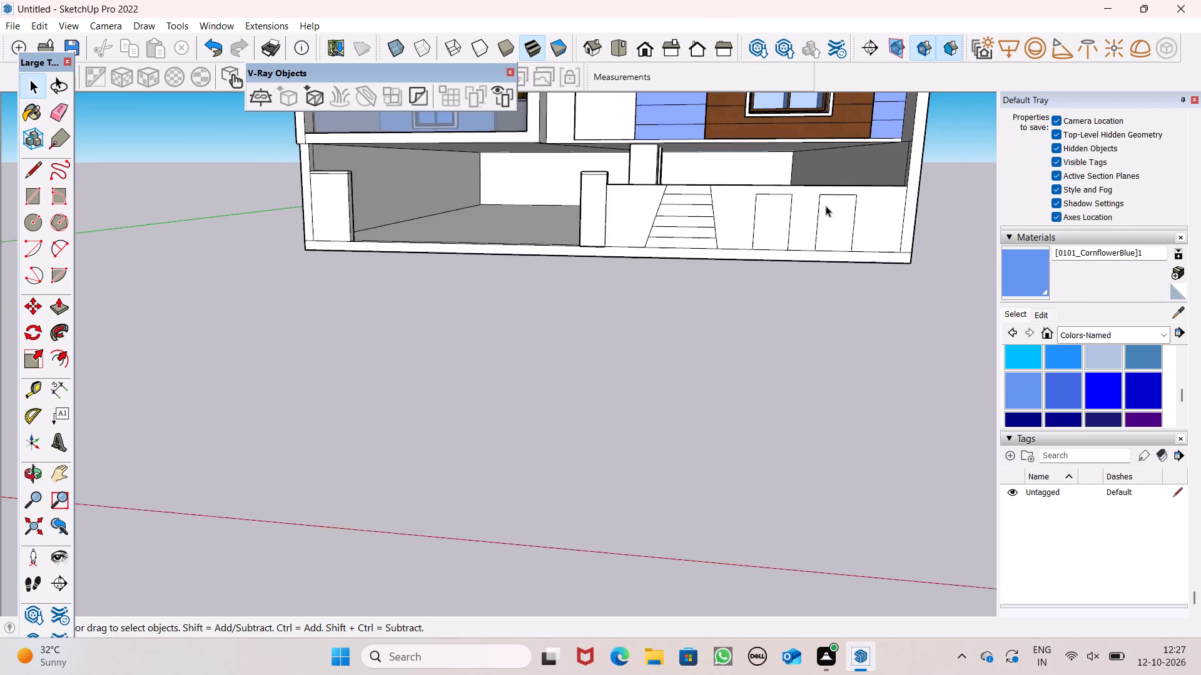
{"action": "scroll", "coordinate": [826, 206], "scroll_direction": "down", "scroll_amount": 1}
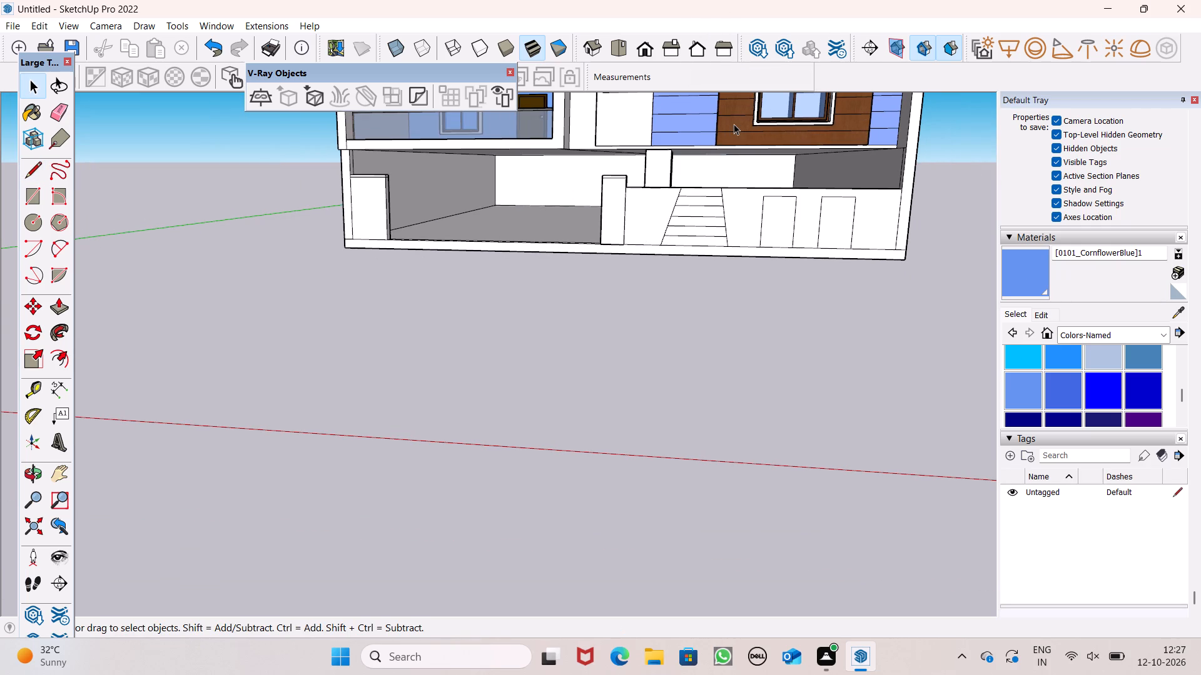
{"action": "left_click", "coordinate": [1029, 282]}
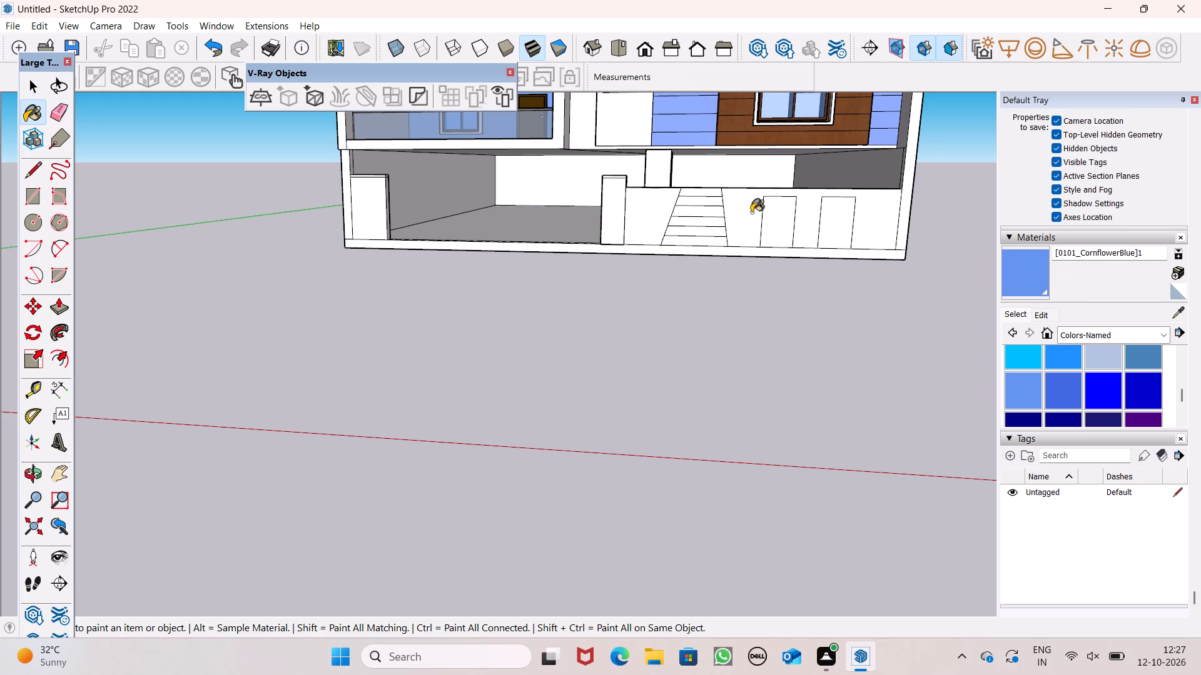
{"action": "left_click", "coordinate": [750, 211]}
{"action": "scroll", "coordinate": [634, 210], "scroll_direction": "up", "scroll_amount": 3}
{"action": "left_click", "coordinate": [634, 204]}
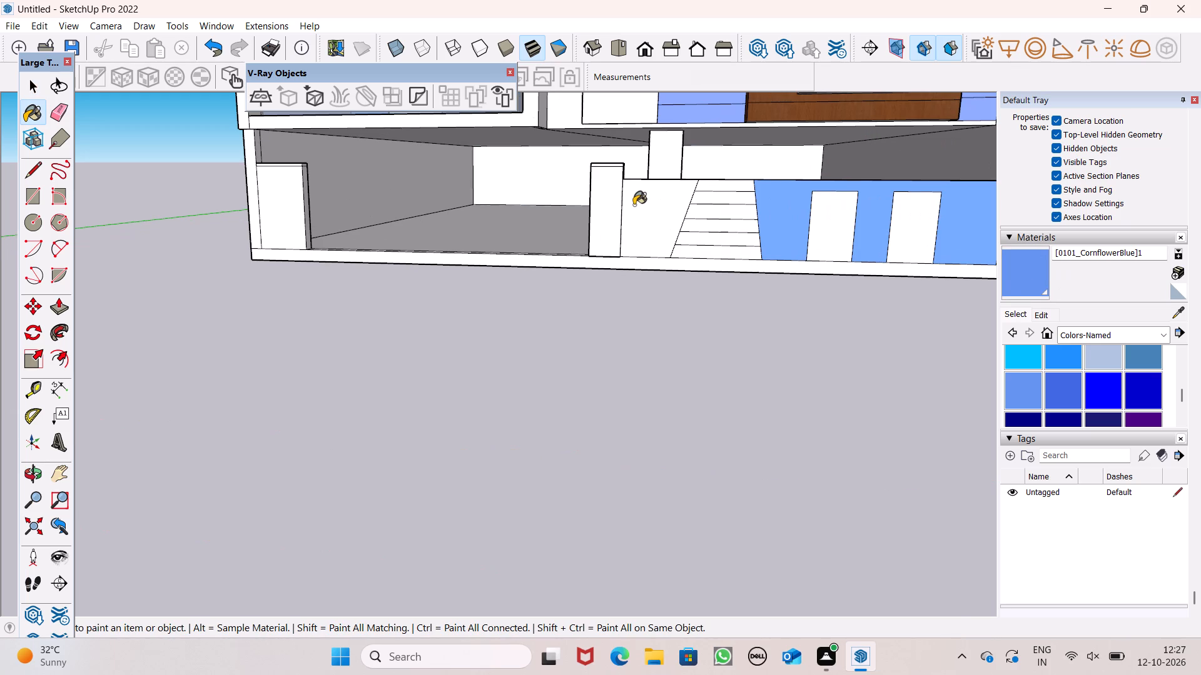
Pick dark brown Color C08 from the Colors collection and paint the two rectangular panels on the low wall.
{"action": "scroll", "coordinate": [634, 212], "scroll_direction": "down", "scroll_amount": 2}
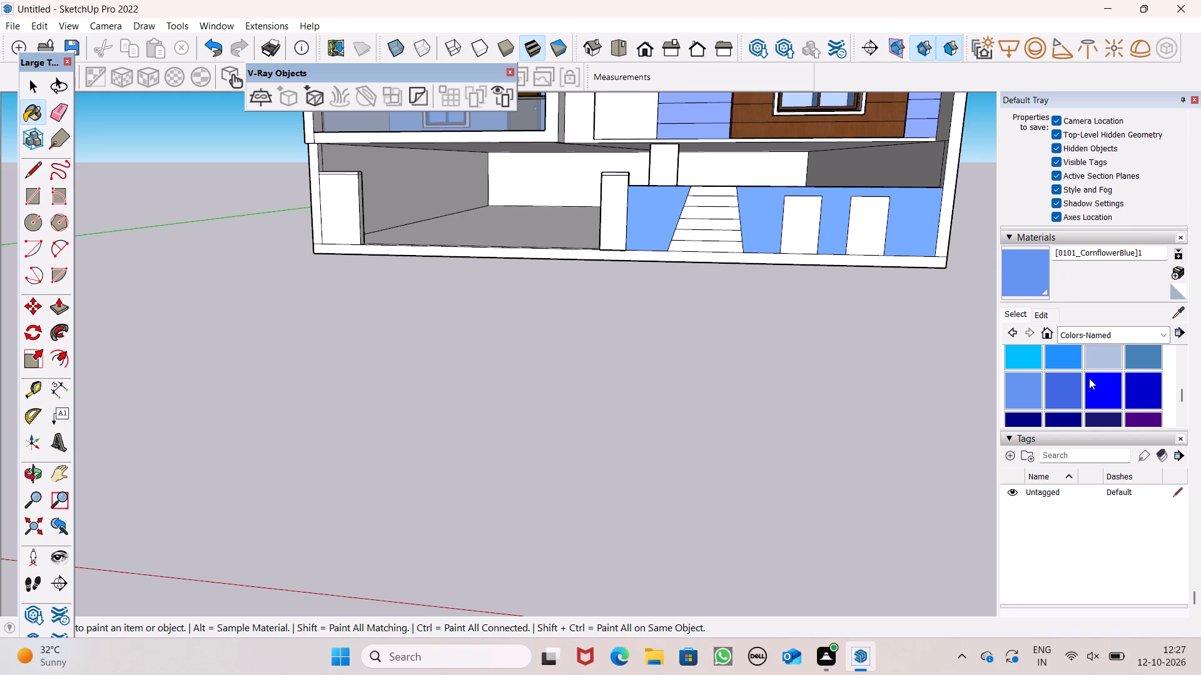
{"action": "scroll", "coordinate": [1127, 402], "scroll_direction": "up", "scroll_amount": 3}
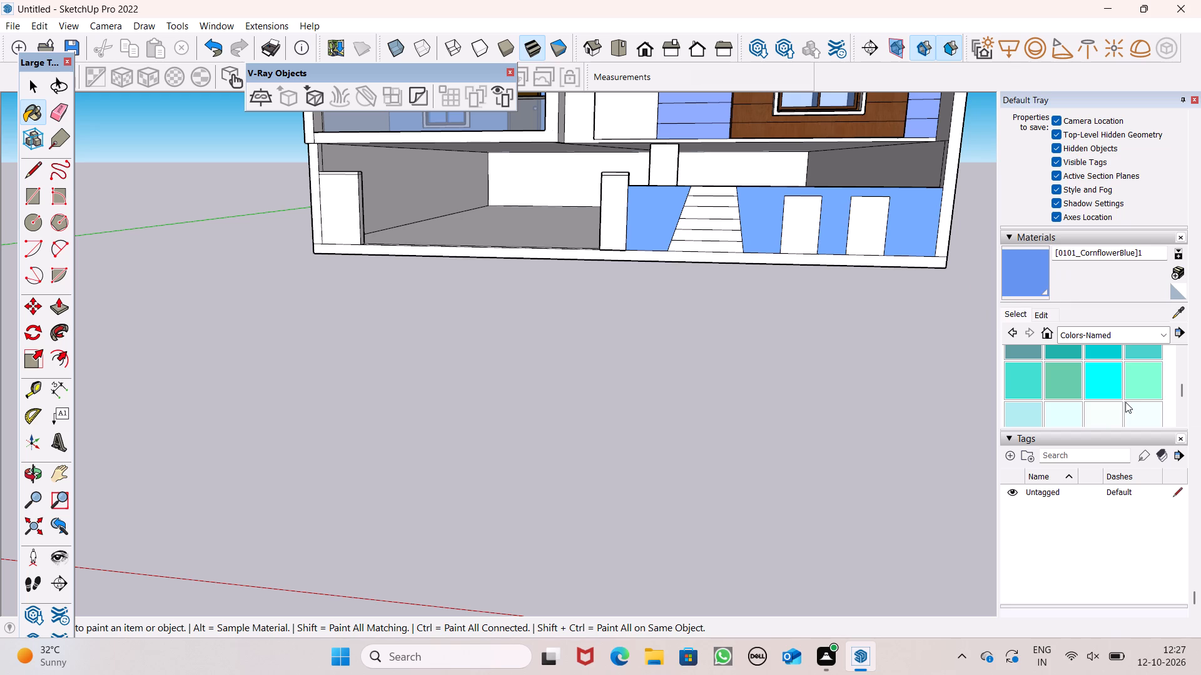
{"action": "scroll", "coordinate": [1125, 402], "scroll_direction": "up", "scroll_amount": 2}
{"action": "left_click", "coordinate": [1121, 339]}
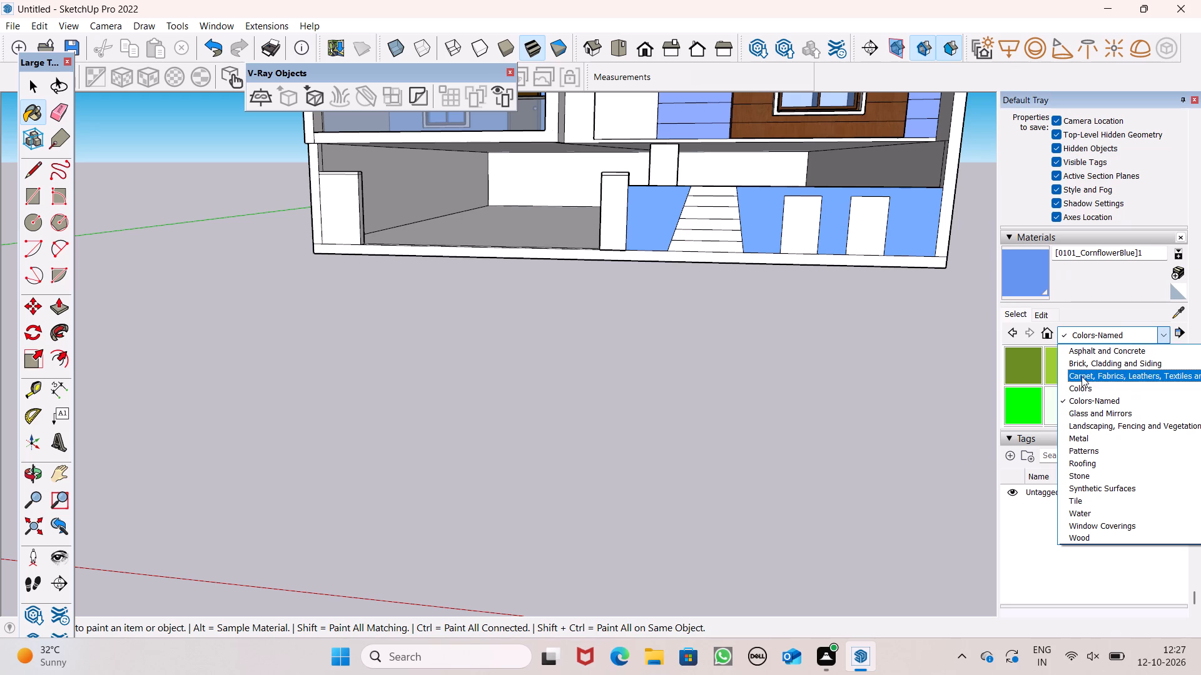
{"action": "left_click", "coordinate": [1078, 383]}
{"action": "scroll", "coordinate": [1127, 381], "scroll_direction": "down", "scroll_amount": 3}
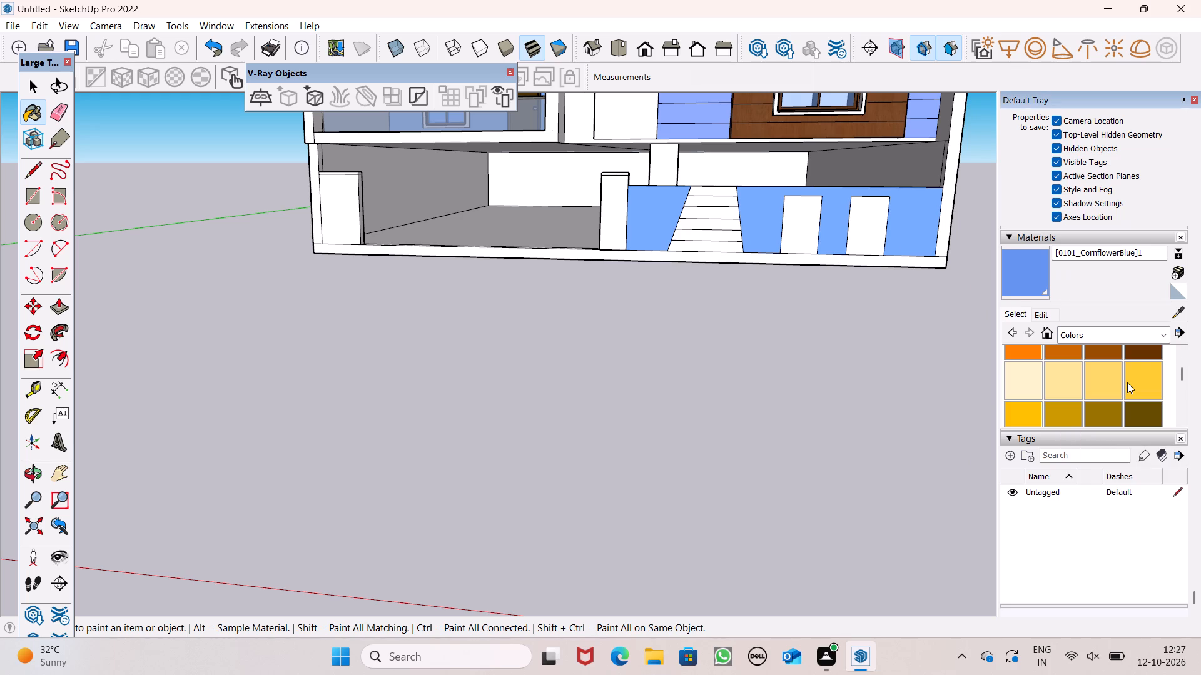
{"action": "left_click", "coordinate": [1143, 352]}
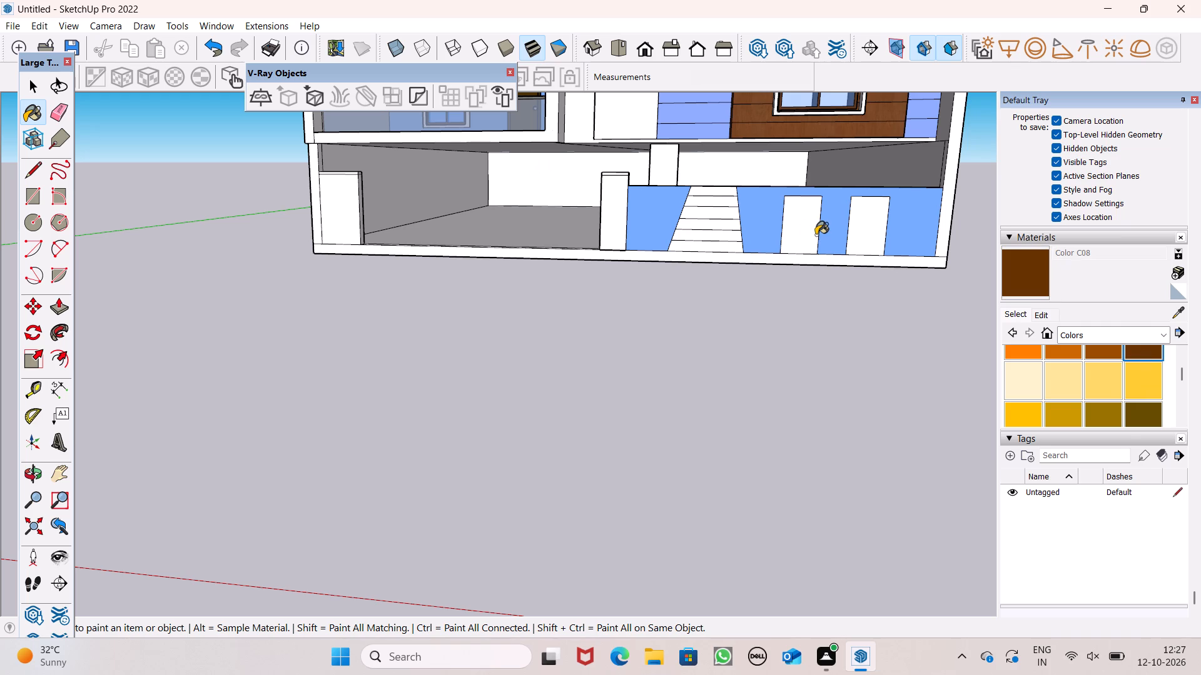
{"action": "left_click", "coordinate": [816, 235]}
{"action": "left_click", "coordinate": [870, 229]}
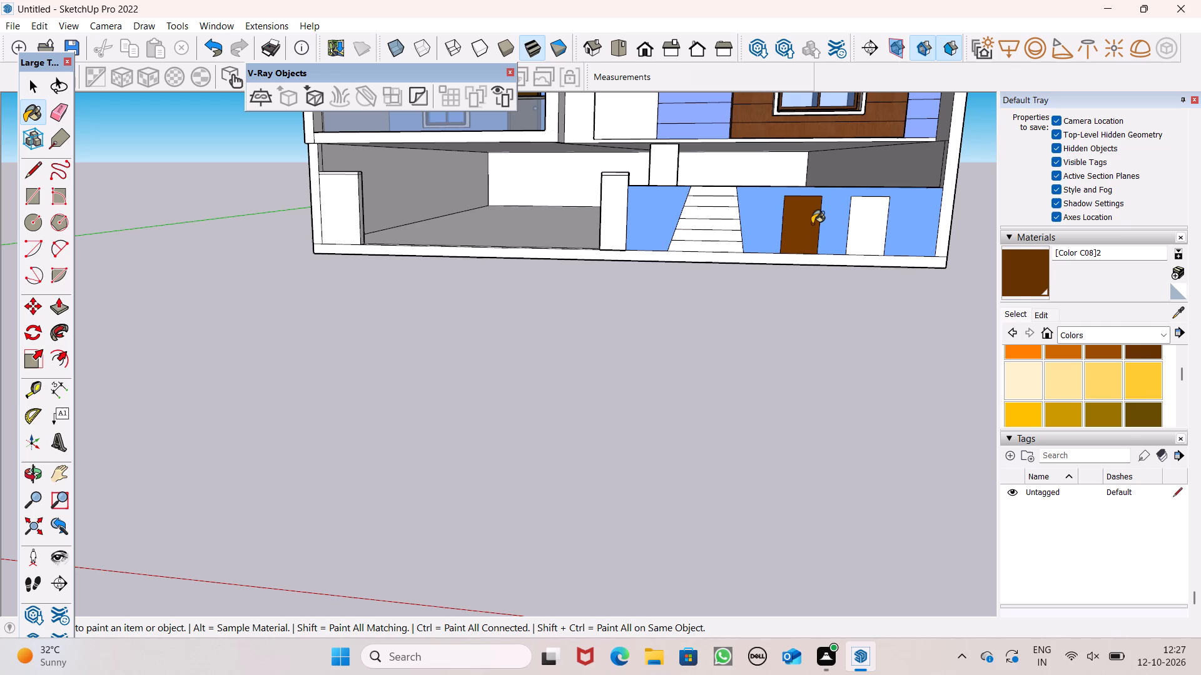
Darken the brown material by setting its red value to 70.
{"action": "scroll", "coordinate": [1008, 284], "scroll_direction": "up", "scroll_amount": 4}
{"action": "scroll", "coordinate": [1033, 298], "scroll_direction": "down", "scroll_amount": 3}
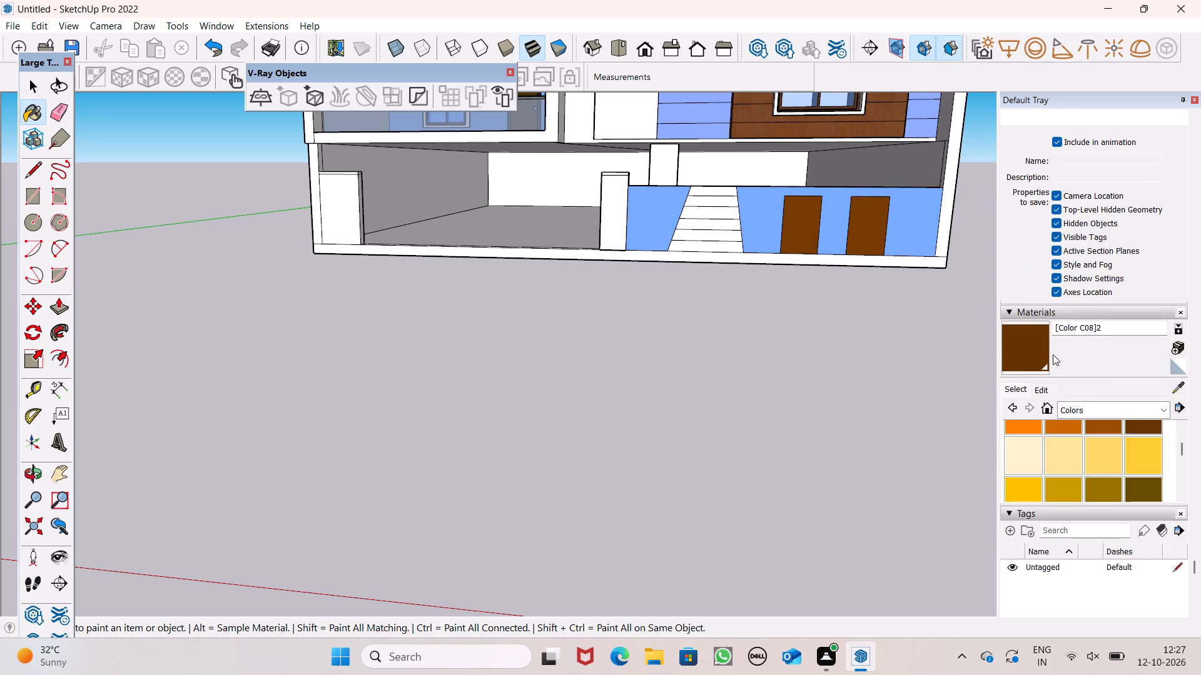
{"action": "left_click", "coordinate": [1045, 389]}
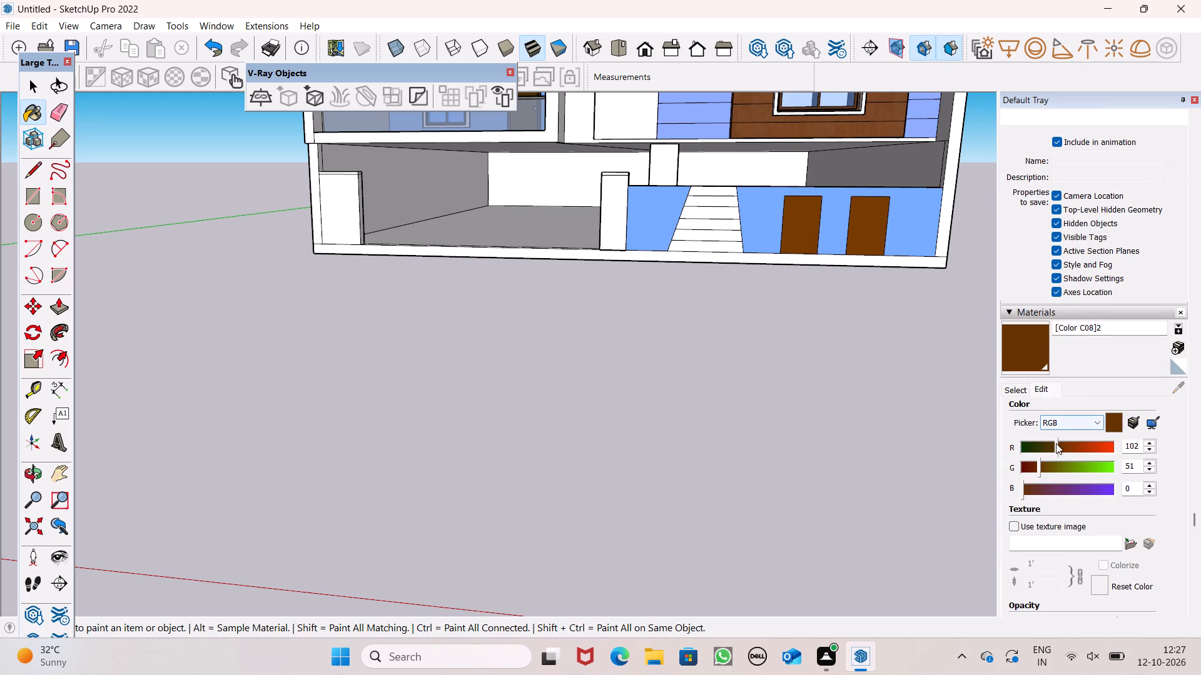
{"action": "left_click_drag", "start_coordinate": [1056, 444], "coordinate": [1048, 451]}
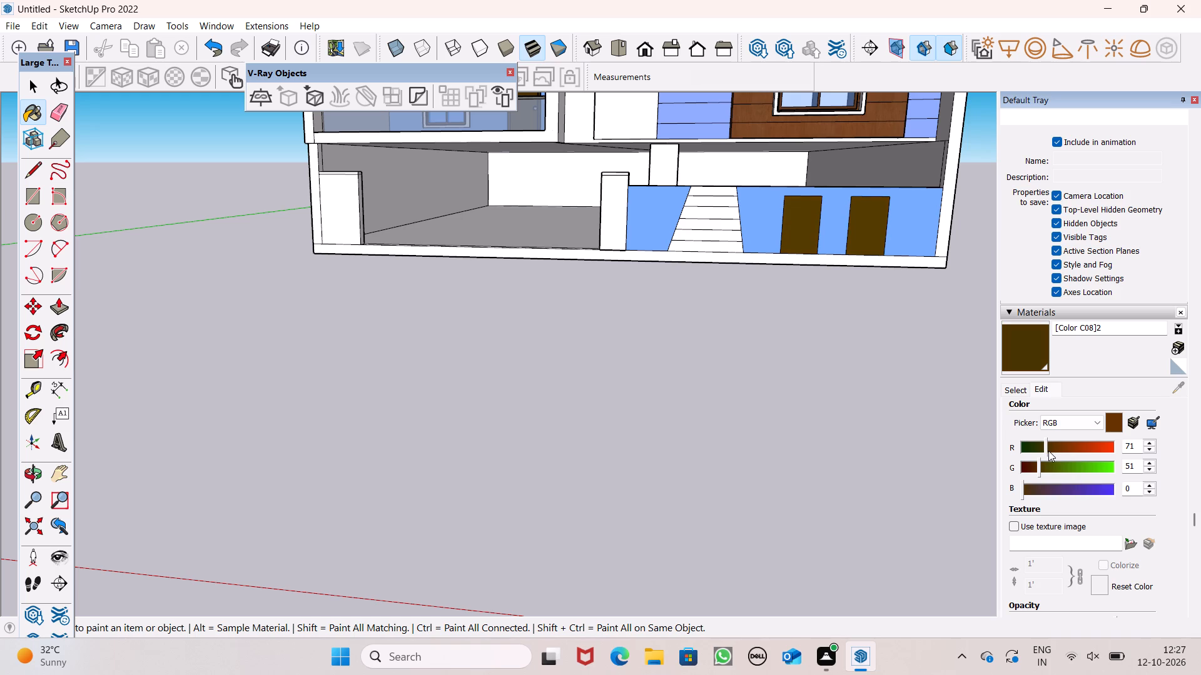
{"action": "left_click", "coordinate": [1048, 451]}
Paint all six bands between the two slanted lines on the low wall with the darkened brown.
{"action": "left_click", "coordinate": [706, 236]}
{"action": "scroll", "coordinate": [707, 219], "scroll_direction": "up", "scroll_amount": 6}
{"action": "left_click", "coordinate": [732, 179]}
{"action": "left_click", "coordinate": [729, 195]}
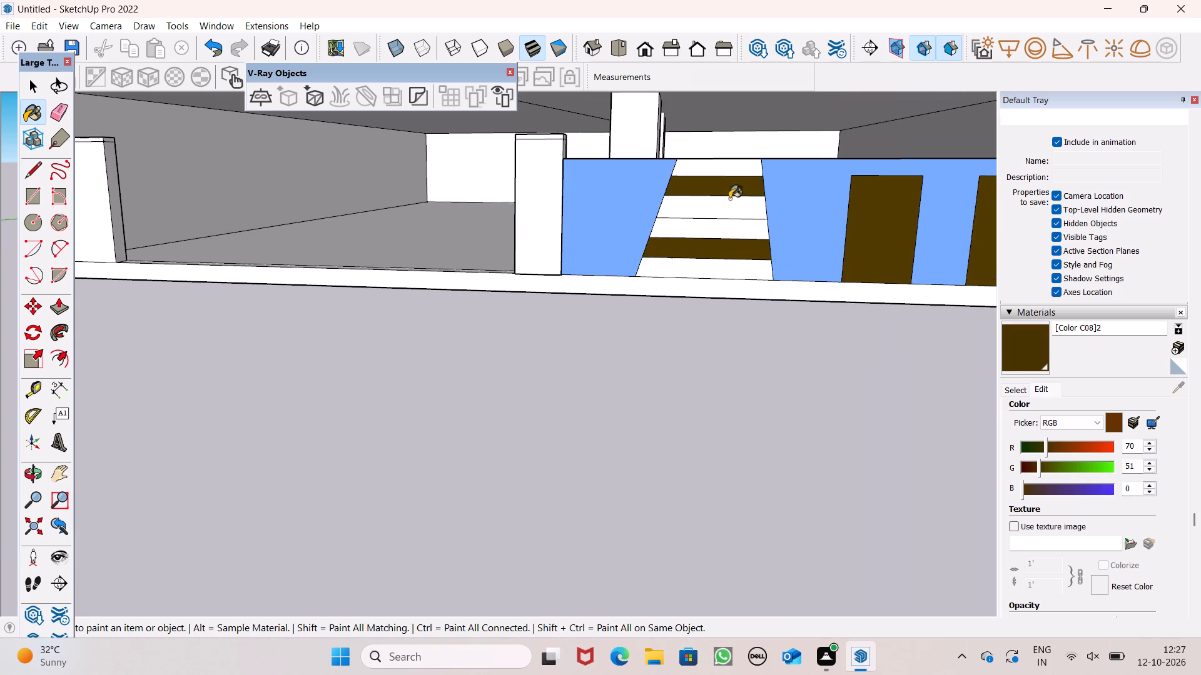
{"action": "left_click", "coordinate": [727, 209]}
{"action": "left_click", "coordinate": [724, 222]}
{"action": "left_click_drag", "start_coordinate": [724, 230], "coordinate": [719, 242]}
{"action": "left_click", "coordinate": [712, 256]}
{"action": "left_click", "coordinate": [708, 264]}
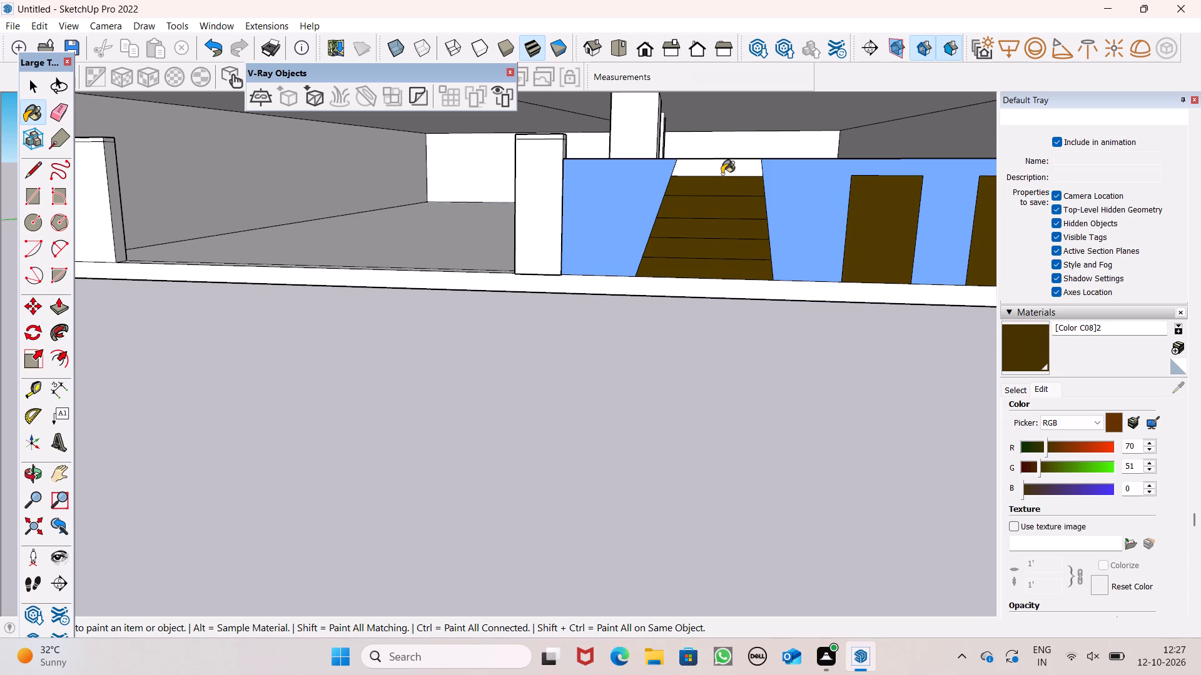
{"action": "left_click", "coordinate": [722, 174]}
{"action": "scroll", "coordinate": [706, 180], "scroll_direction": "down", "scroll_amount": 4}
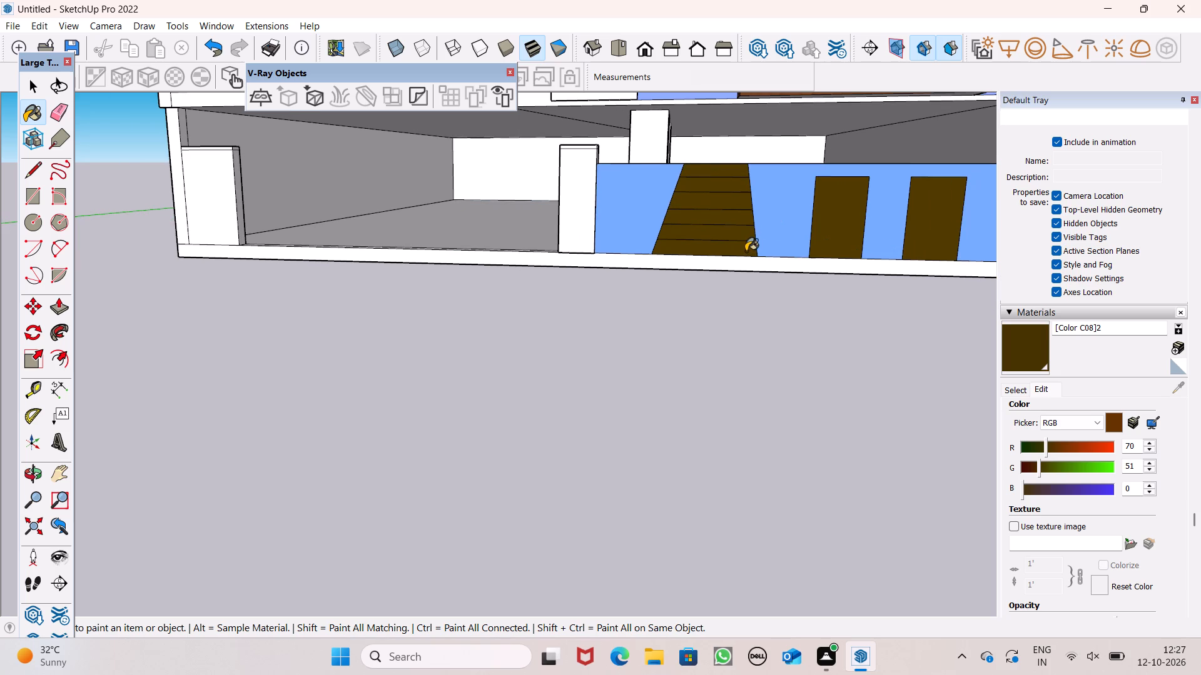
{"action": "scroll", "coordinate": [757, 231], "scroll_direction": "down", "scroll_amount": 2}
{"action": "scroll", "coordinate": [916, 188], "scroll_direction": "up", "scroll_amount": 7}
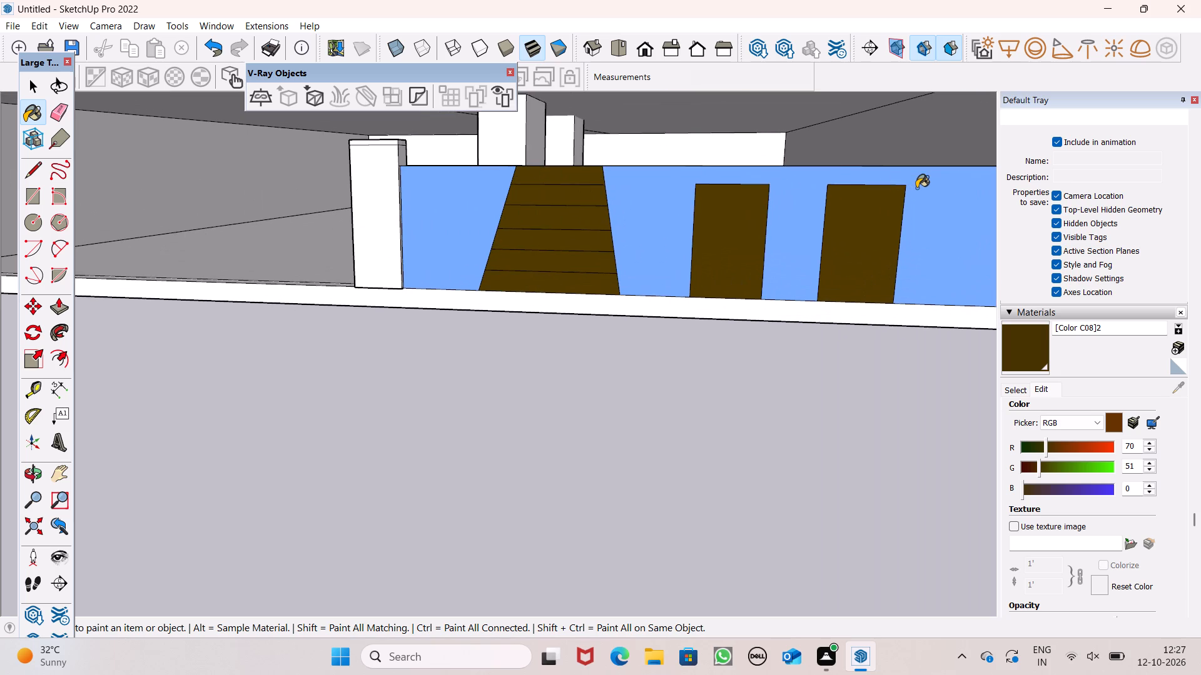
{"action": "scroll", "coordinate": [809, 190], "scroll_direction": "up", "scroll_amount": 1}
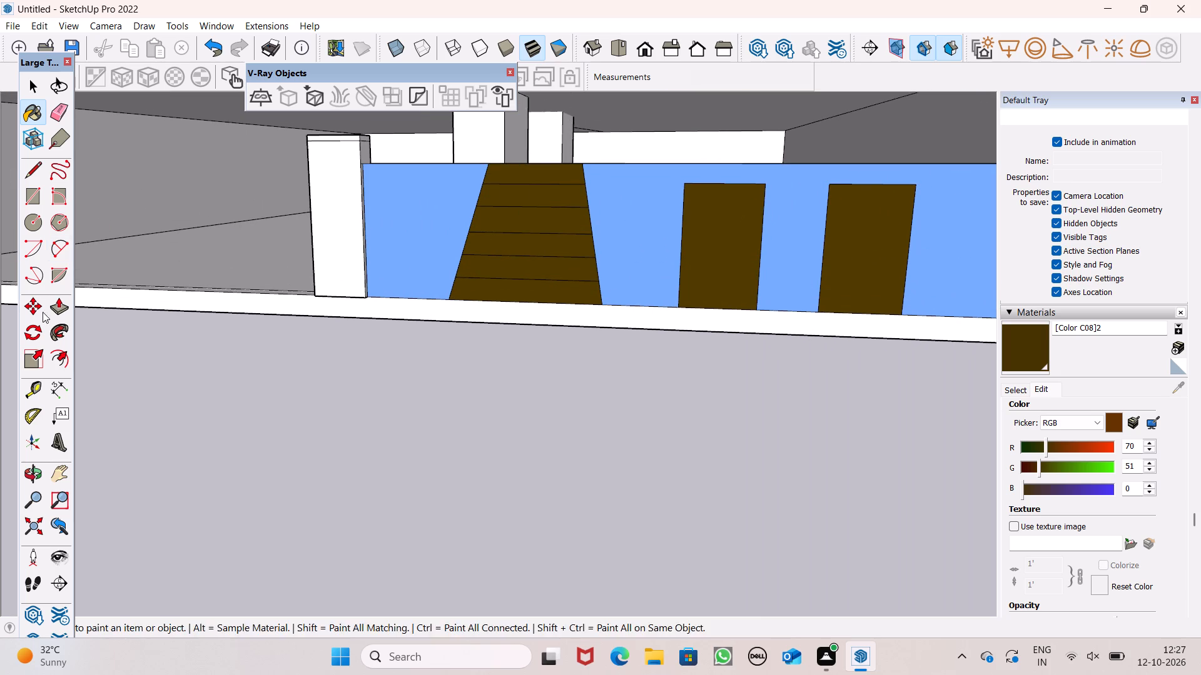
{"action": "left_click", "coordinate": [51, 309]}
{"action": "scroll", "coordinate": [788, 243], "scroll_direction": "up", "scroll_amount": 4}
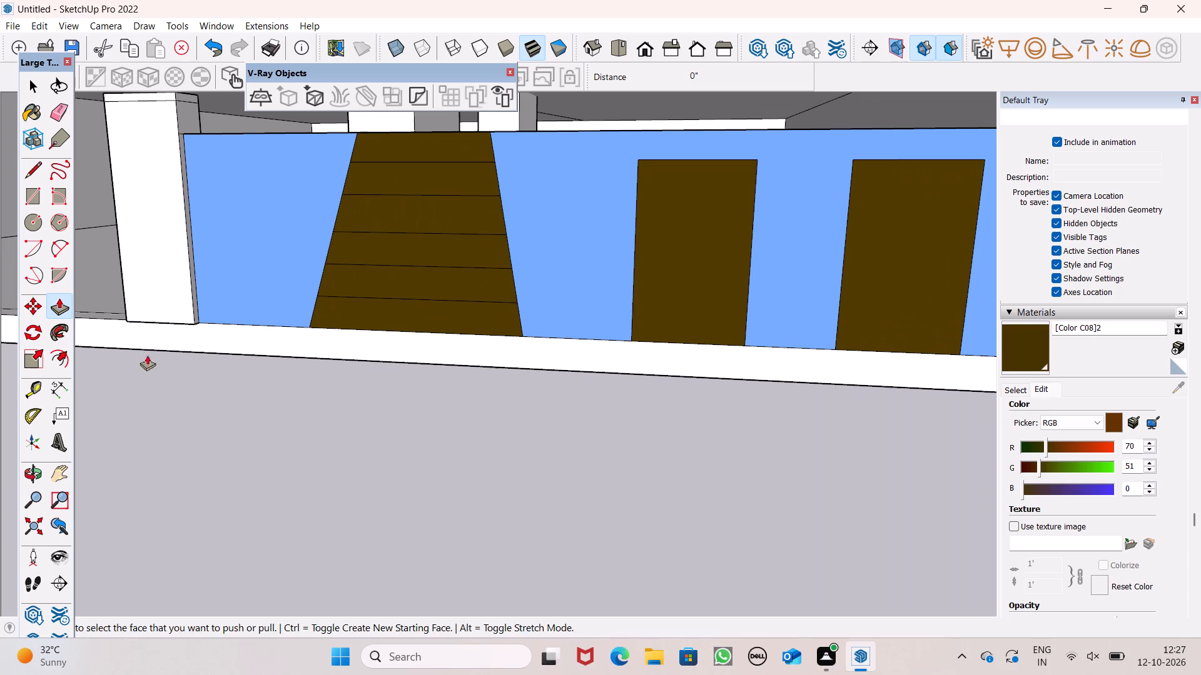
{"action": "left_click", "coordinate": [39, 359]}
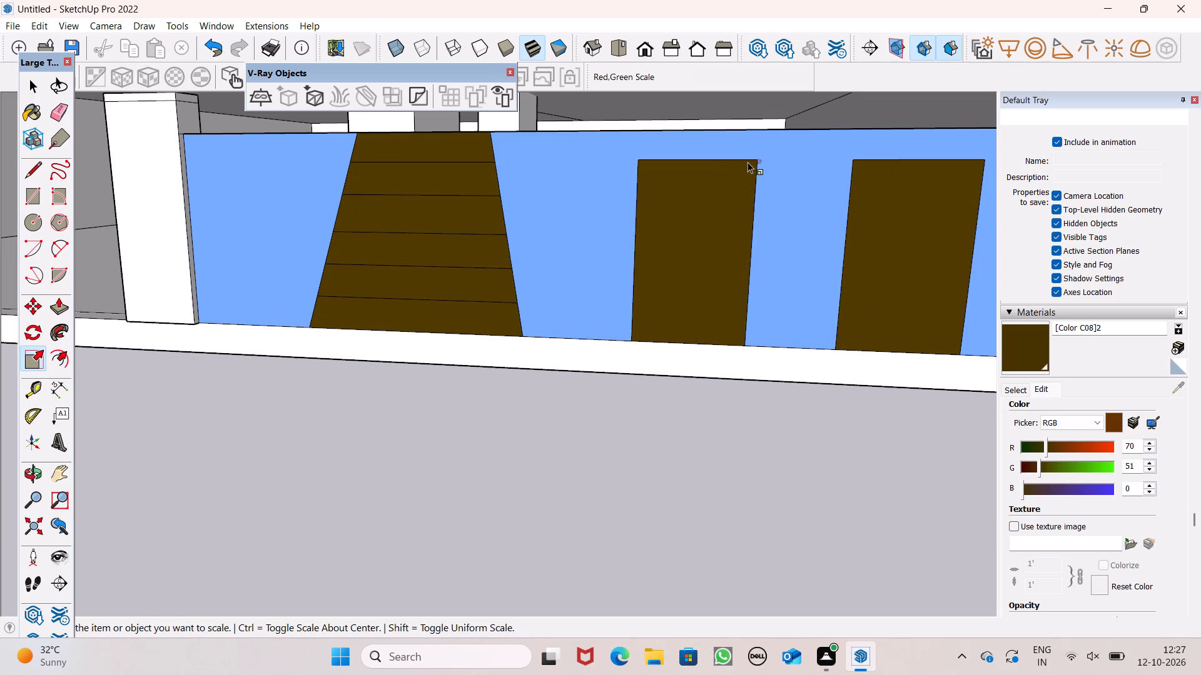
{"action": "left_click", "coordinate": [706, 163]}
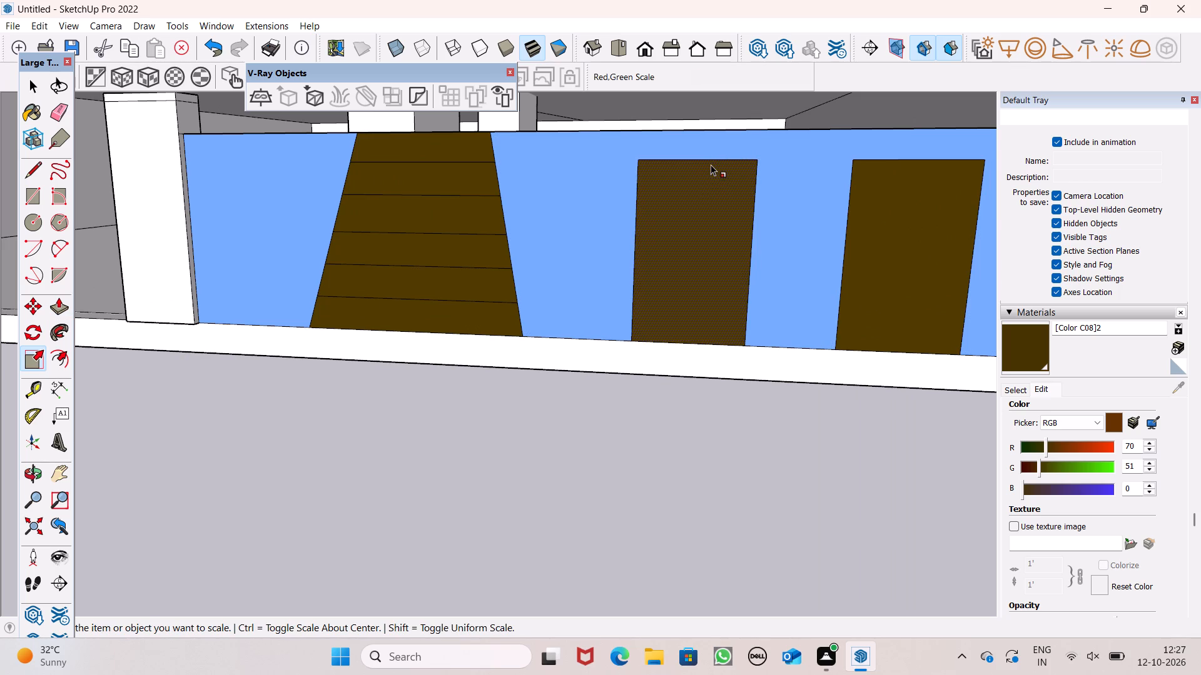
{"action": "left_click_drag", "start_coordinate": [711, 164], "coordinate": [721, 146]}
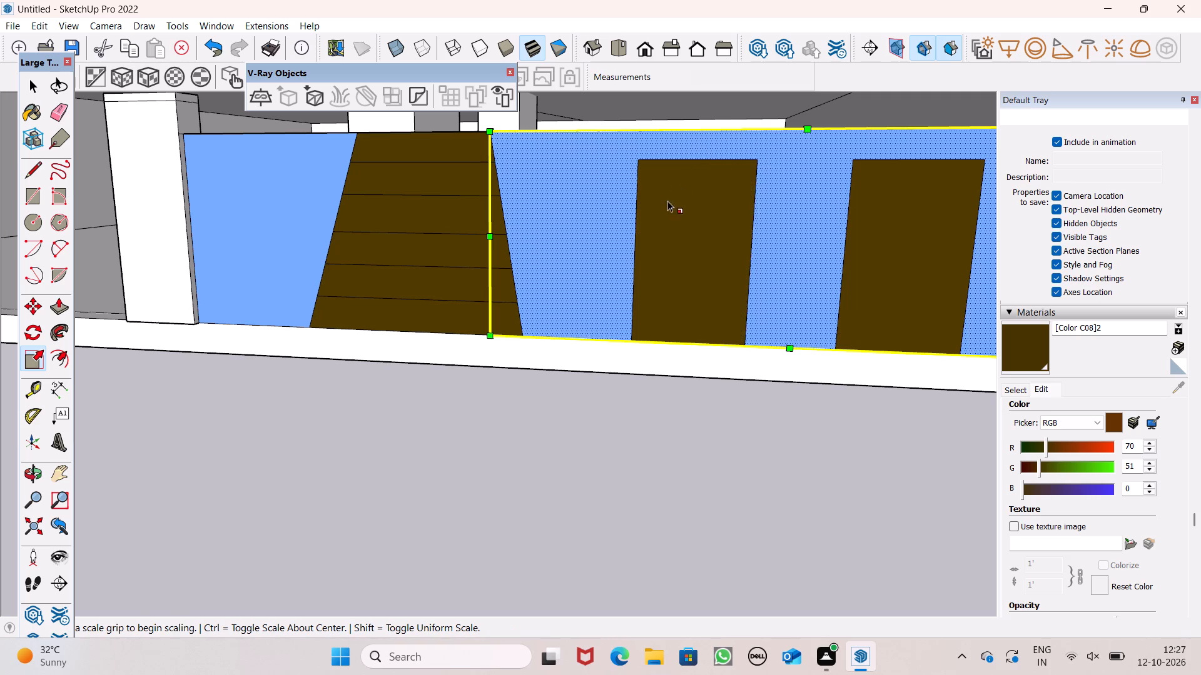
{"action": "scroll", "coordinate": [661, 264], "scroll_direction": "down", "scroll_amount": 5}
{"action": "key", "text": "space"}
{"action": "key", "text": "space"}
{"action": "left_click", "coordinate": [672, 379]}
Offset the outline of the brown panel nearest the tapered, striped area slightly outward to form a thin surrounding frame.
{"action": "scroll", "coordinate": [747, 243], "scroll_direction": "up", "scroll_amount": 2}
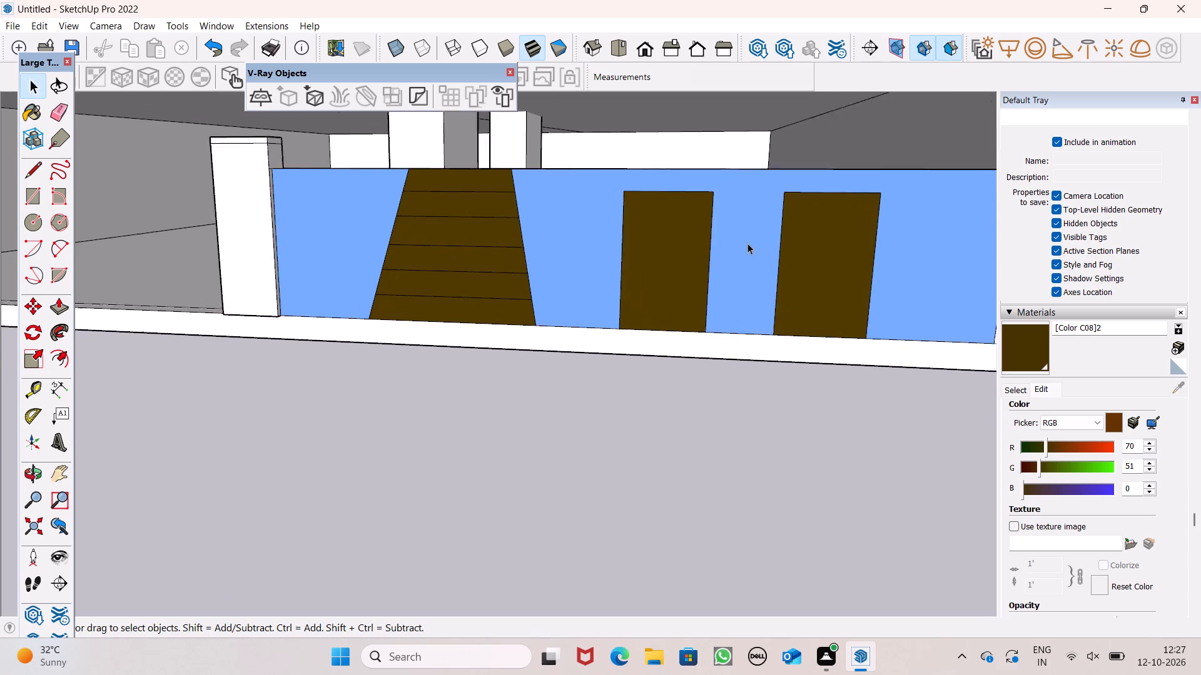
{"action": "scroll", "coordinate": [747, 243], "scroll_direction": "up", "scroll_amount": 3}
{"action": "scroll", "coordinate": [742, 252], "scroll_direction": "down", "scroll_amount": 4}
{"action": "middle_click_drag", "start_coordinate": [717, 294], "coordinate": [758, 386]}
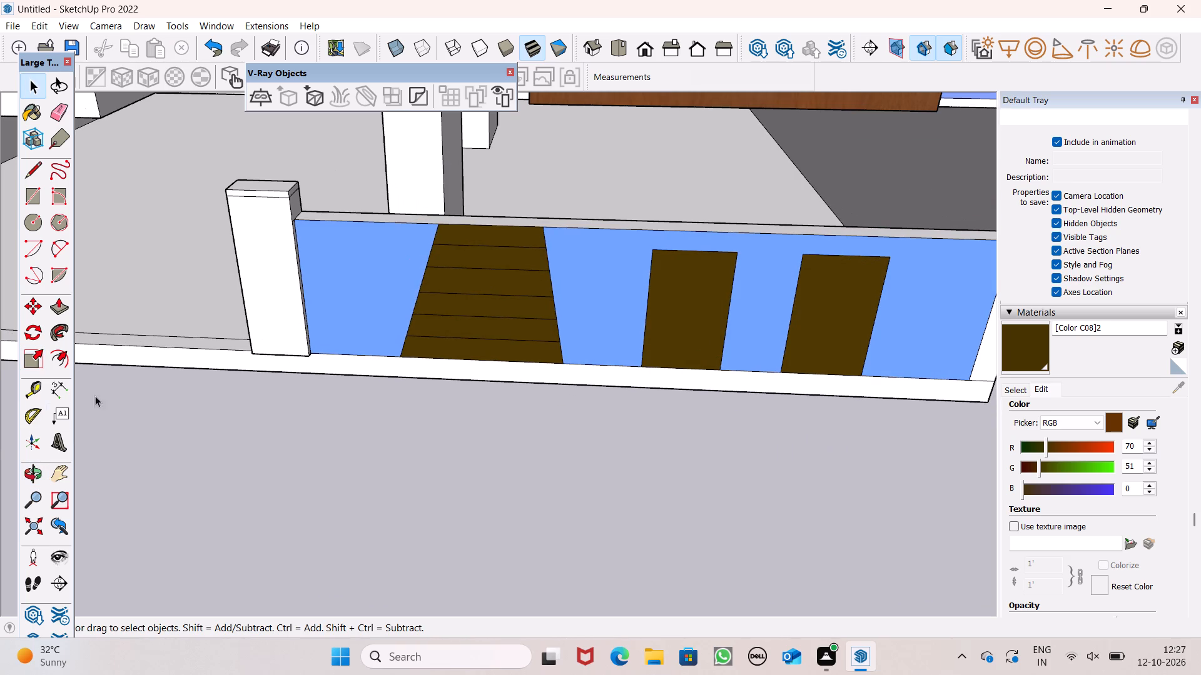
{"action": "left_click", "coordinate": [58, 352]}
{"action": "scroll", "coordinate": [766, 267], "scroll_direction": "up", "scroll_amount": 5}
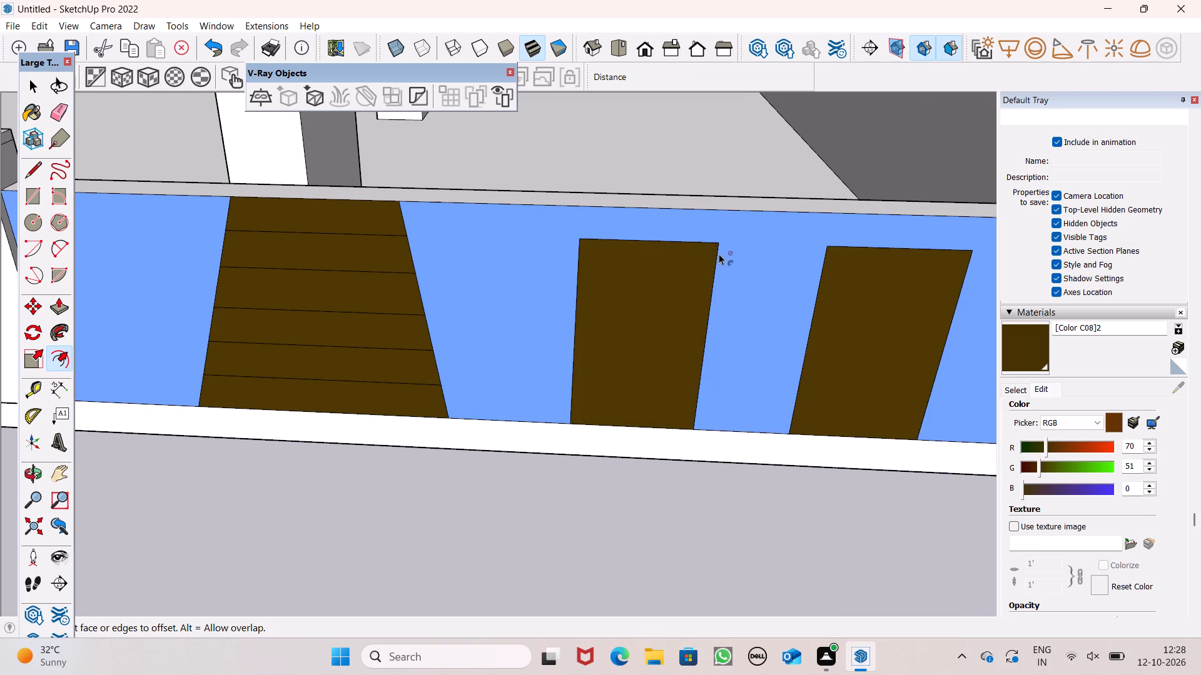
{"action": "left_click_drag", "start_coordinate": [708, 246], "coordinate": [712, 235]}
{"action": "left_click", "coordinate": [712, 235]}
{"action": "key", "text": "space"}
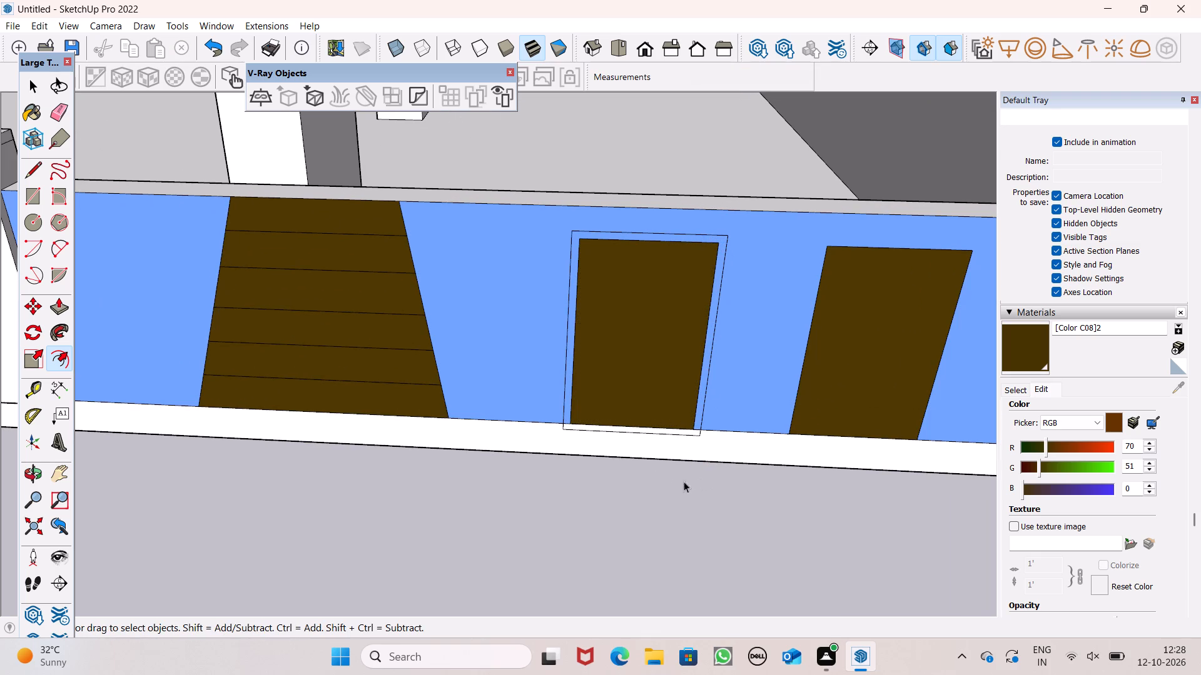
{"action": "key", "text": "space"}
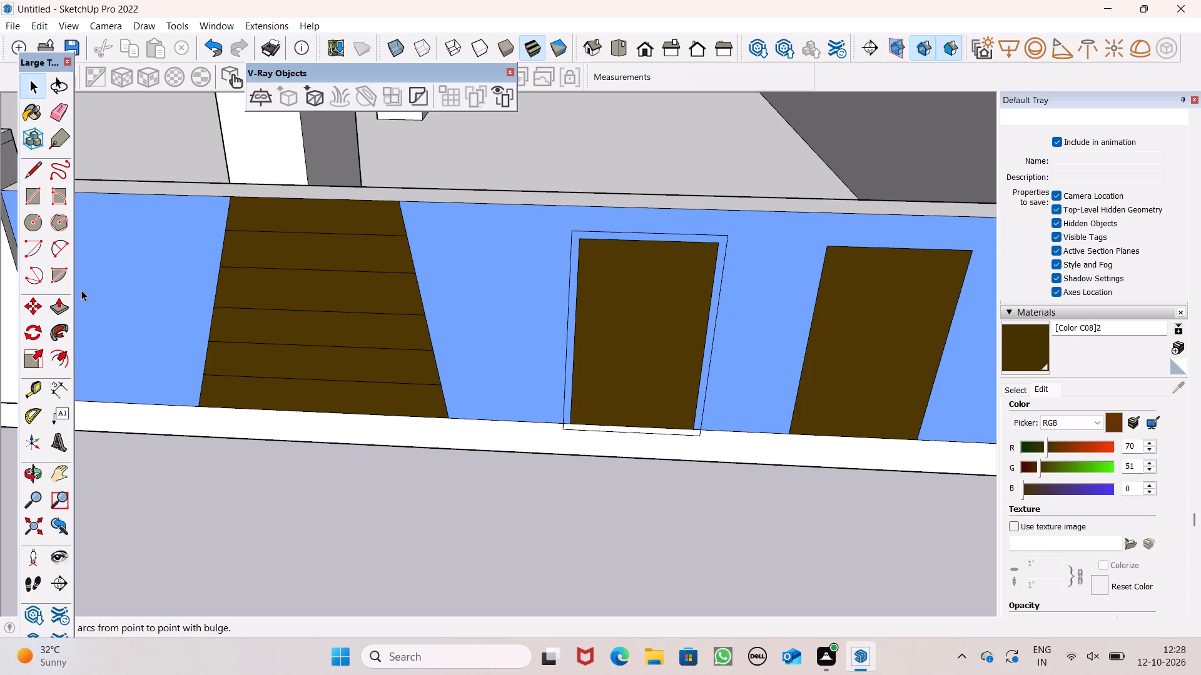
Erase the offset outline's bottom edge and the two short line ends extending below the low wall's face.
{"action": "left_click", "coordinate": [60, 111]}
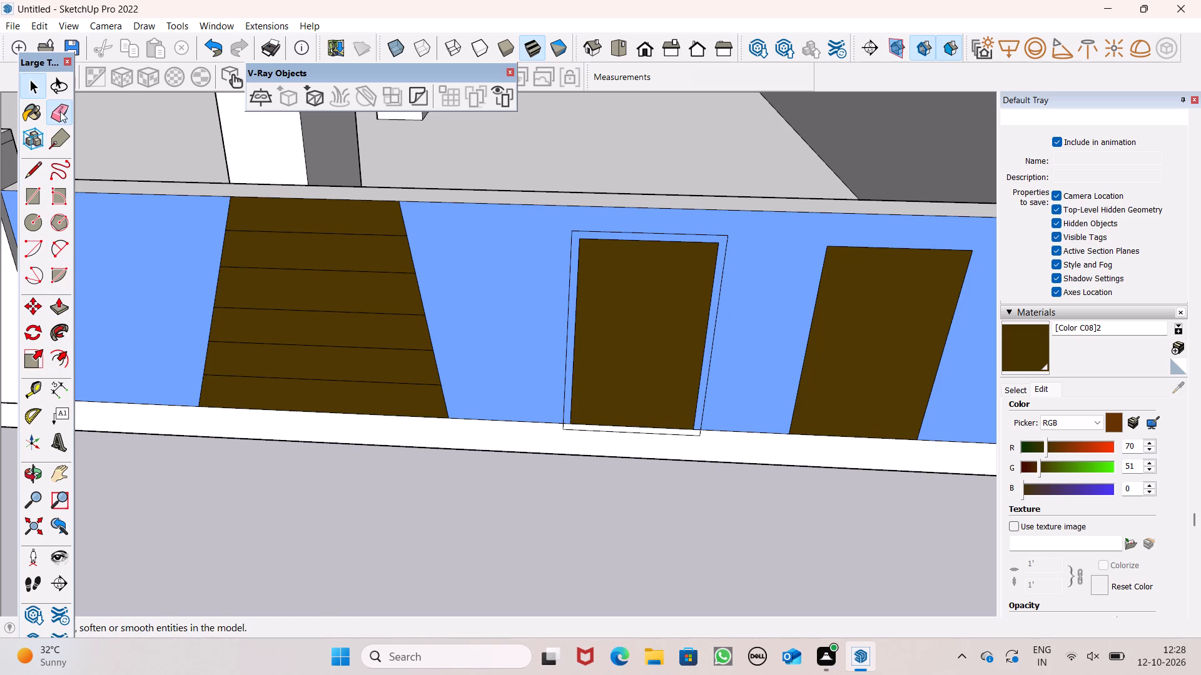
{"action": "scroll", "coordinate": [632, 462], "scroll_direction": "up", "scroll_amount": 5}
{"action": "left_click", "coordinate": [621, 416]}
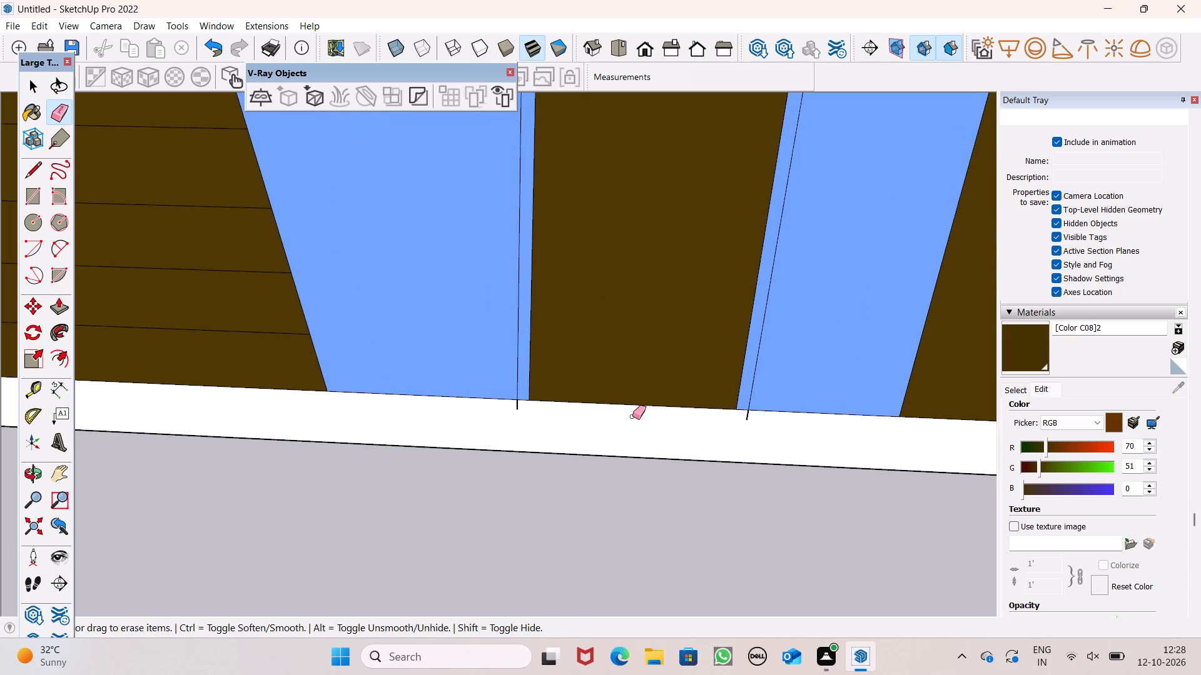
{"action": "left_click", "coordinate": [521, 405]}
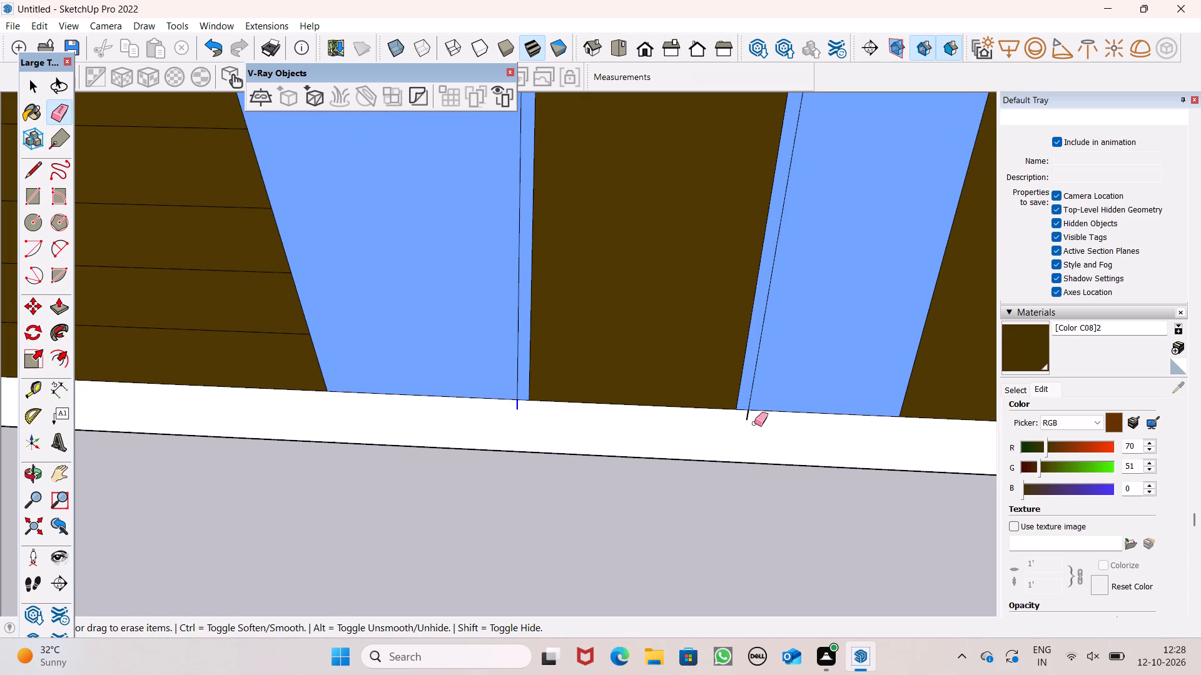
{"action": "left_click", "coordinate": [753, 419]}
{"action": "left_click", "coordinate": [741, 418]}
{"action": "scroll", "coordinate": [430, 482], "scroll_direction": "down", "scroll_amount": 5}
{"action": "key", "text": "space"}
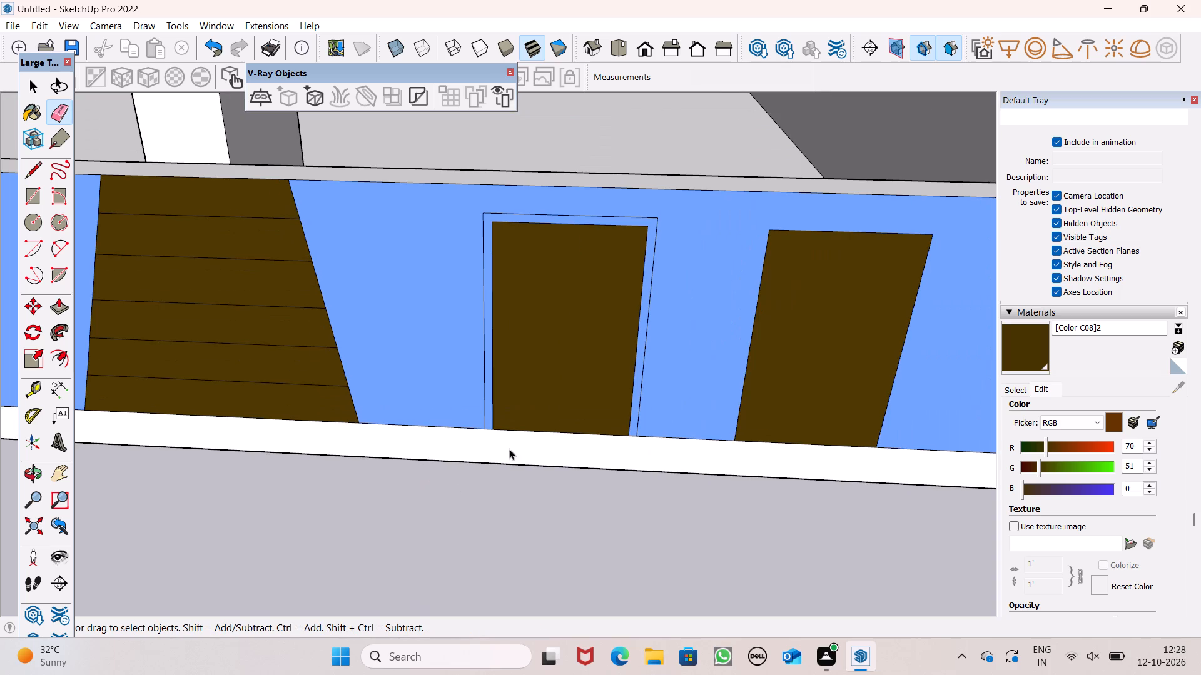
Paint the thin frame strip around the brown door panel nearest the striped area with the dark brown [Color C08]2.
{"action": "scroll", "coordinate": [779, 410], "scroll_direction": "down", "scroll_amount": 3}
{"action": "scroll", "coordinate": [977, 393], "scroll_direction": "up", "scroll_amount": 2}
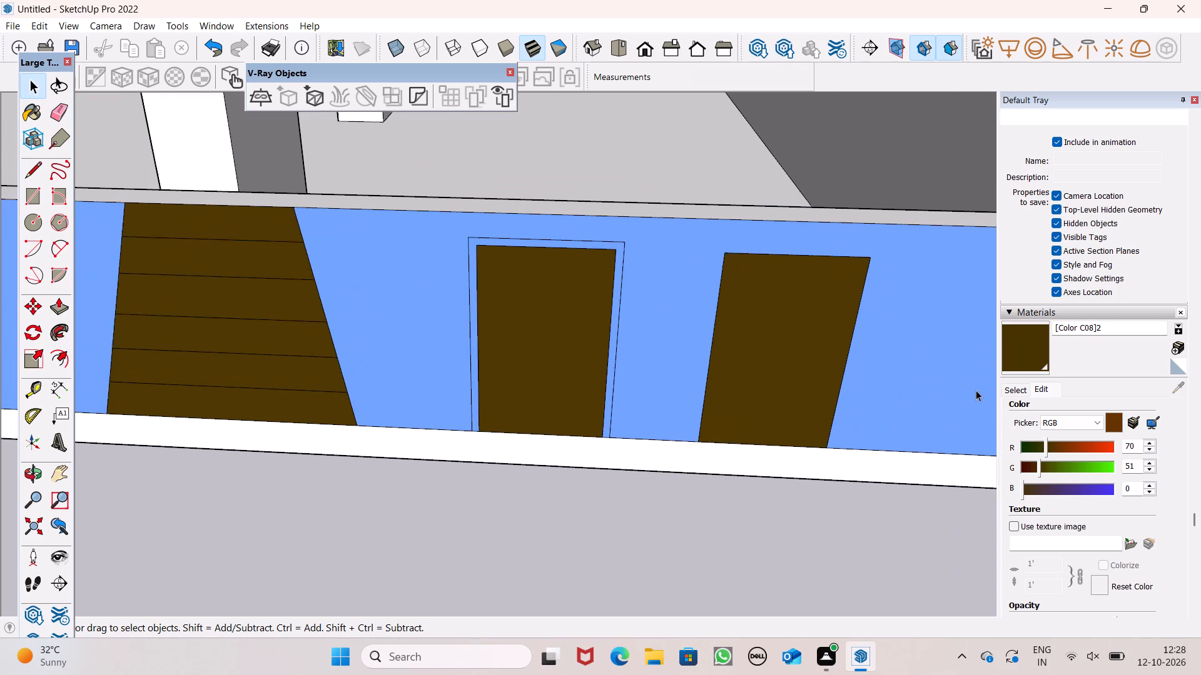
{"action": "scroll", "coordinate": [976, 390], "scroll_direction": "up", "scroll_amount": 1}
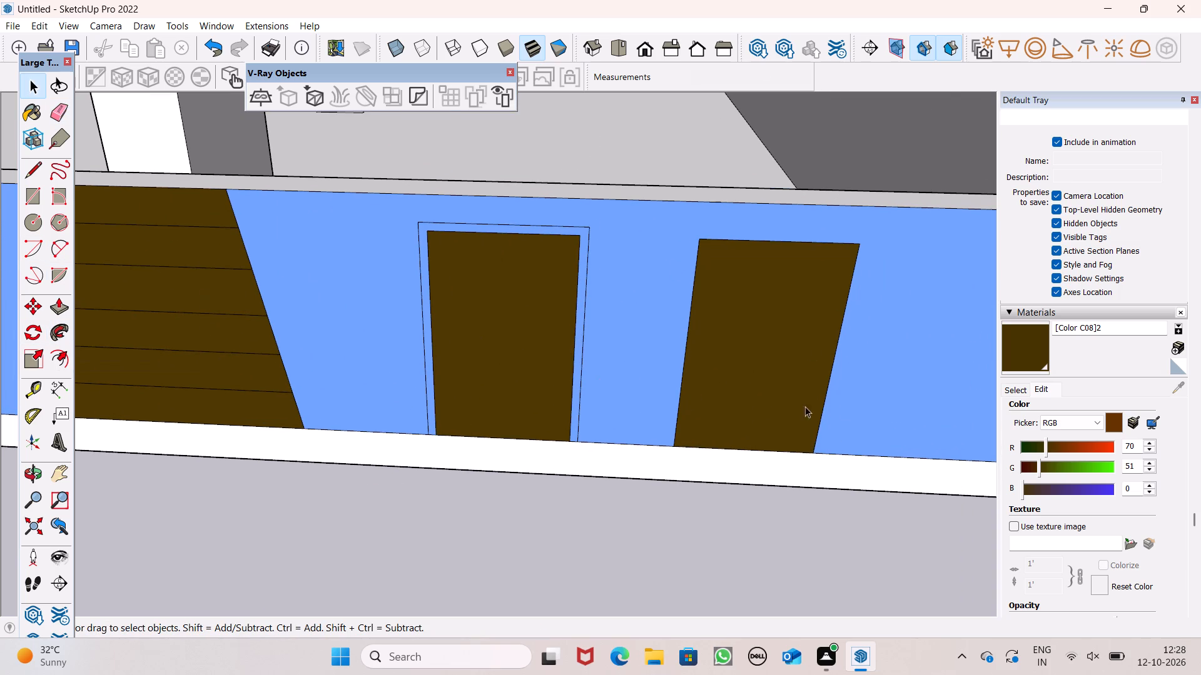
{"action": "left_click", "coordinate": [1035, 343]}
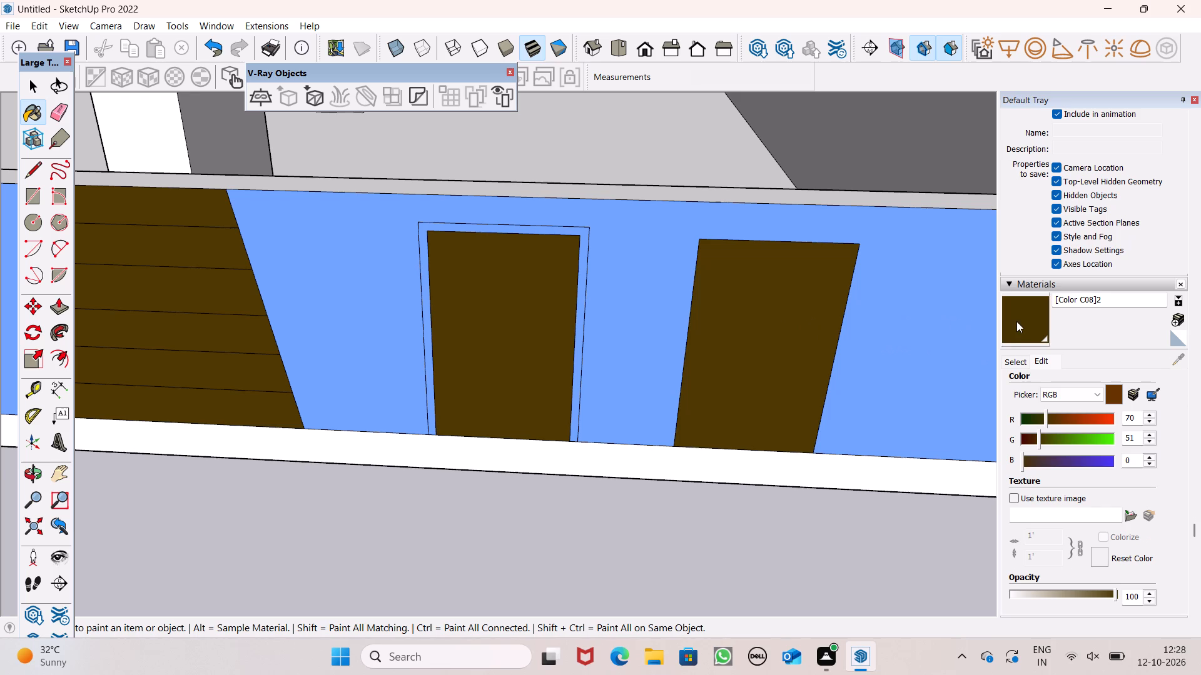
{"action": "left_click", "coordinate": [1016, 321]}
{"action": "scroll", "coordinate": [553, 250], "scroll_direction": "up", "scroll_amount": 5}
{"action": "left_click", "coordinate": [571, 227]}
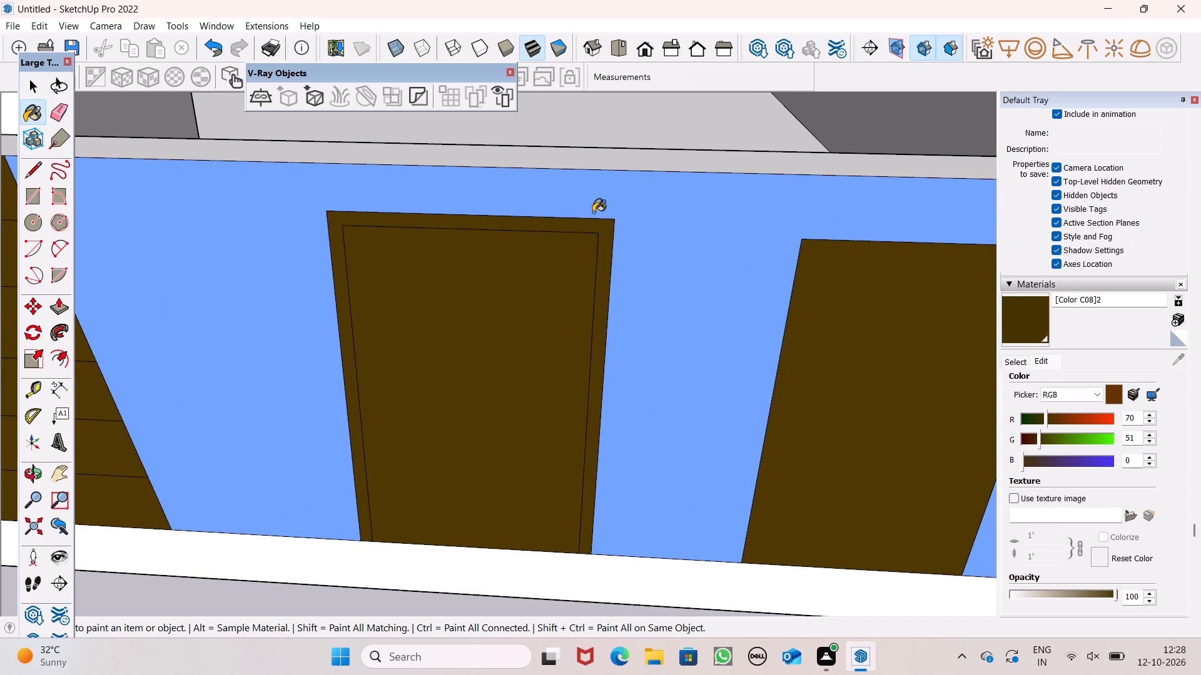
Push/Pull the painted frame of the door nearest the striped area outward from the wall by about 1 15/16".
{"action": "scroll", "coordinate": [593, 212], "scroll_direction": "down", "scroll_amount": 2}
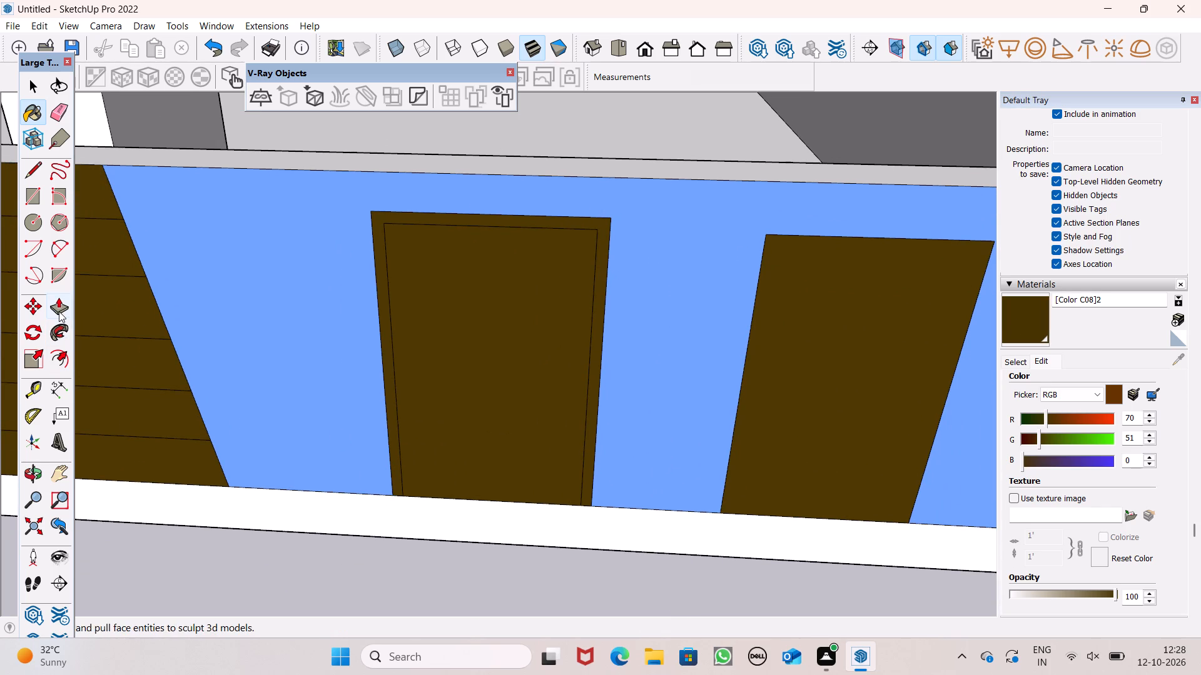
{"action": "left_click", "coordinate": [59, 311]}
{"action": "scroll", "coordinate": [561, 474], "scroll_direction": "up", "scroll_amount": 5}
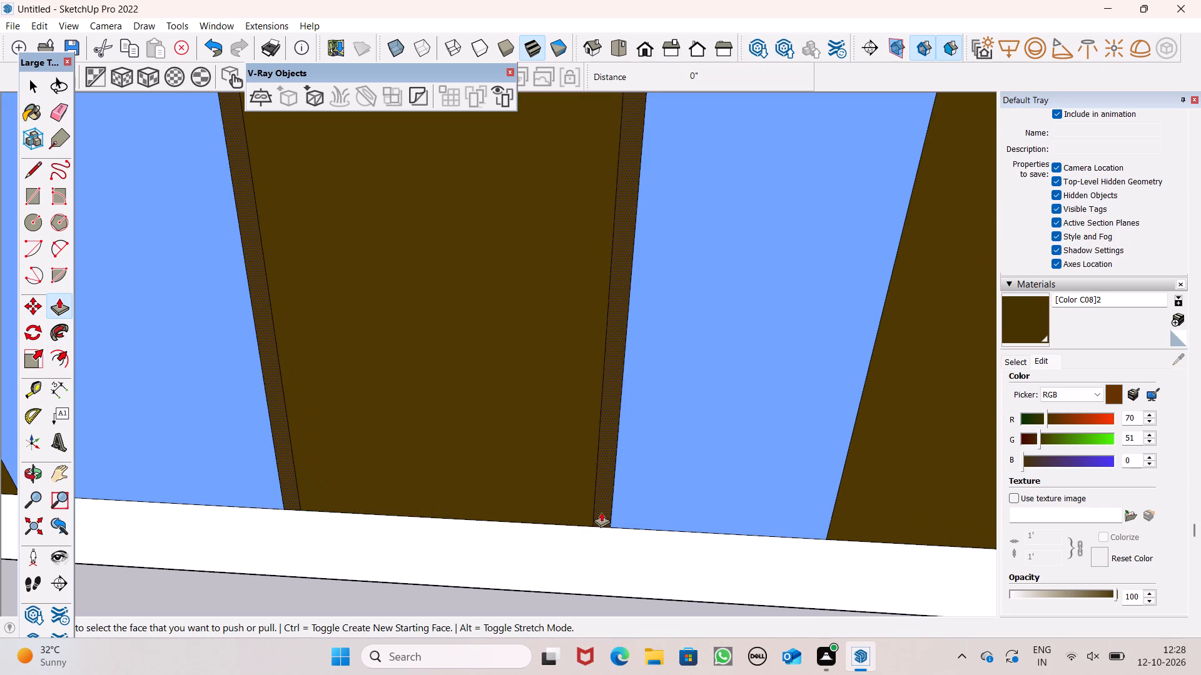
{"action": "left_click_drag", "start_coordinate": [606, 508], "coordinate": [609, 518]}
{"action": "scroll", "coordinate": [436, 506], "scroll_direction": "down", "scroll_amount": 1}
{"action": "scroll", "coordinate": [433, 509], "scroll_direction": "up", "scroll_amount": 1}
{"action": "scroll", "coordinate": [432, 511], "scroll_direction": "down", "scroll_amount": 2}
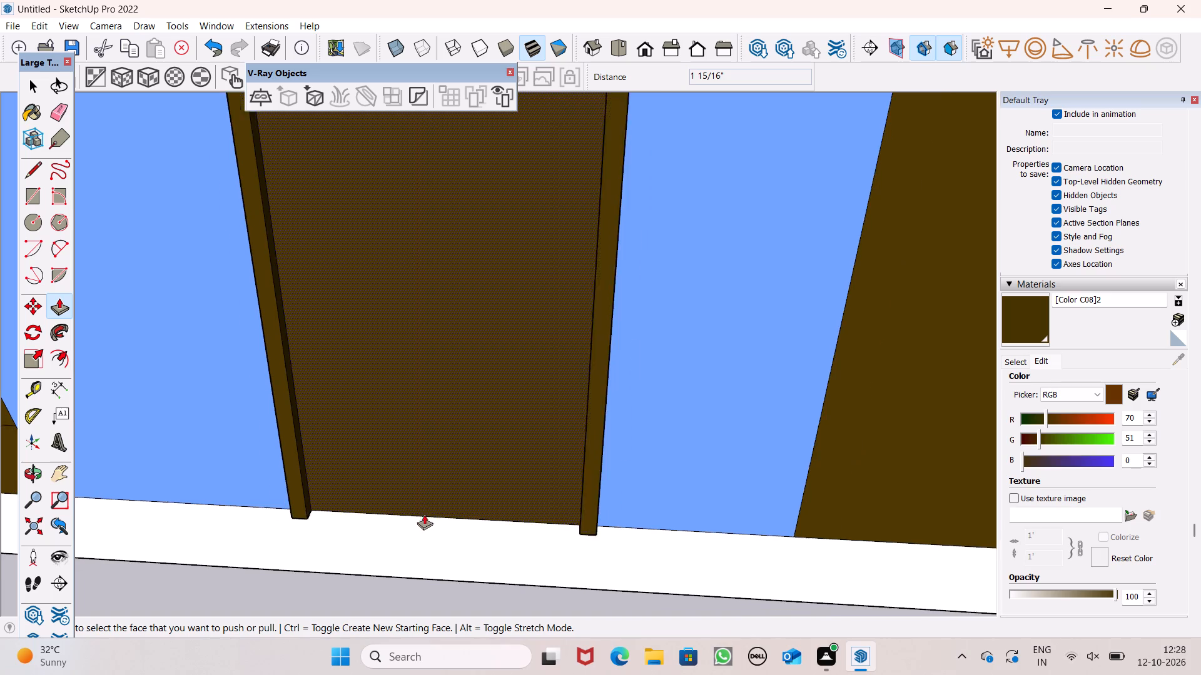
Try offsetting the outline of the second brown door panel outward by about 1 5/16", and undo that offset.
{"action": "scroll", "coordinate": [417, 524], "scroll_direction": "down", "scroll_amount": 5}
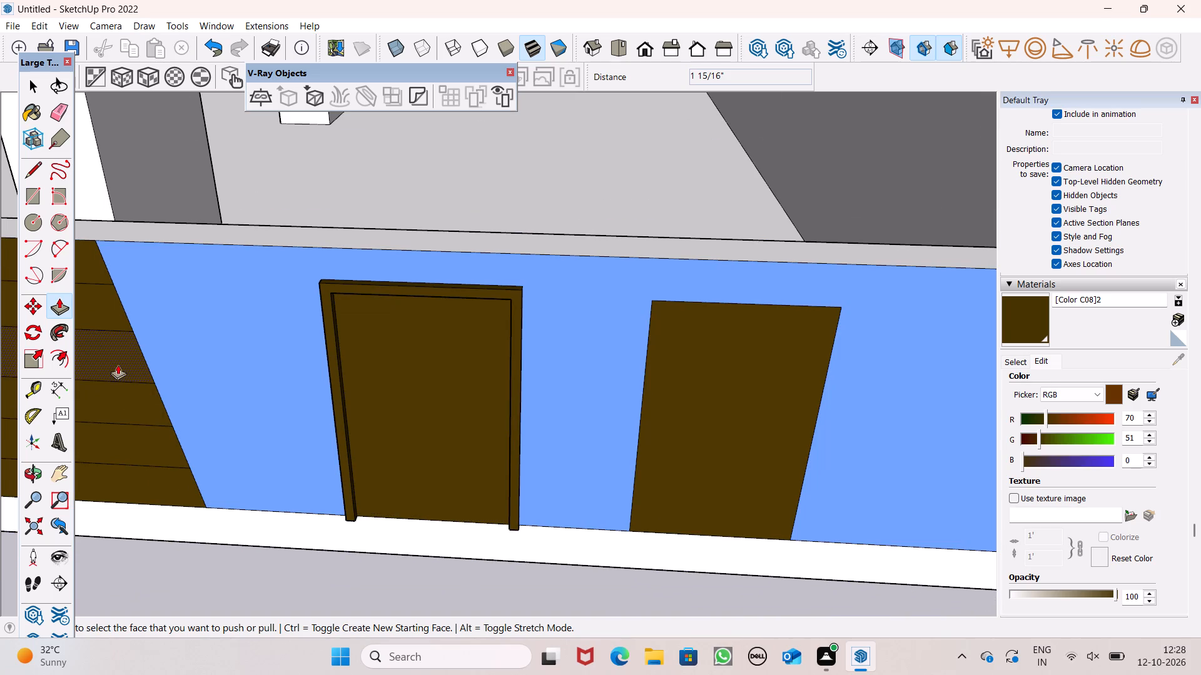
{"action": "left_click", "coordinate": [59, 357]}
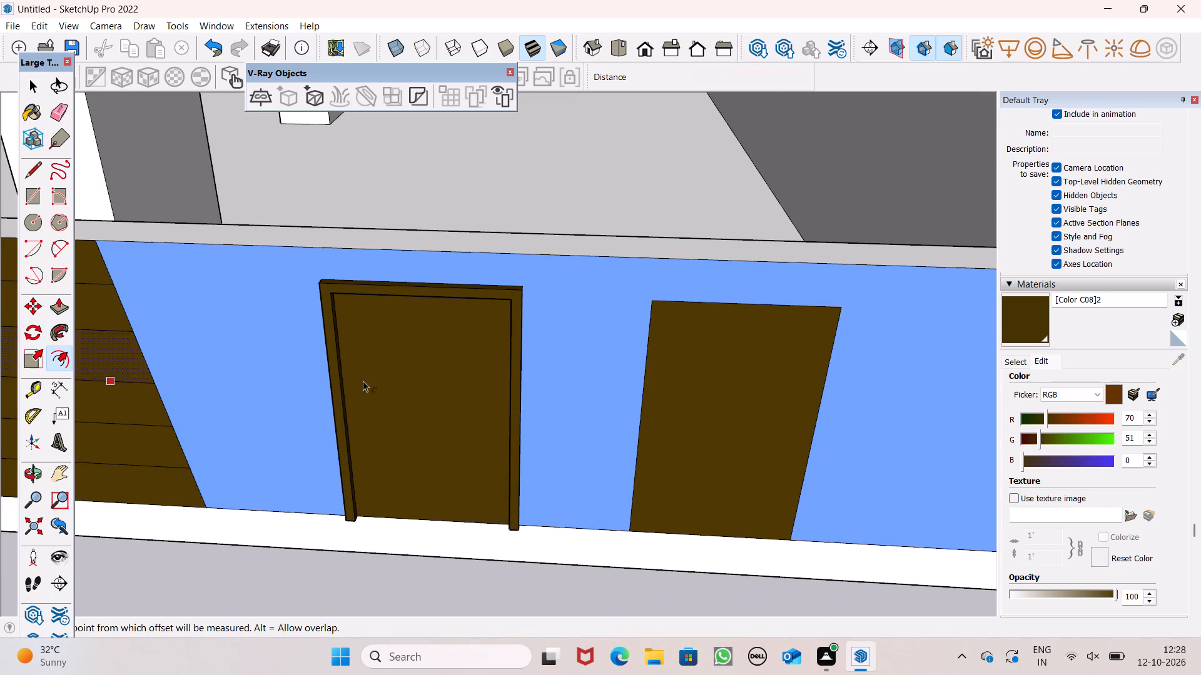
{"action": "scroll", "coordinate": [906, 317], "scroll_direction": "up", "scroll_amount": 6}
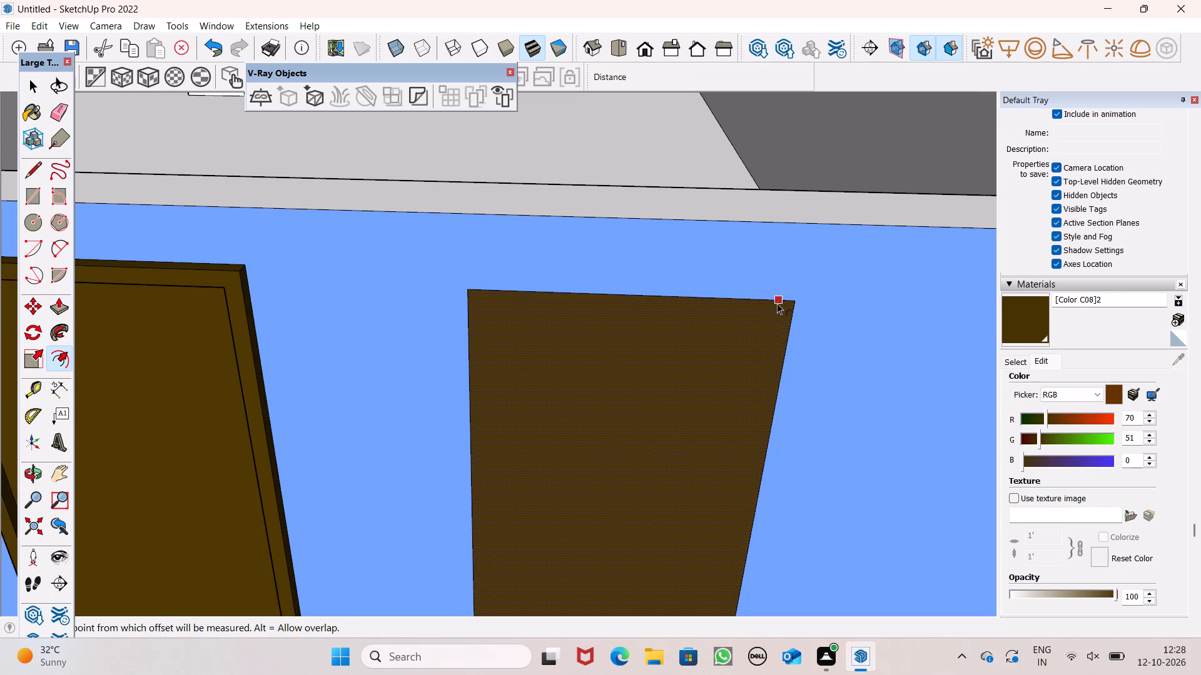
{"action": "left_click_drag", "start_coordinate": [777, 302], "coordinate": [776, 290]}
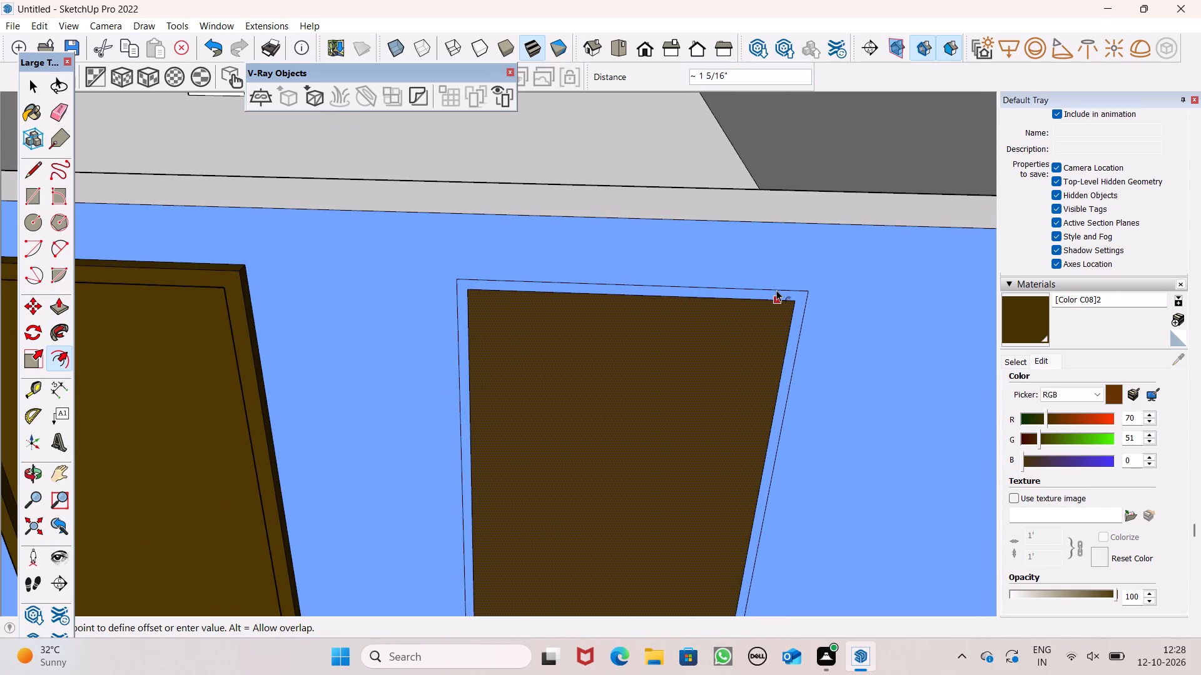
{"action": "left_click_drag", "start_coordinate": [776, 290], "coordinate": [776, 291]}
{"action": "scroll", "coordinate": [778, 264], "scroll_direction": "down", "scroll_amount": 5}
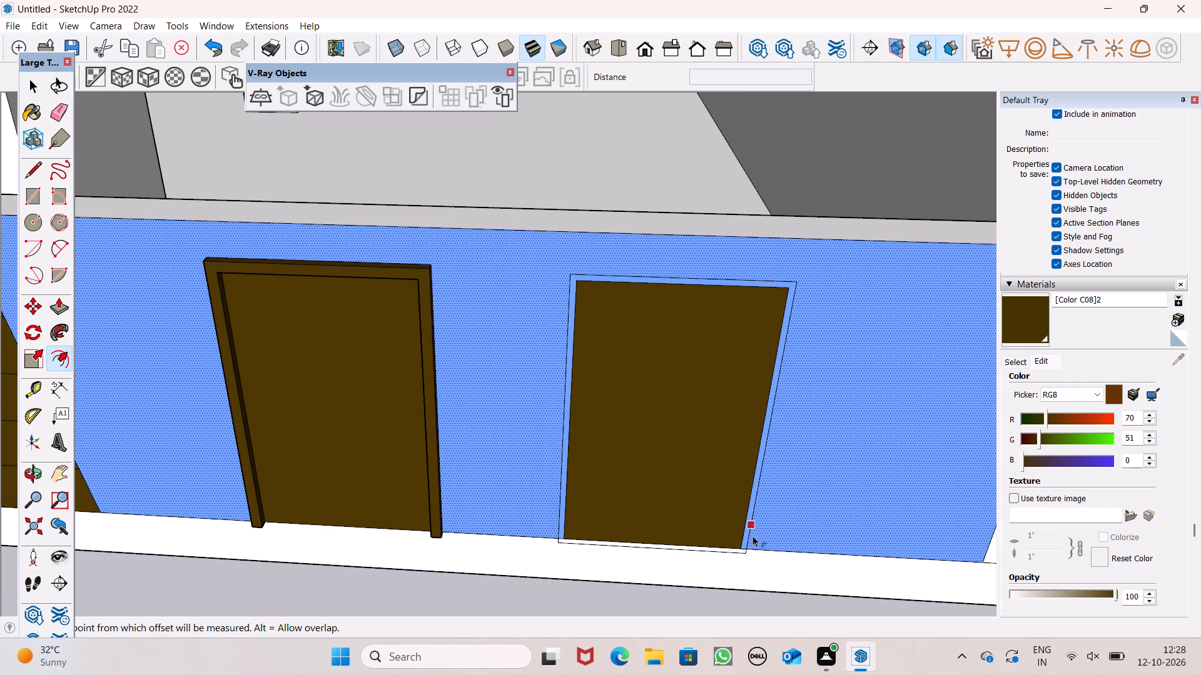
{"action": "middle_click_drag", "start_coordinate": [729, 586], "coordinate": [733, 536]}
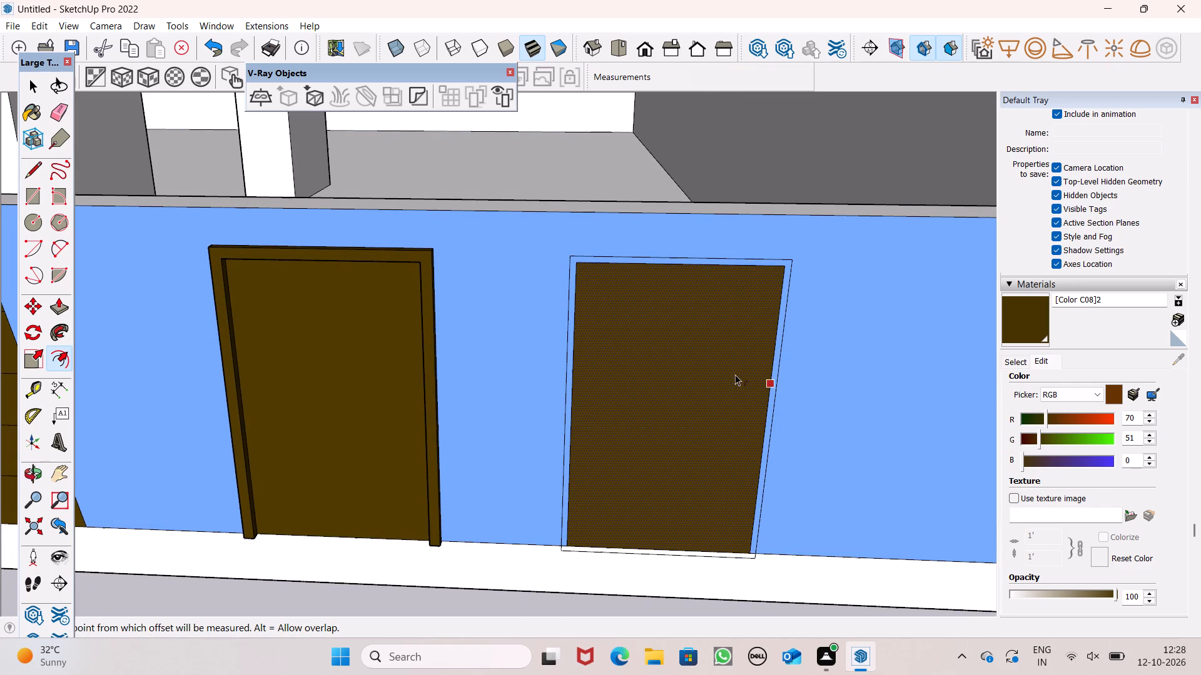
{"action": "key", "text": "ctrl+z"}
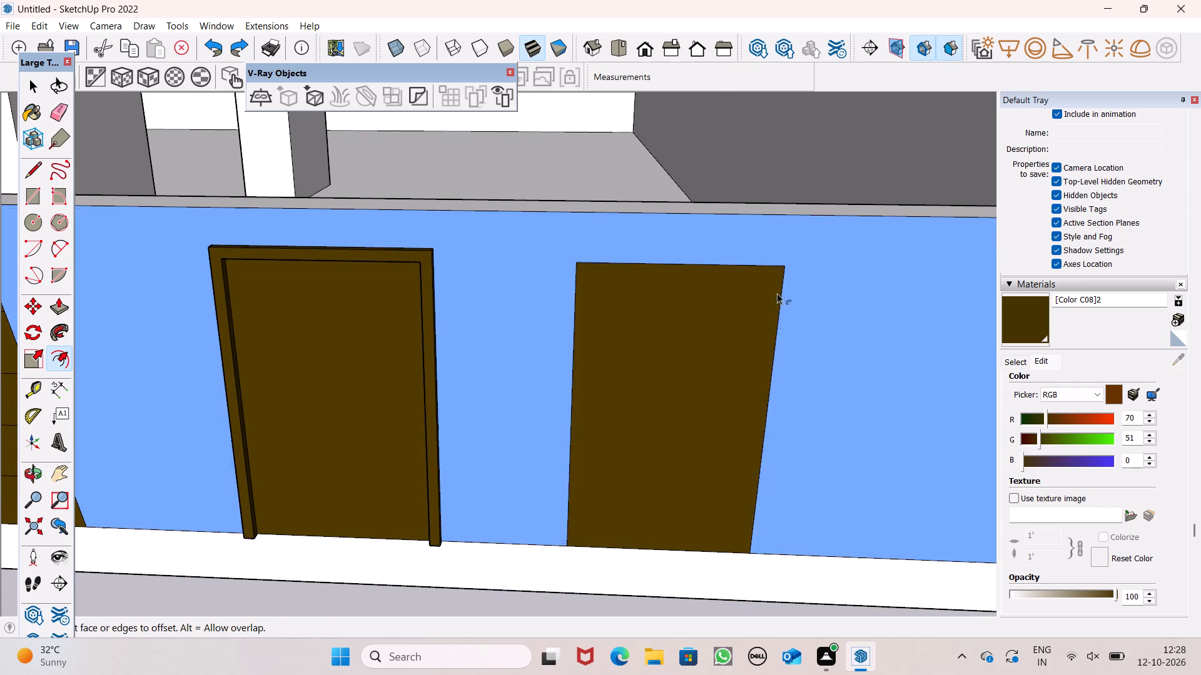
Offset the second brown door panel's outline slightly outward to form a thin surrounding frame.
{"action": "scroll", "coordinate": [736, 271], "scroll_direction": "up", "scroll_amount": 6}
{"action": "left_click_drag", "start_coordinate": [736, 271], "coordinate": [737, 248]}
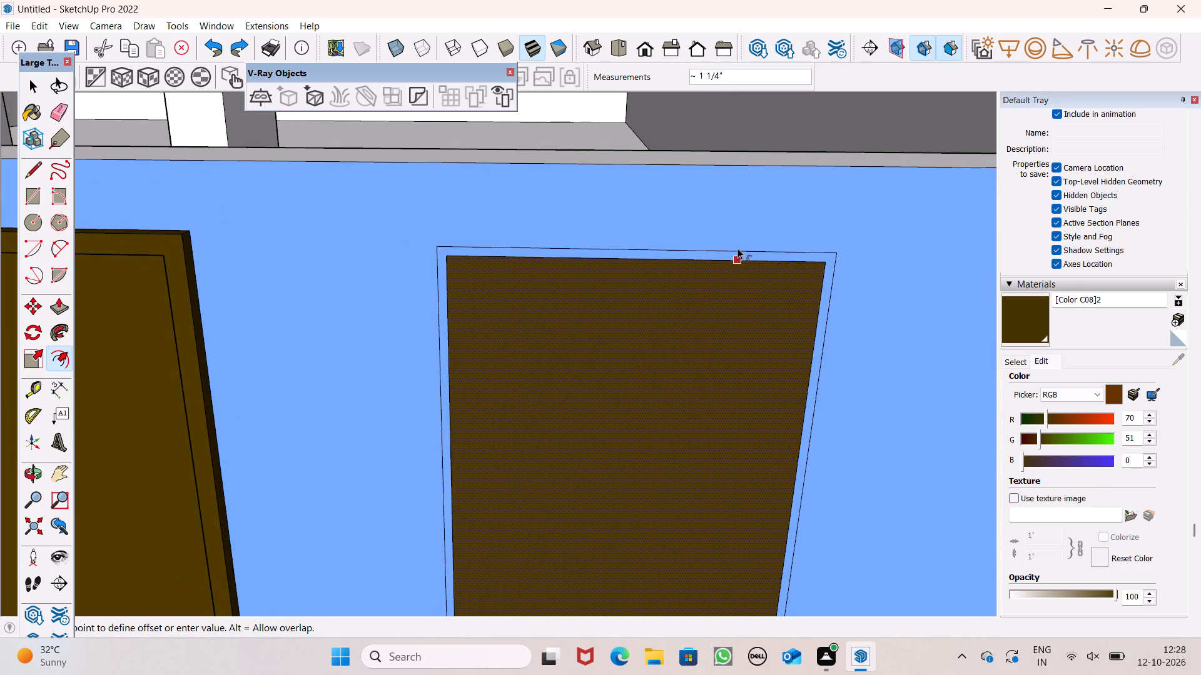
{"action": "left_click_drag", "start_coordinate": [737, 248], "coordinate": [738, 245]}
{"action": "double_click", "coordinate": [739, 244]}
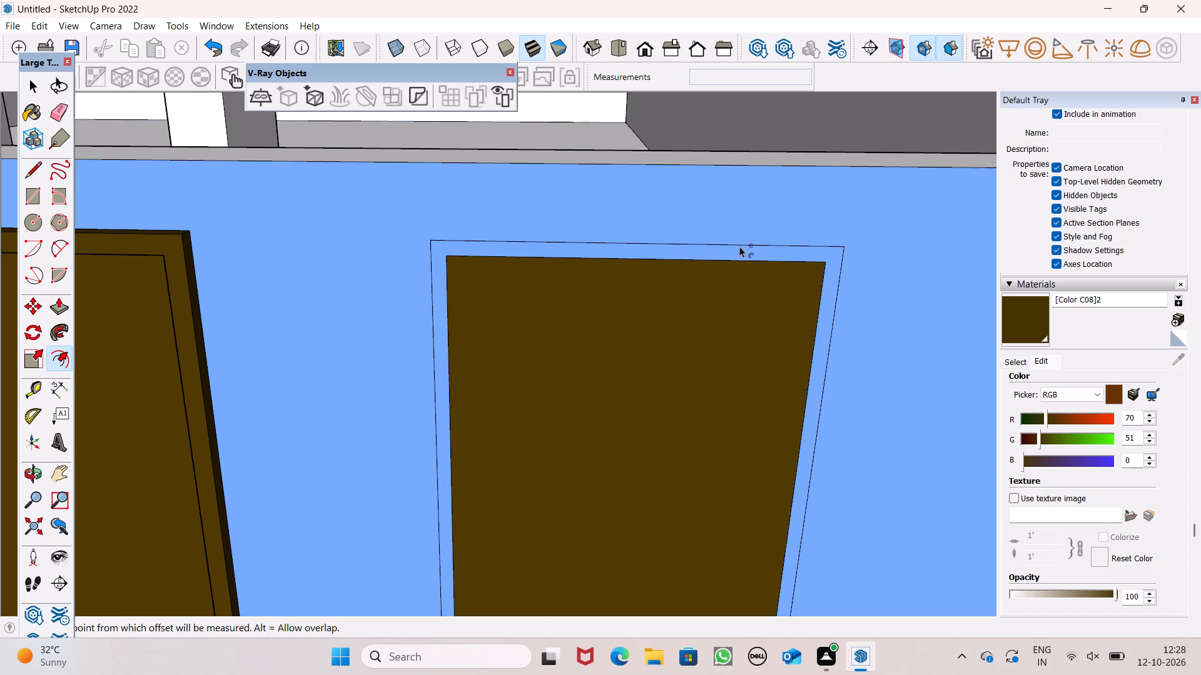
{"action": "scroll", "coordinate": [715, 207], "scroll_direction": "down", "scroll_amount": 10}
{"action": "key", "text": "space"}
{"action": "key", "text": "space"}
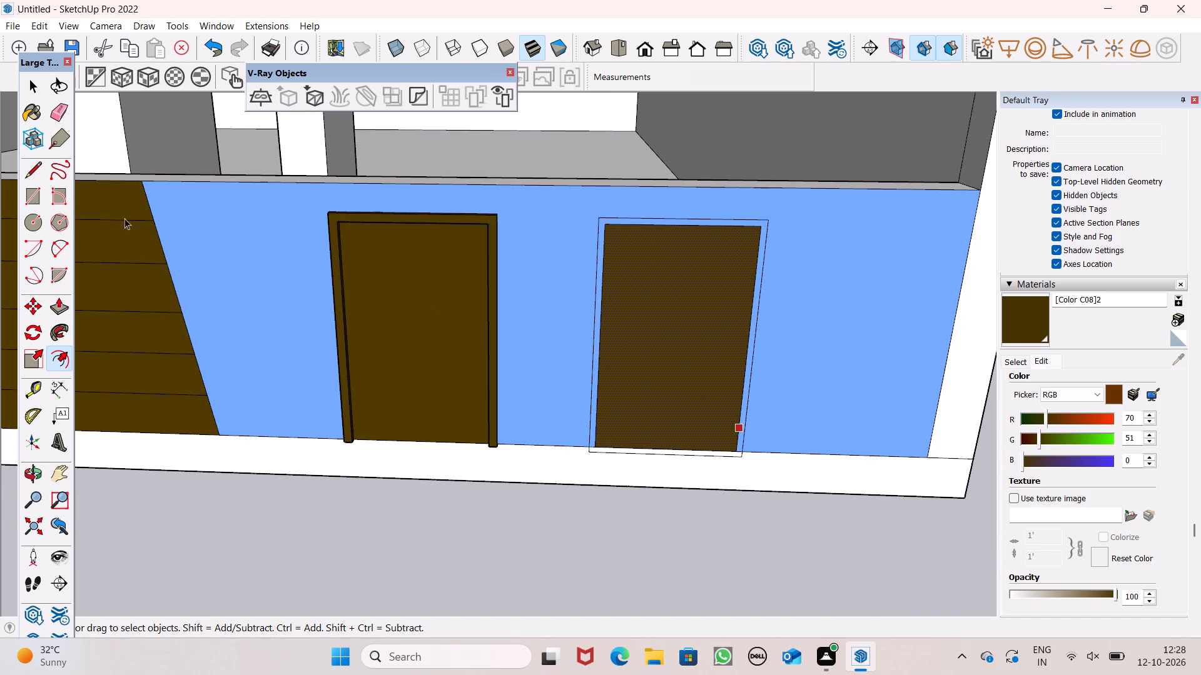
Erase the second frame outline's bottom edge and the two short line ends extending below the blue wall face.
{"action": "left_click", "coordinate": [54, 113]}
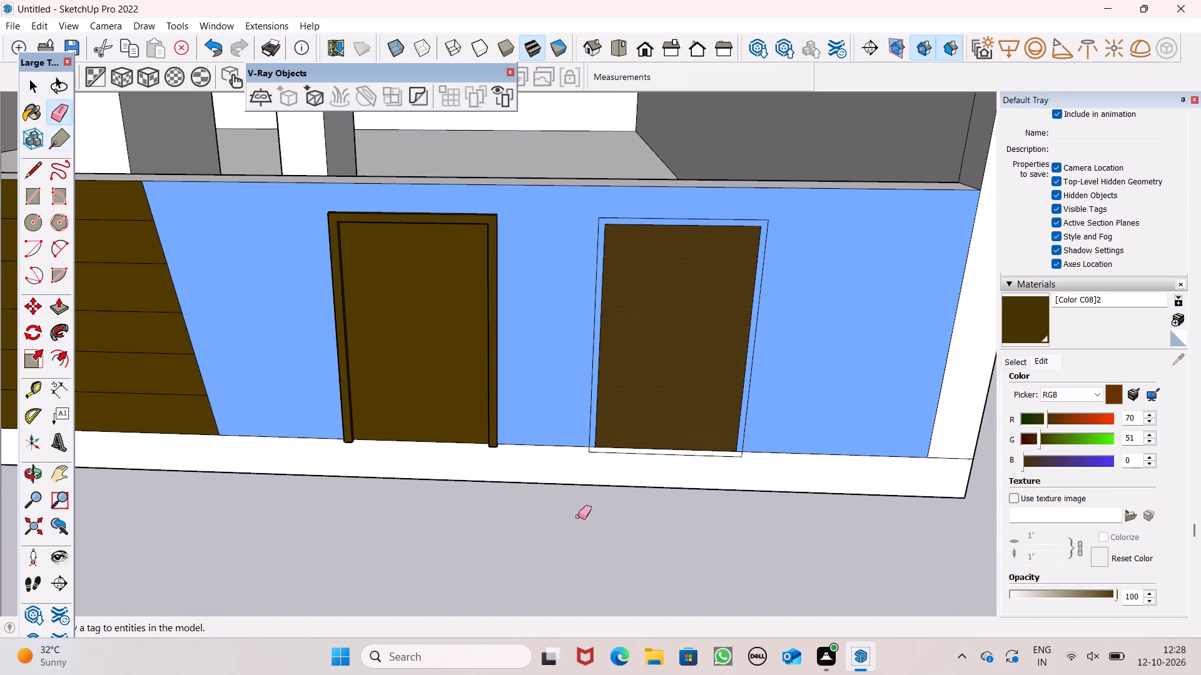
{"action": "scroll", "coordinate": [765, 522], "scroll_direction": "up", "scroll_amount": 6}
{"action": "scroll", "coordinate": [592, 439], "scroll_direction": "up", "scroll_amount": 6}
{"action": "left_click_drag", "start_coordinate": [435, 399], "coordinate": [423, 399]}
{"action": "left_click_drag", "start_coordinate": [445, 399], "coordinate": [447, 401]}
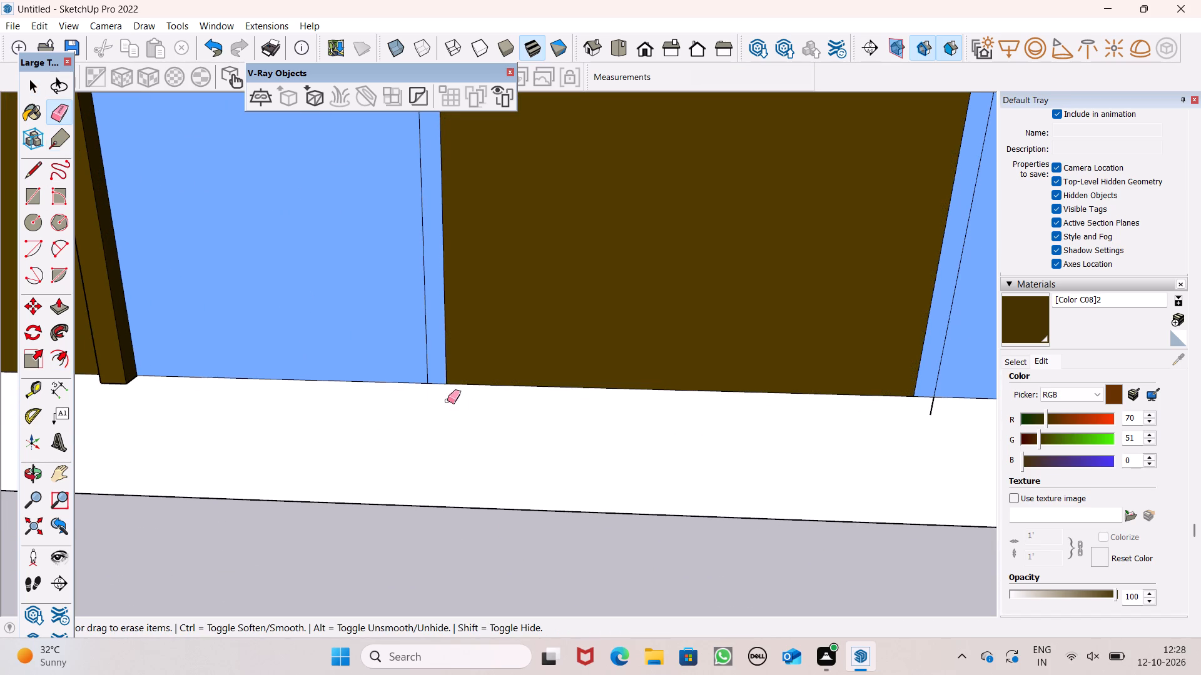
{"action": "left_click_drag", "start_coordinate": [447, 401], "coordinate": [448, 405]}
{"action": "left_click_drag", "start_coordinate": [930, 405], "coordinate": [936, 407]}
Paint the frame strip around the second door panel with the same dark brown.
{"action": "left_click", "coordinate": [1035, 328]}
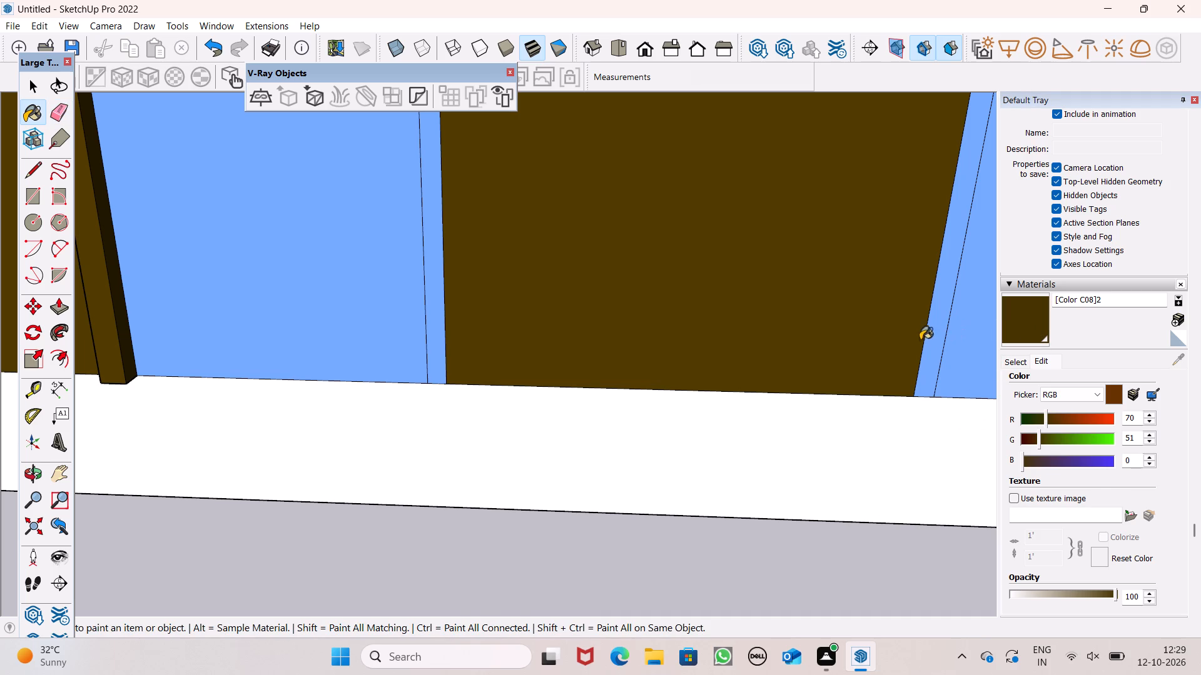
{"action": "left_click", "coordinate": [932, 338]}
Push/Pull the second door's frame outward, matching its depth to the first door's raised frame.
{"action": "scroll", "coordinate": [824, 378], "scroll_direction": "down", "scroll_amount": 6}
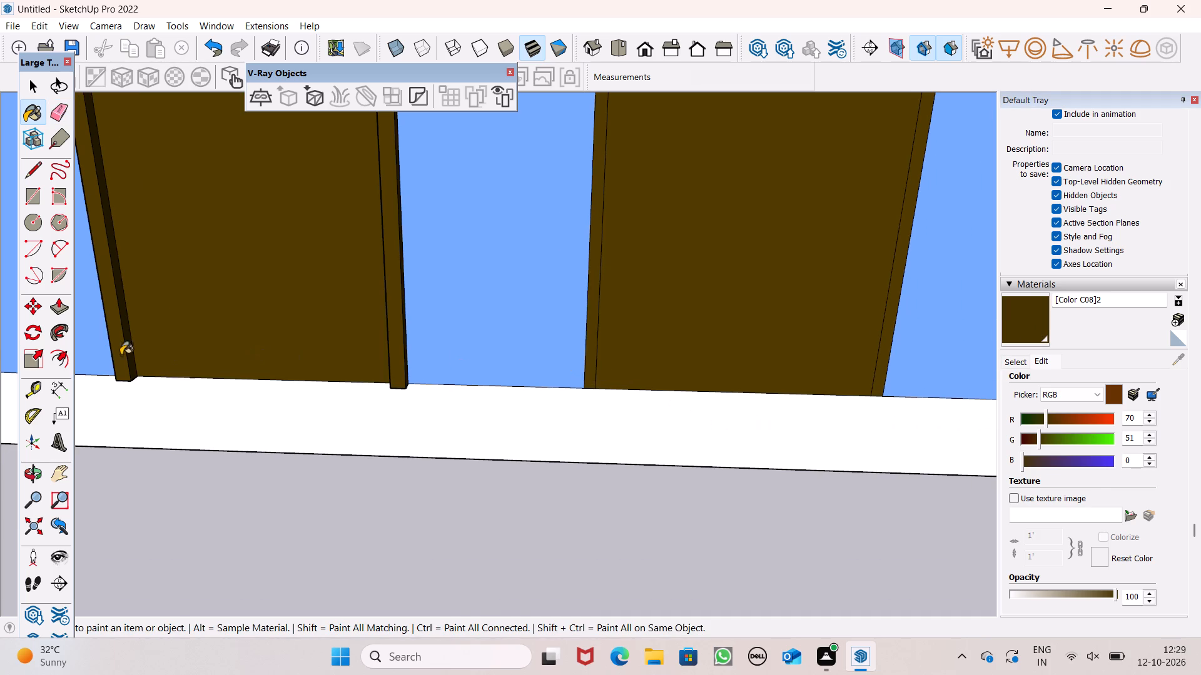
{"action": "left_click", "coordinate": [63, 309]}
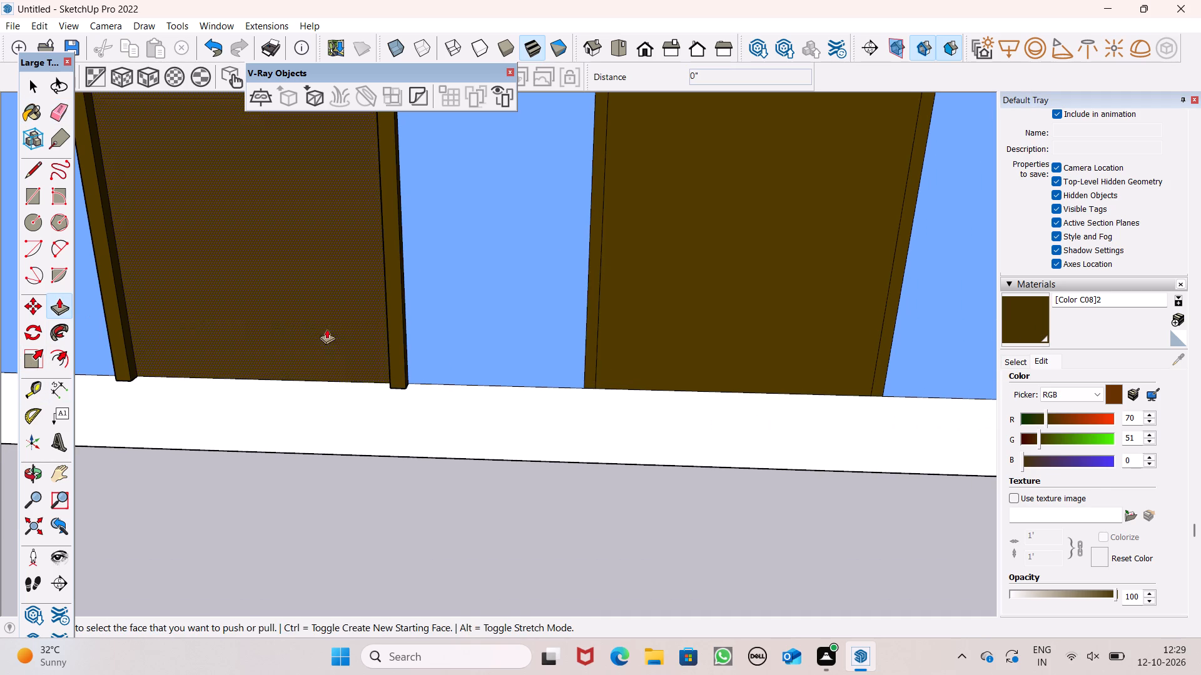
{"action": "left_click_drag", "start_coordinate": [591, 375], "coordinate": [527, 407]}
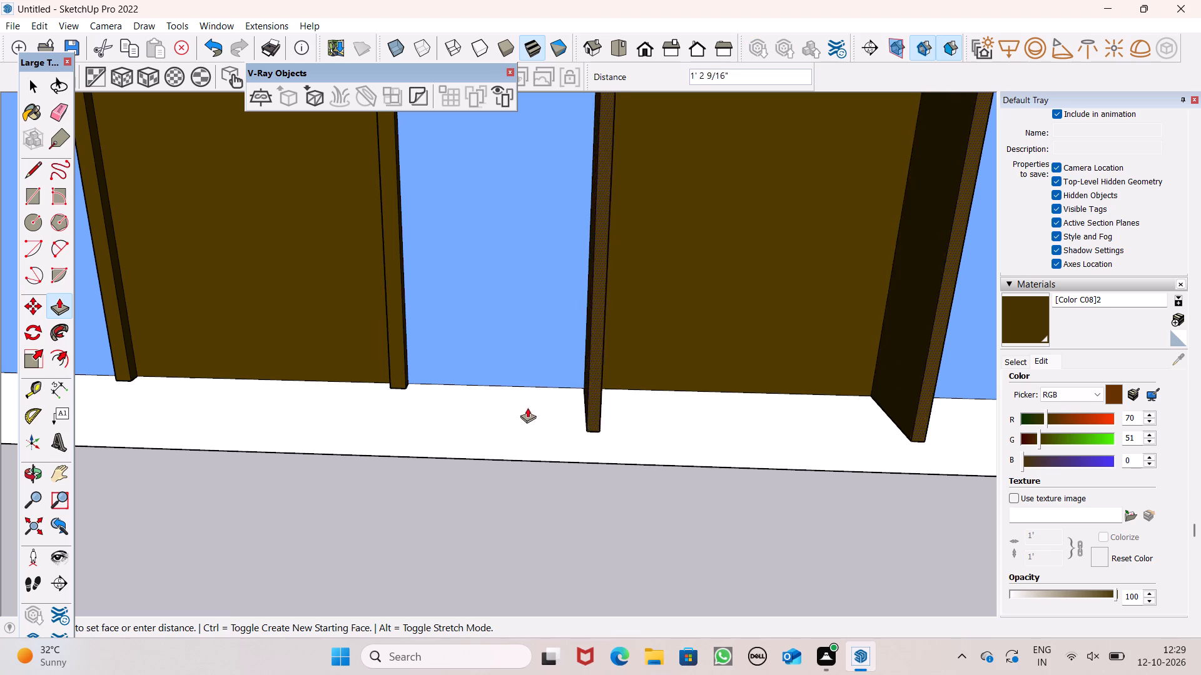
{"action": "left_click_drag", "start_coordinate": [527, 407], "coordinate": [403, 384]}
{"action": "scroll", "coordinate": [502, 451], "scroll_direction": "down", "scroll_amount": 10}
{"action": "scroll", "coordinate": [658, 419], "scroll_direction": "down", "scroll_amount": 3}
{"action": "key", "text": "space"}
{"action": "scroll", "coordinate": [699, 489], "scroll_direction": "down", "scroll_amount": 3}
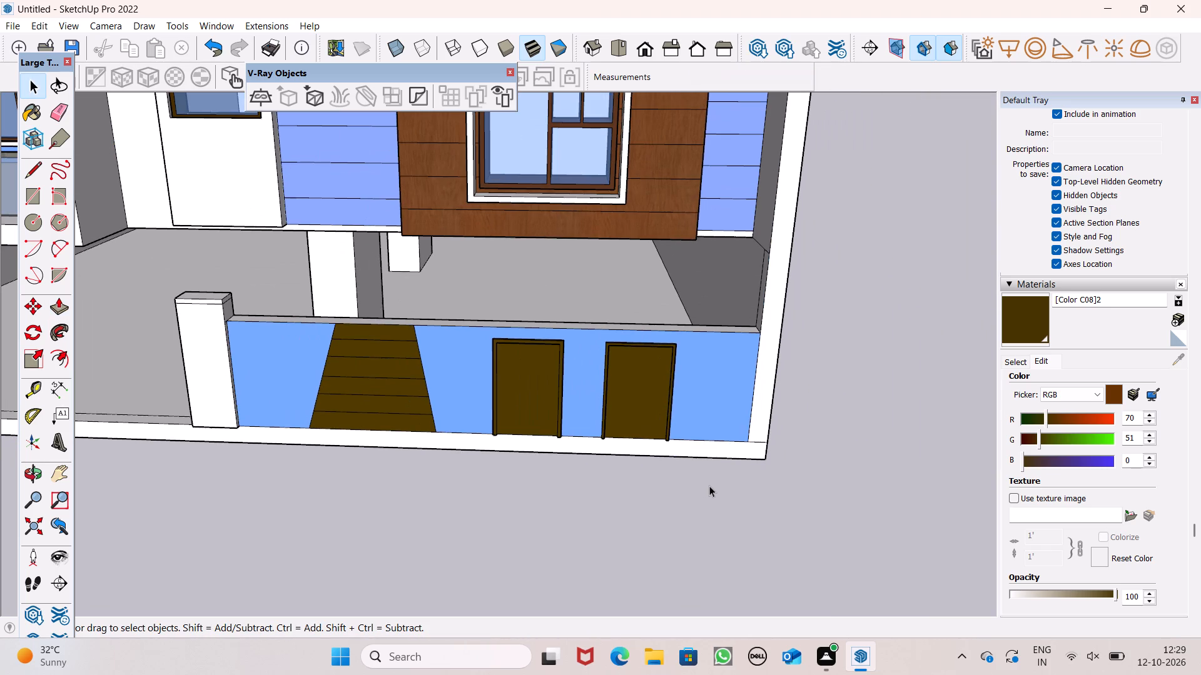
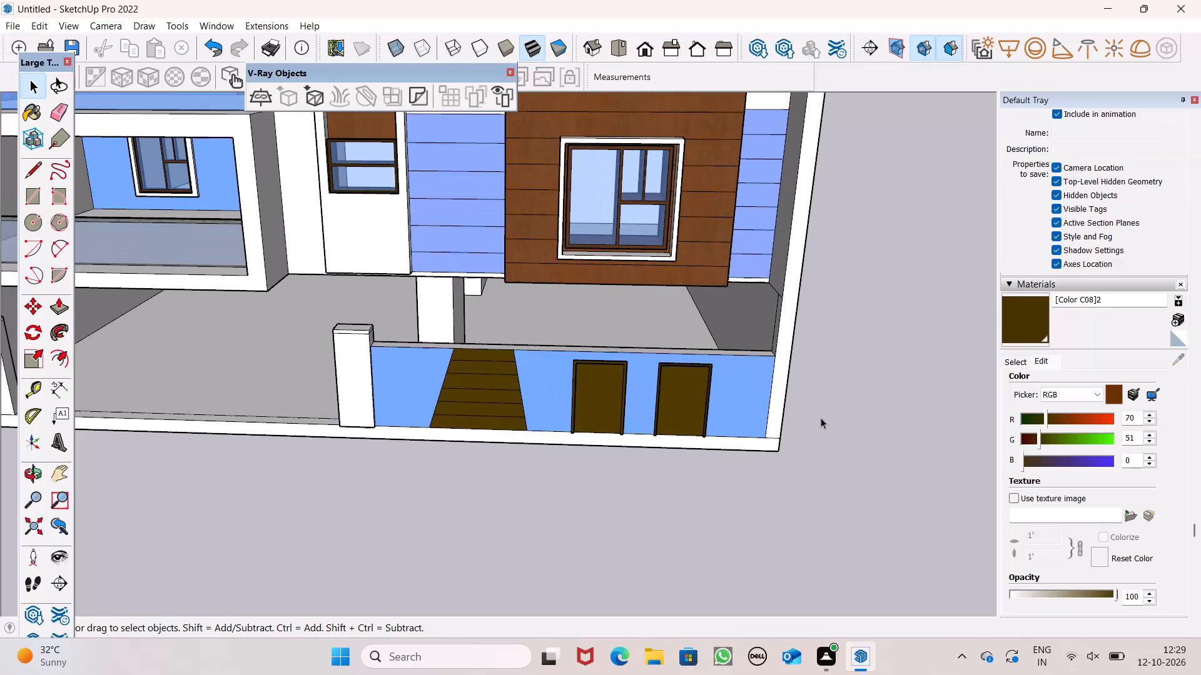
Paint the top face of the ground-floor front wall with 0101_CornflowerBlue from the Colors-Named material collection.
{"action": "scroll", "coordinate": [1094, 406], "scroll_direction": "down", "scroll_amount": 5}
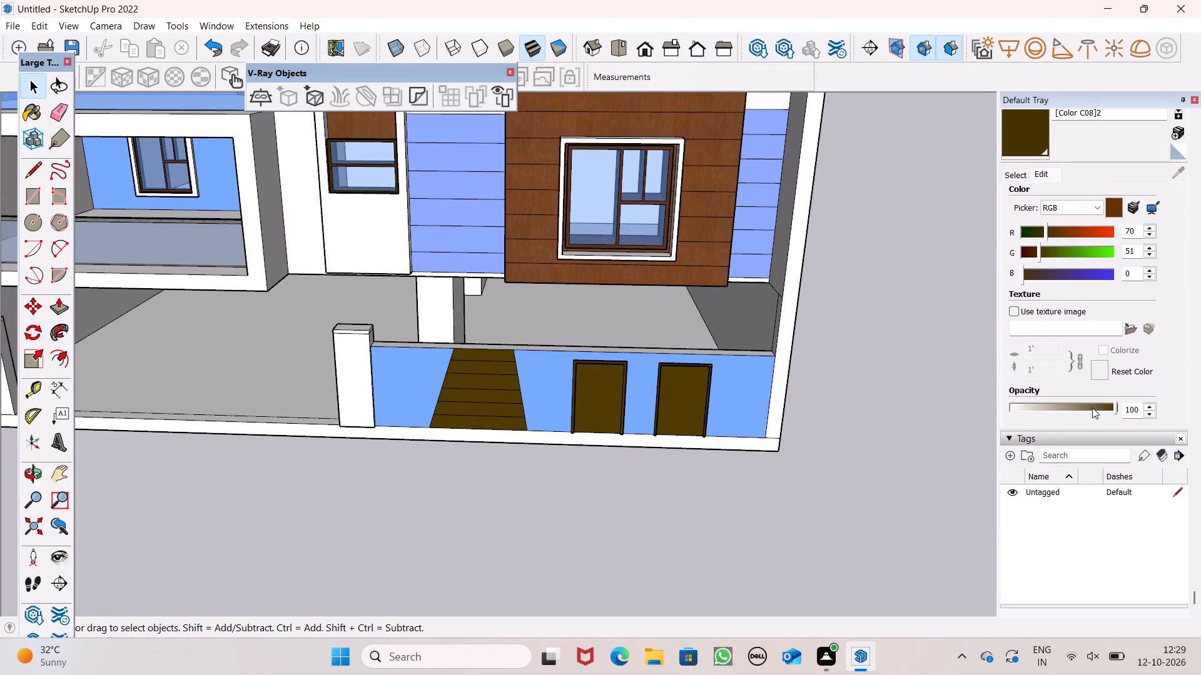
{"action": "left_click", "coordinate": [1009, 170]}
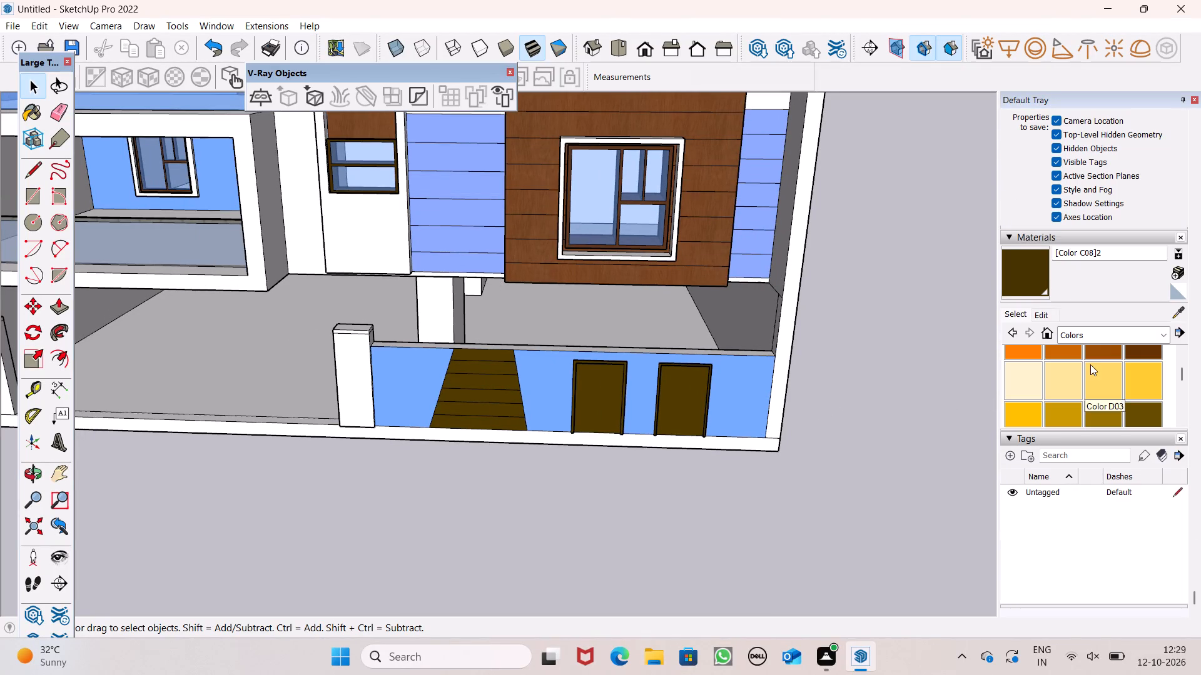
{"action": "left_click", "coordinate": [1114, 334]}
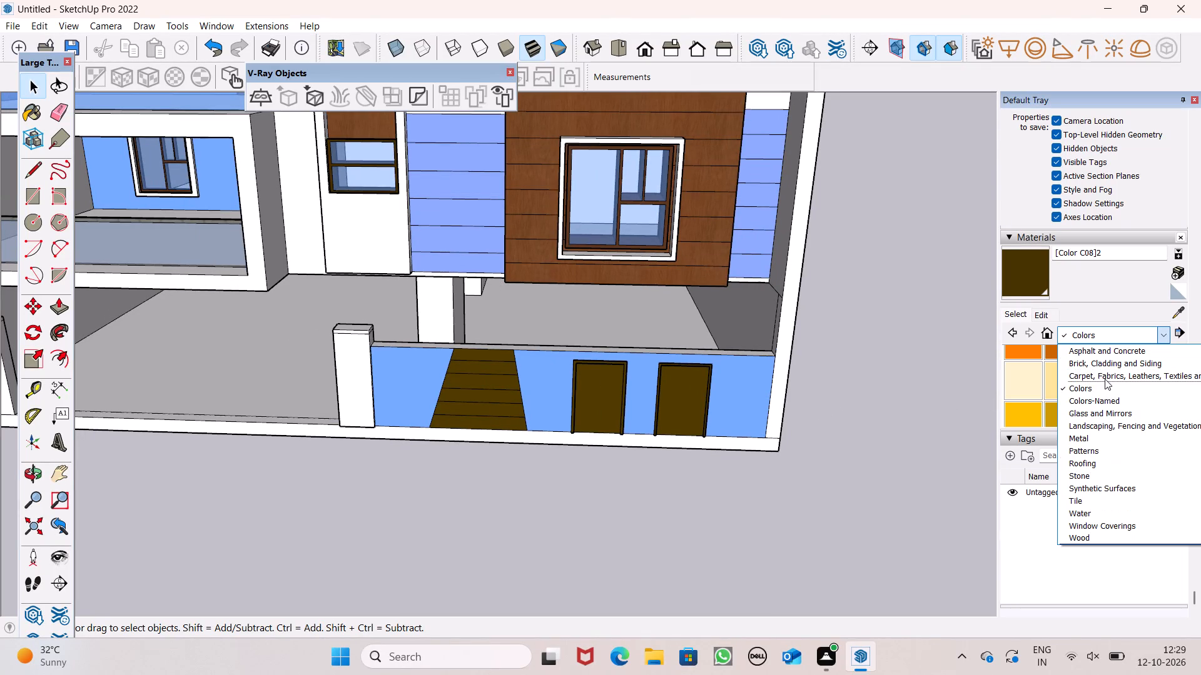
{"action": "left_click", "coordinate": [1100, 397]}
{"action": "scroll", "coordinate": [1102, 404], "scroll_direction": "down", "scroll_amount": 1}
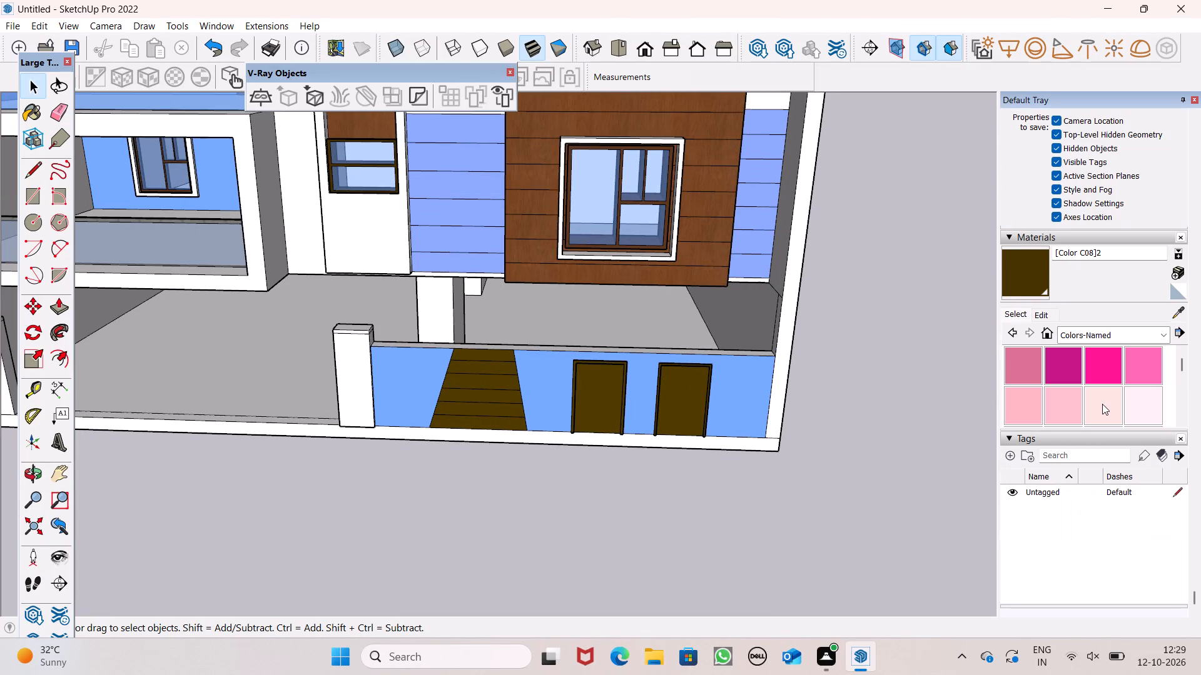
{"action": "scroll", "coordinate": [1102, 404], "scroll_direction": "down", "scroll_amount": 7}
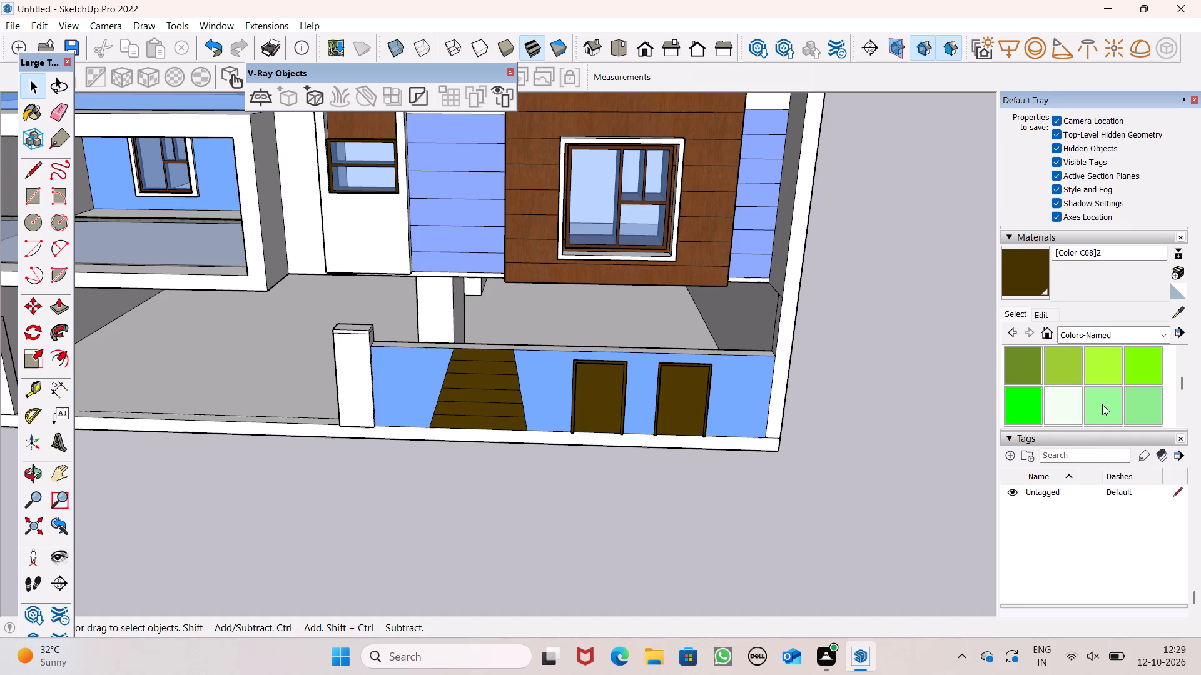
{"action": "scroll", "coordinate": [1102, 405], "scroll_direction": "down", "scroll_amount": 5}
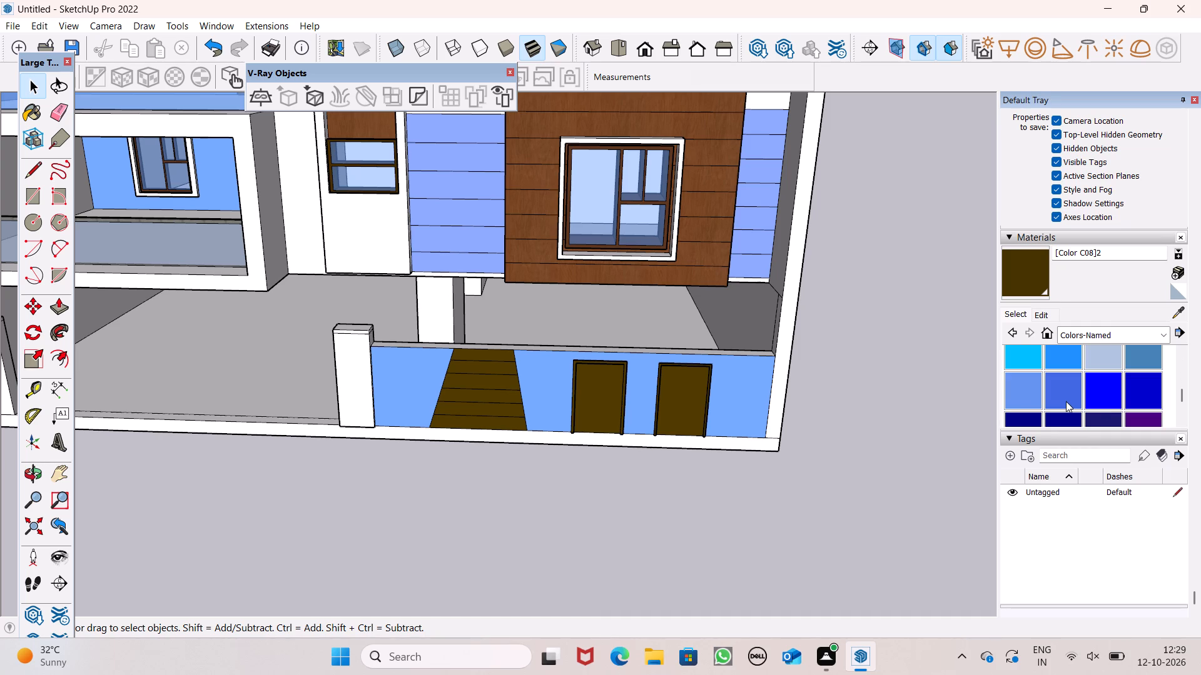
{"action": "left_click", "coordinate": [1028, 396]}
{"action": "scroll", "coordinate": [437, 383], "scroll_direction": "up", "scroll_amount": 7}
{"action": "scroll", "coordinate": [408, 334], "scroll_direction": "up", "scroll_amount": 14}
{"action": "left_click", "coordinate": [392, 352]}
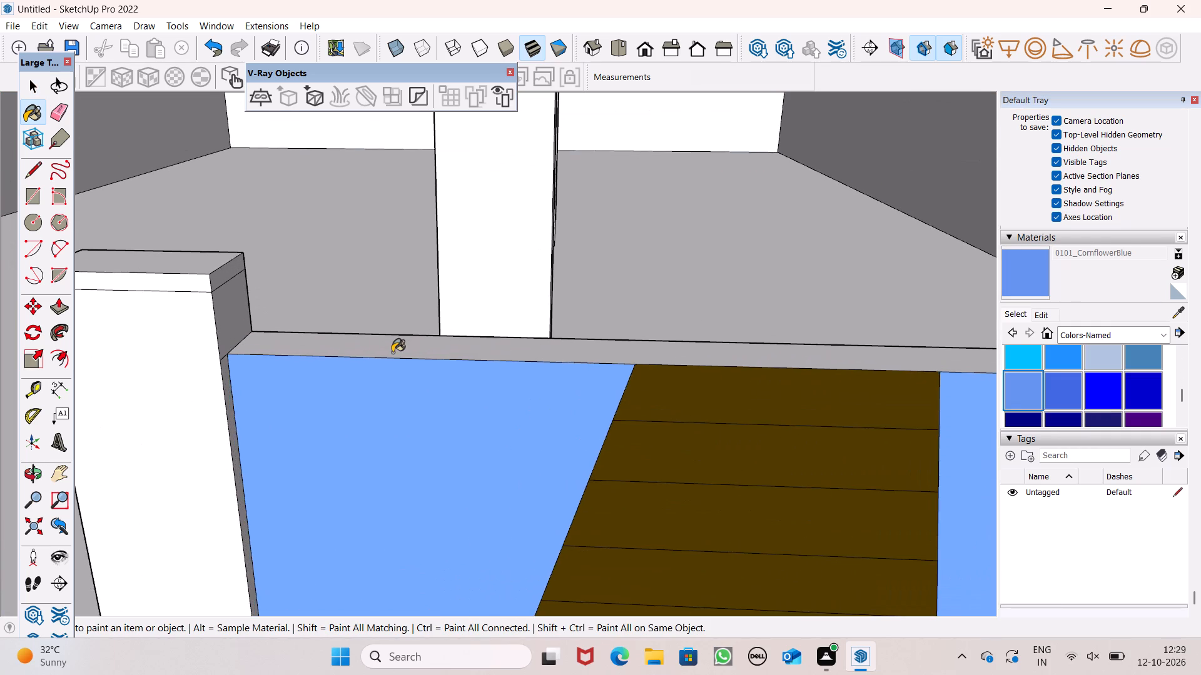
Examine the ground-floor front wall, its stepped area and framed doors, and the facade above from several angles.
{"action": "scroll", "coordinate": [390, 351], "scroll_direction": "down", "scroll_amount": 6}
{"action": "scroll", "coordinate": [451, 345], "scroll_direction": "down", "scroll_amount": 7}
{"action": "middle_click_drag", "start_coordinate": [866, 459], "coordinate": [944, 531]}
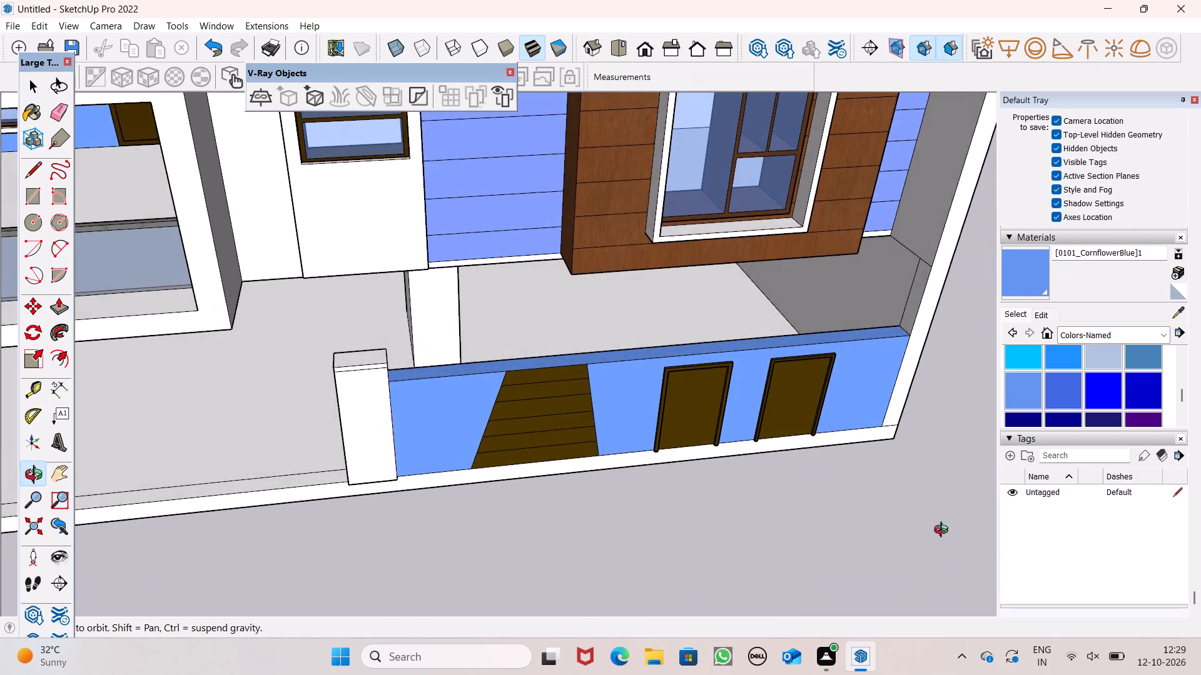
{"action": "middle_click_drag", "start_coordinate": [944, 531], "coordinate": [839, 547]}
{"action": "scroll", "coordinate": [697, 484], "scroll_direction": "down", "scroll_amount": 2}
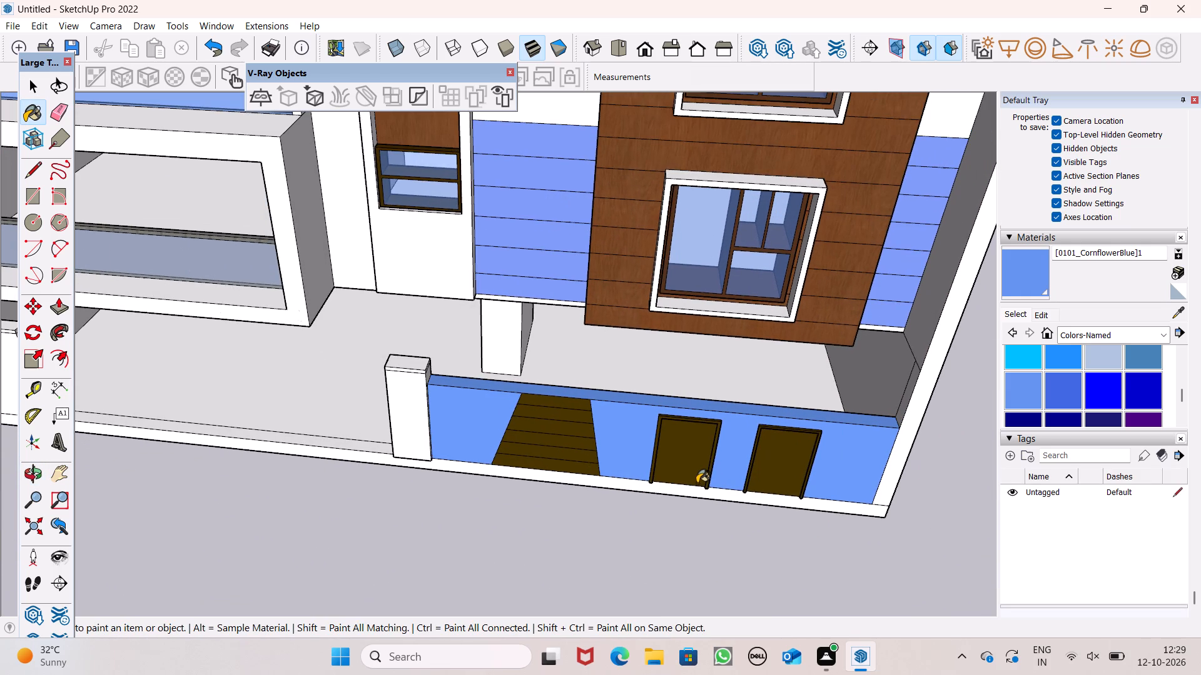
{"action": "scroll", "coordinate": [592, 439], "scroll_direction": "down", "scroll_amount": 1}
{"action": "middle_click_drag", "start_coordinate": [752, 517], "coordinate": [751, 500]}
{"action": "scroll", "coordinate": [752, 517], "scroll_direction": "up", "scroll_amount": 4}
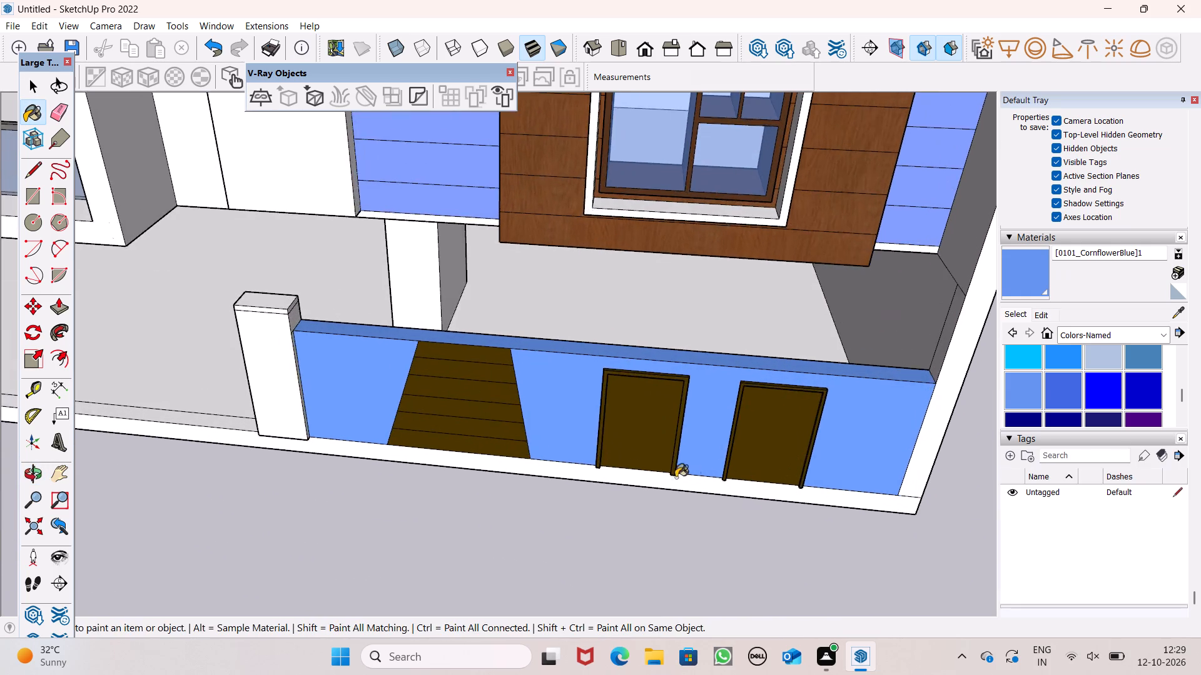
{"action": "scroll", "coordinate": [669, 477], "scroll_direction": "down", "scroll_amount": 3}
{"action": "middle_click_drag", "start_coordinate": [671, 509], "coordinate": [654, 430]}
{"action": "scroll", "coordinate": [654, 430], "scroll_direction": "up", "scroll_amount": 1}
{"action": "scroll", "coordinate": [654, 430], "scroll_direction": "down", "scroll_amount": 3}
{"action": "scroll", "coordinate": [579, 450], "scroll_direction": "down", "scroll_amount": 2}
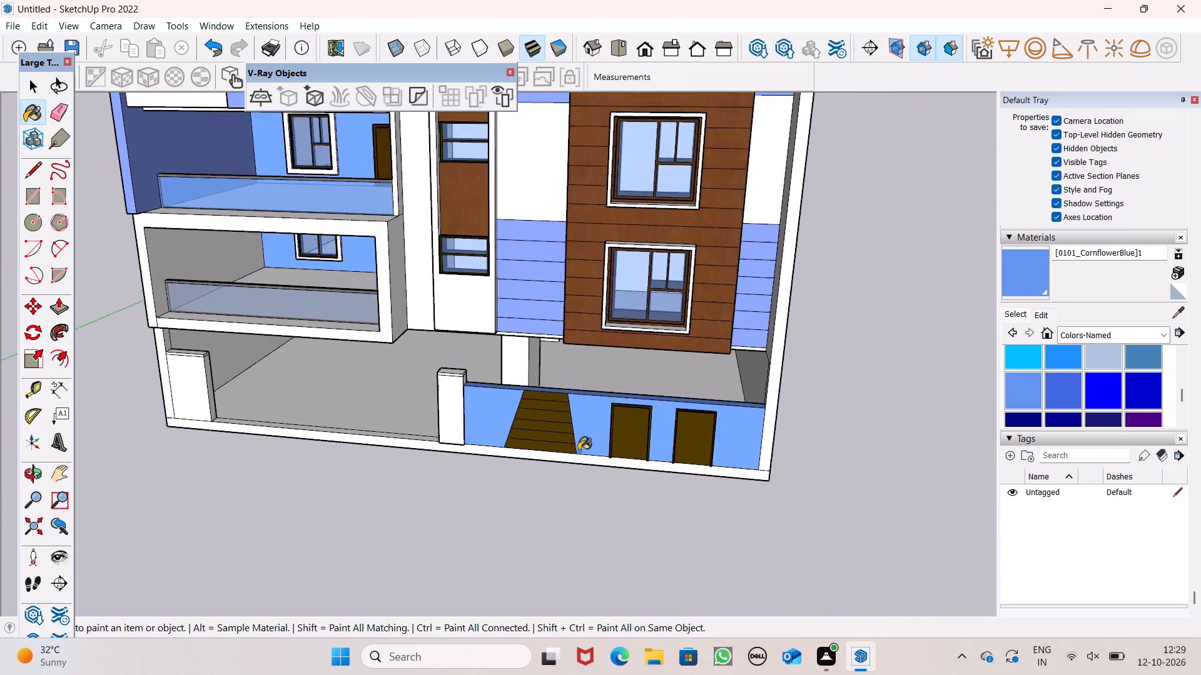
{"action": "scroll", "coordinate": [579, 451], "scroll_direction": "down", "scroll_amount": 2}
{"action": "key", "text": "space"}
{"action": "scroll", "coordinate": [519, 459], "scroll_direction": "down", "scroll_amount": 2}
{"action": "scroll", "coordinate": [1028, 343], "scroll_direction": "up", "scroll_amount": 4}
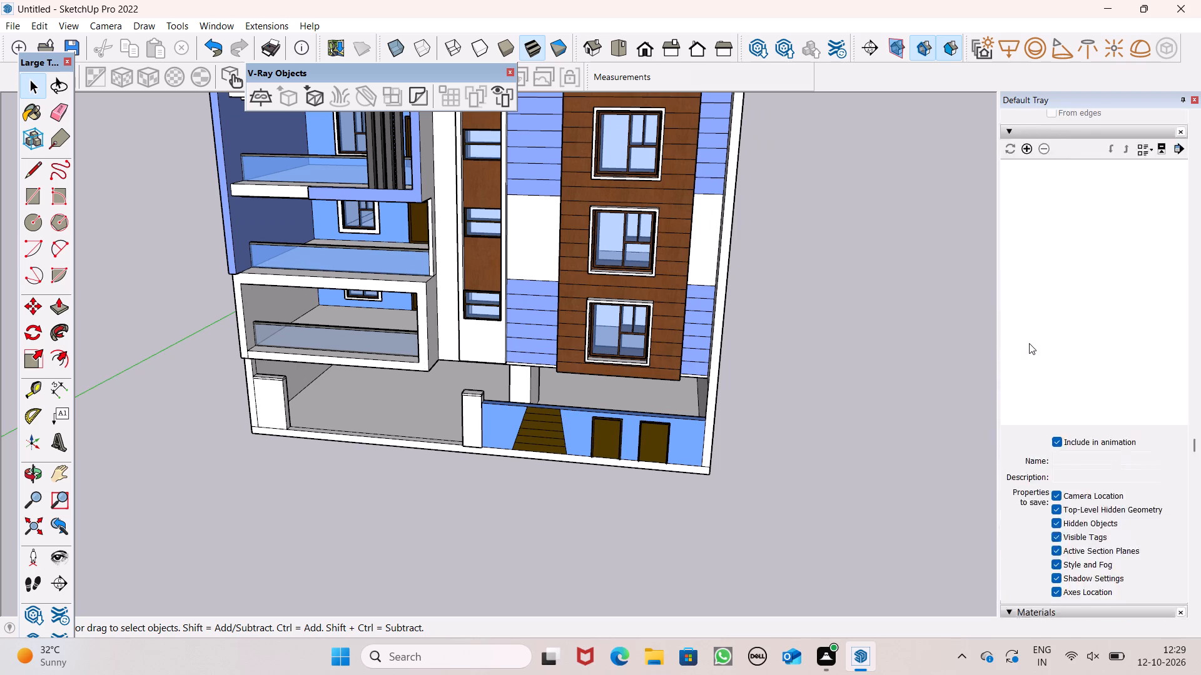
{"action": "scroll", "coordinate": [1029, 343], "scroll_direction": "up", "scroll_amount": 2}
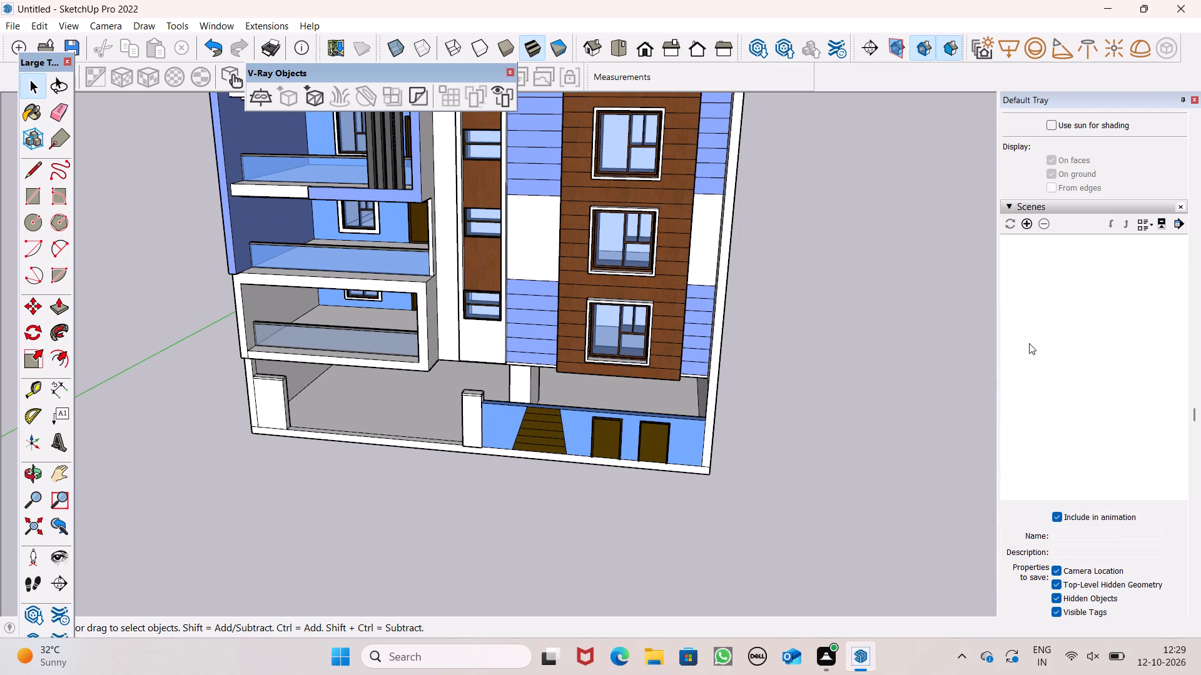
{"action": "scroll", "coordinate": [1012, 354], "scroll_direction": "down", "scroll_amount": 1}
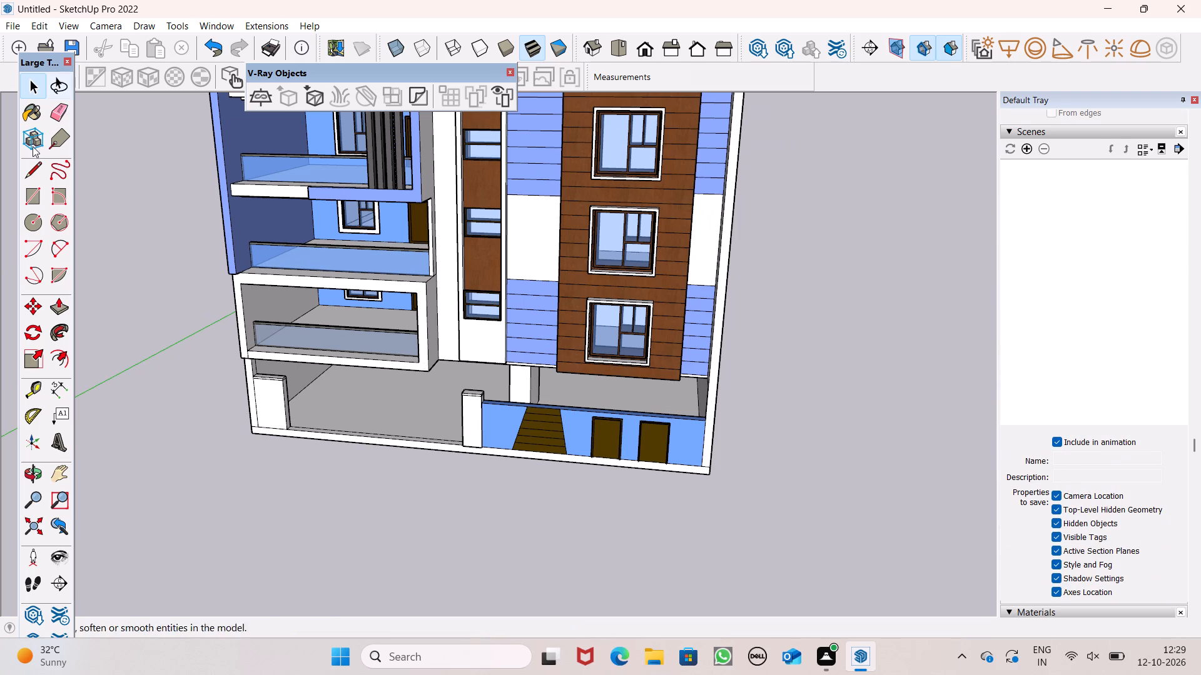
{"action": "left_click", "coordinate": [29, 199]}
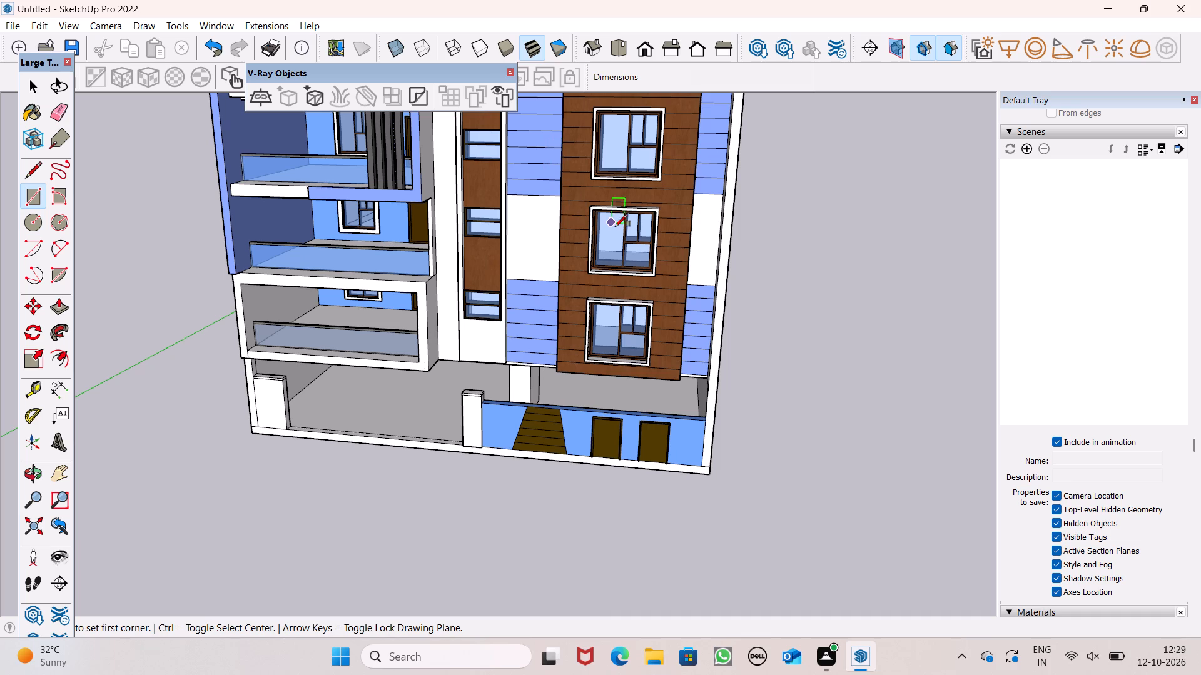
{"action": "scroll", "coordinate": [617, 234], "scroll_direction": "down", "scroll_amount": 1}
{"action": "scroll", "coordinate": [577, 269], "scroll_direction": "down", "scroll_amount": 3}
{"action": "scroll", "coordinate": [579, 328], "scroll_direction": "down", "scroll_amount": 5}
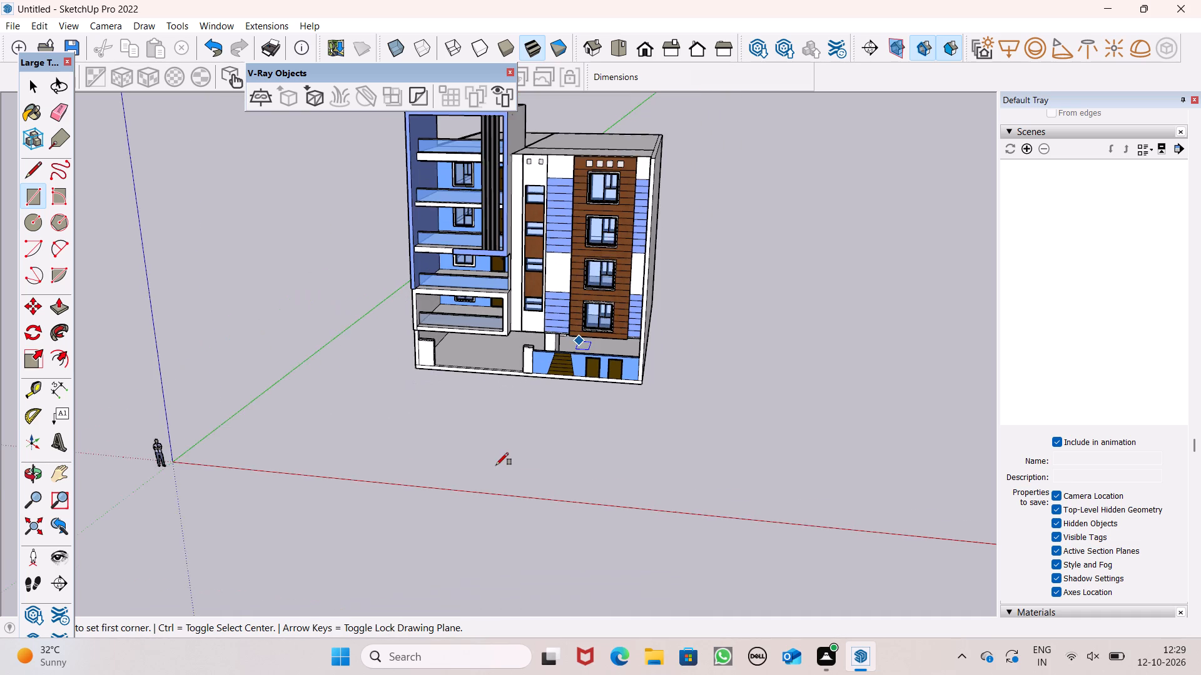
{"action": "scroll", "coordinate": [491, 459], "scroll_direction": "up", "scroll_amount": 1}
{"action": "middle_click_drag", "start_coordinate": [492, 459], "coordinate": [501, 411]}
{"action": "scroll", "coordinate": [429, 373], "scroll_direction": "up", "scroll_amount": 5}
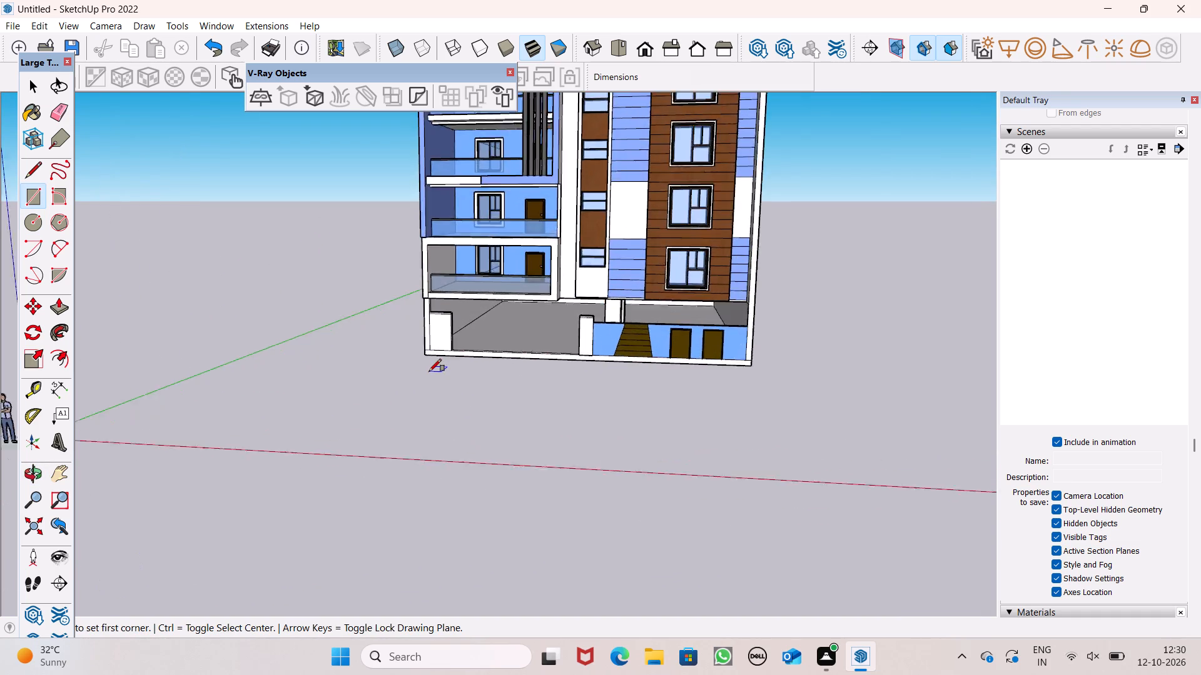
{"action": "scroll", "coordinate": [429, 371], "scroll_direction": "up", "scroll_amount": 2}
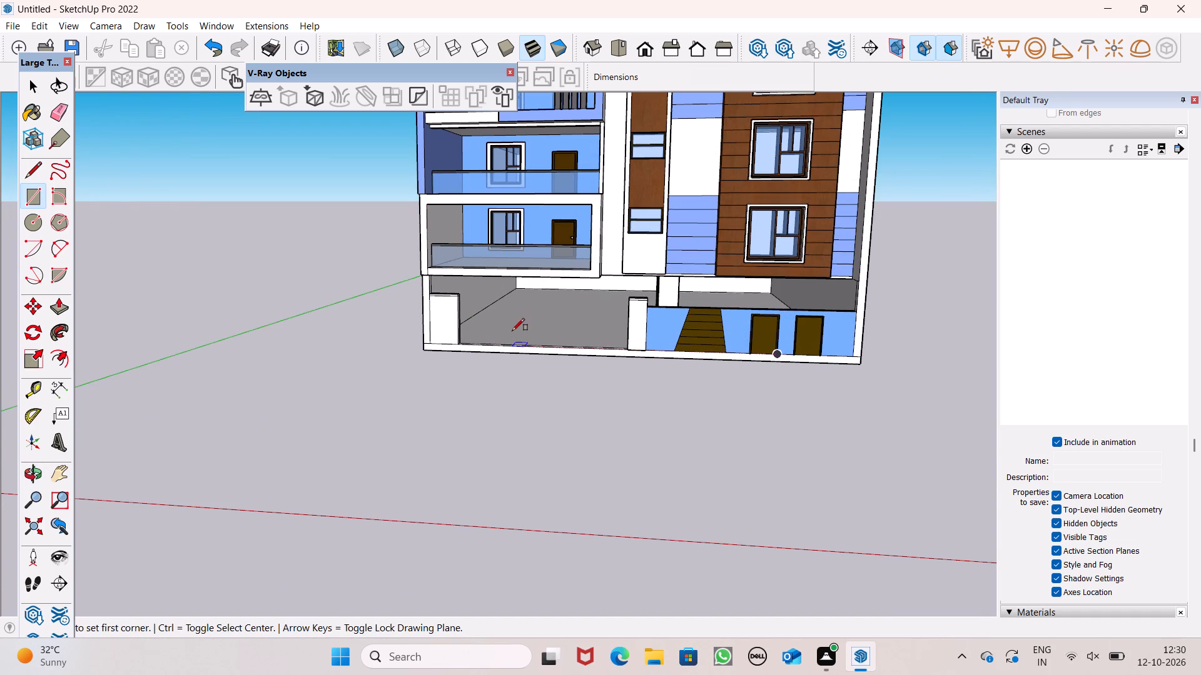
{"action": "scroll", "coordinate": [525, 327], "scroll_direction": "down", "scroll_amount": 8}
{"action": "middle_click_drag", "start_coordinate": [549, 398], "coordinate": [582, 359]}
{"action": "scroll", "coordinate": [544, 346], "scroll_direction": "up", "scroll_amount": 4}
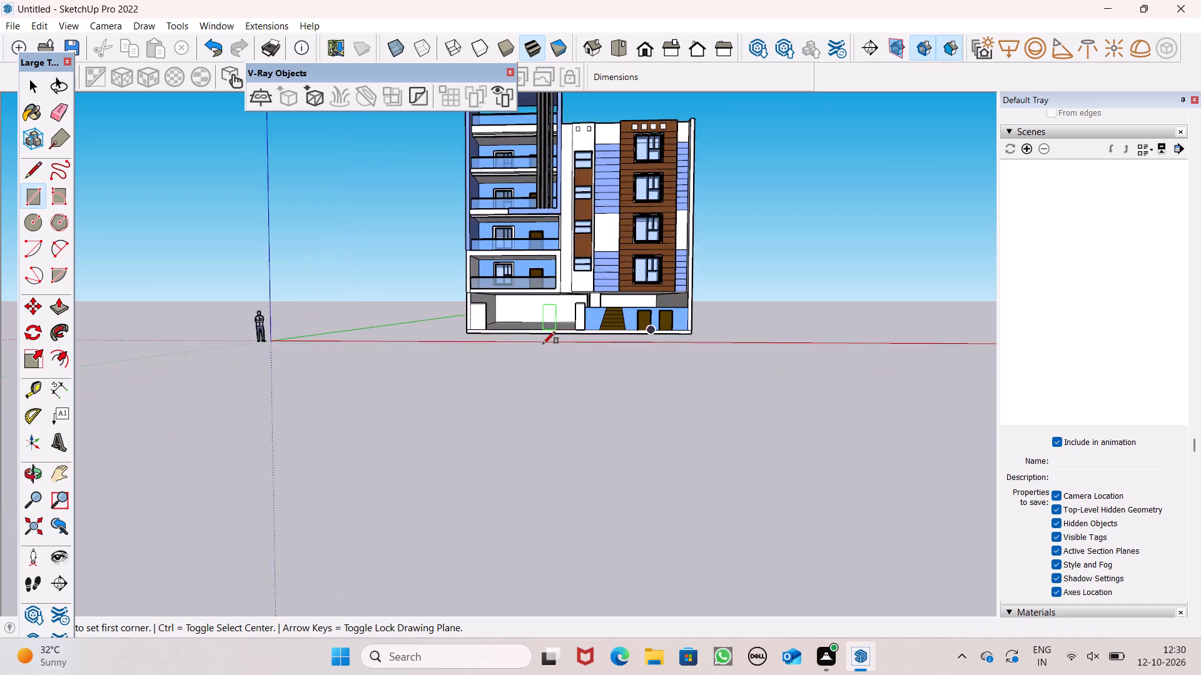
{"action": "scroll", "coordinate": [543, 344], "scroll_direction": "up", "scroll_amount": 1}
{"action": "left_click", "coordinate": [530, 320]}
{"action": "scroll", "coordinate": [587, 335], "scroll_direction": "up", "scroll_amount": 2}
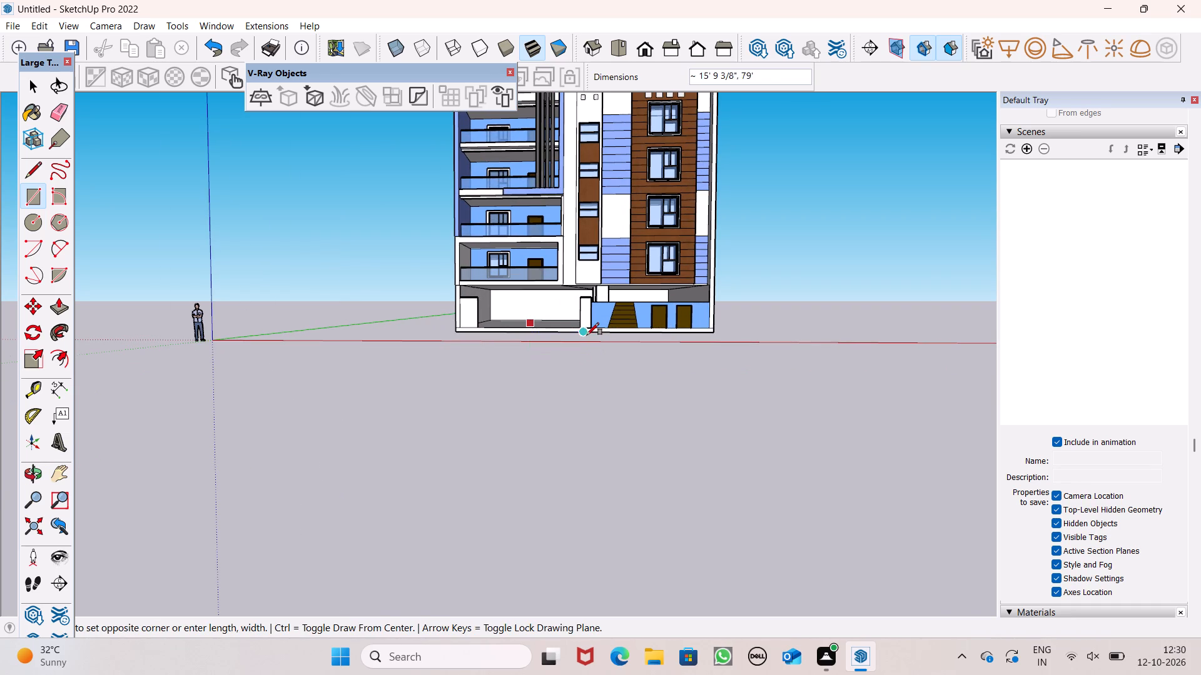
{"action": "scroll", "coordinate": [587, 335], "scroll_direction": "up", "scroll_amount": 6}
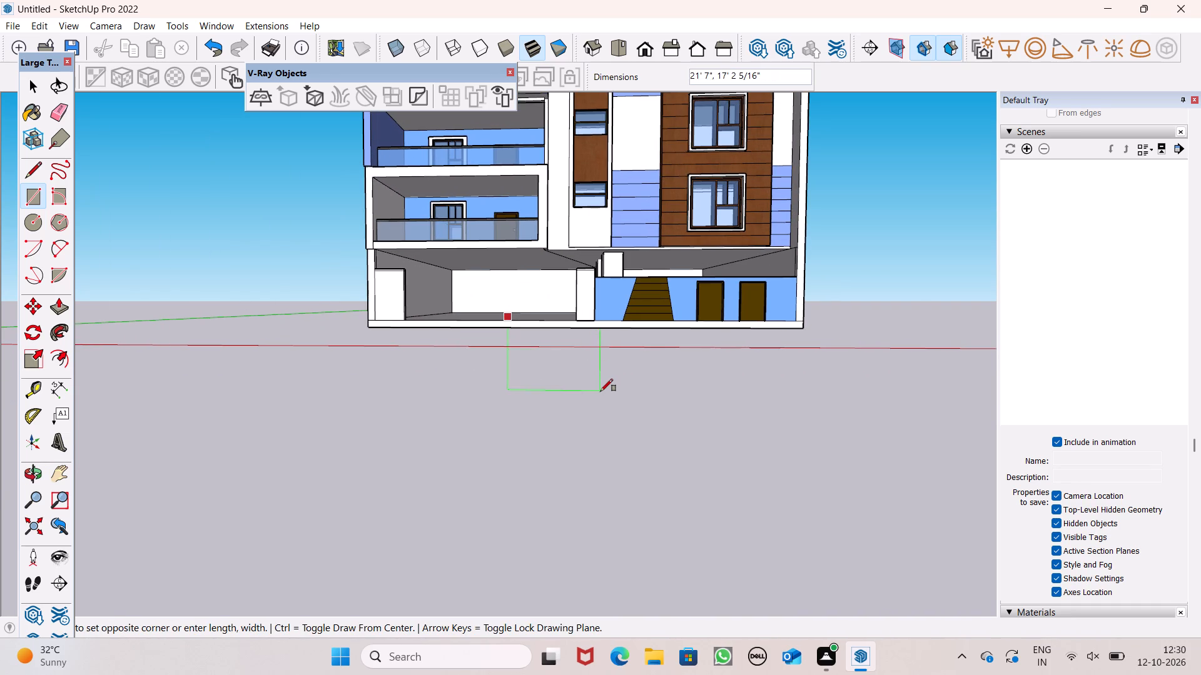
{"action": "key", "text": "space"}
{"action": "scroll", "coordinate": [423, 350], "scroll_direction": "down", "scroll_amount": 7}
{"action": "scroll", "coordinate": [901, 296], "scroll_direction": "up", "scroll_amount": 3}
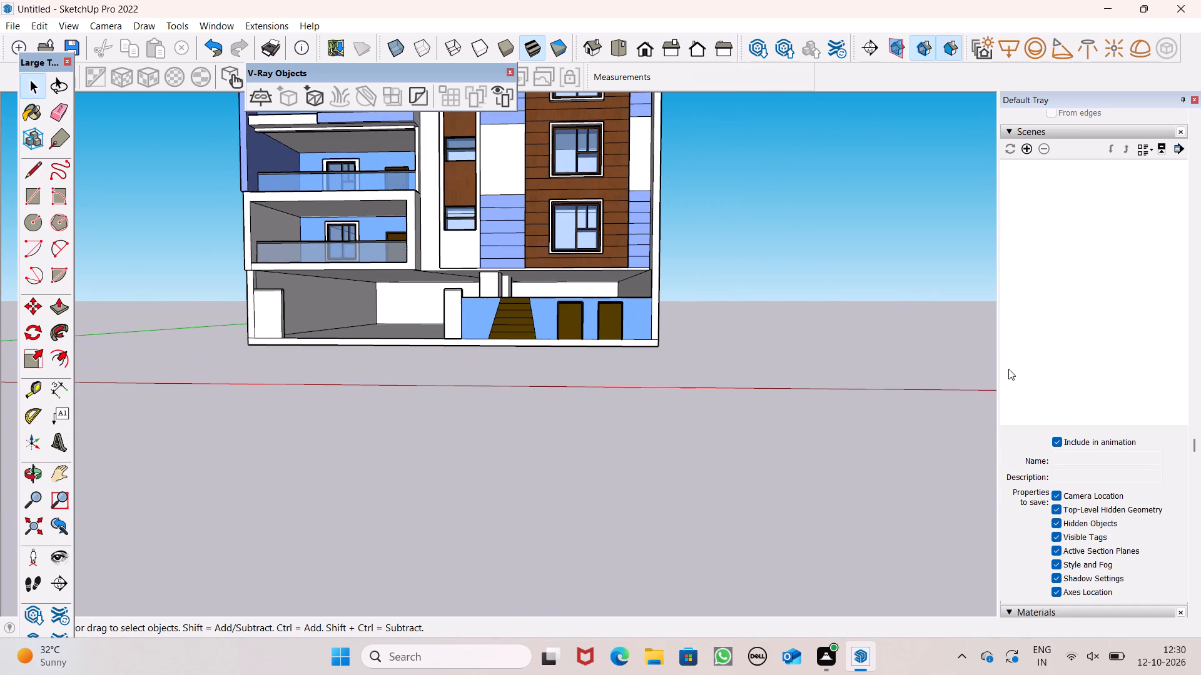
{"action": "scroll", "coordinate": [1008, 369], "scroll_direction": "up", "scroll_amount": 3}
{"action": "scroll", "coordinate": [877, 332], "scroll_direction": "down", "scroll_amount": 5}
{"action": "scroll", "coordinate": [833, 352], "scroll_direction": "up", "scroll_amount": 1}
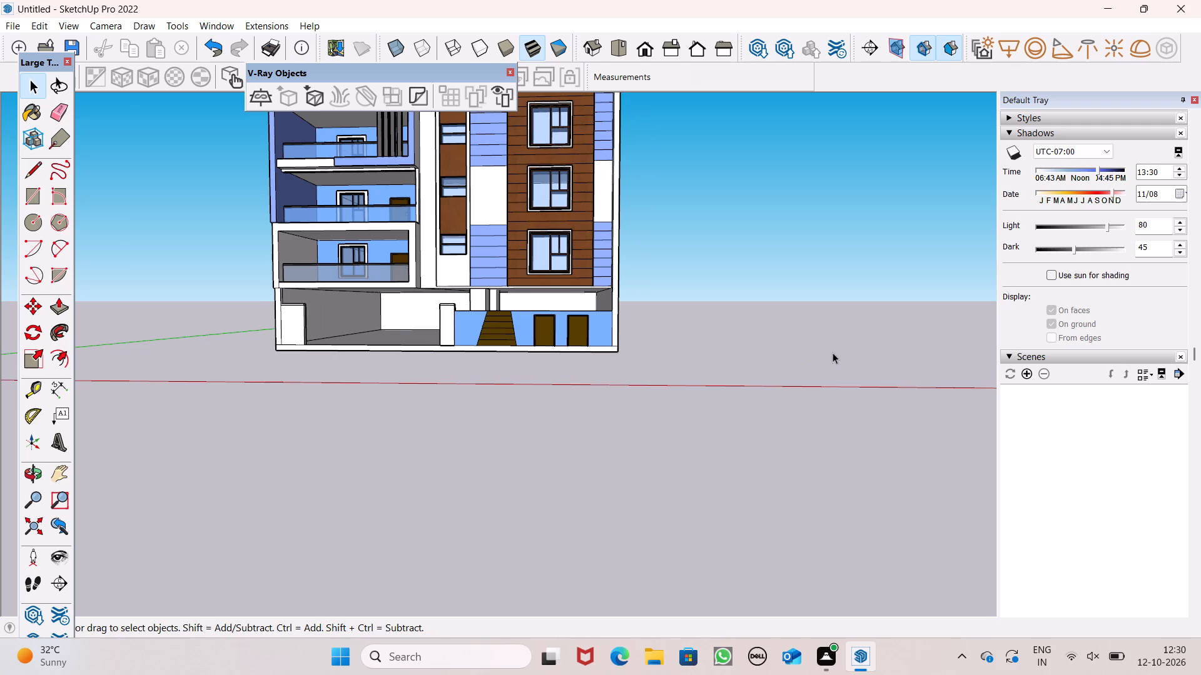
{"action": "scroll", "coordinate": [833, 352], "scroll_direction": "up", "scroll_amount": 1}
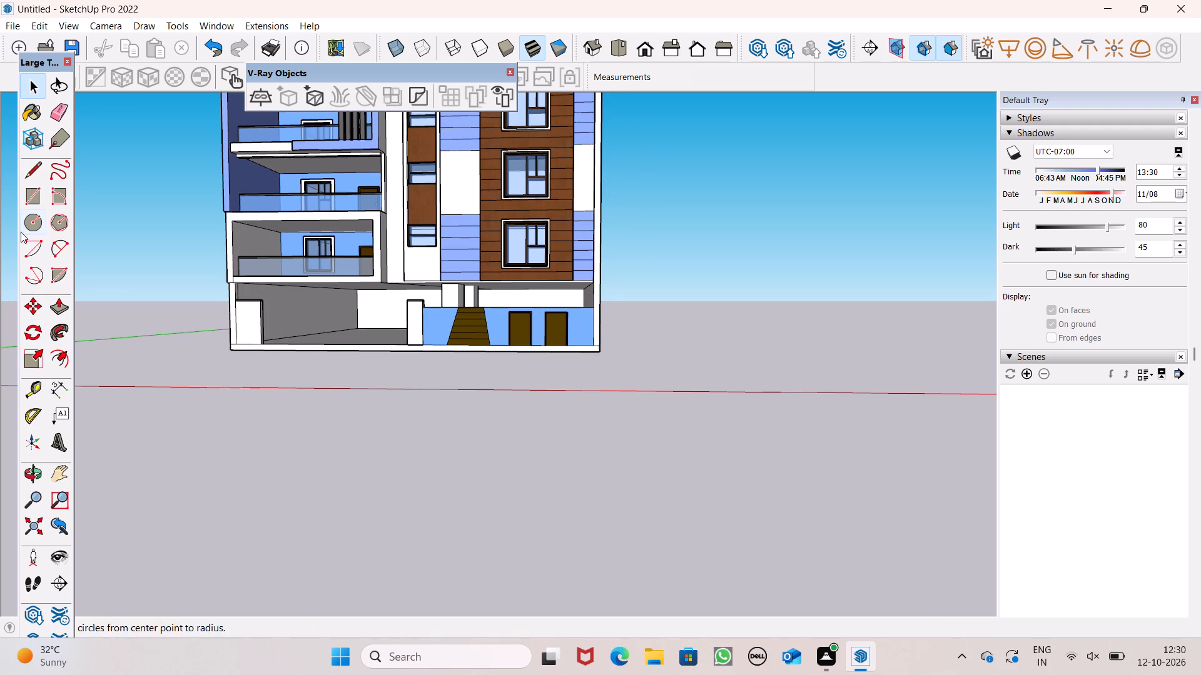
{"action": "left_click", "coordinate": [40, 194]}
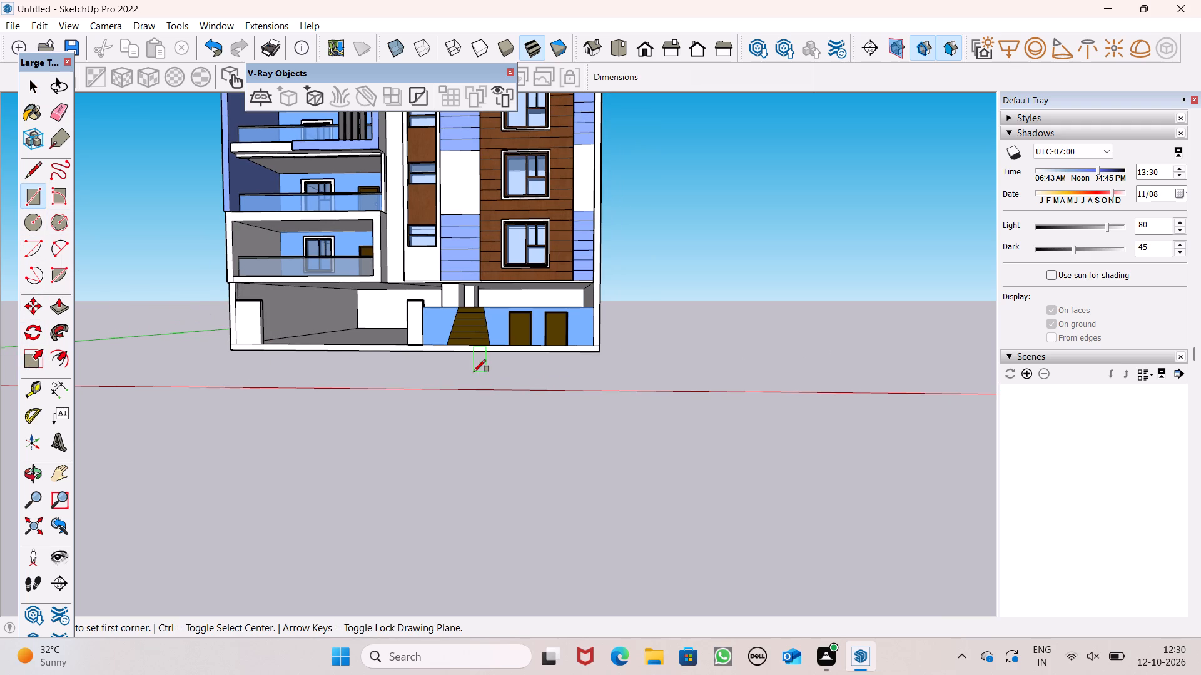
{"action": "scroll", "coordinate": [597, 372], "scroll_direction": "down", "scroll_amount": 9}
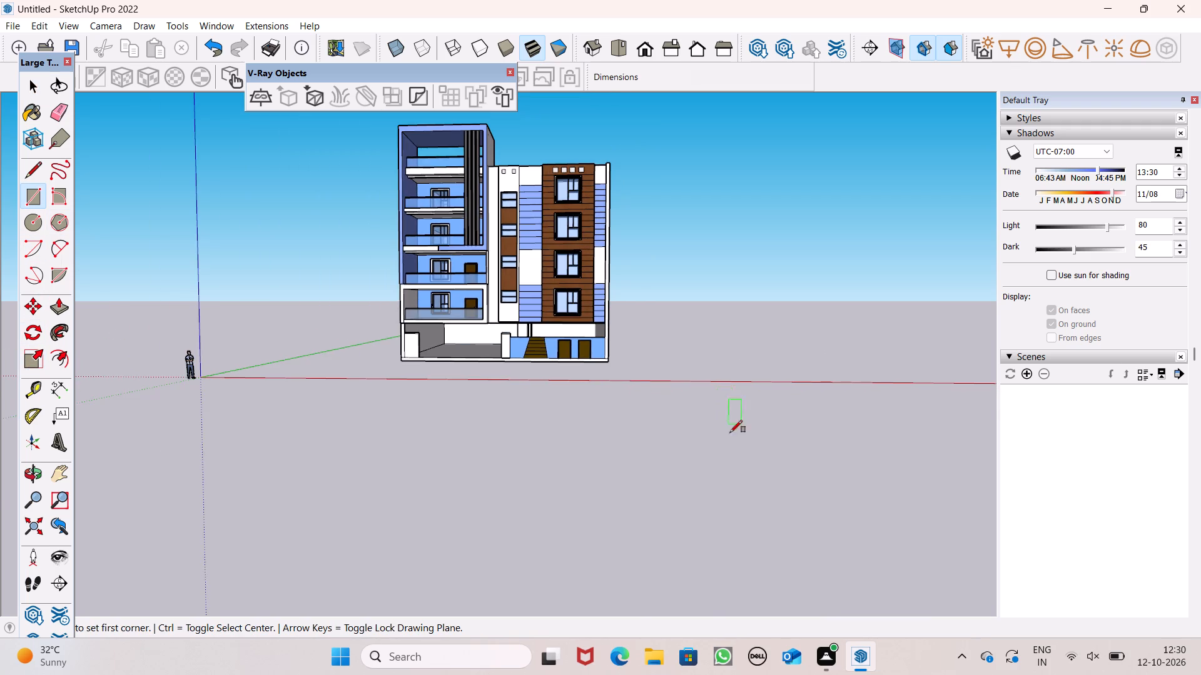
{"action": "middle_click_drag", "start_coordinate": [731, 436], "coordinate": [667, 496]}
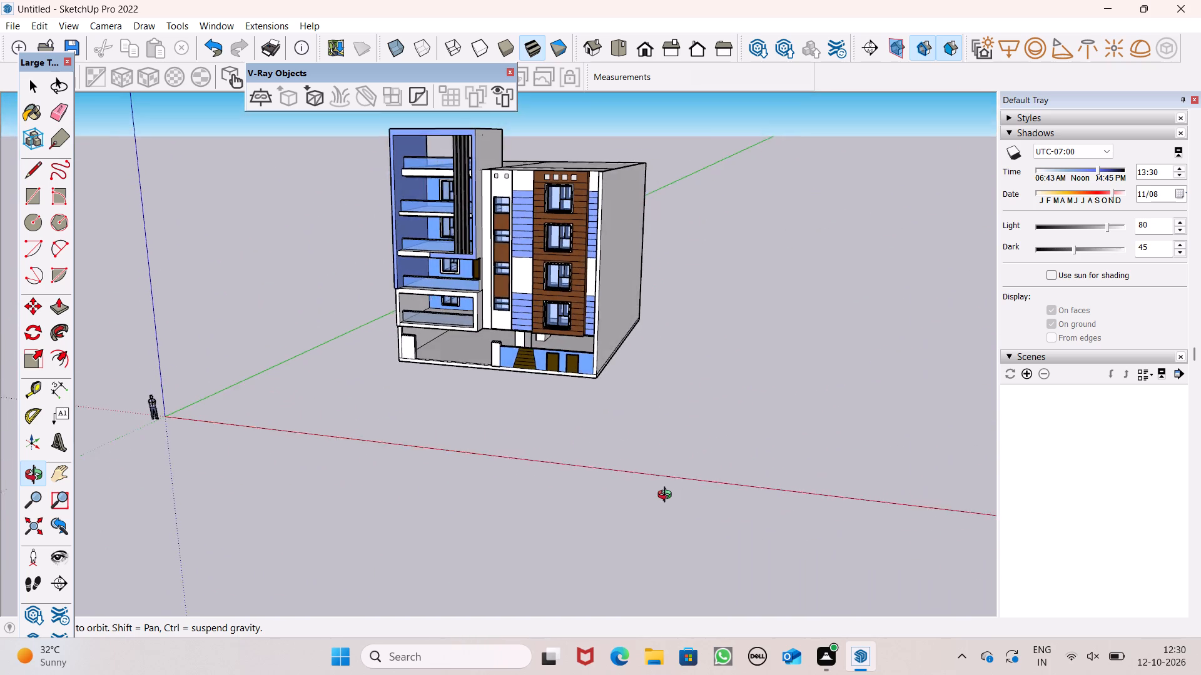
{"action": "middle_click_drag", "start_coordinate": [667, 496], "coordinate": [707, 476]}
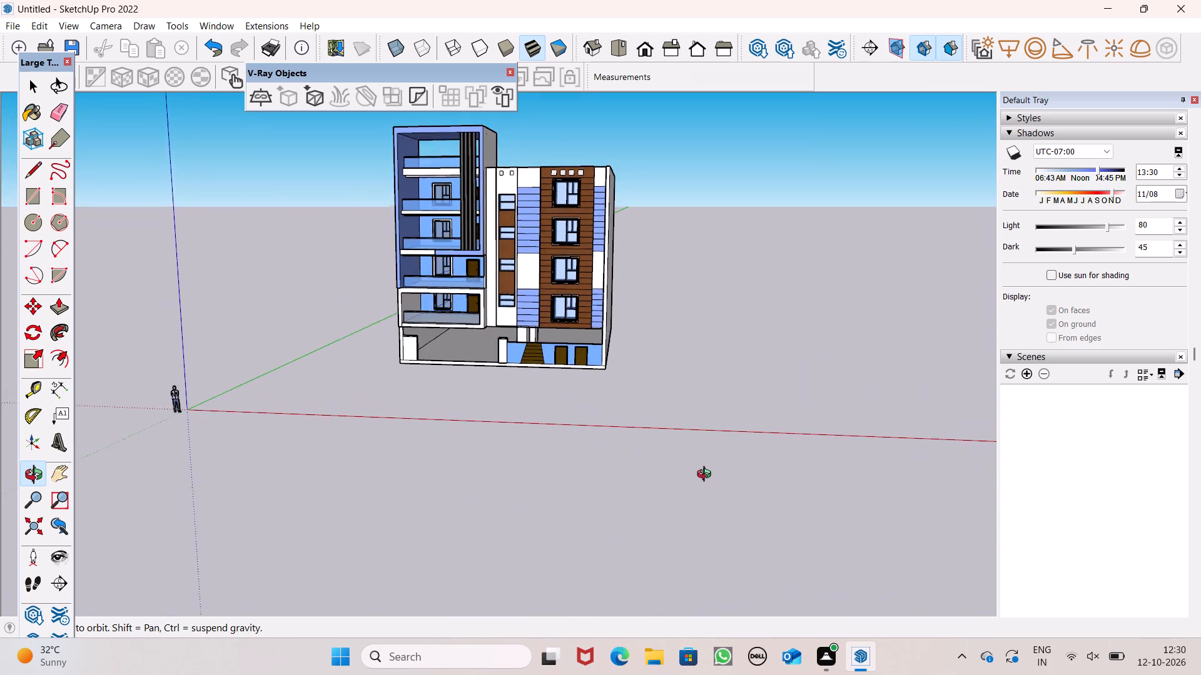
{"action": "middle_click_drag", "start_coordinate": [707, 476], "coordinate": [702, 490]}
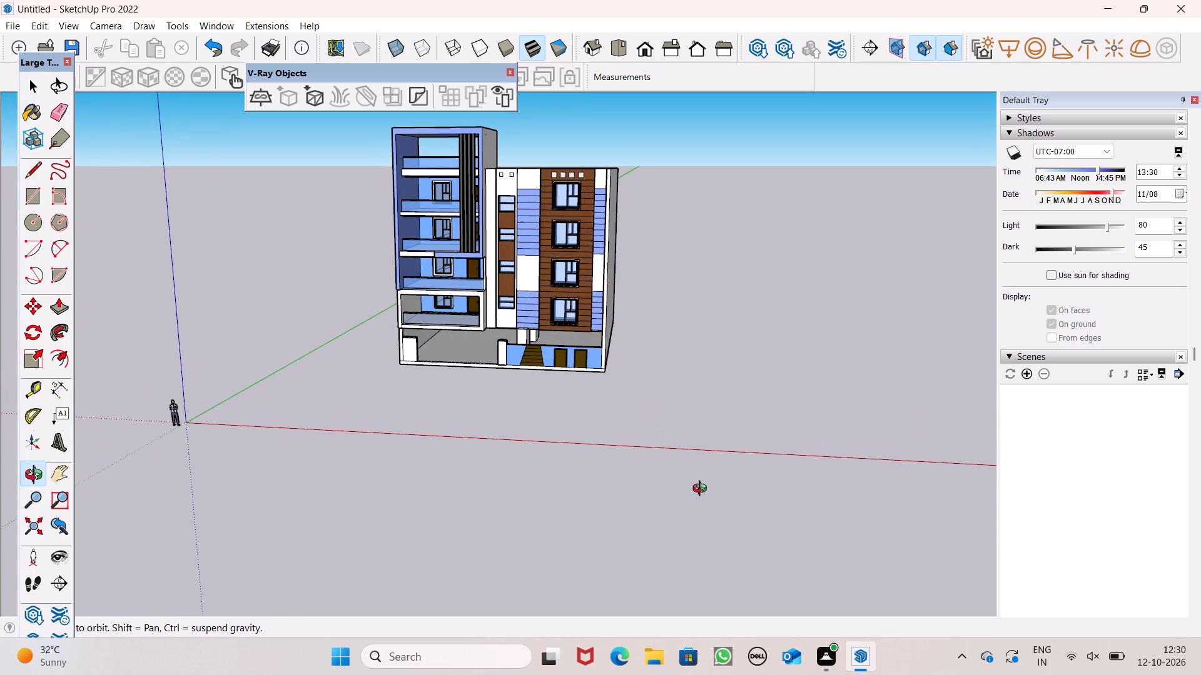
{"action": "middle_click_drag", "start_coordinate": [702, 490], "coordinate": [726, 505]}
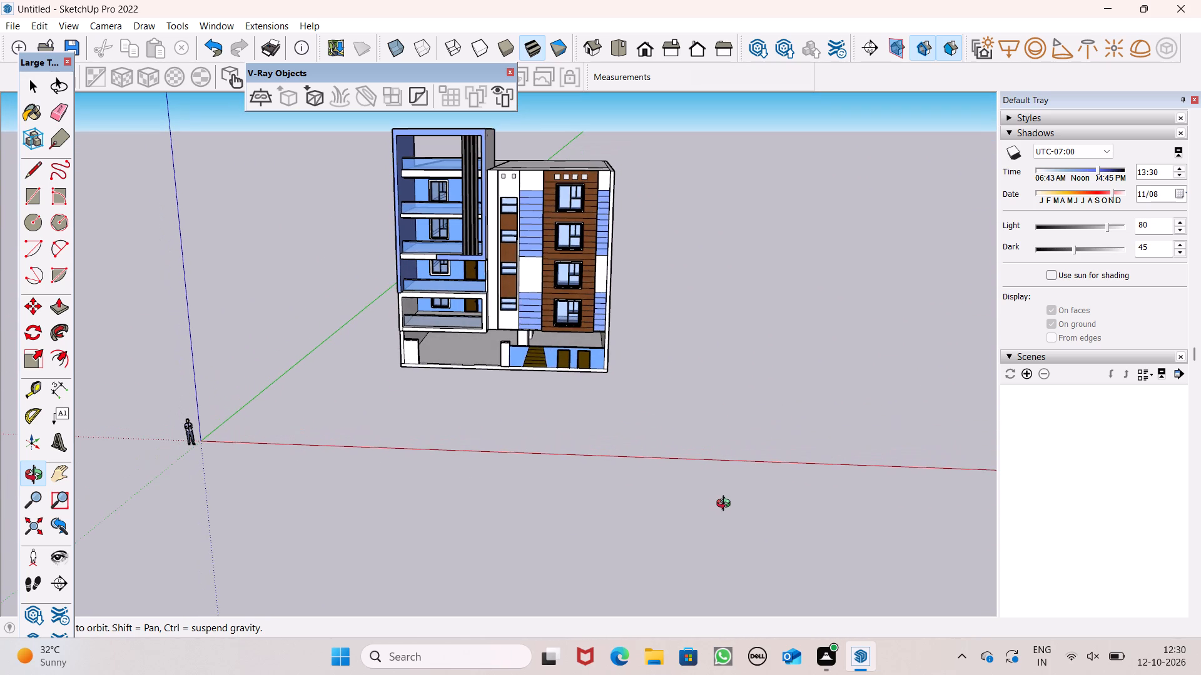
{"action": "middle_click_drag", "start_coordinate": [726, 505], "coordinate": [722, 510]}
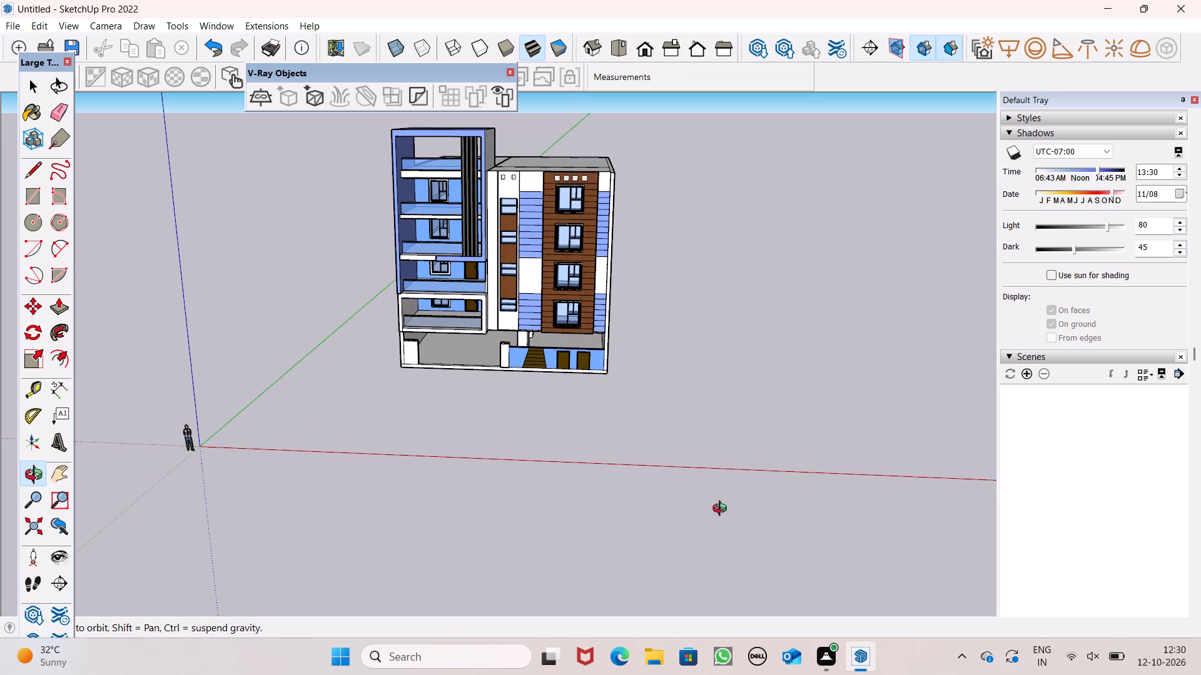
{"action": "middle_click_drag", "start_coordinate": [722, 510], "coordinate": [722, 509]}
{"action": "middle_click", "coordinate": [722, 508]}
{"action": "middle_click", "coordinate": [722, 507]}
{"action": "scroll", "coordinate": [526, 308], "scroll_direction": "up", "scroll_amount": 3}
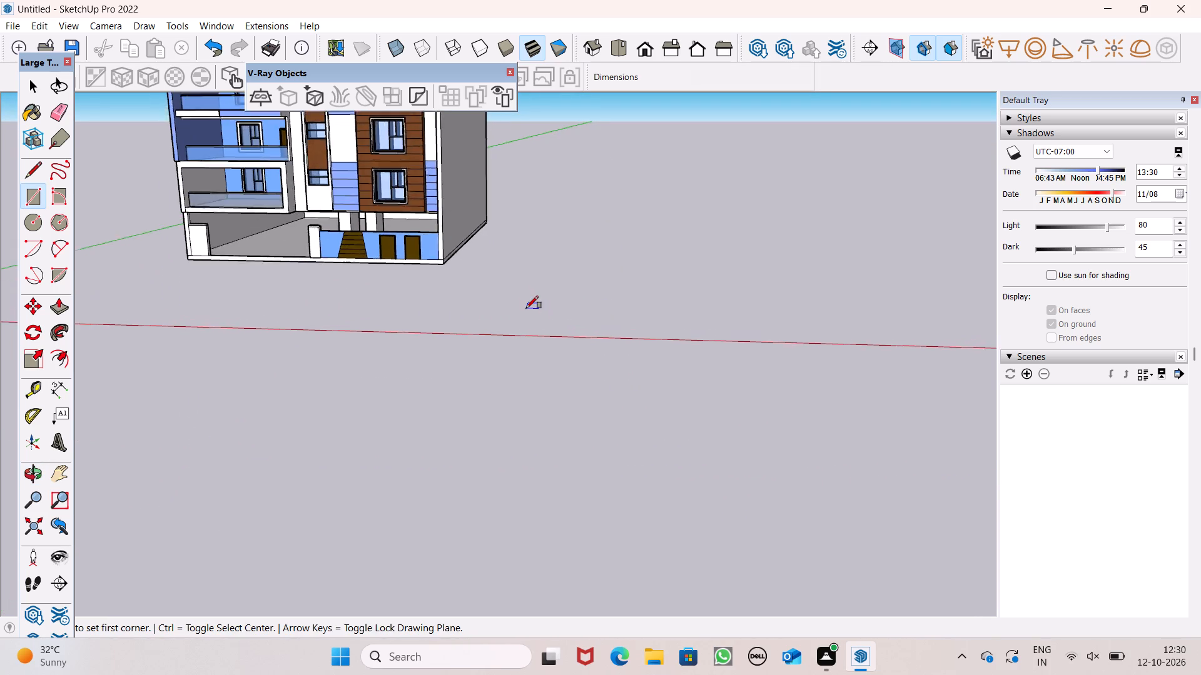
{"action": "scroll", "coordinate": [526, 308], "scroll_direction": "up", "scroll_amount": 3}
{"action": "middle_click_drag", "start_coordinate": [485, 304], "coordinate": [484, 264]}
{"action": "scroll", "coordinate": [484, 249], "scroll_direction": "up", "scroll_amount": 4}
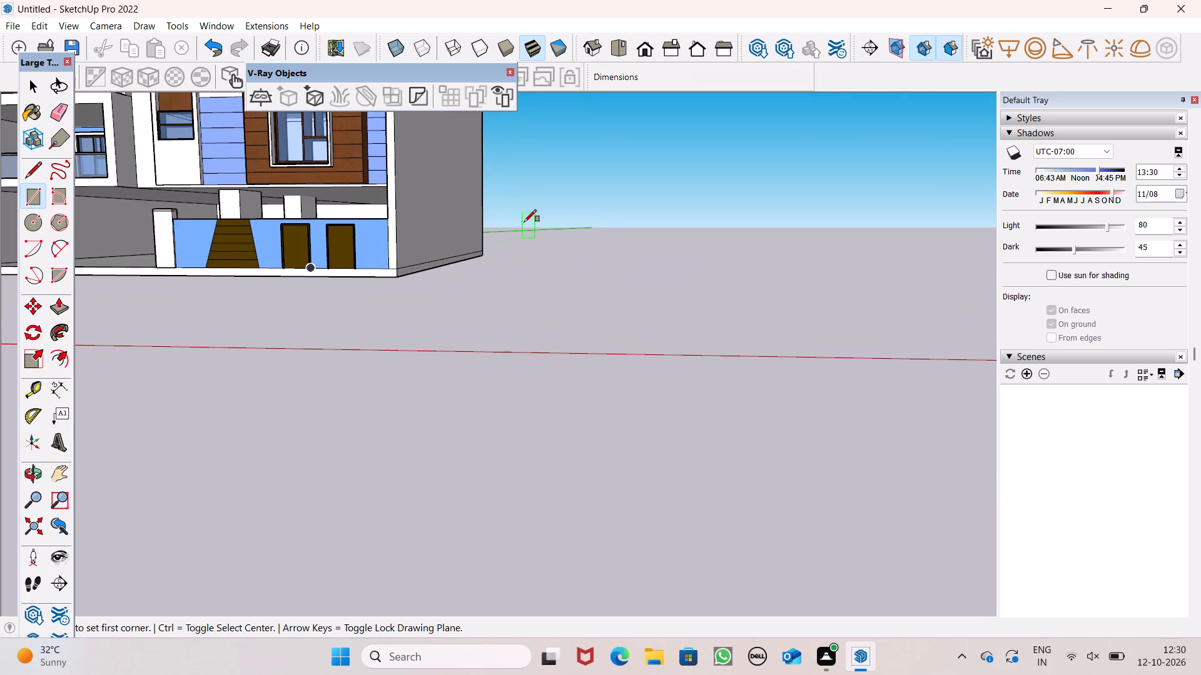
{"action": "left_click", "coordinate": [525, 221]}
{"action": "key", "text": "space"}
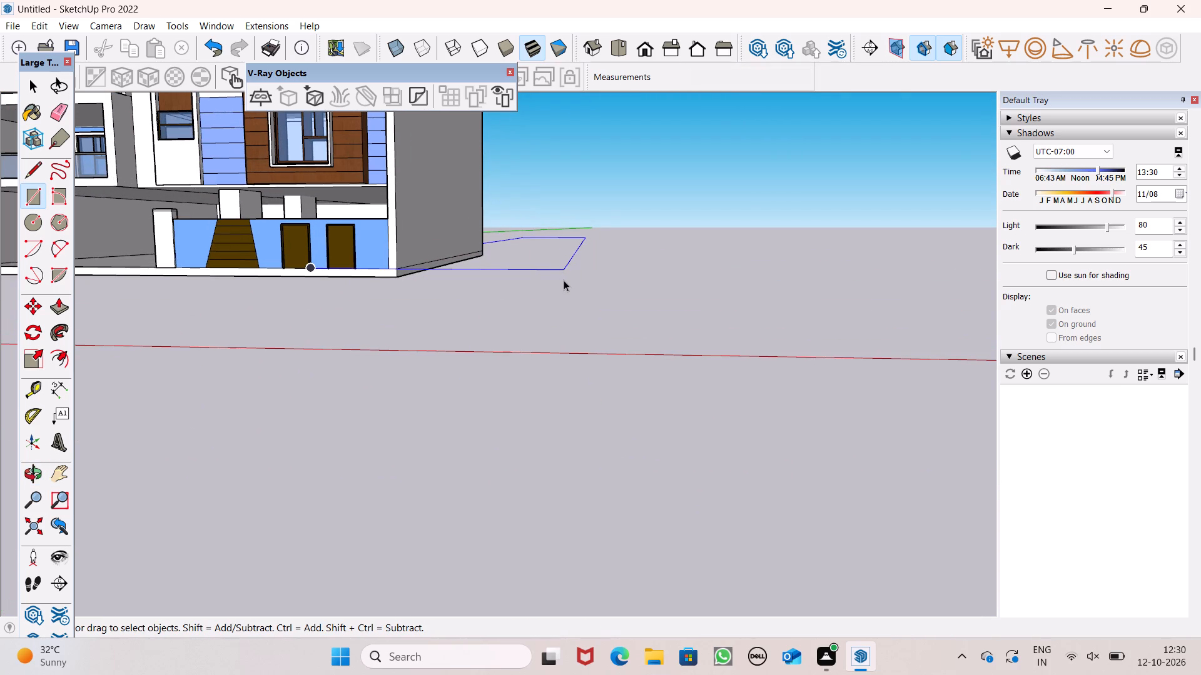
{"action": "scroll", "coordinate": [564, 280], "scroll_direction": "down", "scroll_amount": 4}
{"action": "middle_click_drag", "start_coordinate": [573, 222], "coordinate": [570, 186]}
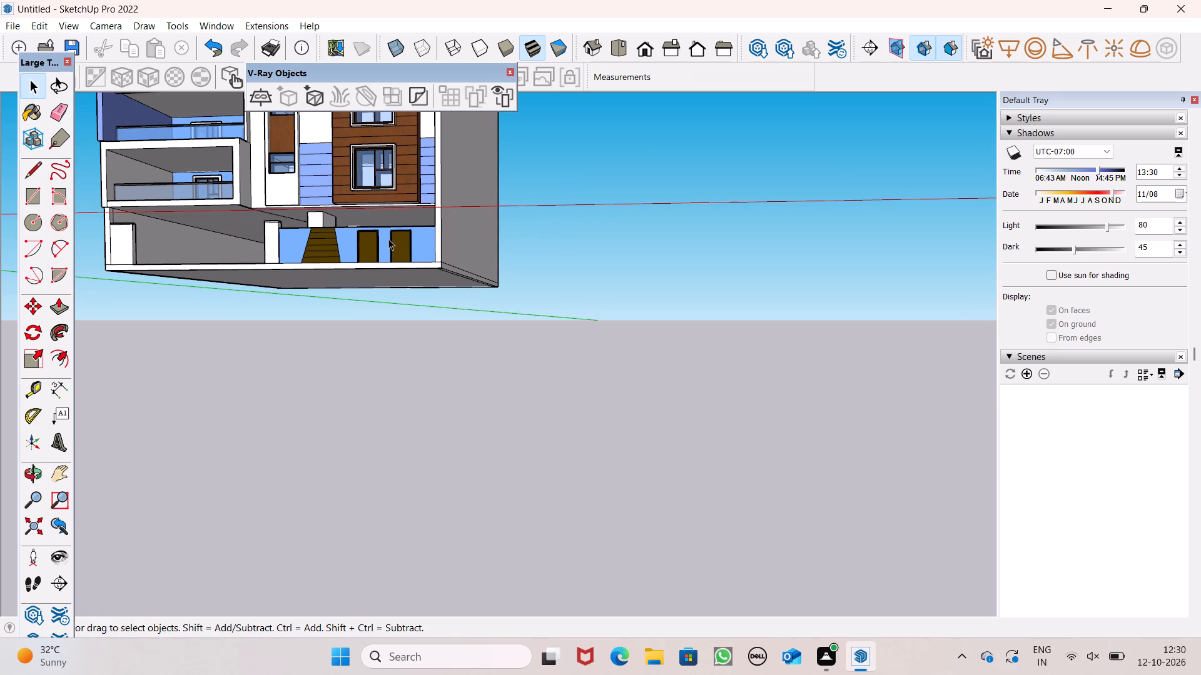
Draw a vertical rectangle about 14' 3" by 8' 1" in the open space beside the building's front corner.
{"action": "scroll", "coordinate": [410, 265], "scroll_direction": "down", "scroll_amount": 14}
{"action": "scroll", "coordinate": [435, 304], "scroll_direction": "up", "scroll_amount": 3}
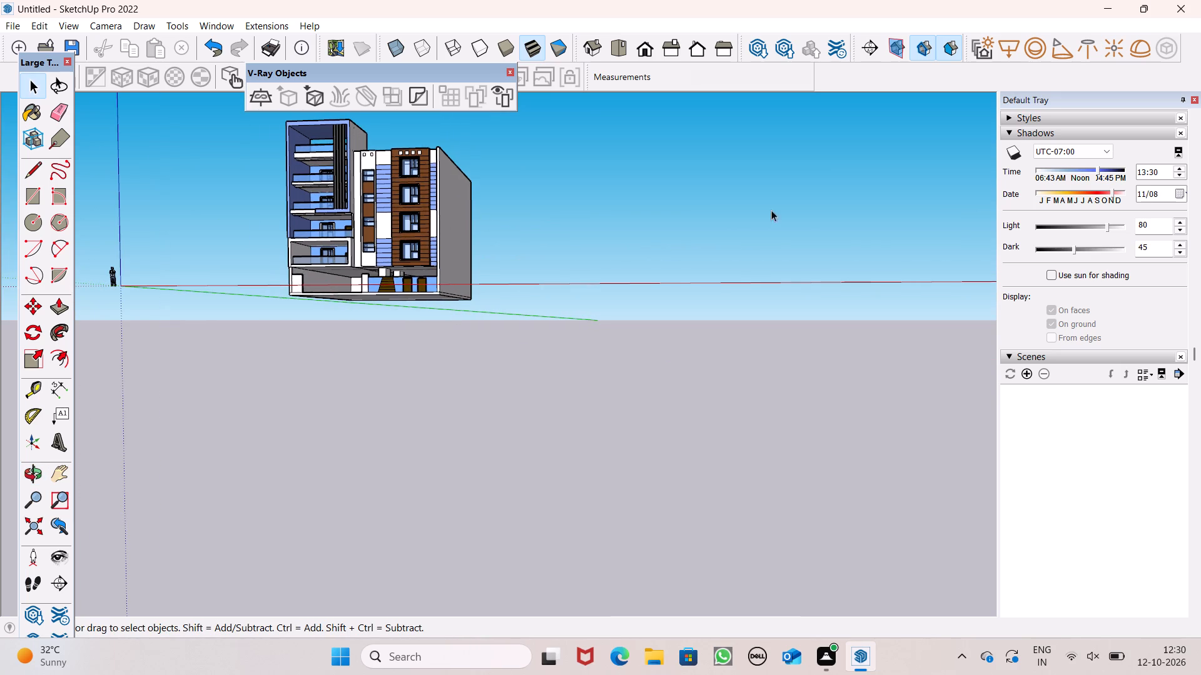
{"action": "scroll", "coordinate": [911, 280], "scroll_direction": "up", "scroll_amount": 1}
{"action": "middle_click_drag", "start_coordinate": [911, 280], "coordinate": [1003, 291]}
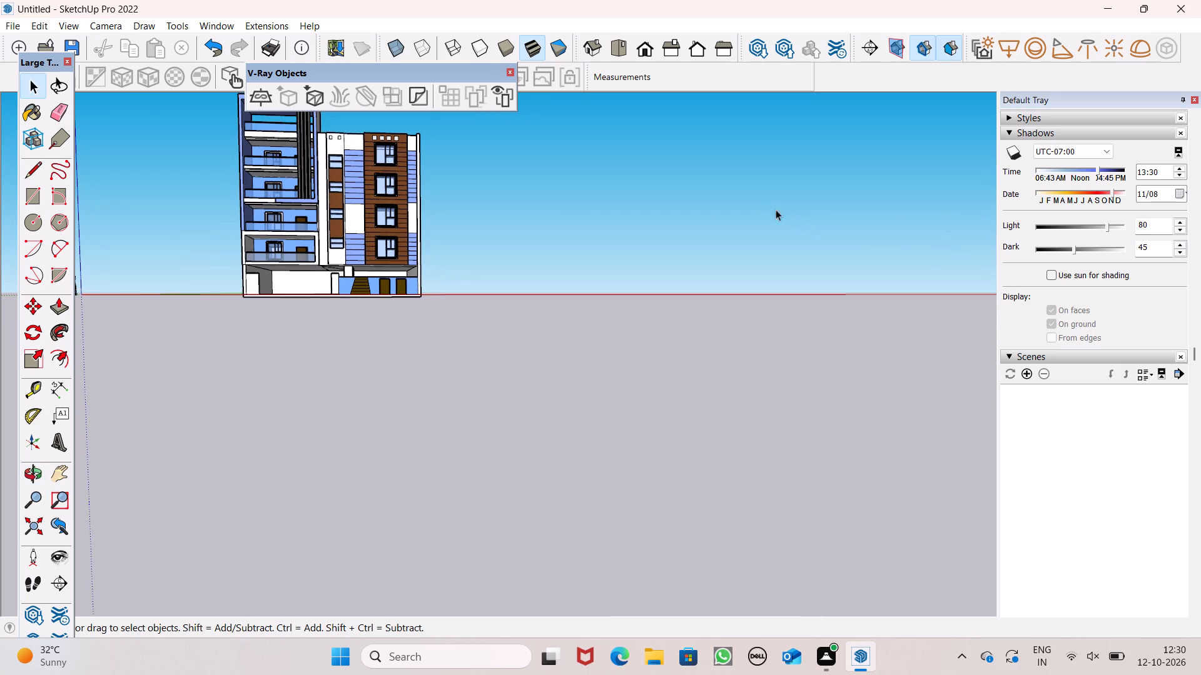
{"action": "scroll", "coordinate": [664, 194], "scroll_direction": "up", "scroll_amount": 2}
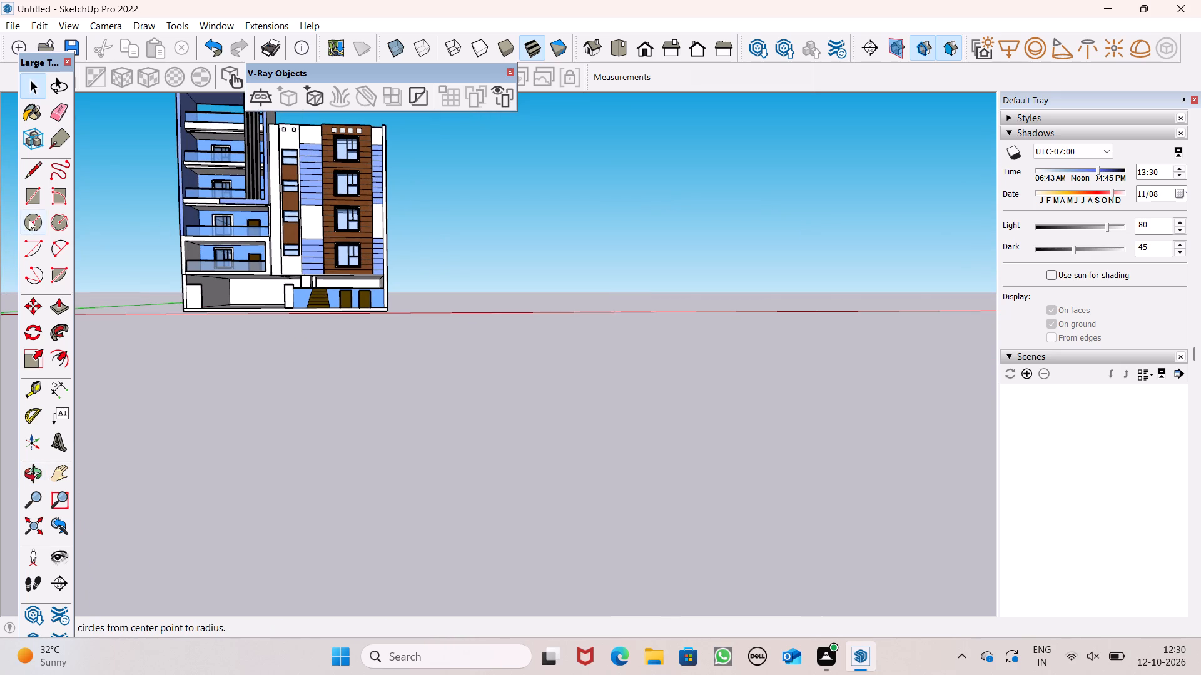
{"action": "left_click", "coordinate": [26, 204]}
{"action": "left_click", "coordinate": [492, 212]}
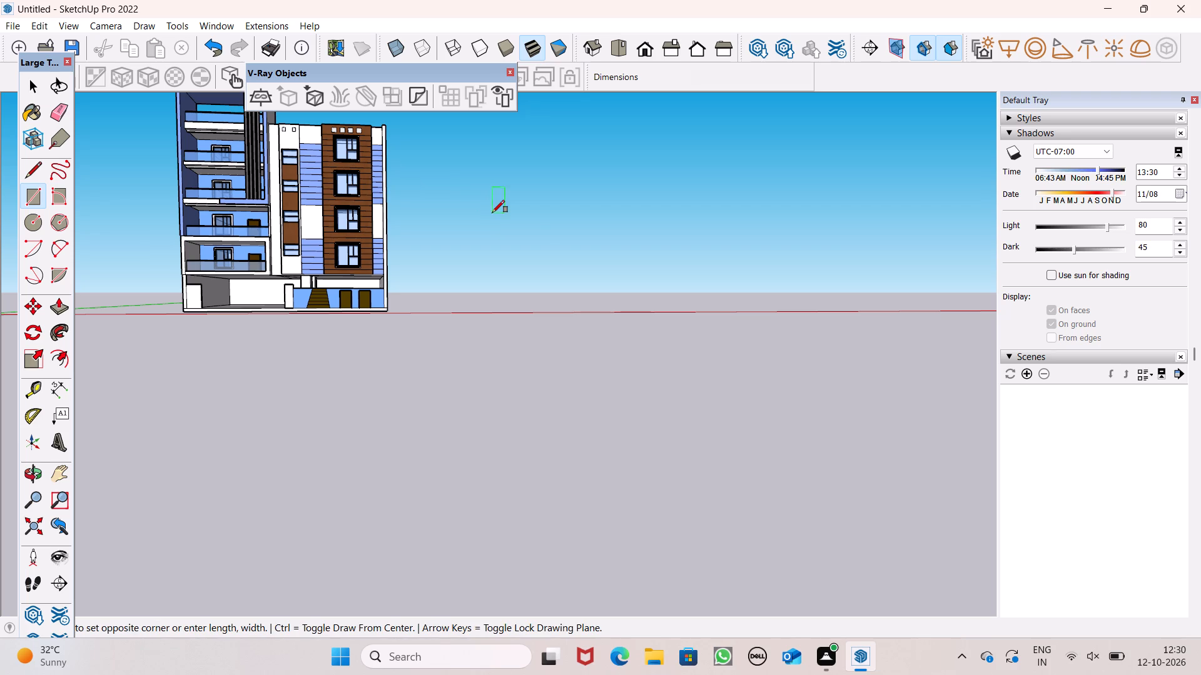
{"action": "scroll", "coordinate": [538, 246], "scroll_direction": "up", "scroll_amount": 4}
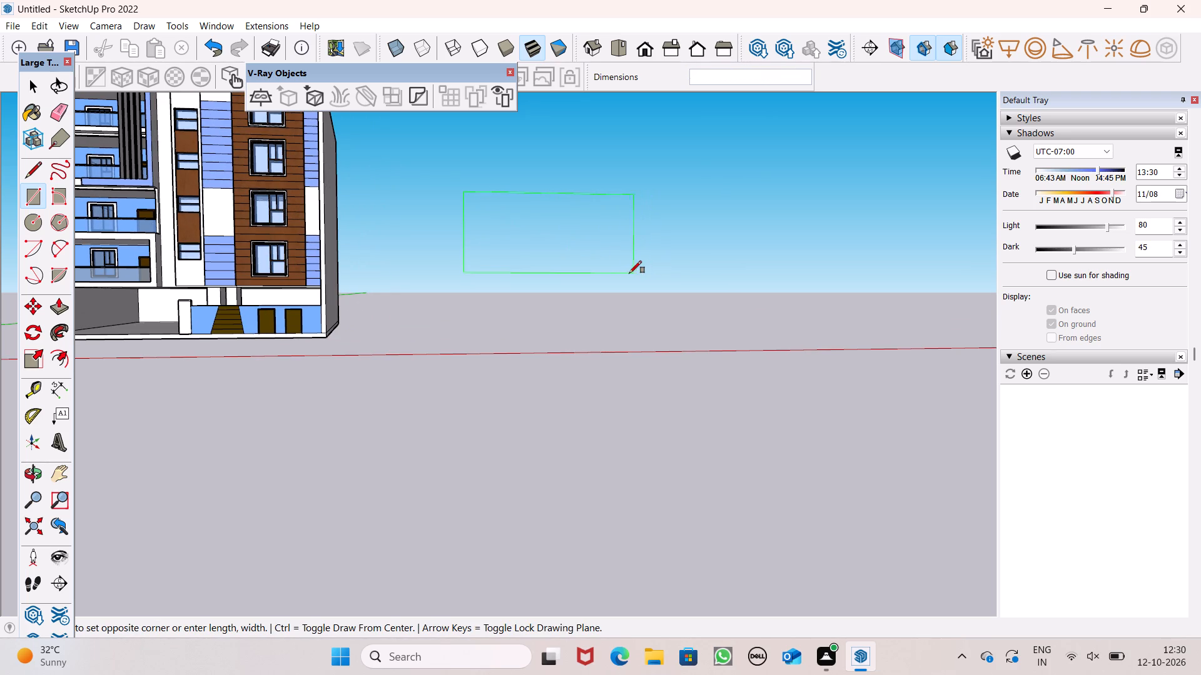
{"action": "left_click", "coordinate": [561, 249]}
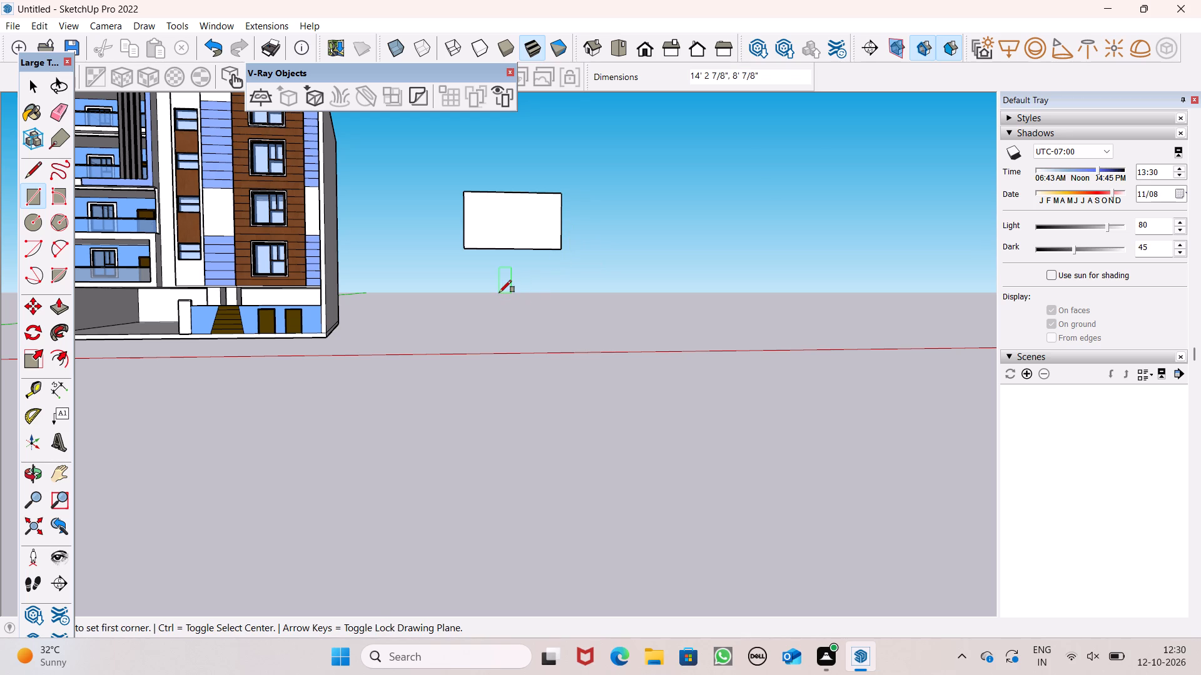
{"action": "key", "text": "space"}
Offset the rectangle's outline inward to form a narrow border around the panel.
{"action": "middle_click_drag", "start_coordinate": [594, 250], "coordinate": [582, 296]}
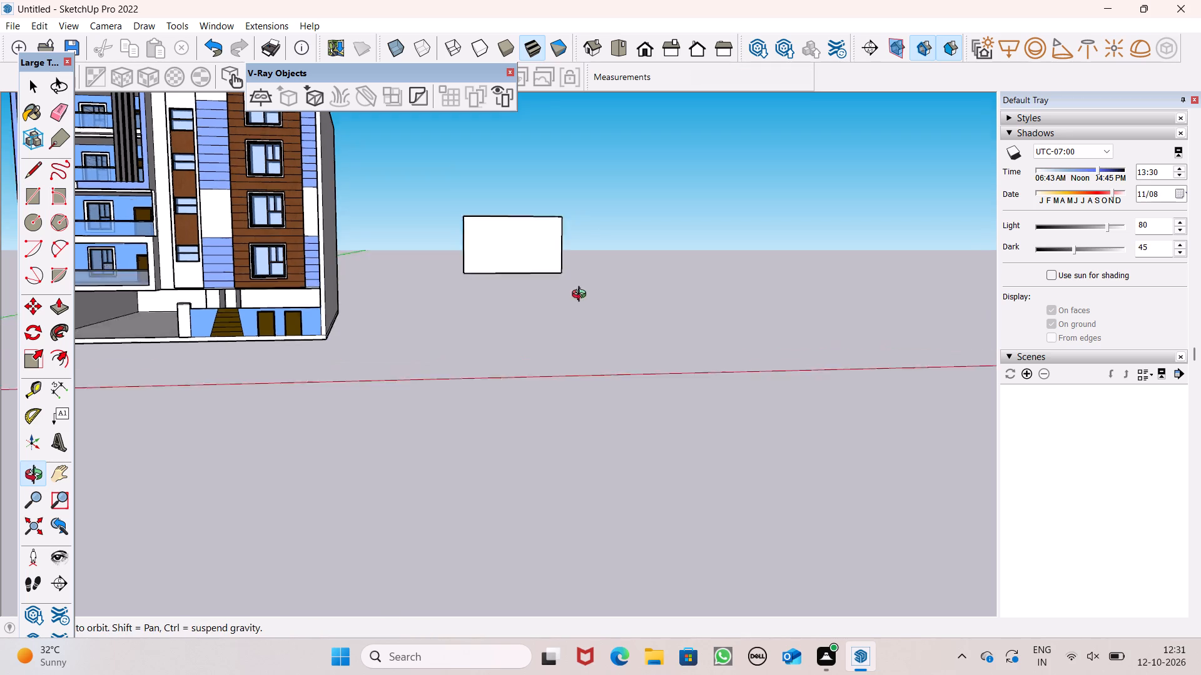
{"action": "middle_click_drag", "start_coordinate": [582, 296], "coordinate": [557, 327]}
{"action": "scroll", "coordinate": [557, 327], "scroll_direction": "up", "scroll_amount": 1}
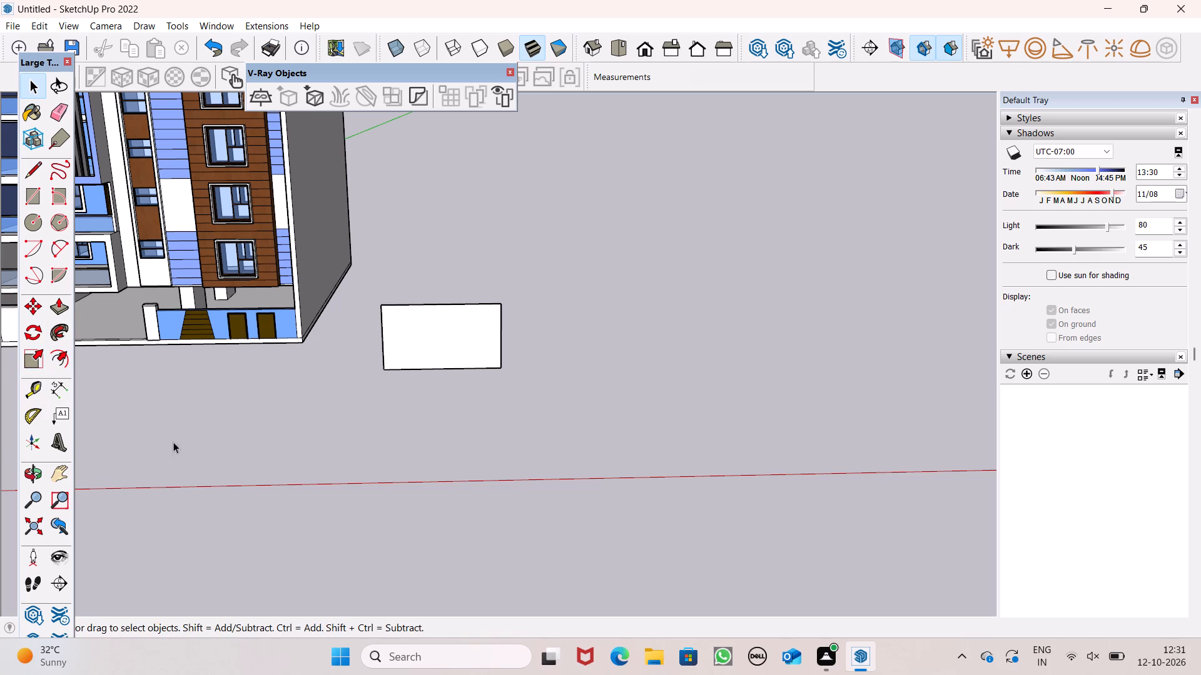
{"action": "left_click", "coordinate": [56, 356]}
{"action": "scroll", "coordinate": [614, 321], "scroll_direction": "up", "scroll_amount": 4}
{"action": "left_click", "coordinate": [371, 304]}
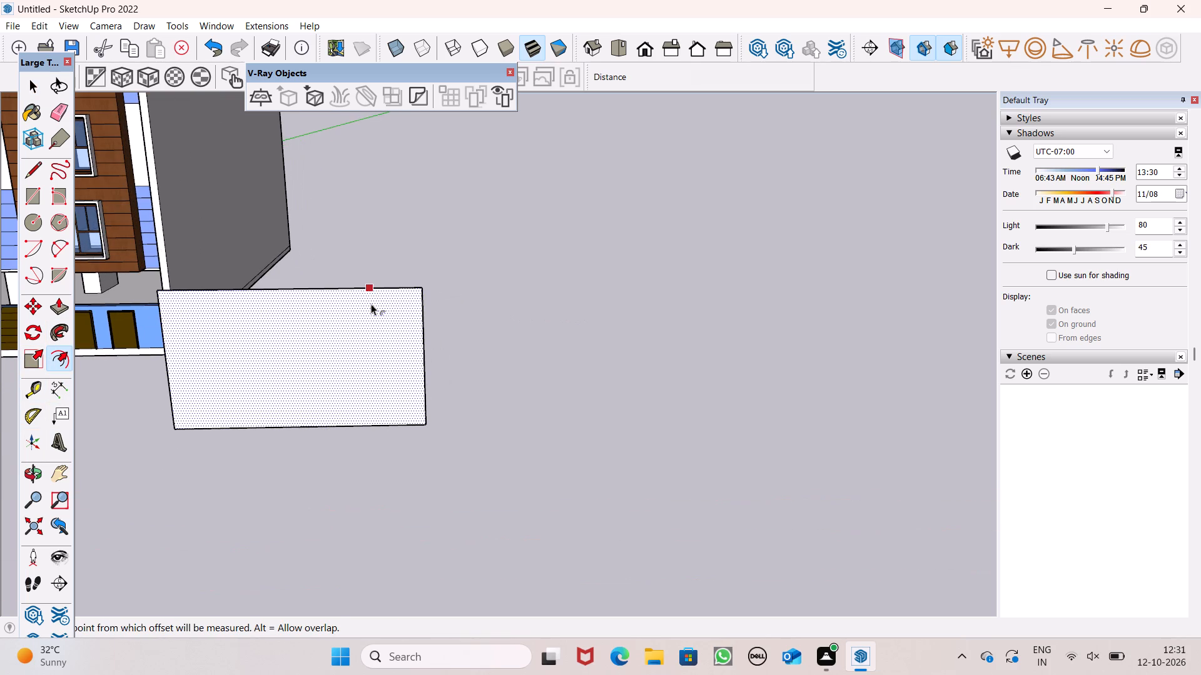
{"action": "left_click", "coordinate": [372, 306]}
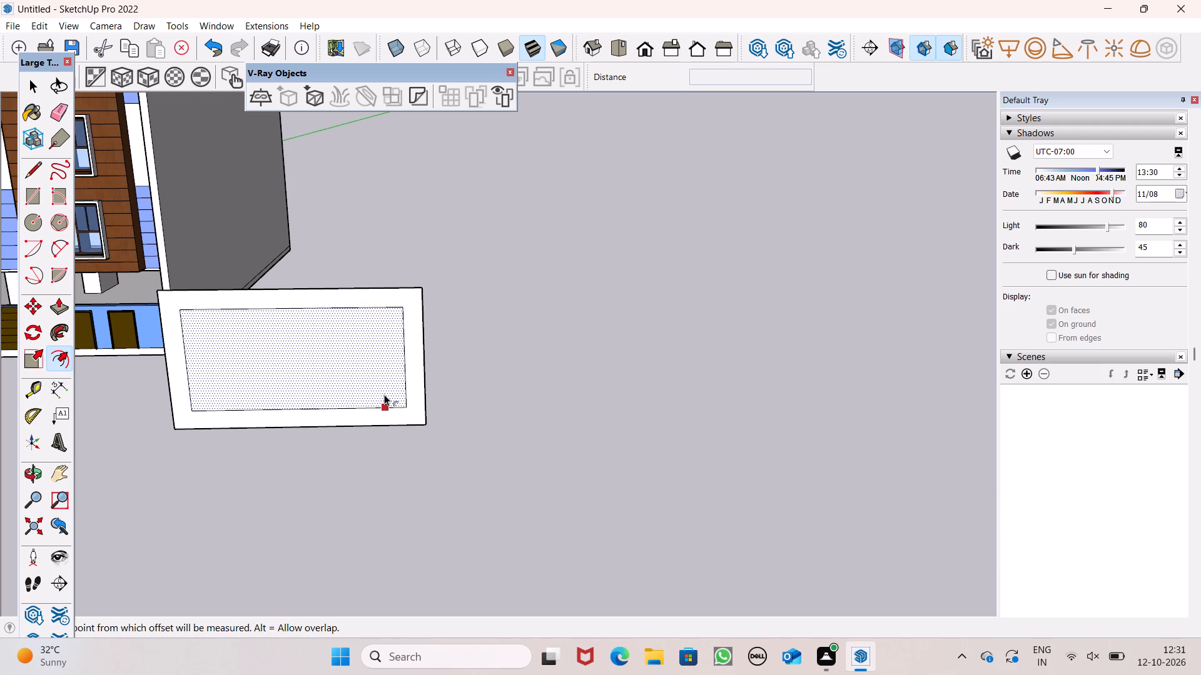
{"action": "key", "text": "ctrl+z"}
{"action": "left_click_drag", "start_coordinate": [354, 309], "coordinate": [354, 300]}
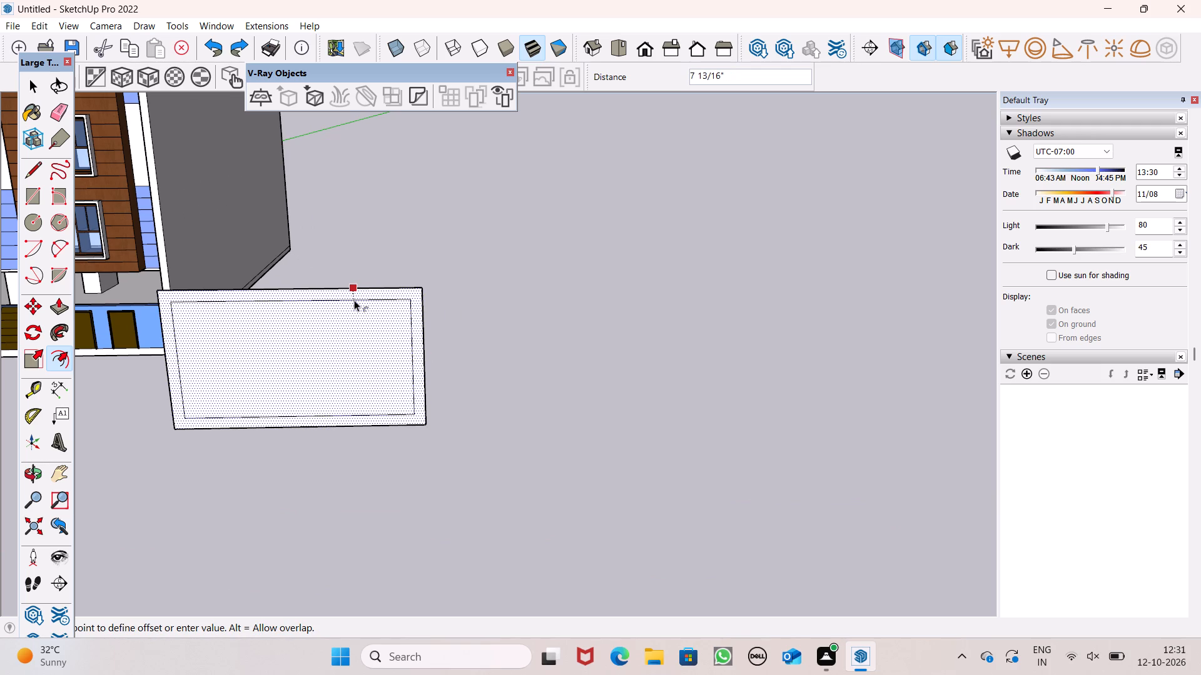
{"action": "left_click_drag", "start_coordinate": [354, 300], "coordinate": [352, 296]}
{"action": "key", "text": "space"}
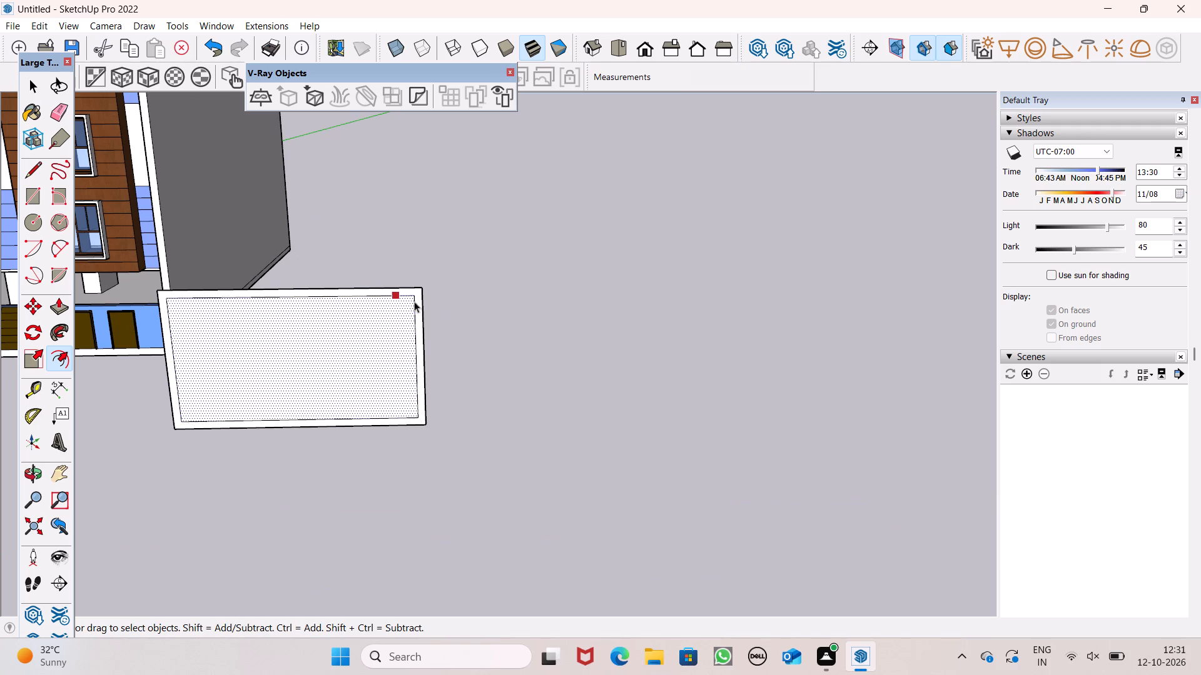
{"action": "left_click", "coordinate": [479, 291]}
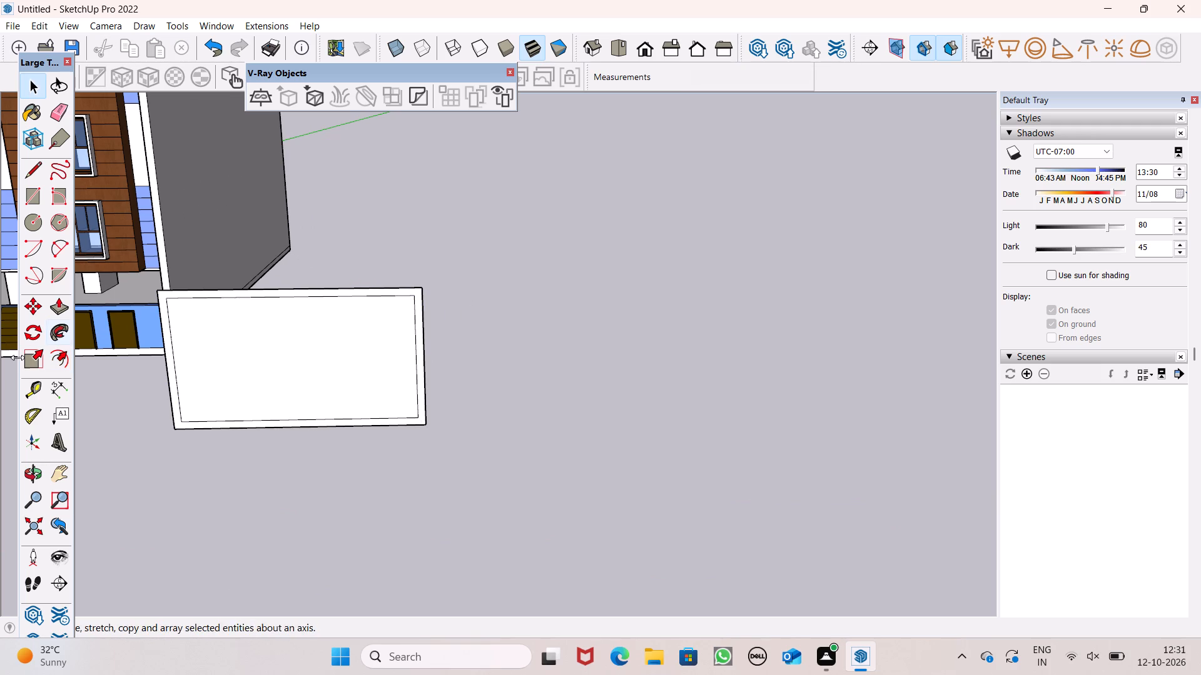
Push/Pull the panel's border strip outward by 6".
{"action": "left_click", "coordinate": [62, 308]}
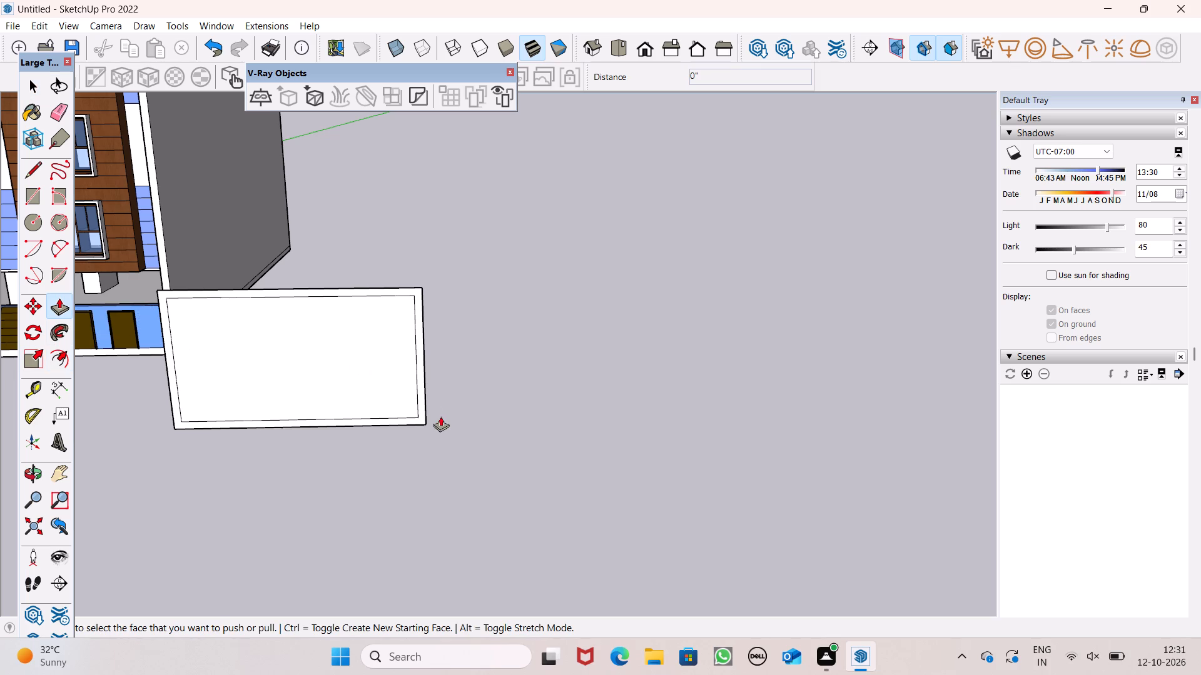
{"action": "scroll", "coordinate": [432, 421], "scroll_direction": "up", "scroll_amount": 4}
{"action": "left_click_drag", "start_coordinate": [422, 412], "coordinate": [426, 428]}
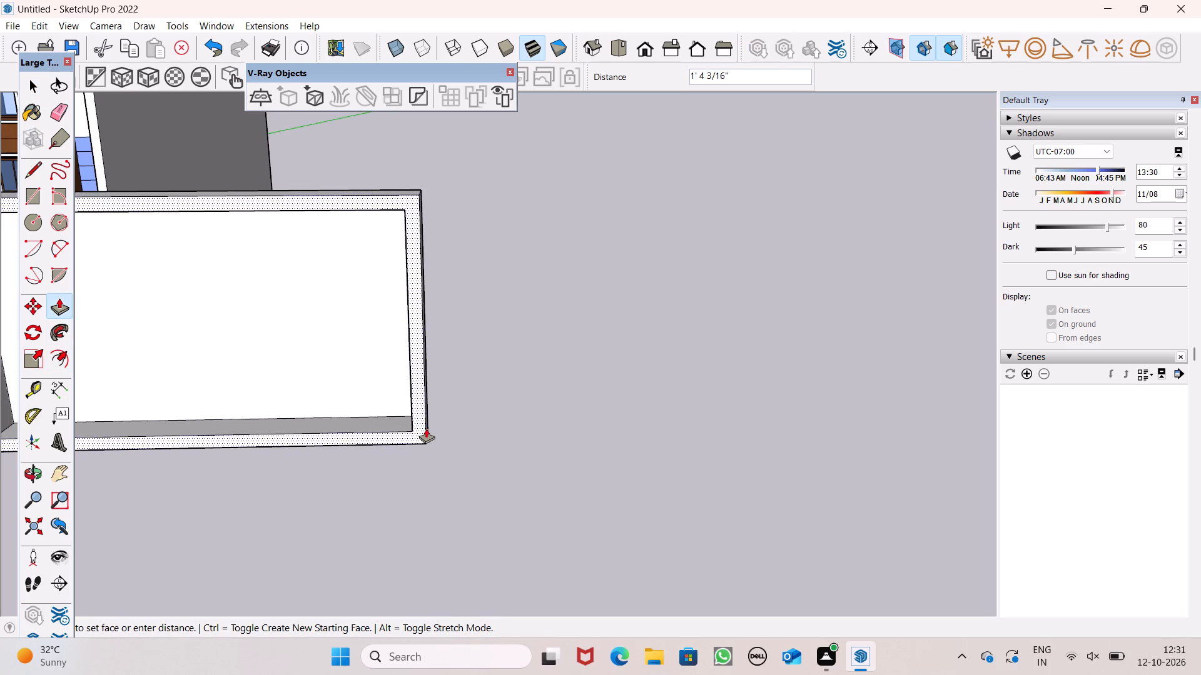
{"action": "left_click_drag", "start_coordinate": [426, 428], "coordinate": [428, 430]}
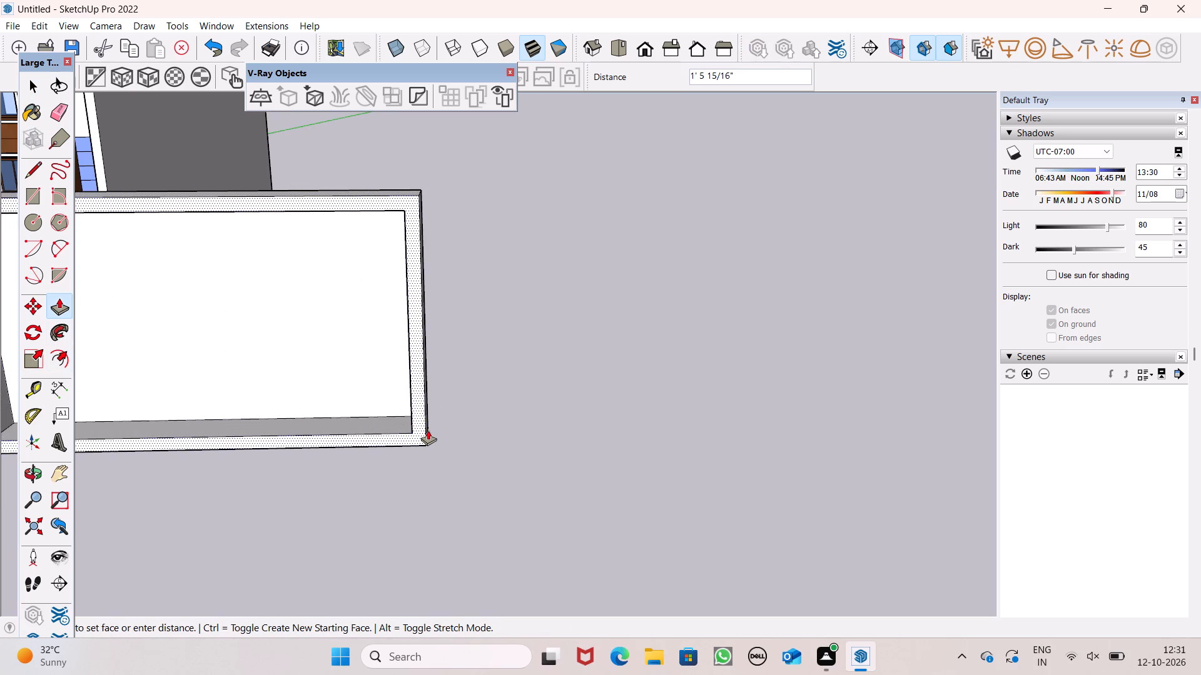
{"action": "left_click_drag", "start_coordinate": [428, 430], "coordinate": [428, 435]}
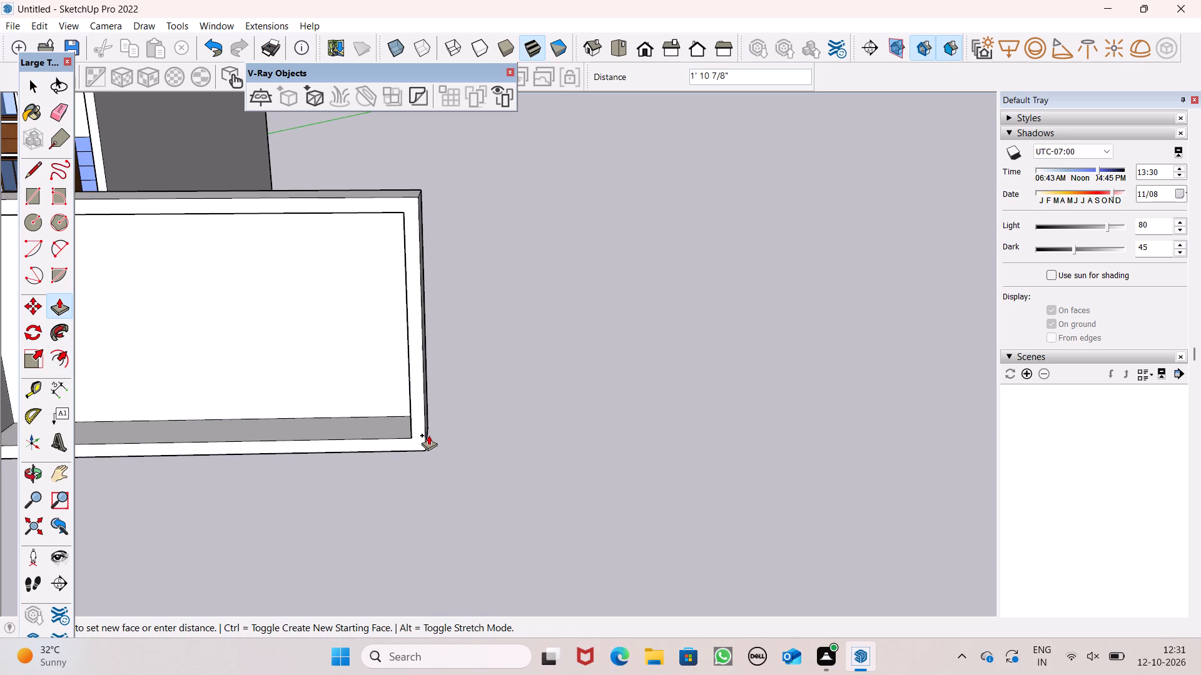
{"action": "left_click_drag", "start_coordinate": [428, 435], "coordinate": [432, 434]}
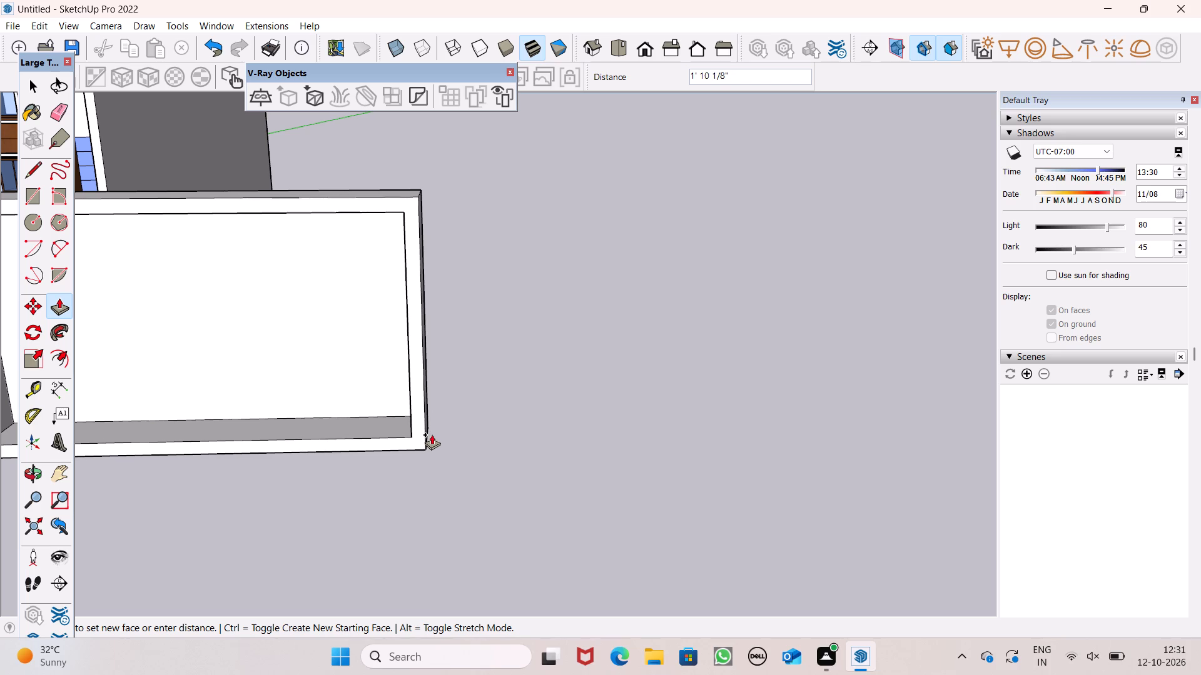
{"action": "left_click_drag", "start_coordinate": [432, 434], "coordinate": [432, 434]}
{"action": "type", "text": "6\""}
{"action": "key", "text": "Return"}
Examine the framed panel beside the building from the front, the back and oblique angles.
{"action": "scroll", "coordinate": [440, 379], "scroll_direction": "down", "scroll_amount": 5}
{"action": "middle_click_drag", "start_coordinate": [436, 397], "coordinate": [349, 466]}
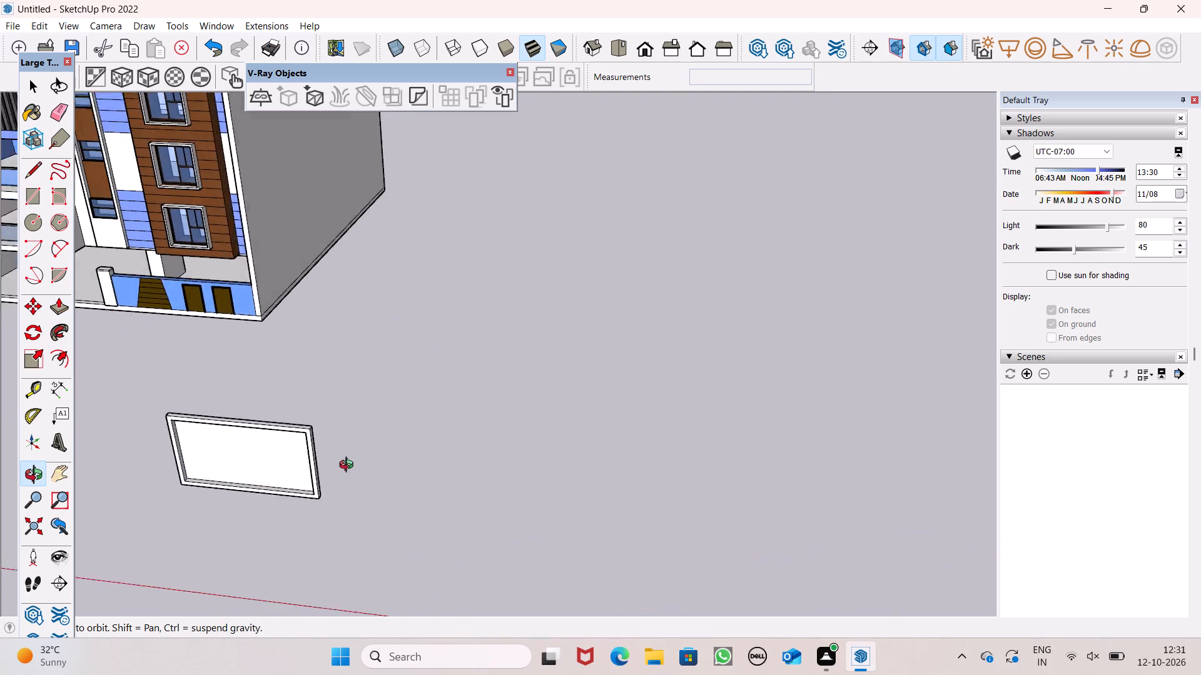
{"action": "middle_click_drag", "start_coordinate": [349, 466], "coordinate": [435, 387]}
{"action": "scroll", "coordinate": [392, 408], "scroll_direction": "up", "scroll_amount": 2}
{"action": "key", "text": "space"}
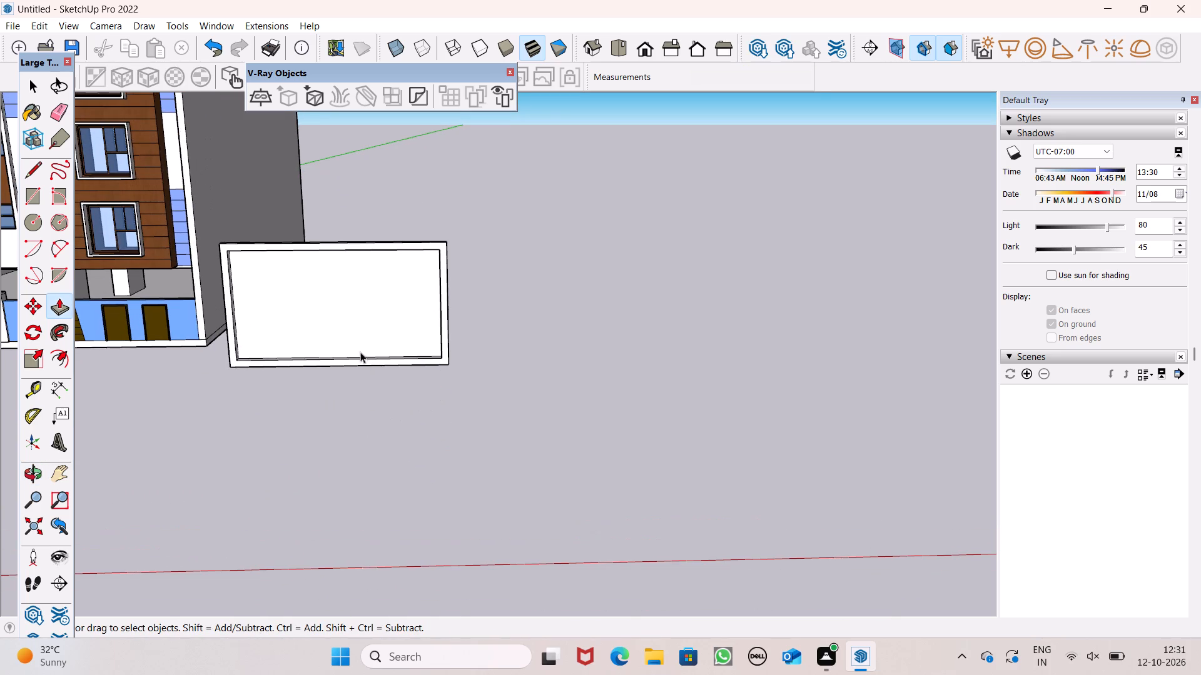
{"action": "scroll", "coordinate": [377, 336], "scroll_direction": "up", "scroll_amount": 1}
{"action": "middle_click_drag", "start_coordinate": [377, 336], "coordinate": [51, 430]}
{"action": "middle_click_drag", "start_coordinate": [663, 314], "coordinate": [235, 436]}
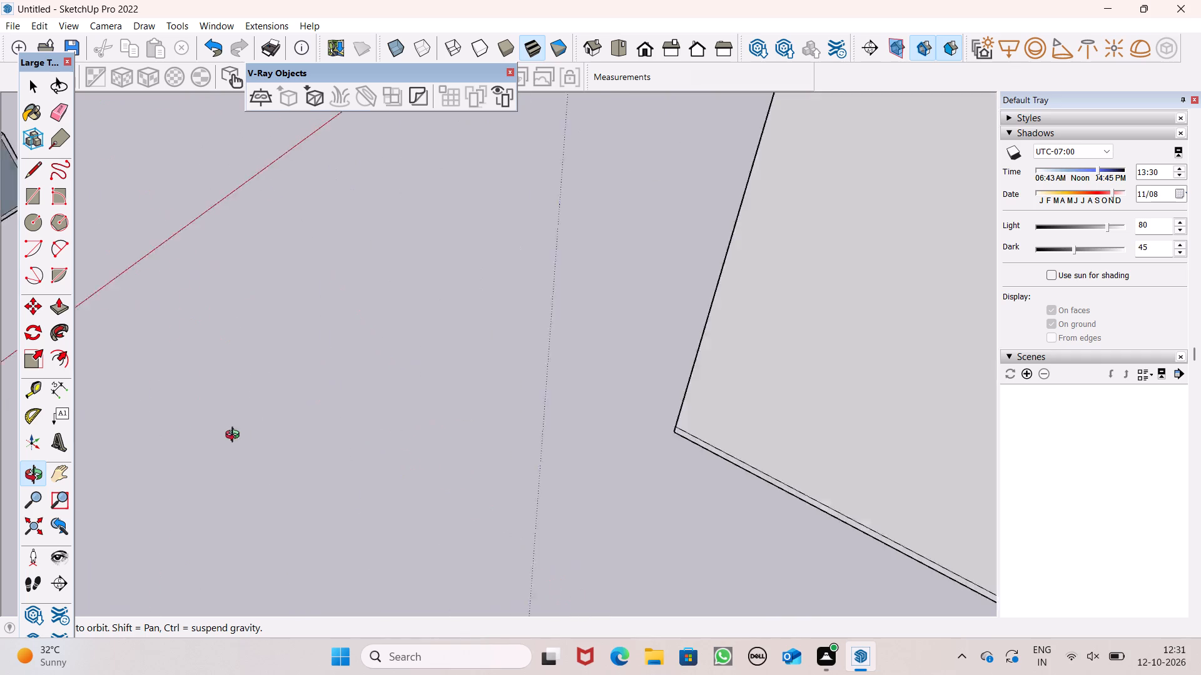
{"action": "middle_click_drag", "start_coordinate": [235, 436], "coordinate": [321, 384]}
{"action": "scroll", "coordinate": [306, 387], "scroll_direction": "up", "scroll_amount": 1}
{"action": "scroll", "coordinate": [586, 282], "scroll_direction": "down", "scroll_amount": 7}
{"action": "scroll", "coordinate": [283, 315], "scroll_direction": "up", "scroll_amount": 6}
{"action": "scroll", "coordinate": [296, 207], "scroll_direction": "up", "scroll_amount": 2}
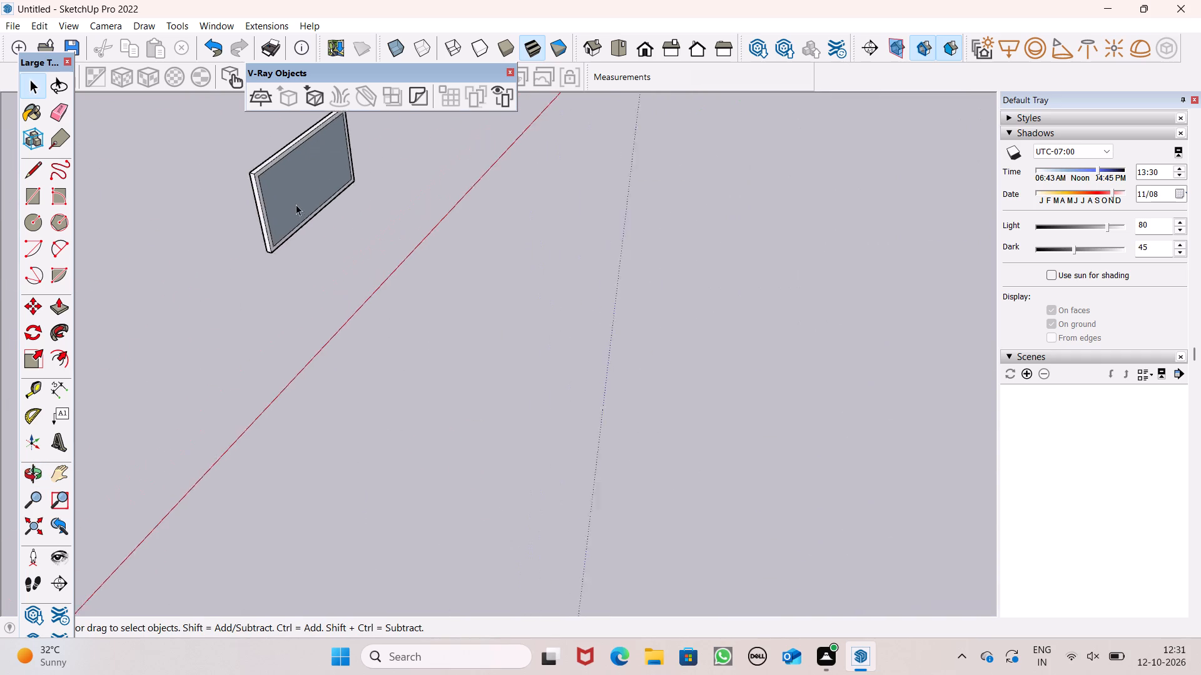
{"action": "scroll", "coordinate": [296, 204], "scroll_direction": "up", "scroll_amount": 5}
{"action": "middle_click_drag", "start_coordinate": [277, 183], "coordinate": [730, 73]}
{"action": "scroll", "coordinate": [292, 317], "scroll_direction": "up", "scroll_amount": 1}
{"action": "middle_click_drag", "start_coordinate": [293, 316], "coordinate": [362, 313]}
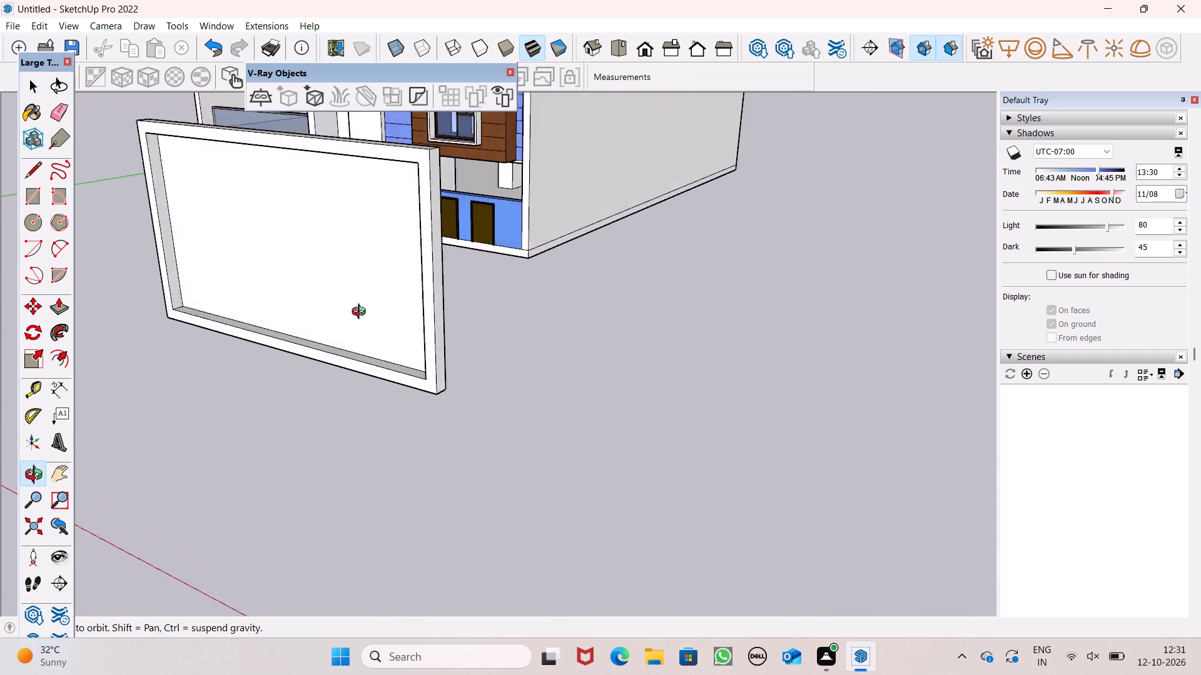
{"action": "middle_click_drag", "start_coordinate": [362, 313], "coordinate": [382, 303]}
{"action": "scroll", "coordinate": [351, 272], "scroll_direction": "down", "scroll_amount": 4}
{"action": "middle_click_drag", "start_coordinate": [310, 371], "coordinate": [375, 381]}
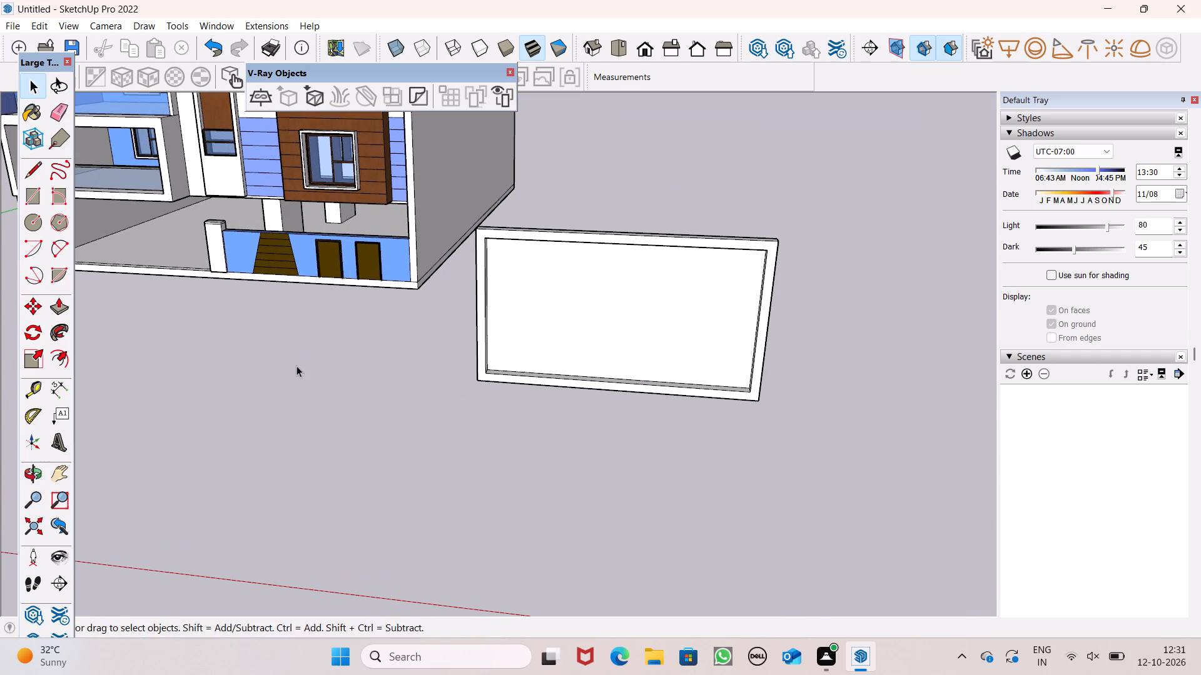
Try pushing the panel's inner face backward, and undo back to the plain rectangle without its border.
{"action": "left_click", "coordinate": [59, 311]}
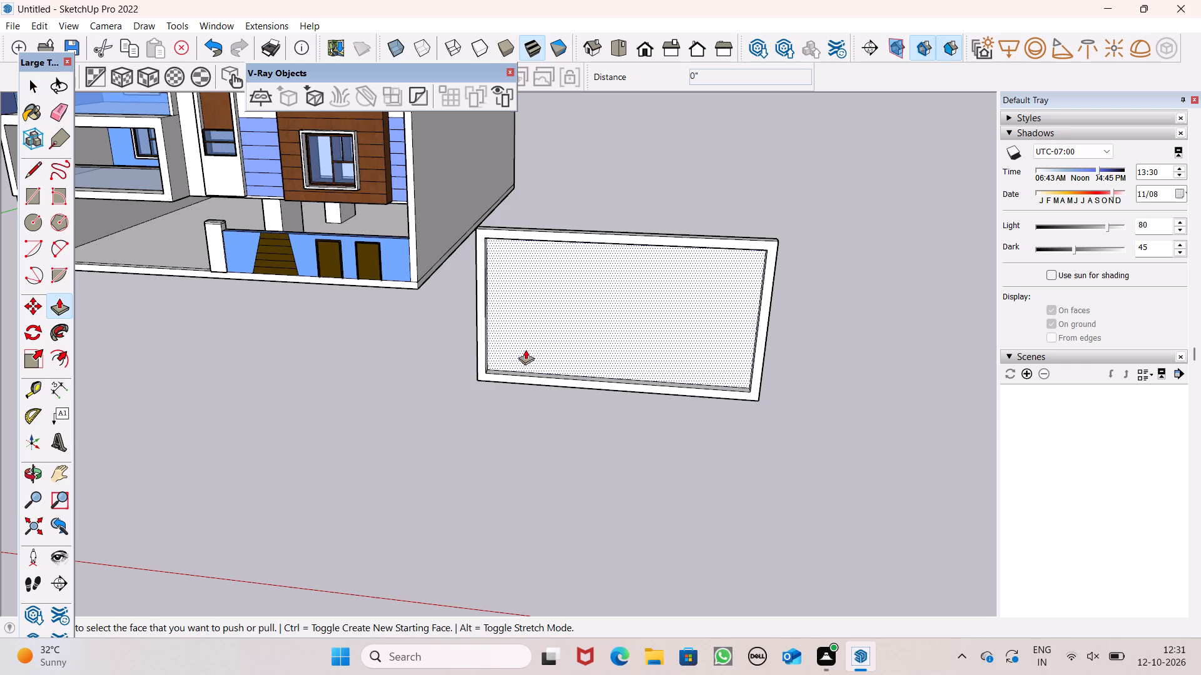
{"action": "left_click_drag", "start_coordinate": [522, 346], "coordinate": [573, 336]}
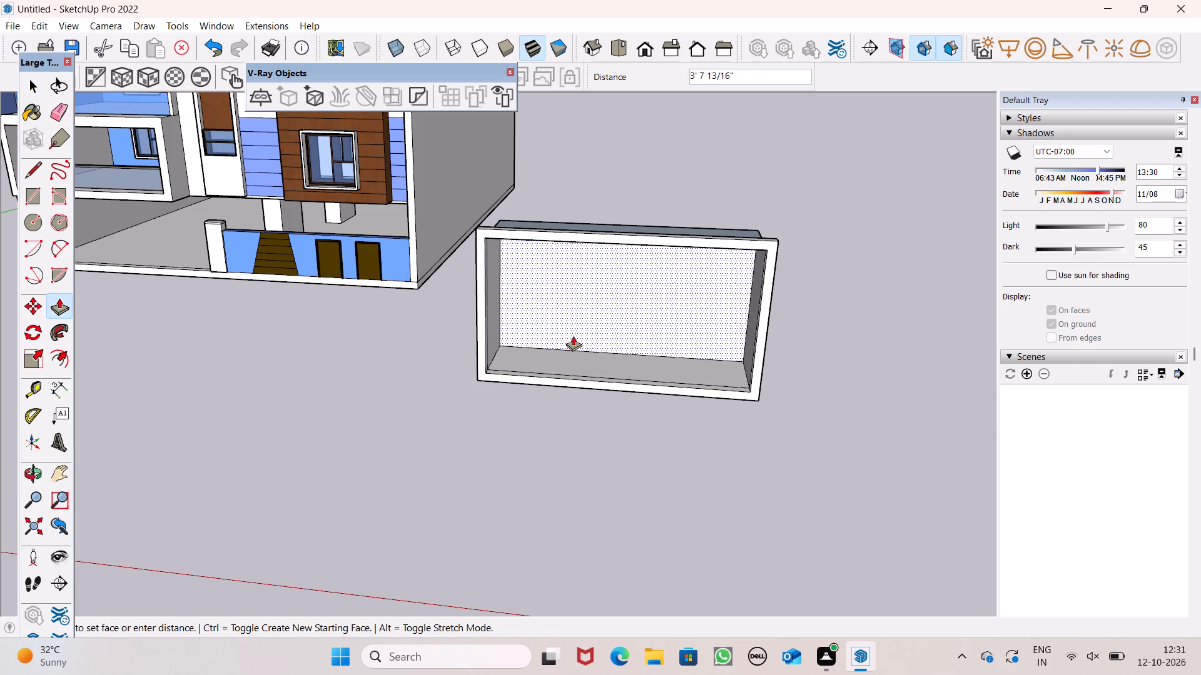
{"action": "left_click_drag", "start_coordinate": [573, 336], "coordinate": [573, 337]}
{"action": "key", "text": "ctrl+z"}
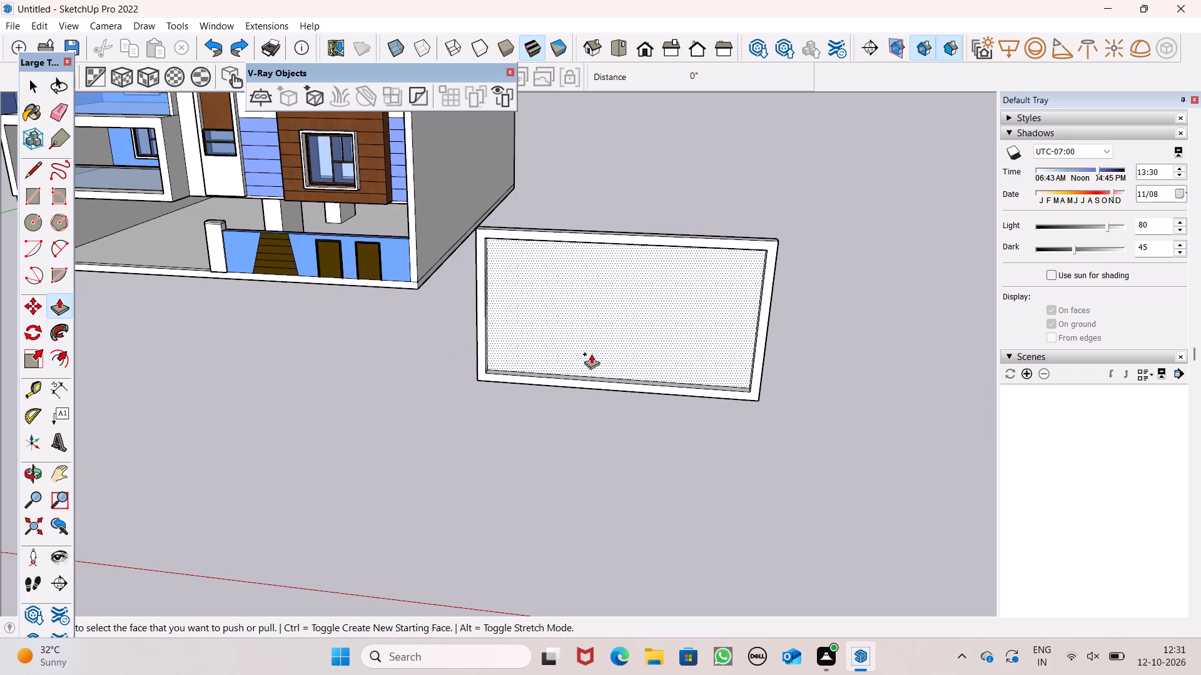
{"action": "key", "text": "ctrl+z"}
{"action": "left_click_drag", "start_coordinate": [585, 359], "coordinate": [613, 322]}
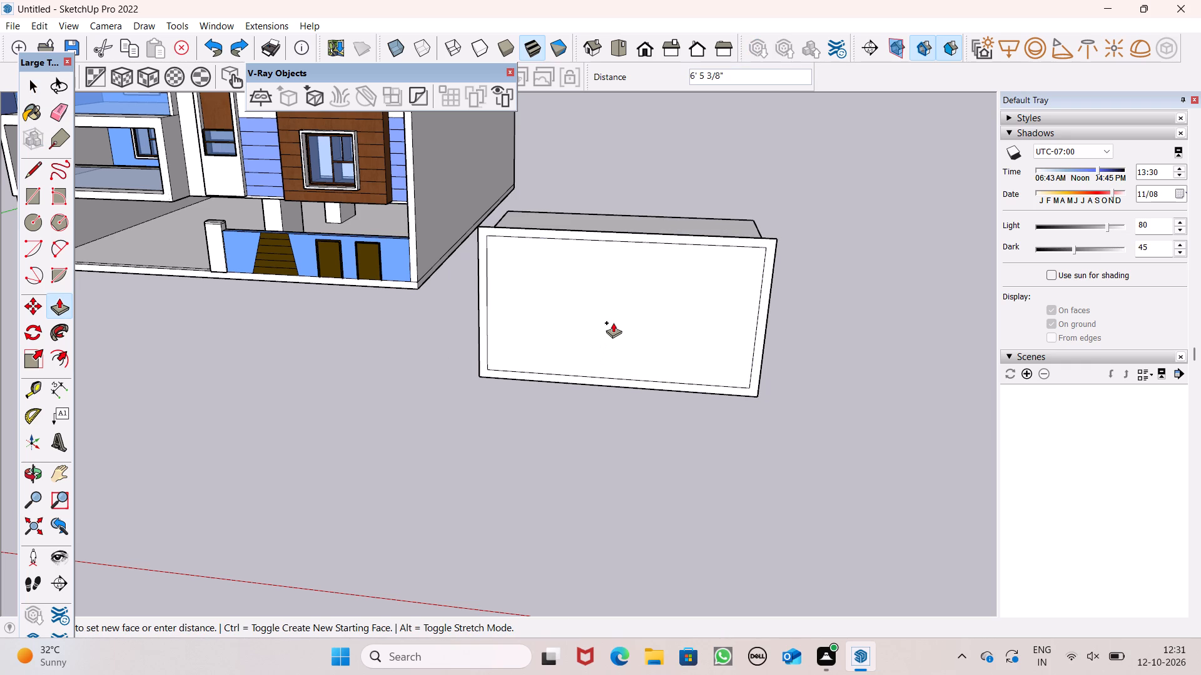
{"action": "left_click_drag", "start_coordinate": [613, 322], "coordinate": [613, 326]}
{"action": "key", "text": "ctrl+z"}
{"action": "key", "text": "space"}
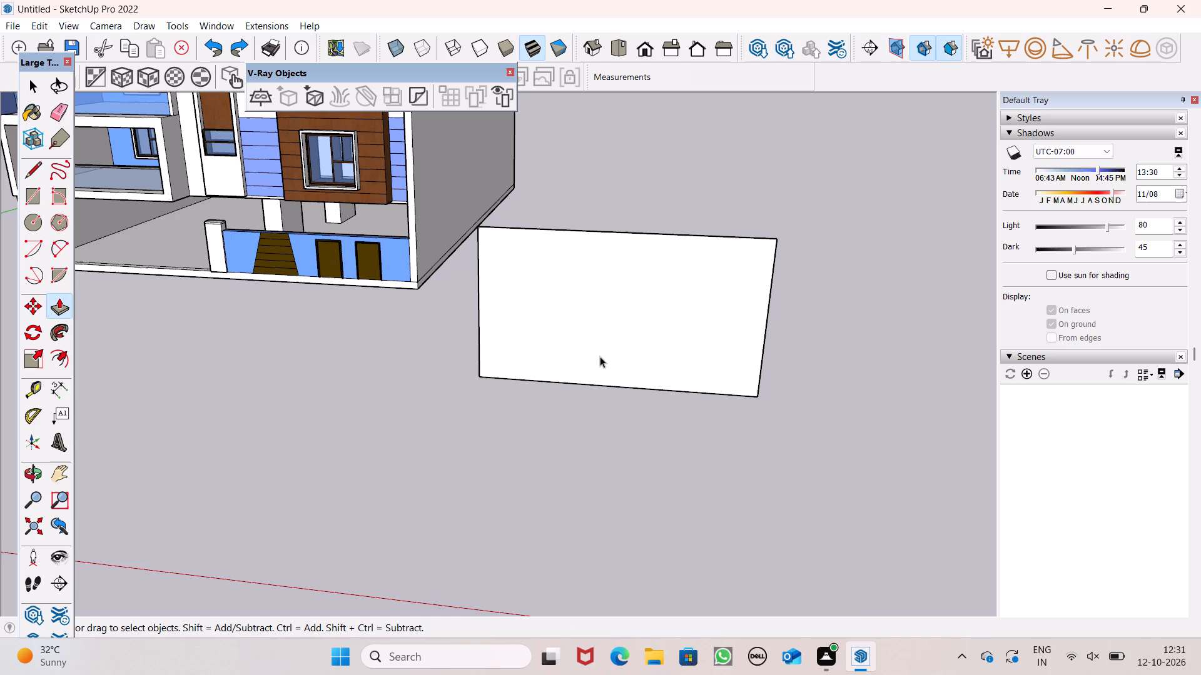
Offset the plain rectangle's outline inward by about 3" to form a thin border.
{"action": "scroll", "coordinate": [464, 341], "scroll_direction": "down", "scroll_amount": 1}
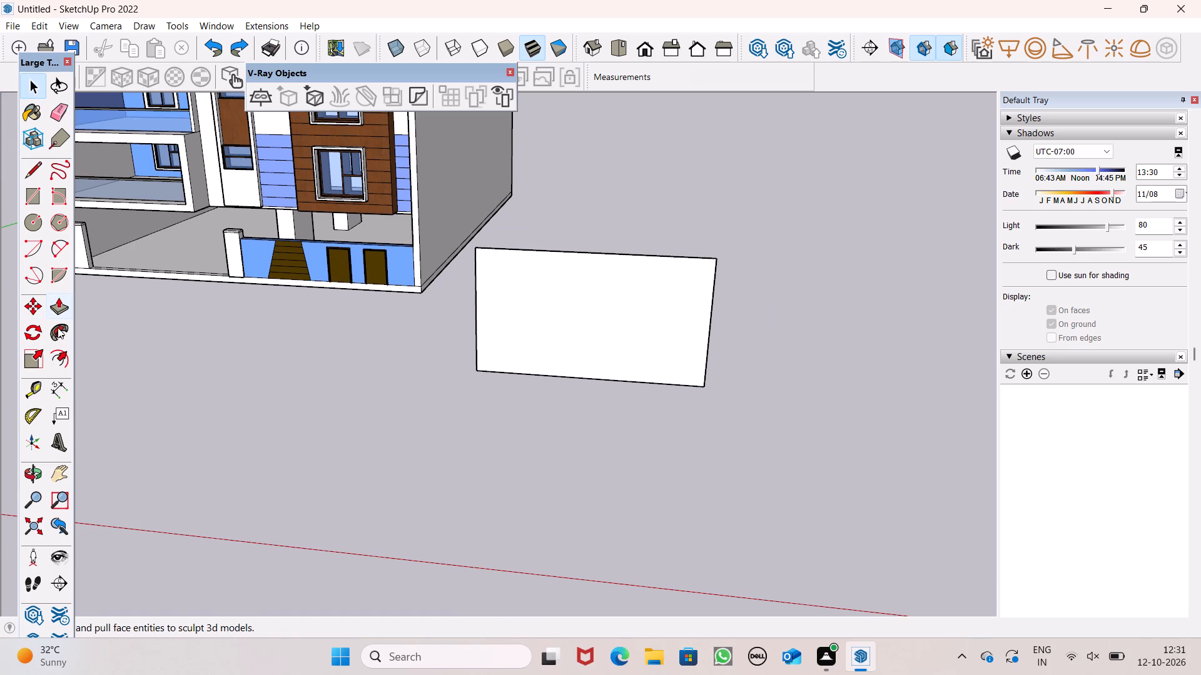
{"action": "left_click", "coordinate": [59, 364]}
{"action": "scroll", "coordinate": [641, 276], "scroll_direction": "up", "scroll_amount": 2}
{"action": "left_click_drag", "start_coordinate": [643, 276], "coordinate": [643, 276]}
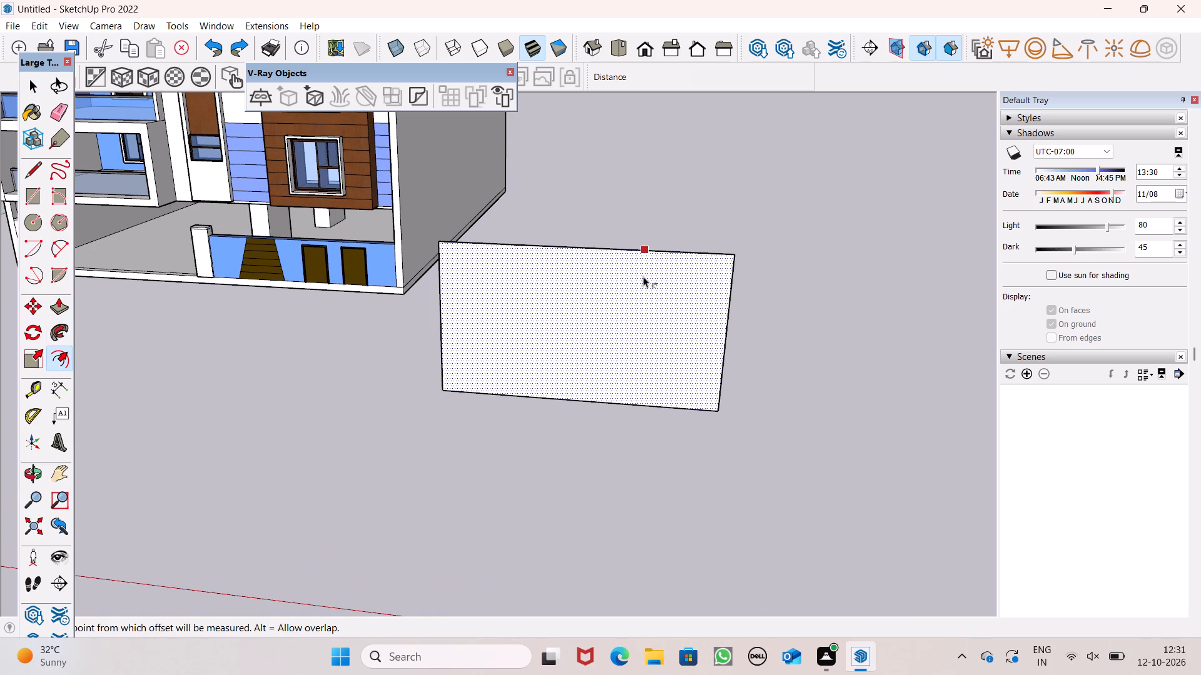
{"action": "left_click_drag", "start_coordinate": [643, 276], "coordinate": [637, 262]}
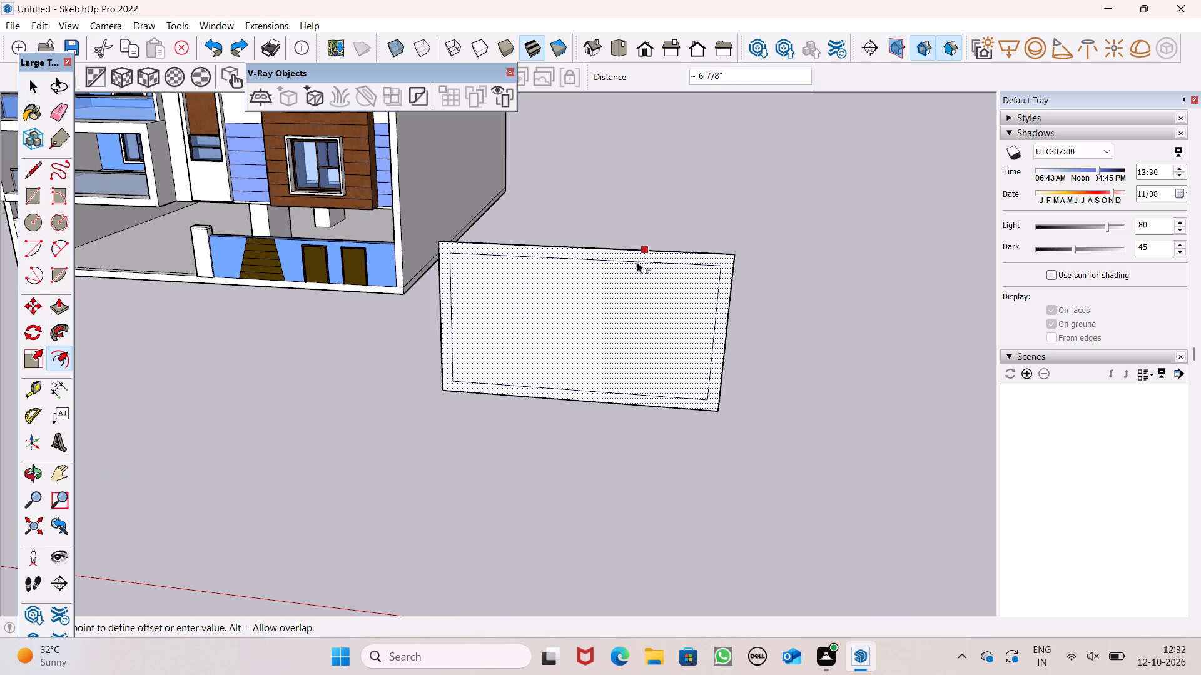
{"action": "left_click_drag", "start_coordinate": [637, 262], "coordinate": [637, 256]}
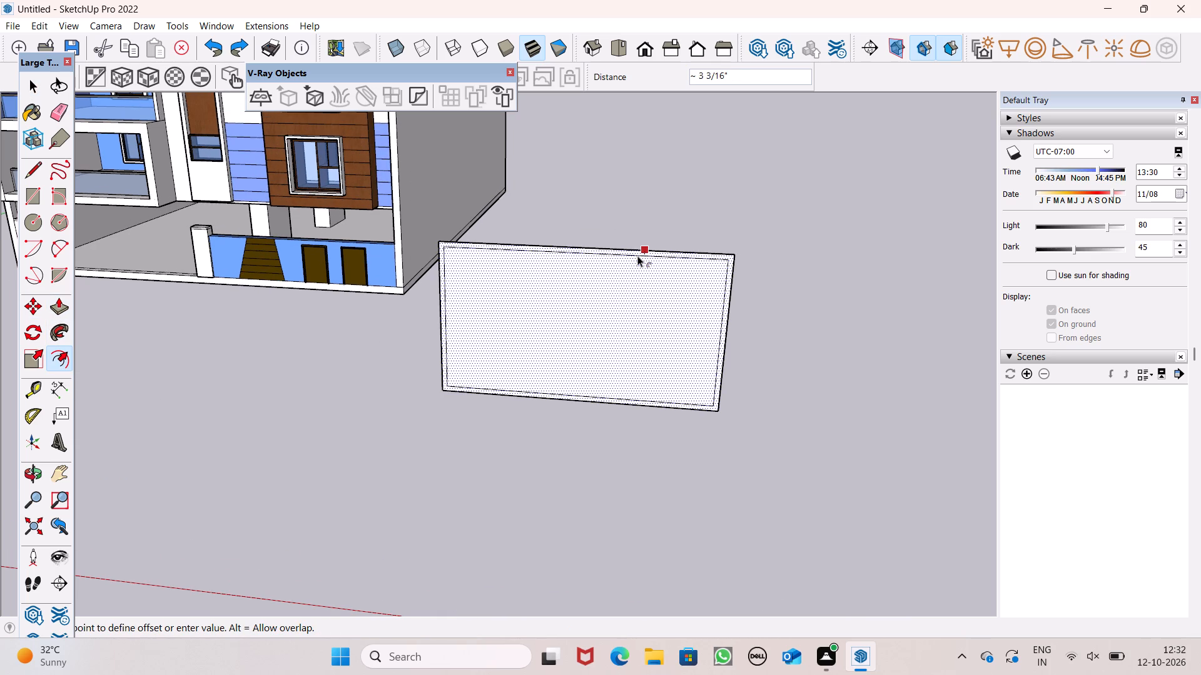
{"action": "left_click_drag", "start_coordinate": [637, 256], "coordinate": [638, 256]}
{"action": "left_click", "coordinate": [638, 256]}
{"action": "key", "text": "space"}
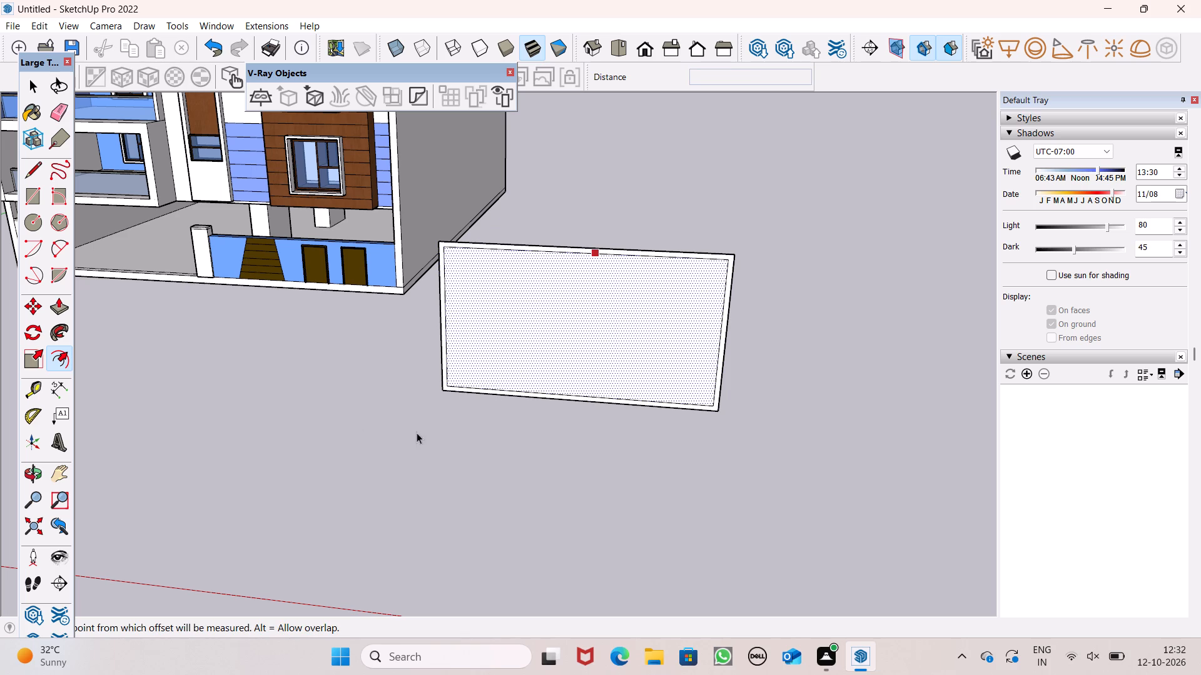
{"action": "key", "text": "space"}
{"action": "left_click", "coordinate": [321, 449]}
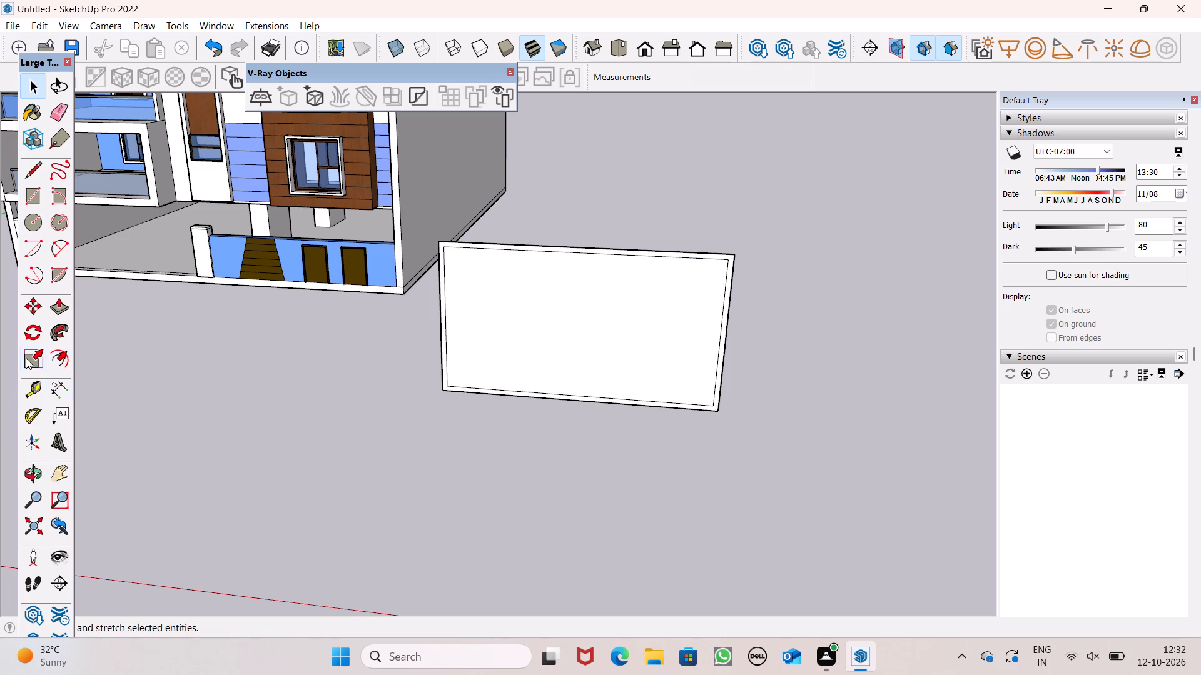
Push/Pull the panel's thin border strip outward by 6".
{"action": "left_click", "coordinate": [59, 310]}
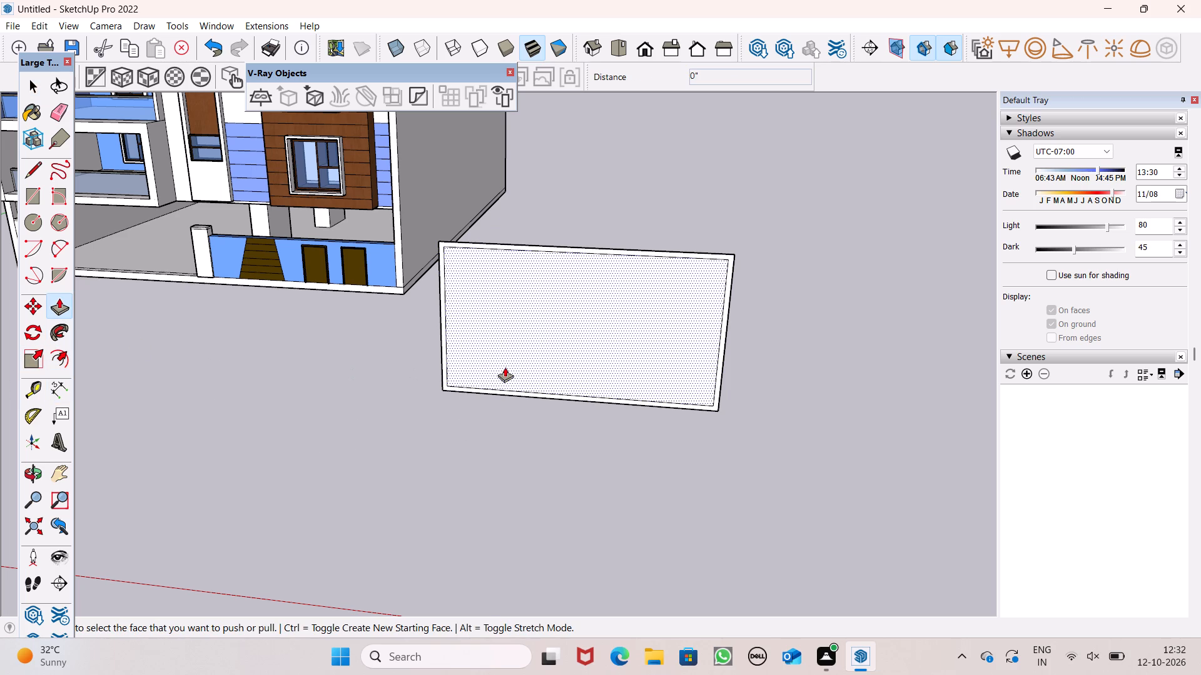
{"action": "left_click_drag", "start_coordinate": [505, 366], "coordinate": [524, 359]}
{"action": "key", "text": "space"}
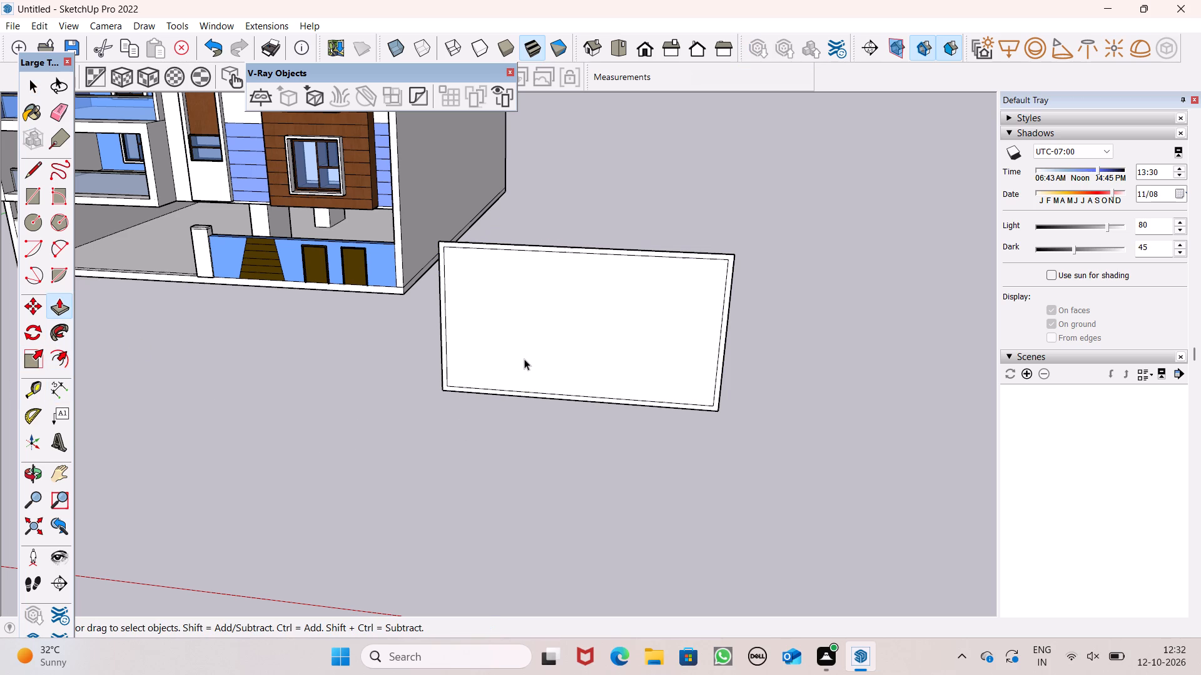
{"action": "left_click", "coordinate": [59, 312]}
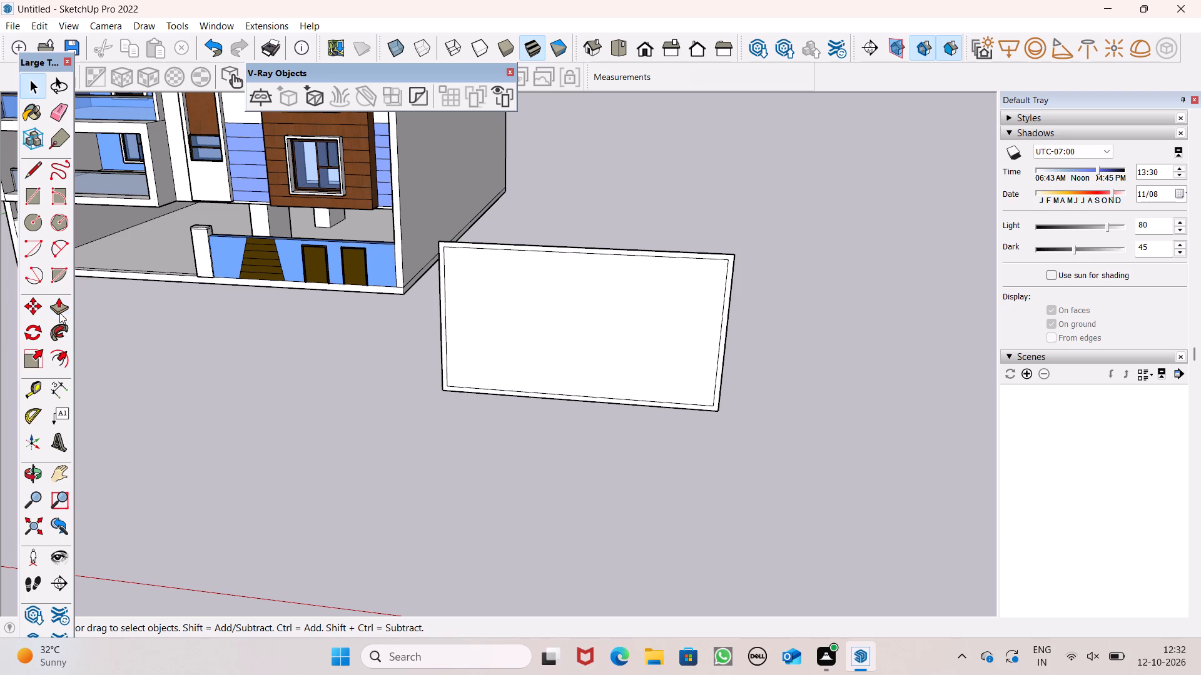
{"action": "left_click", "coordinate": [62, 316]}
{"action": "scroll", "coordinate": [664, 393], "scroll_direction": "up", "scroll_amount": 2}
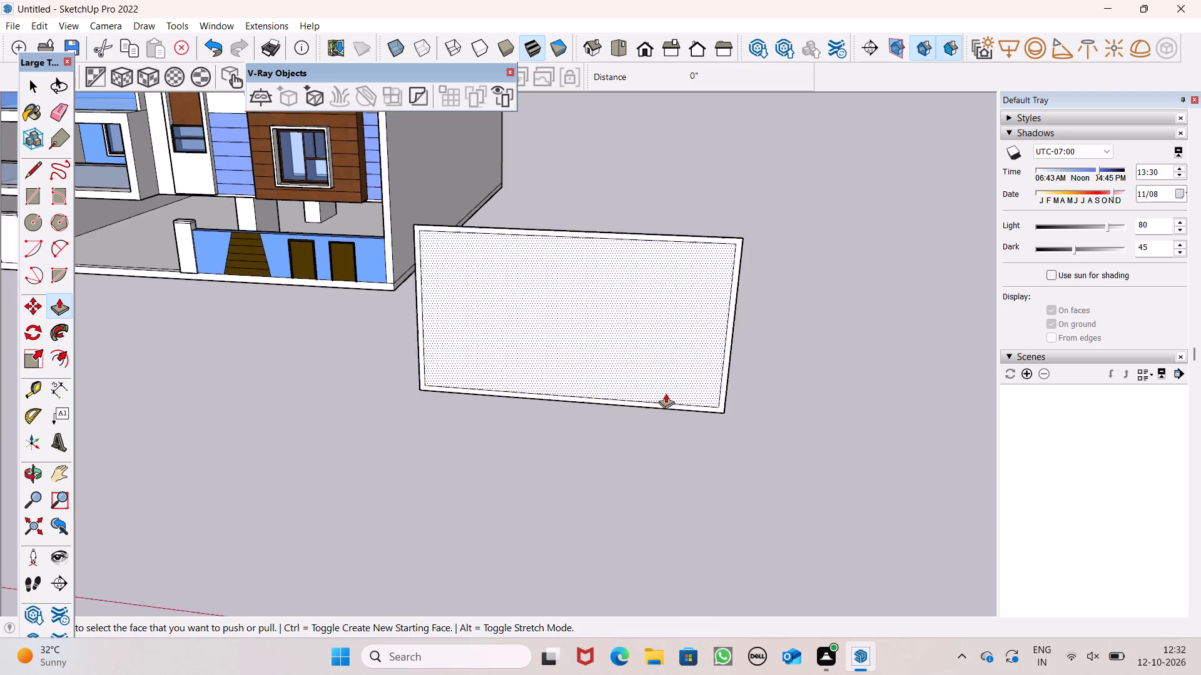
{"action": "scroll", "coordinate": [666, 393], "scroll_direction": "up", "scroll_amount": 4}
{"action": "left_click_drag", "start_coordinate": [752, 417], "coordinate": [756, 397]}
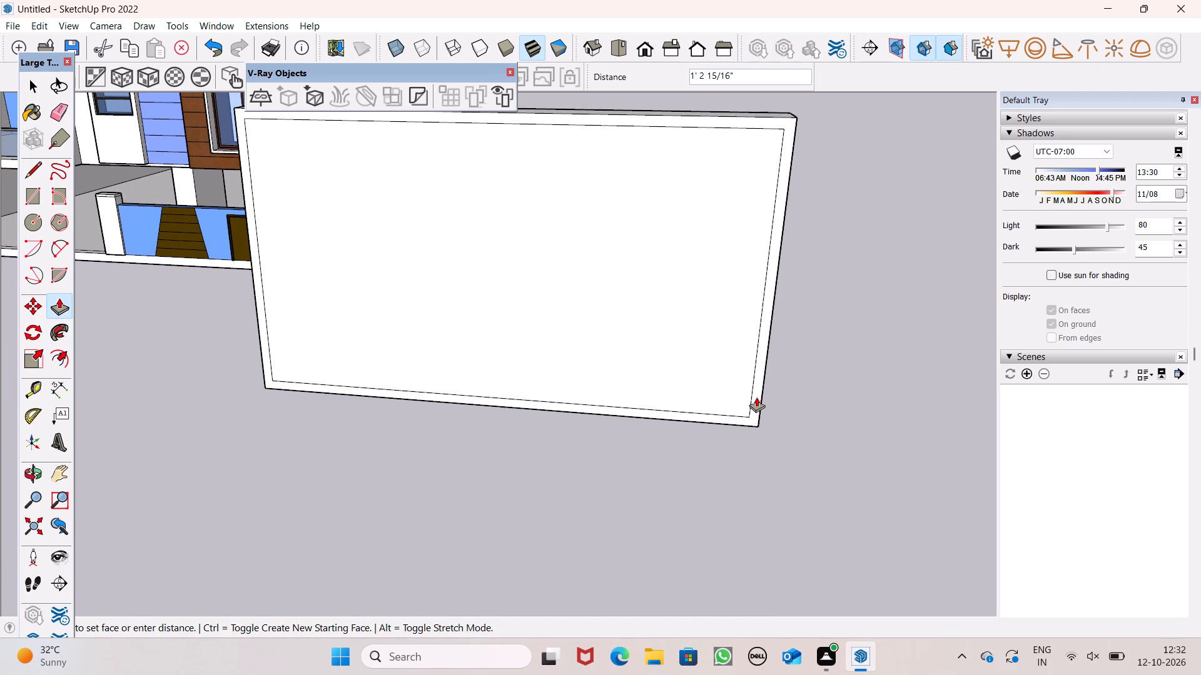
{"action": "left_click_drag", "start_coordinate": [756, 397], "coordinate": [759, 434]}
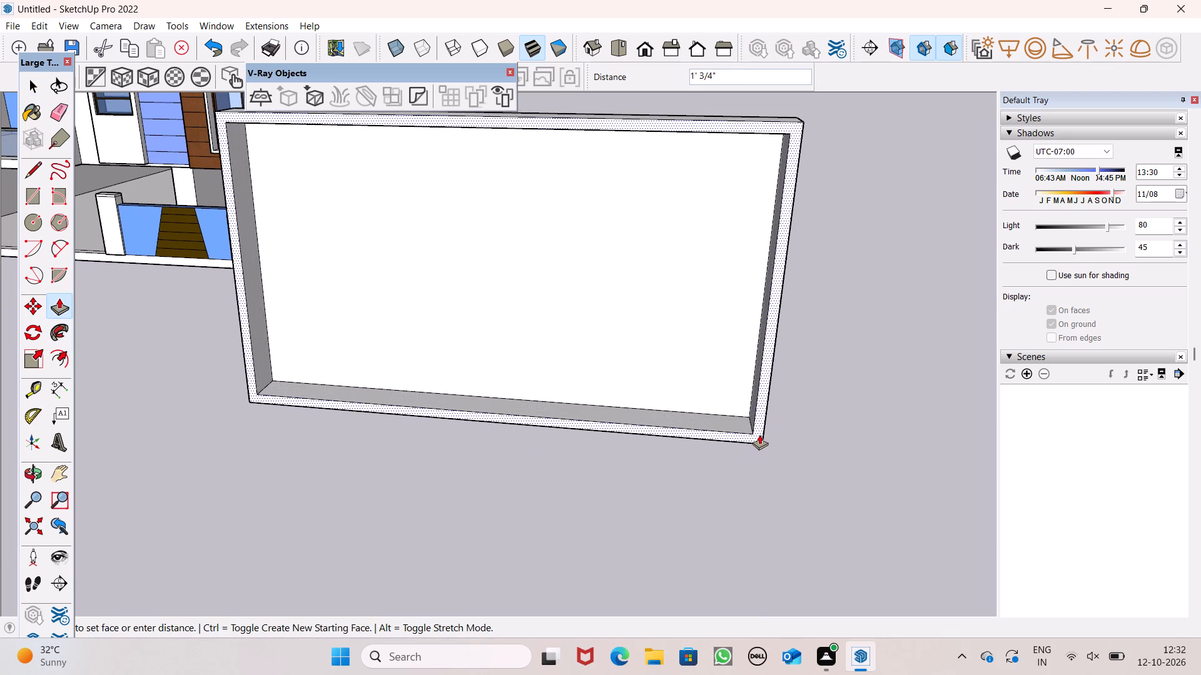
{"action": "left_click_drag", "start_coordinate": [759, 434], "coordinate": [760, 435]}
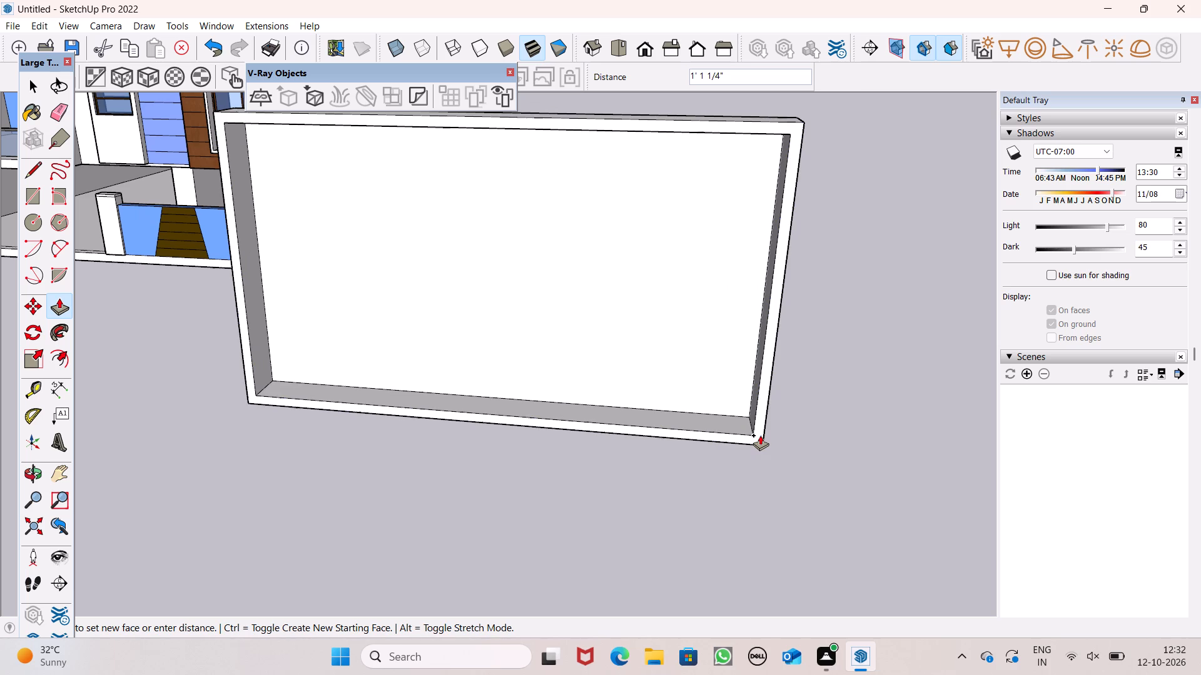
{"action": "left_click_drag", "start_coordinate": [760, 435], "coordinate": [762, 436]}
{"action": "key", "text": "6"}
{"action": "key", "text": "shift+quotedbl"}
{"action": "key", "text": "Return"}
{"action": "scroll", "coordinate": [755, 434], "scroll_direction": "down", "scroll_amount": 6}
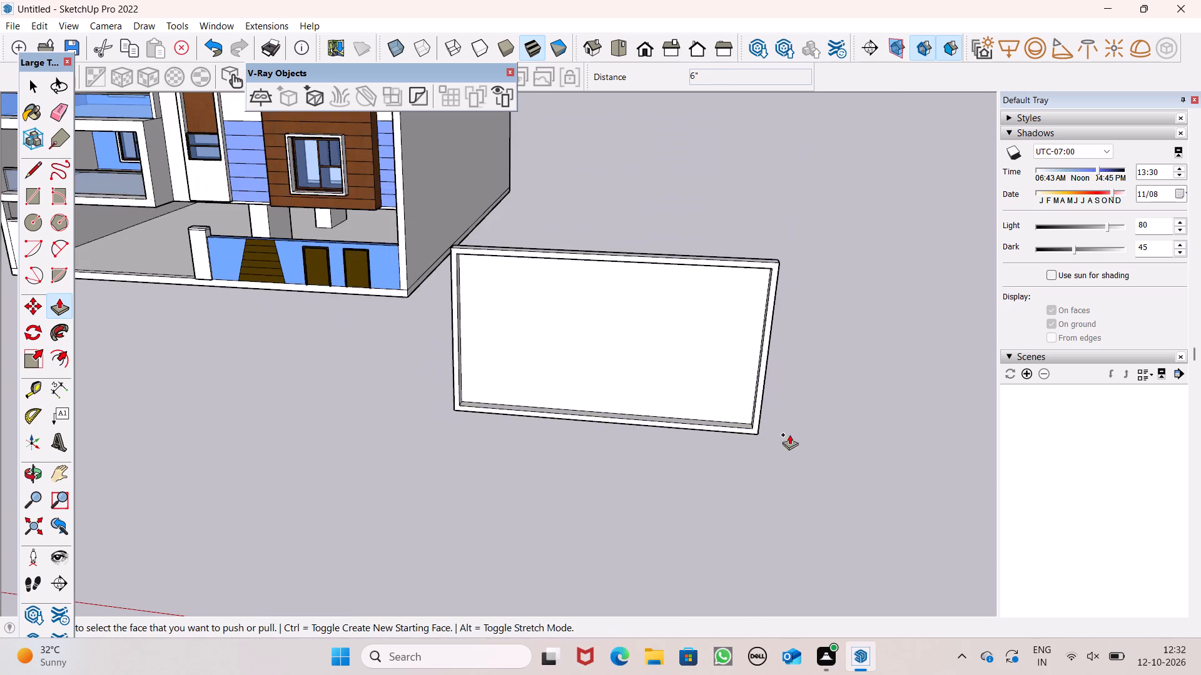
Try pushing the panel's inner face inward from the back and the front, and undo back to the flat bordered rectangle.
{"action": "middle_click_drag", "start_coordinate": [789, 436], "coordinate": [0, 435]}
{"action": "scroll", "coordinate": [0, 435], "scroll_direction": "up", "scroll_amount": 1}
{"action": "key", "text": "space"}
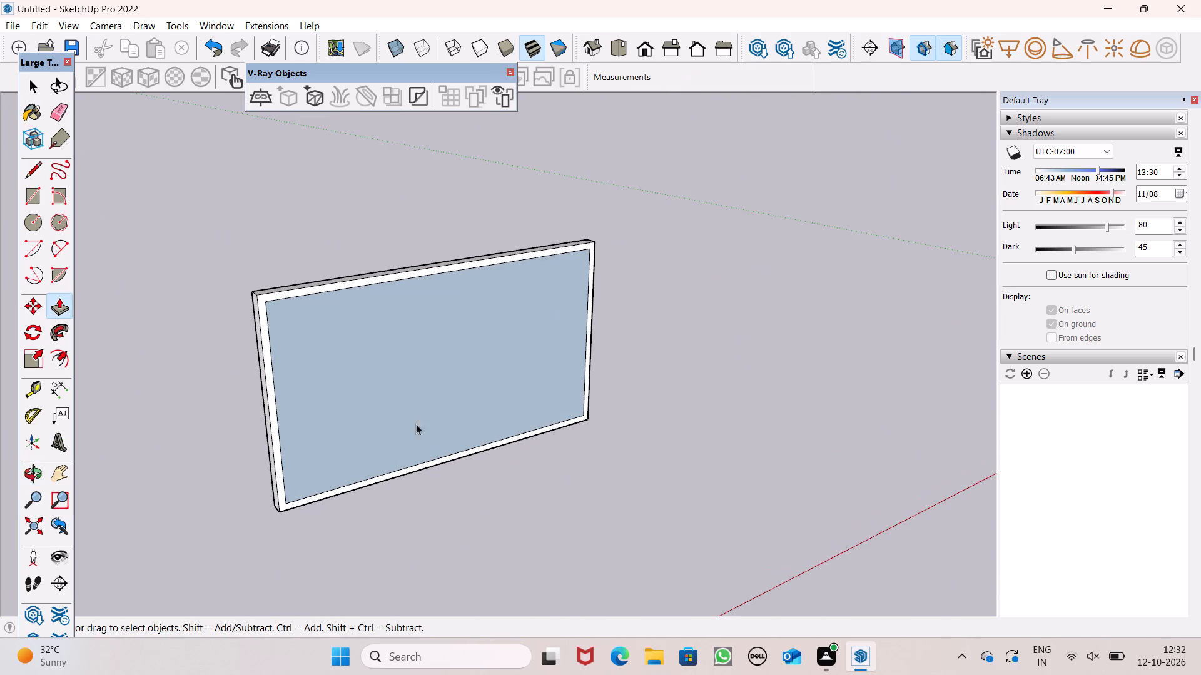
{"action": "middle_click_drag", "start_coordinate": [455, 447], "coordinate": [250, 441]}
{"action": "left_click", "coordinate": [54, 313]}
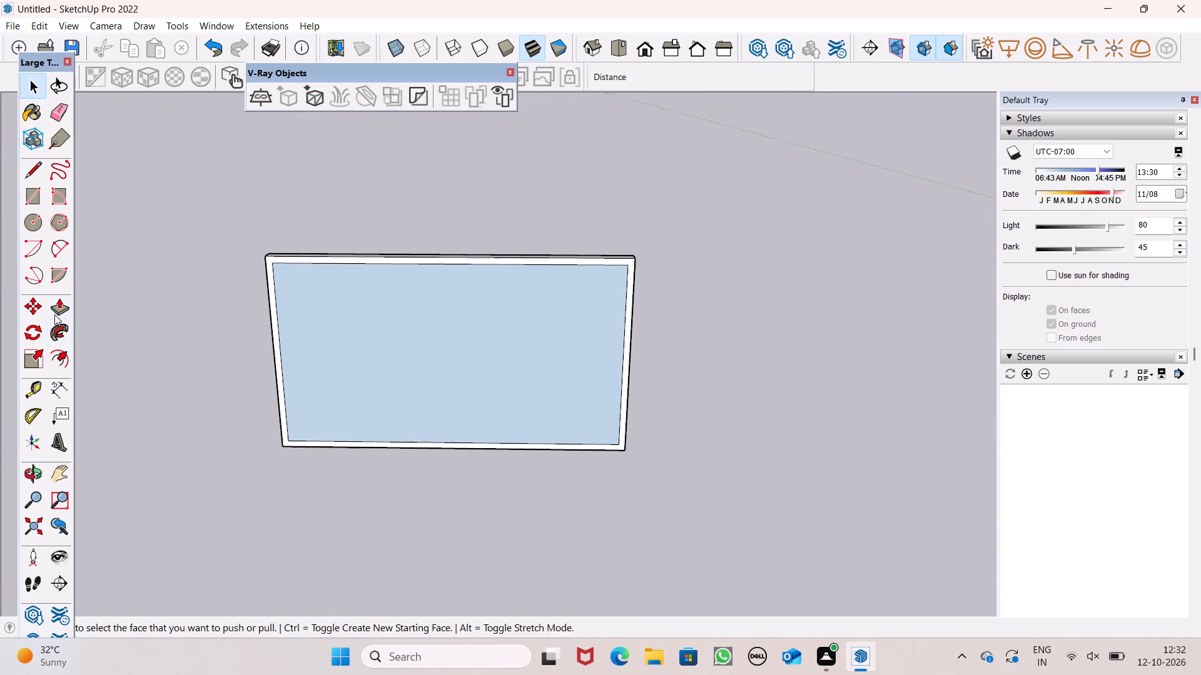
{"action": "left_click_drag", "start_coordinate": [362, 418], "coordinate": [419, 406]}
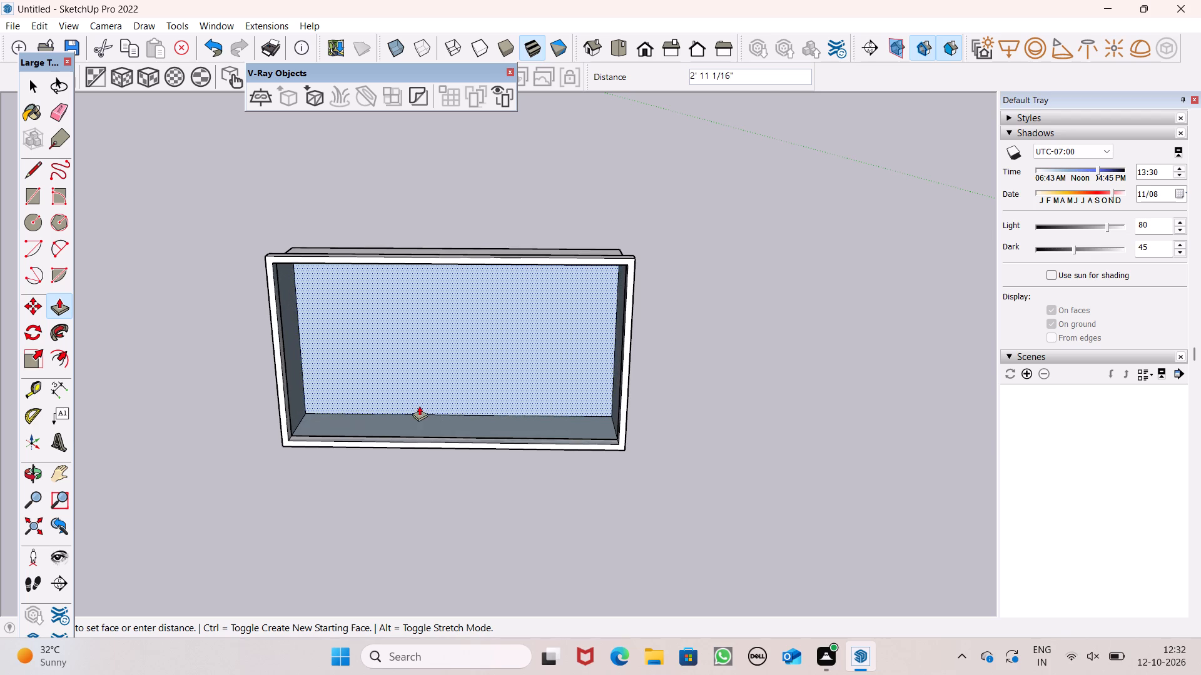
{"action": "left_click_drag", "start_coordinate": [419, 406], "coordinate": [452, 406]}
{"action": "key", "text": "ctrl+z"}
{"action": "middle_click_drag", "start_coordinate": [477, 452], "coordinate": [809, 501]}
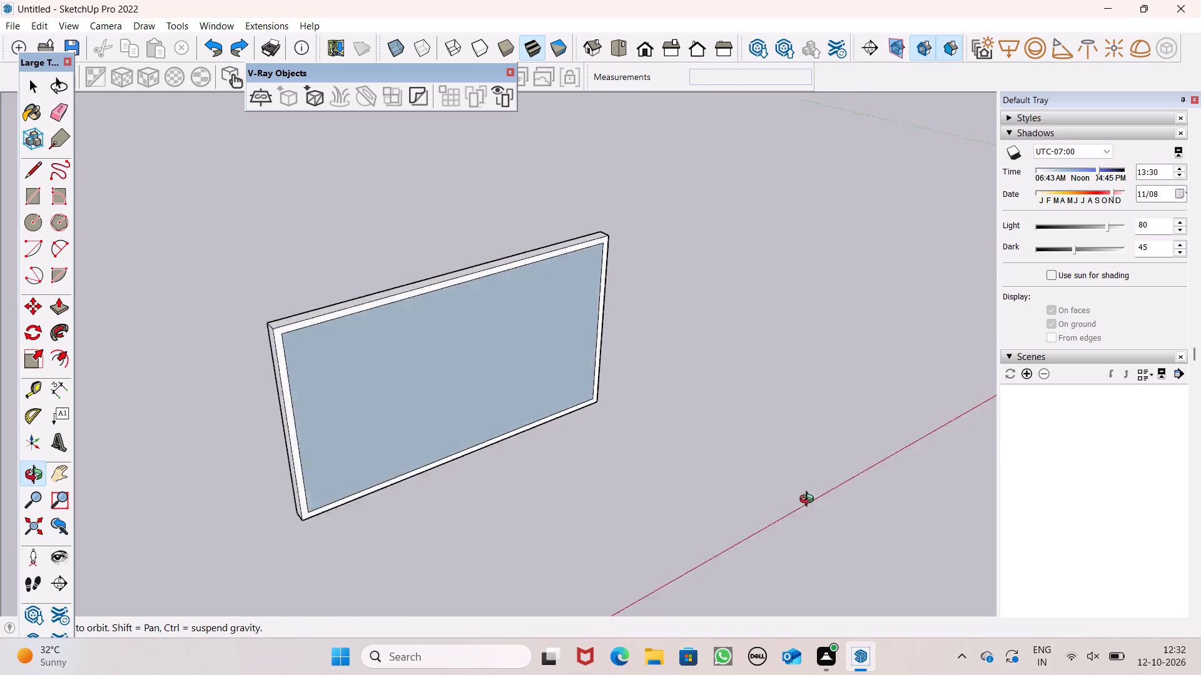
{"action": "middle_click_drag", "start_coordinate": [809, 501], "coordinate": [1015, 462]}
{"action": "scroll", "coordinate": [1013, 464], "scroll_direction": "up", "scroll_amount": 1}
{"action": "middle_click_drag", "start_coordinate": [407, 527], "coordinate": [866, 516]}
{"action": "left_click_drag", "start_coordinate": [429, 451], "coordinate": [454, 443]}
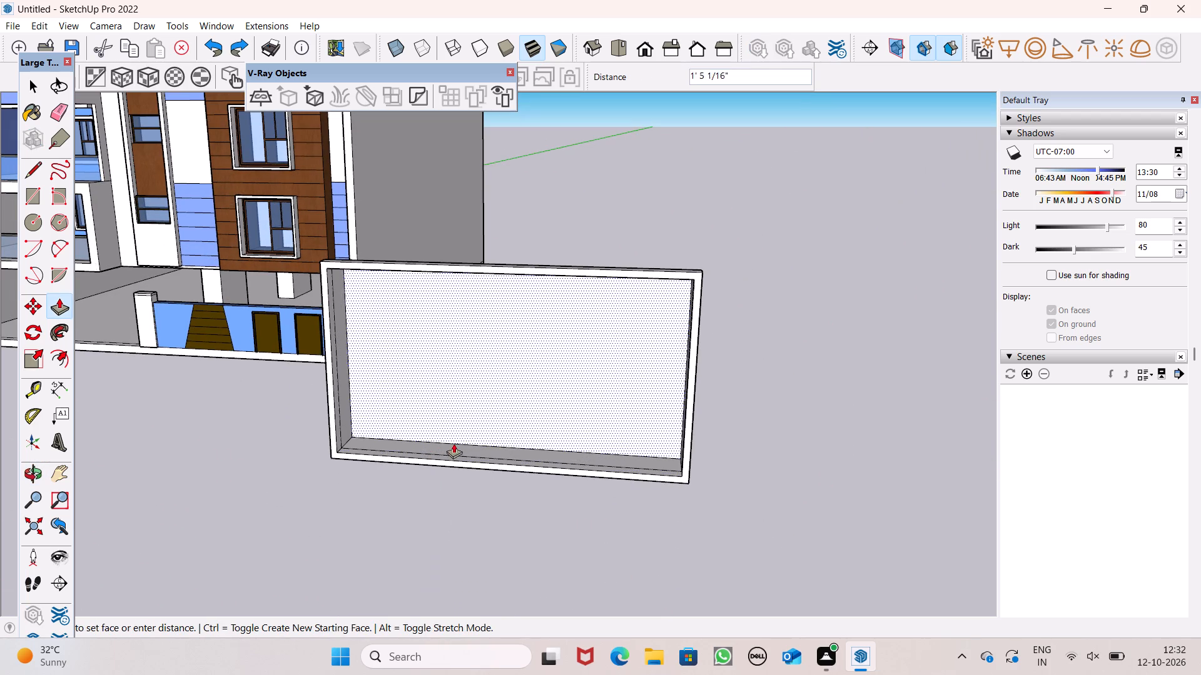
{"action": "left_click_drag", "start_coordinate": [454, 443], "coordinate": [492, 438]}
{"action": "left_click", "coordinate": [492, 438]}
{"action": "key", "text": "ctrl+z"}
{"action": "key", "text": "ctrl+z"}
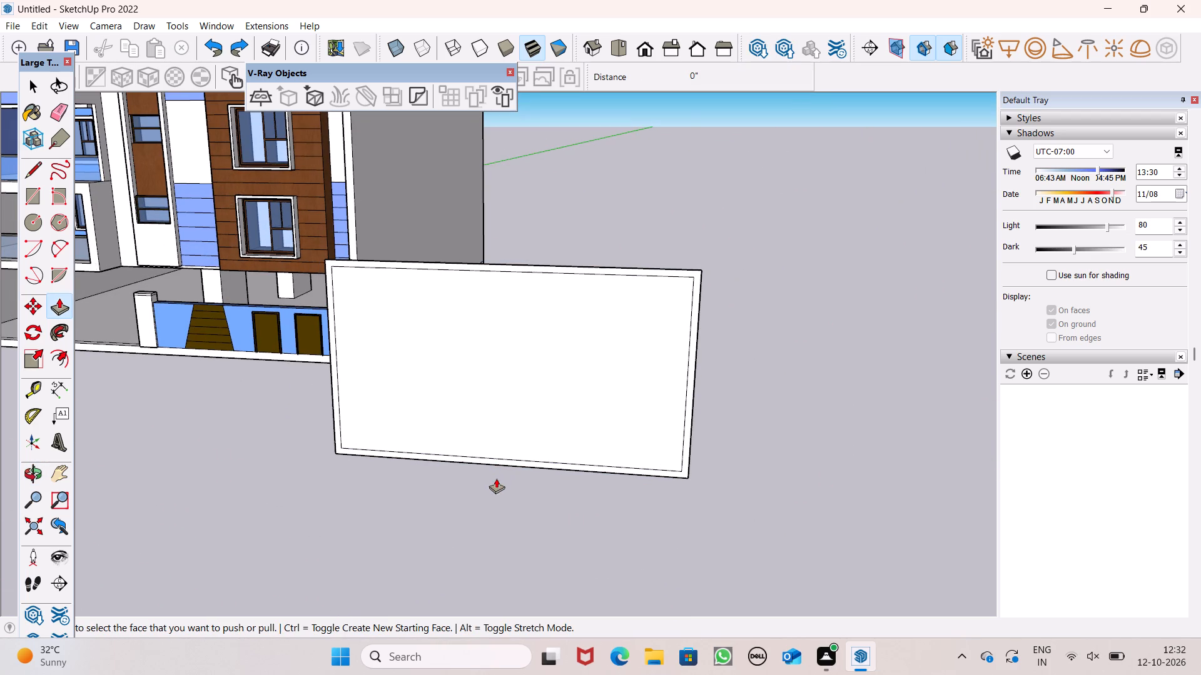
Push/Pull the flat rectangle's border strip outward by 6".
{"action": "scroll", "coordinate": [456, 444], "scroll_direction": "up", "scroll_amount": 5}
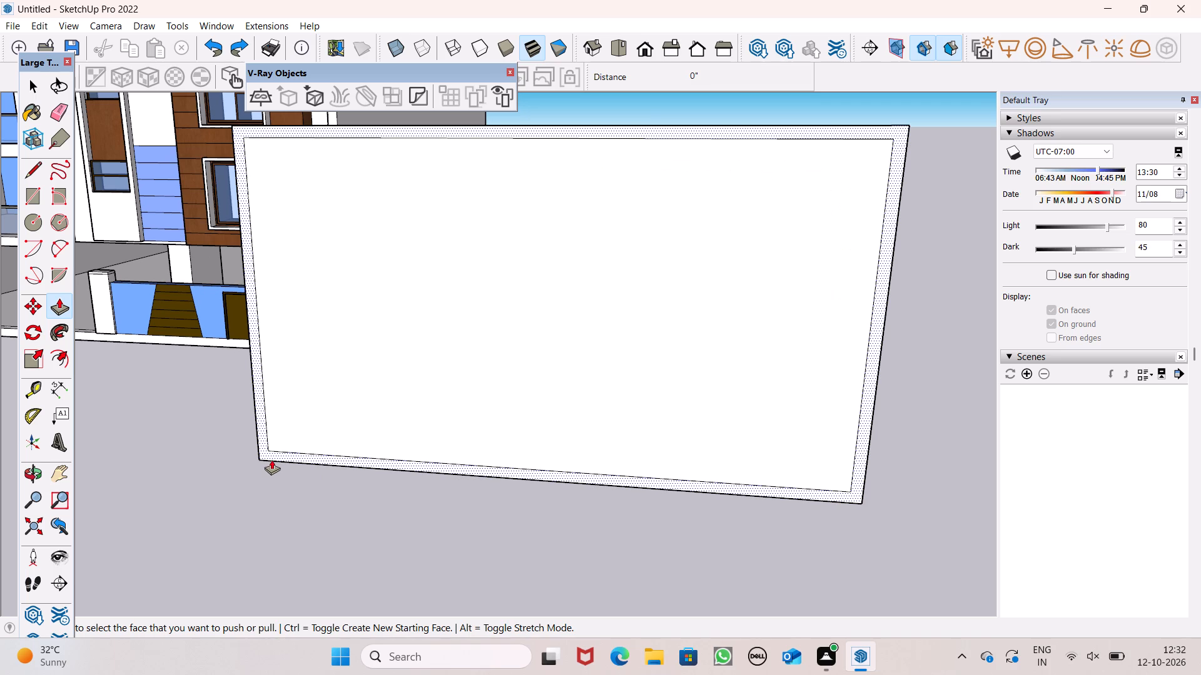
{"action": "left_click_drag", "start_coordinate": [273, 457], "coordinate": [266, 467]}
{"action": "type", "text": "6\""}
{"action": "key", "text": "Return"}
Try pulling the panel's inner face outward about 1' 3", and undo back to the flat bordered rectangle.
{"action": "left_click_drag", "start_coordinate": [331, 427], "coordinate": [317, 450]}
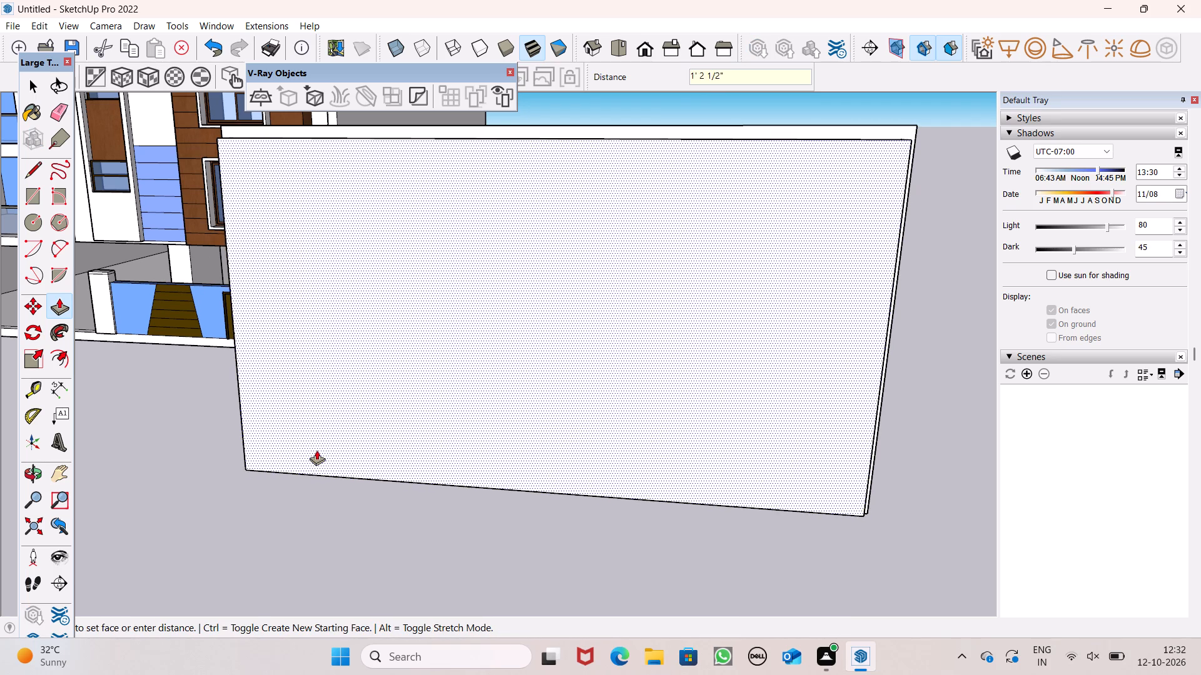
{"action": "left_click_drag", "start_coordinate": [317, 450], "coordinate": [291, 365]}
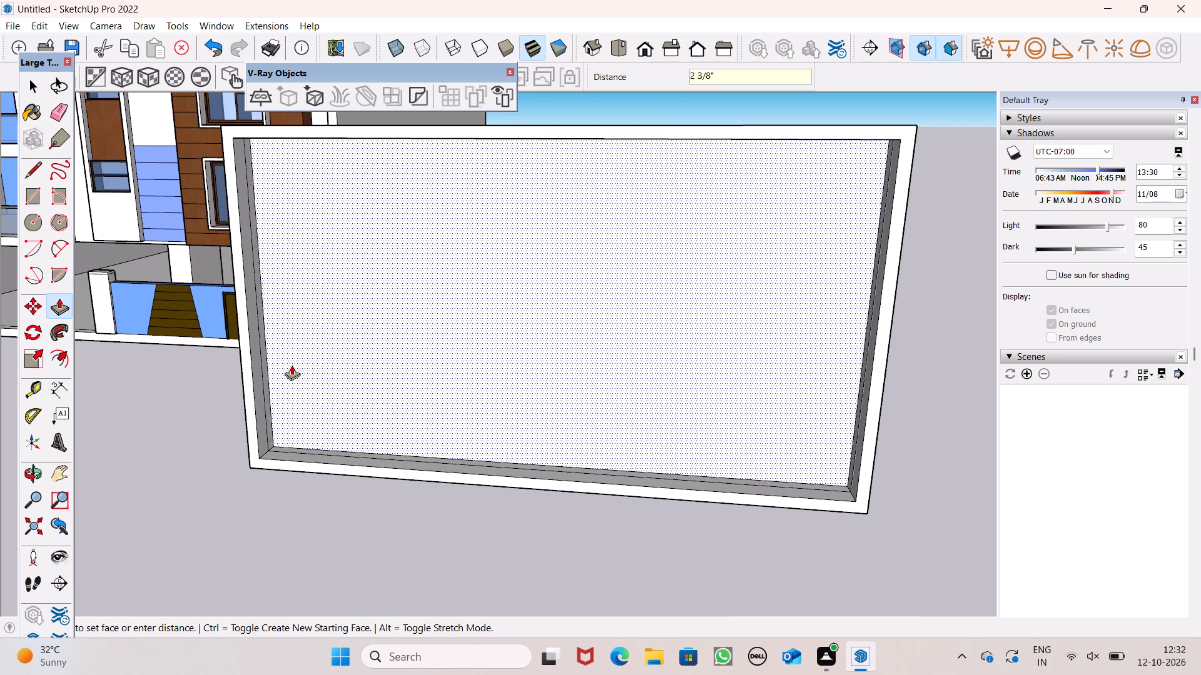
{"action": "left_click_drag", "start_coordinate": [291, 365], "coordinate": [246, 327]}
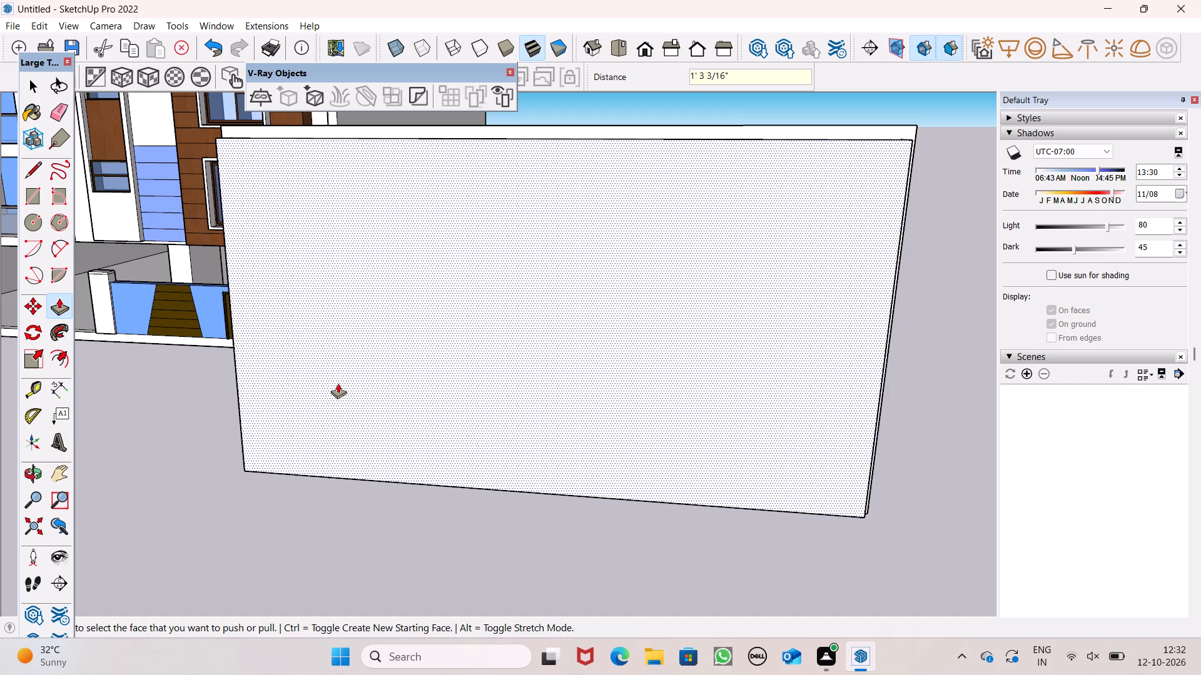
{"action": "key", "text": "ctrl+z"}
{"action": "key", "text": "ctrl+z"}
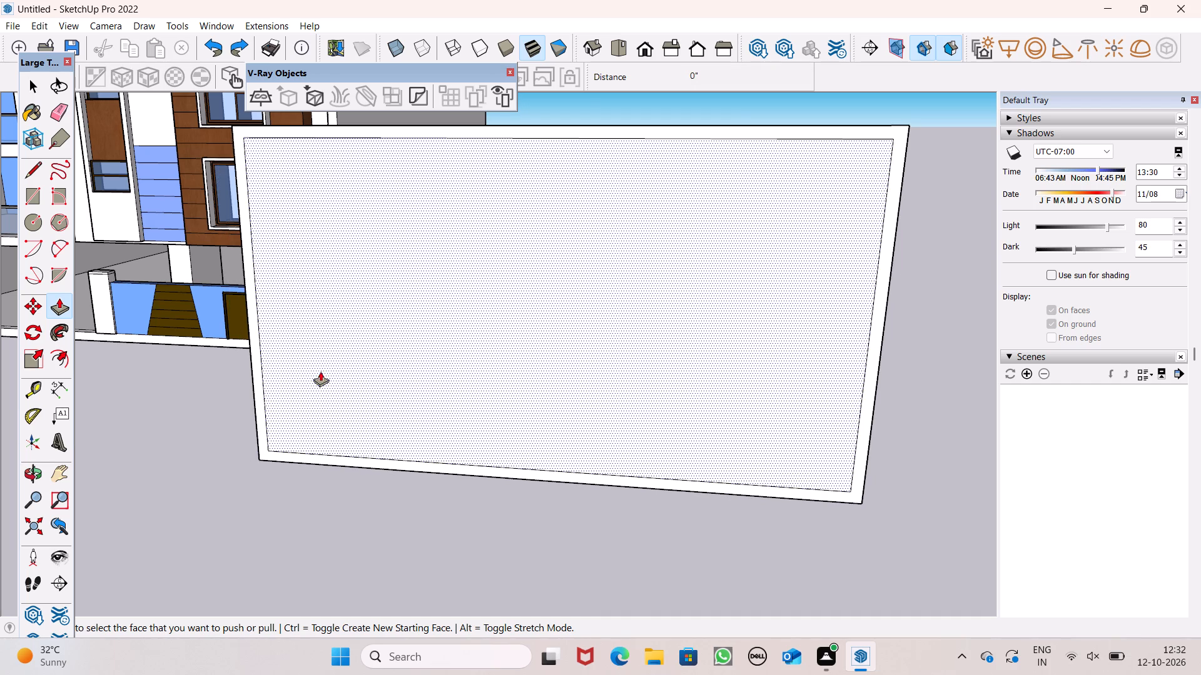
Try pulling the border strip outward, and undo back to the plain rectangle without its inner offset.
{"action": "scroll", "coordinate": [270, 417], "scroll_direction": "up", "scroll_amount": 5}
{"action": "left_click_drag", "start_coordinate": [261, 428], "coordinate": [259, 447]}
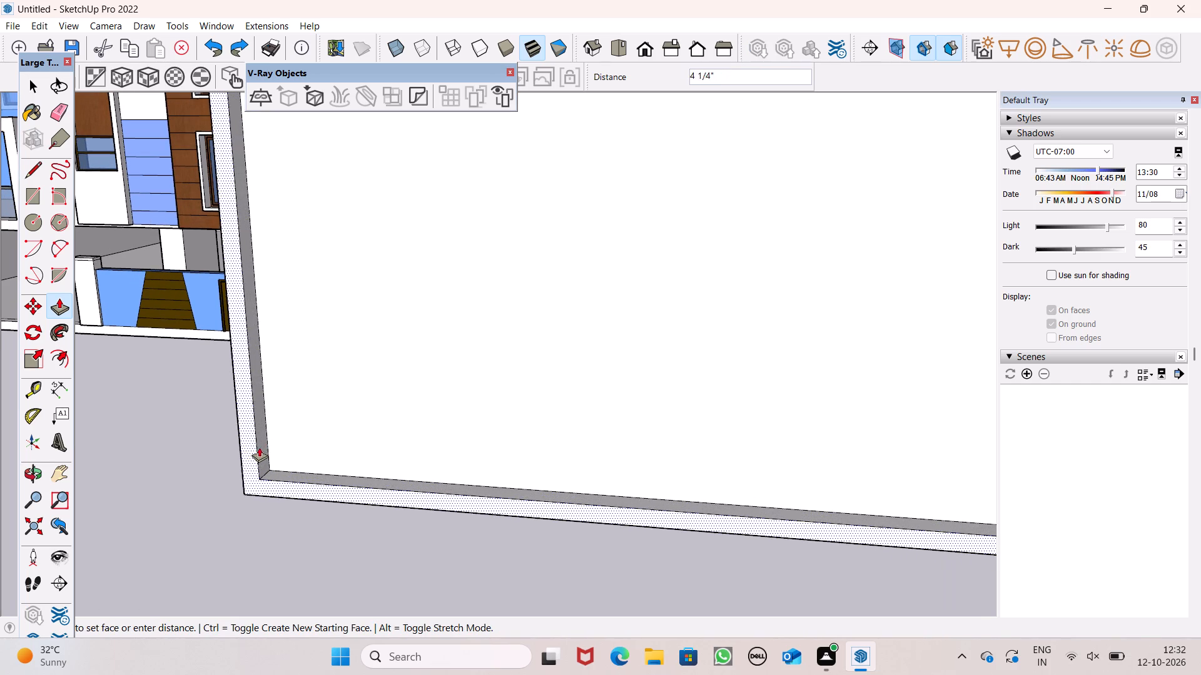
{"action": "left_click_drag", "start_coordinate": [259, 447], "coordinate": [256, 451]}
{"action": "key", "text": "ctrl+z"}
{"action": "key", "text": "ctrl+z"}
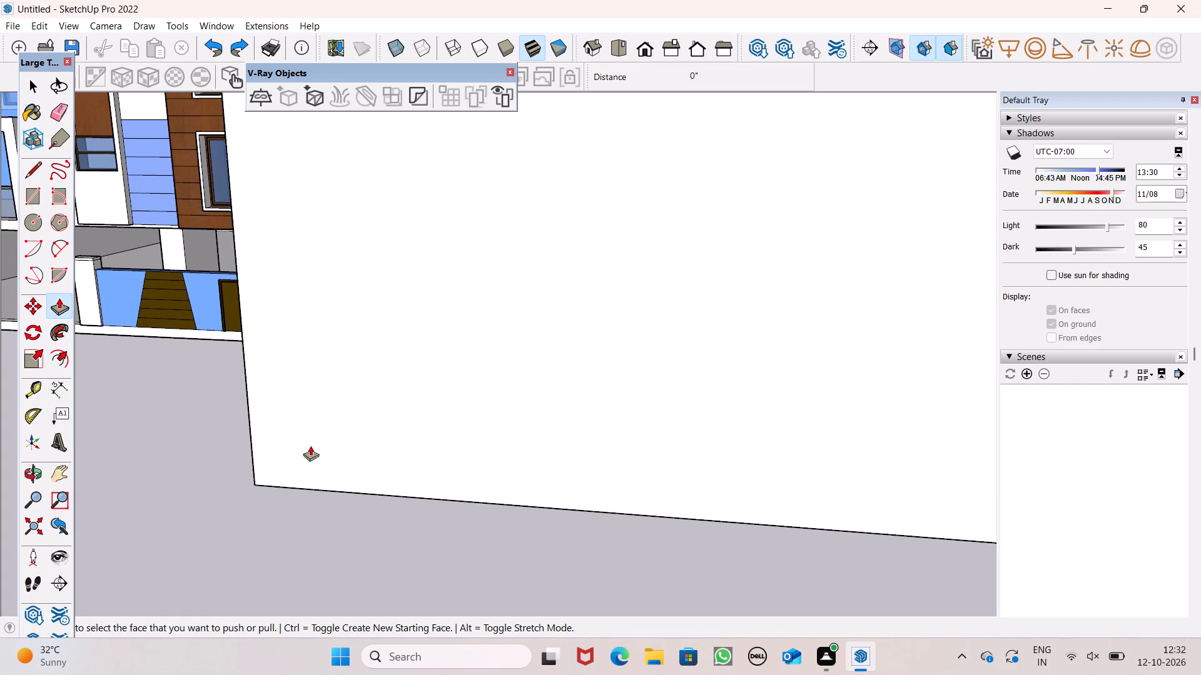
Push/Pull the whole plain rectangle outward by 6" to make a solid slab.
{"action": "scroll", "coordinate": [311, 492], "scroll_direction": "down", "scroll_amount": 5}
{"action": "left_click_drag", "start_coordinate": [343, 444], "coordinate": [333, 460]}
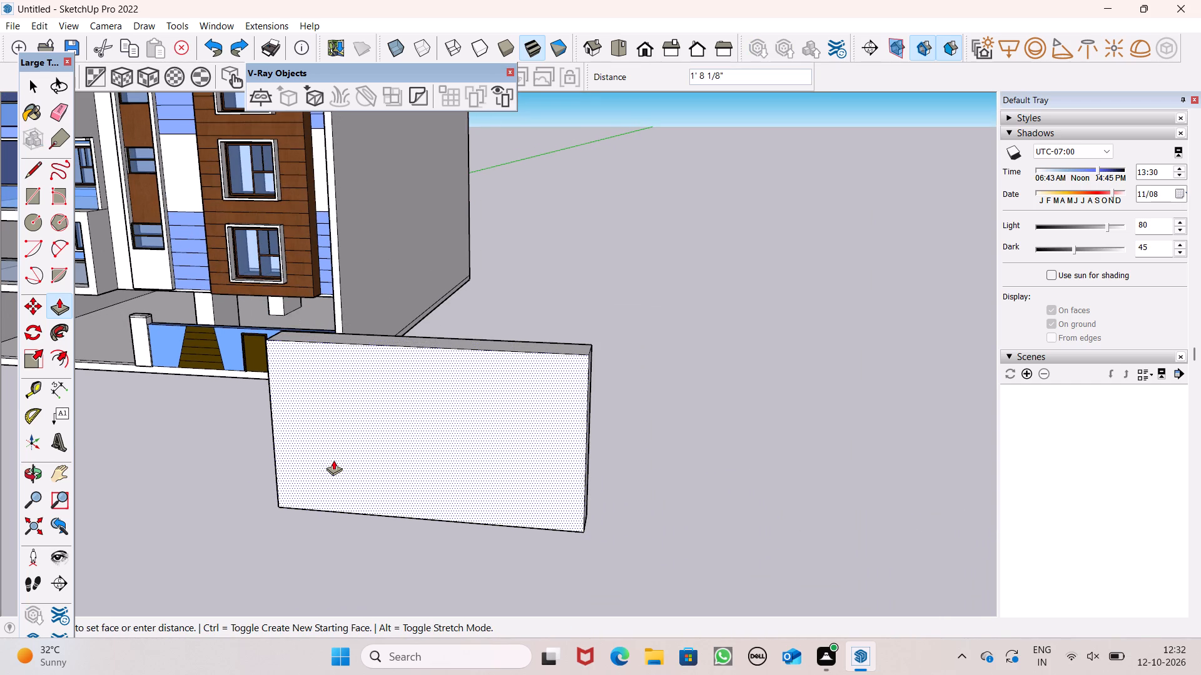
{"action": "left_click_drag", "start_coordinate": [333, 460], "coordinate": [333, 461]}
{"action": "type", "text": "6\""}
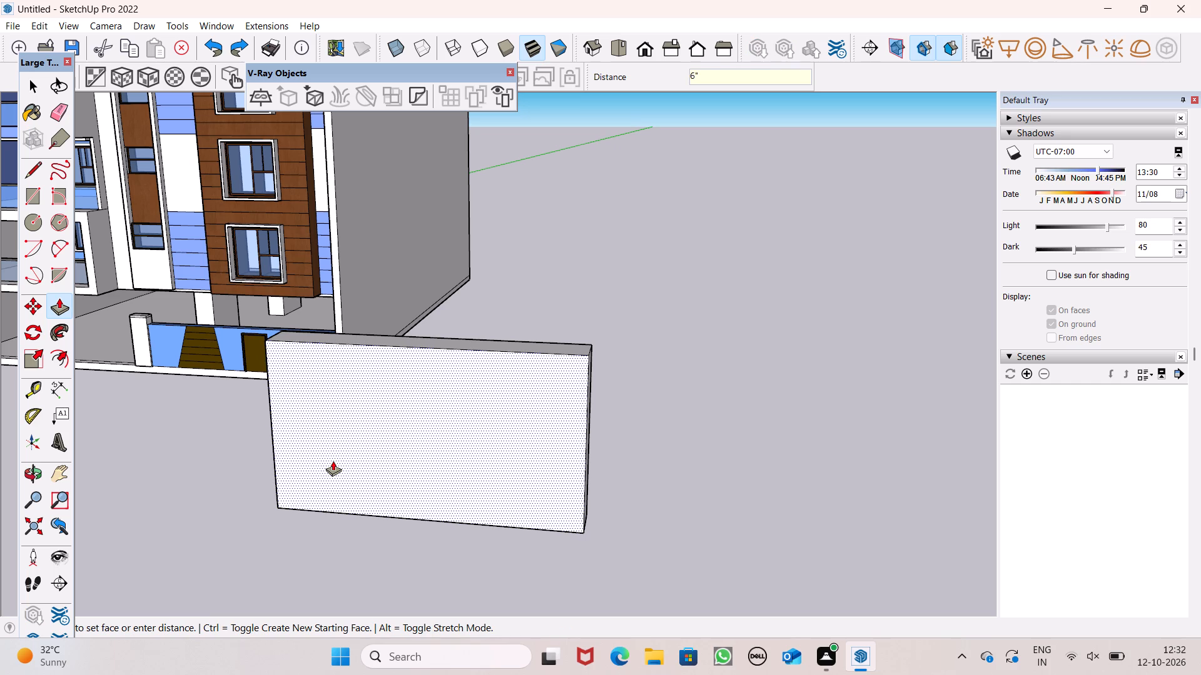
{"action": "left_click_drag", "start_coordinate": [333, 461], "coordinate": [333, 461]}
{"action": "key", "text": "Return"}
{"action": "key", "text": "space"}
Offset the slab's front face outline inward to form a thin border.
{"action": "middle_click_drag", "start_coordinate": [332, 479], "coordinate": [365, 430]}
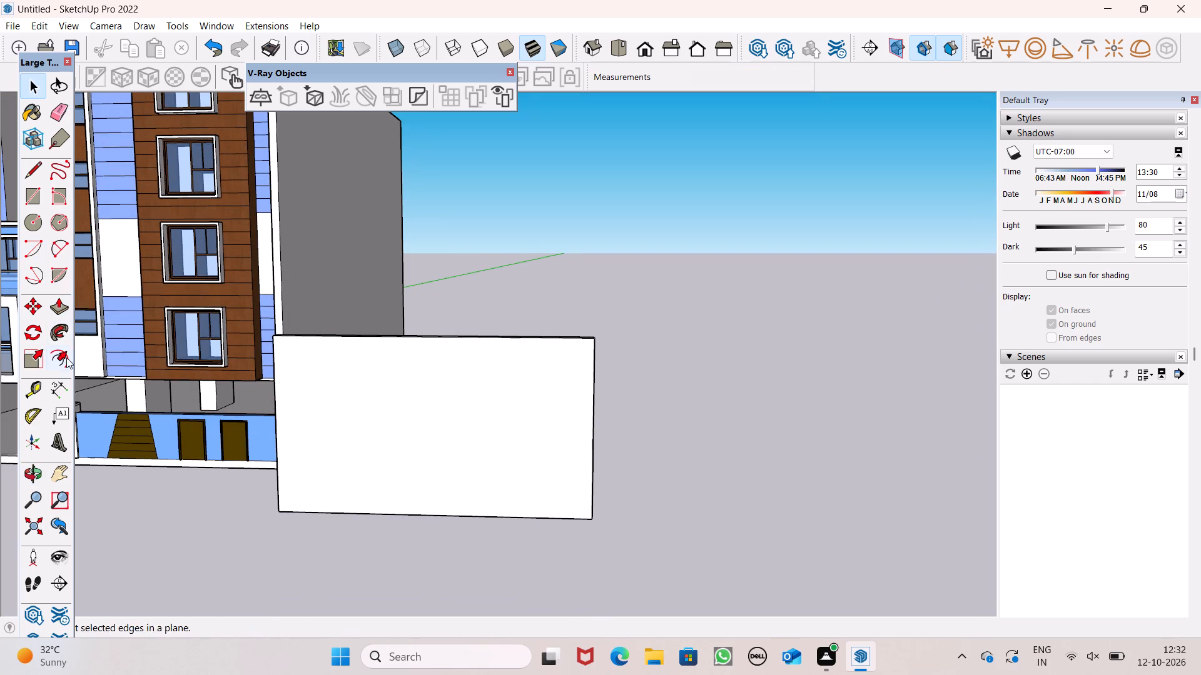
{"action": "left_click", "coordinate": [61, 366]}
{"action": "left_click_drag", "start_coordinate": [401, 354], "coordinate": [407, 359]}
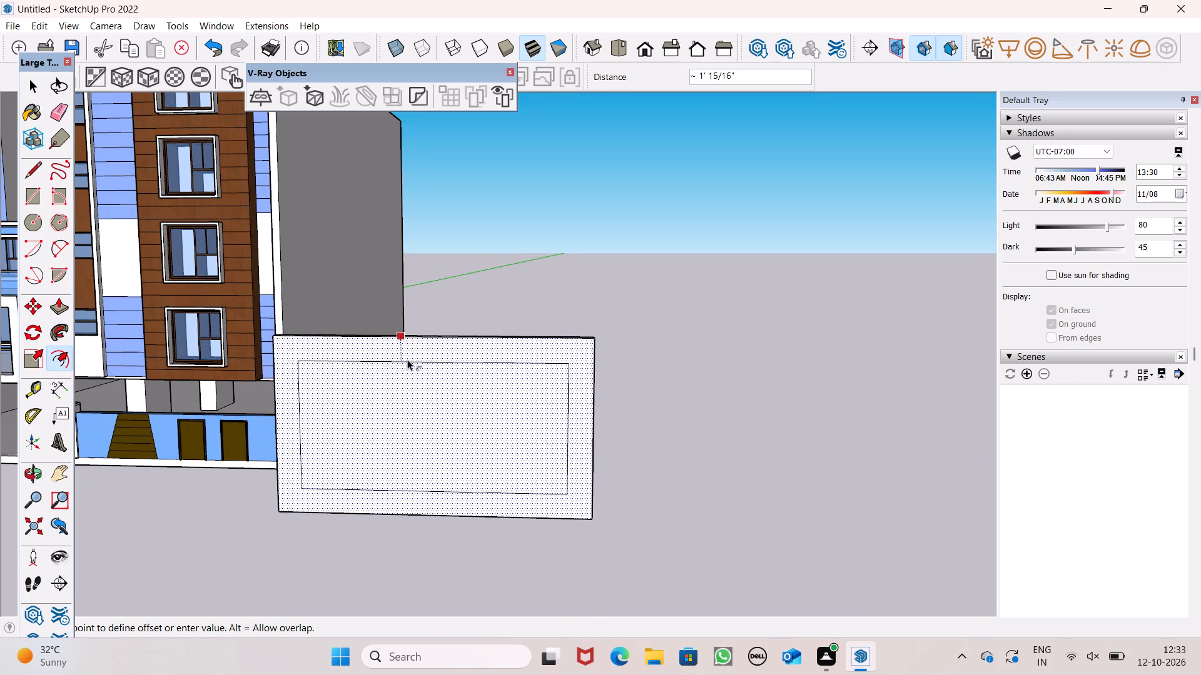
{"action": "left_click_drag", "start_coordinate": [407, 359], "coordinate": [408, 345]}
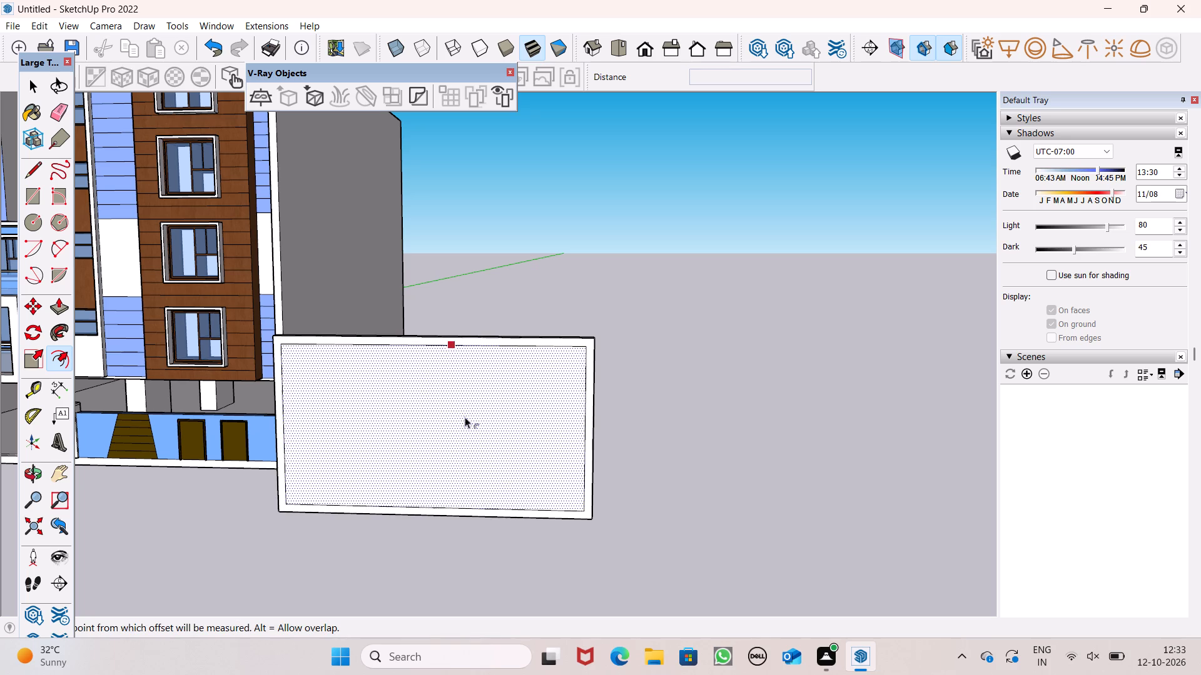
{"action": "key", "text": "space"}
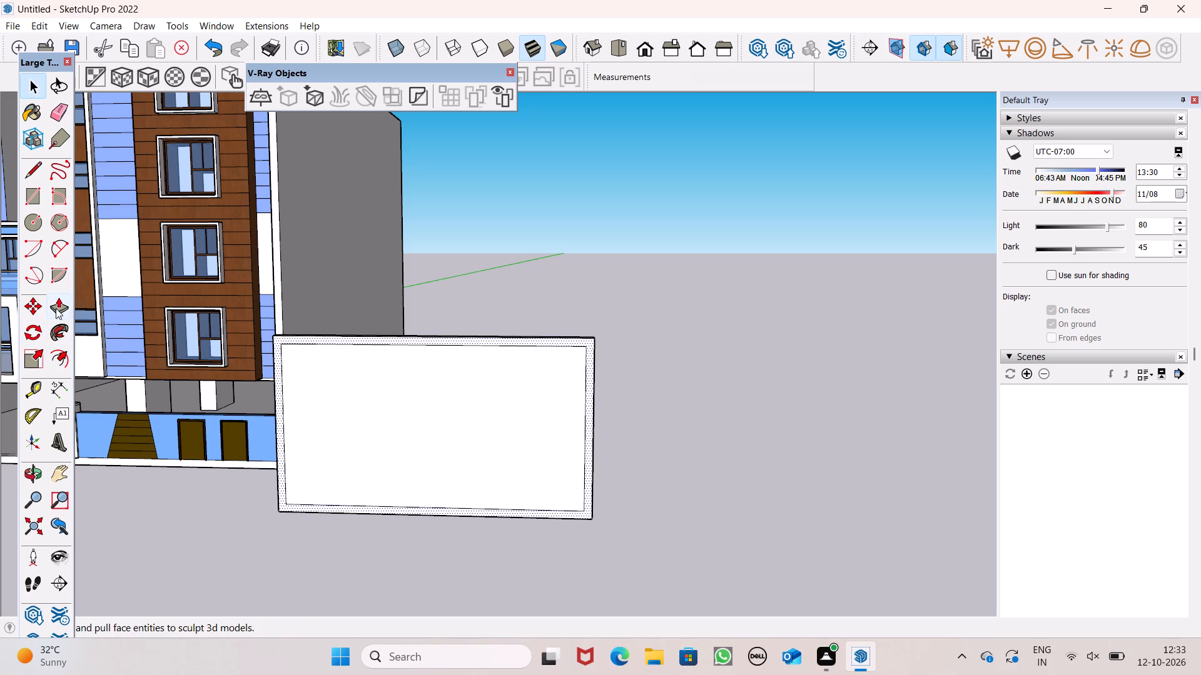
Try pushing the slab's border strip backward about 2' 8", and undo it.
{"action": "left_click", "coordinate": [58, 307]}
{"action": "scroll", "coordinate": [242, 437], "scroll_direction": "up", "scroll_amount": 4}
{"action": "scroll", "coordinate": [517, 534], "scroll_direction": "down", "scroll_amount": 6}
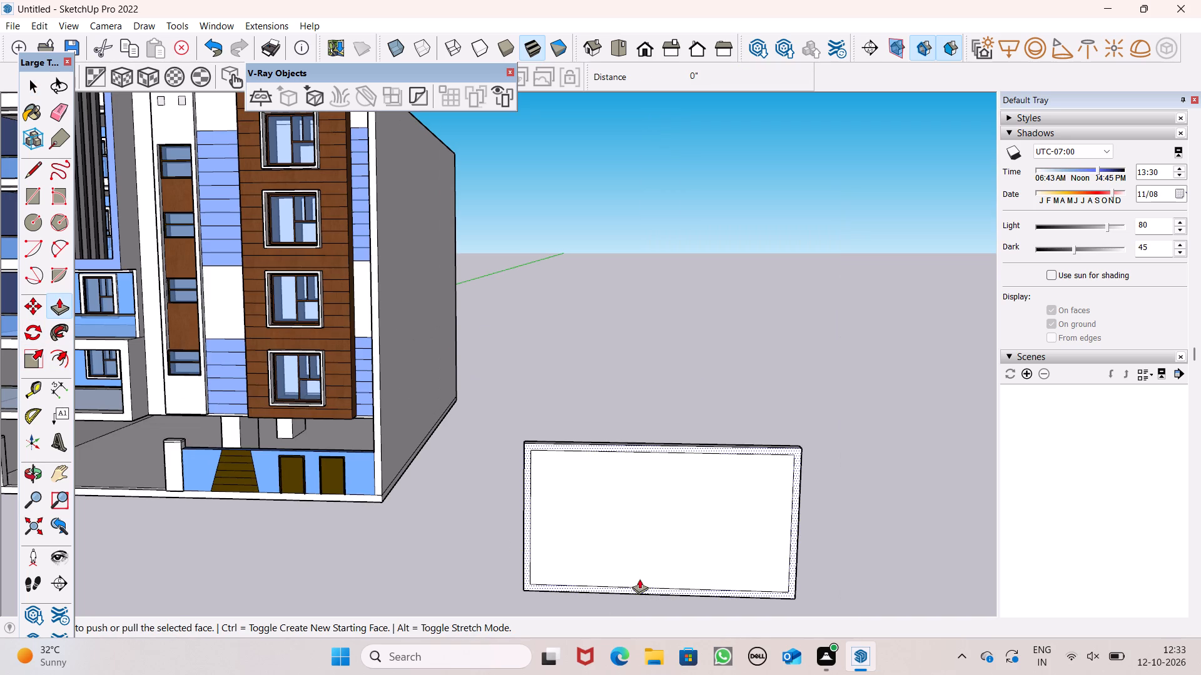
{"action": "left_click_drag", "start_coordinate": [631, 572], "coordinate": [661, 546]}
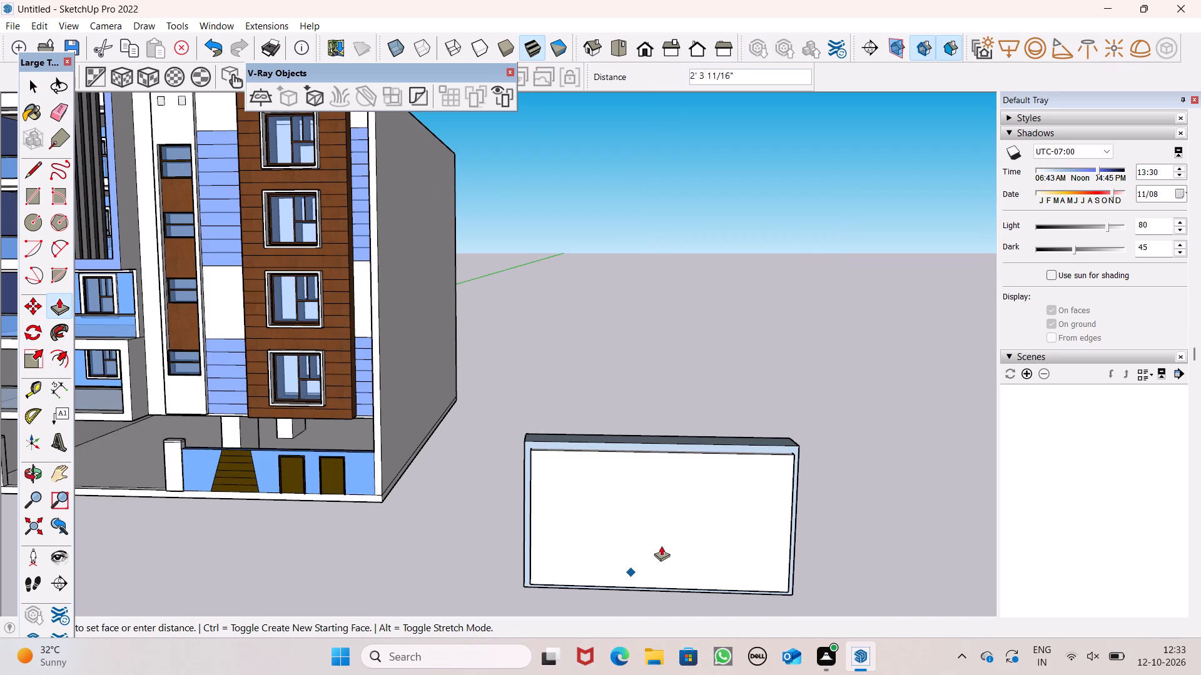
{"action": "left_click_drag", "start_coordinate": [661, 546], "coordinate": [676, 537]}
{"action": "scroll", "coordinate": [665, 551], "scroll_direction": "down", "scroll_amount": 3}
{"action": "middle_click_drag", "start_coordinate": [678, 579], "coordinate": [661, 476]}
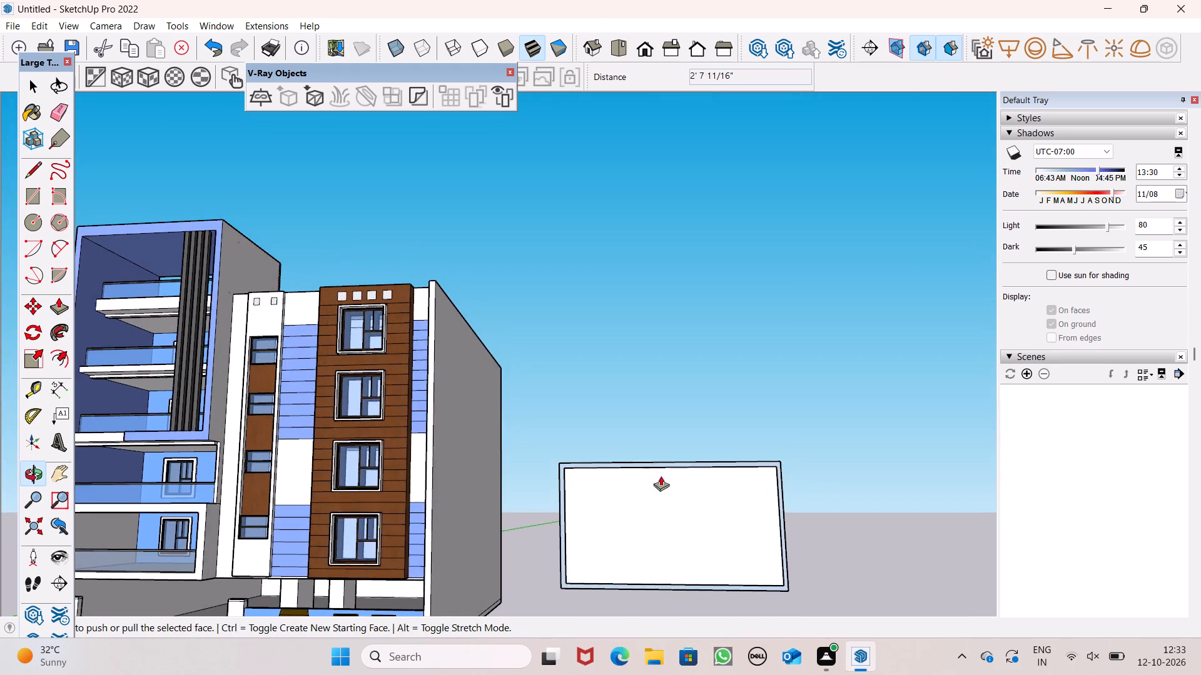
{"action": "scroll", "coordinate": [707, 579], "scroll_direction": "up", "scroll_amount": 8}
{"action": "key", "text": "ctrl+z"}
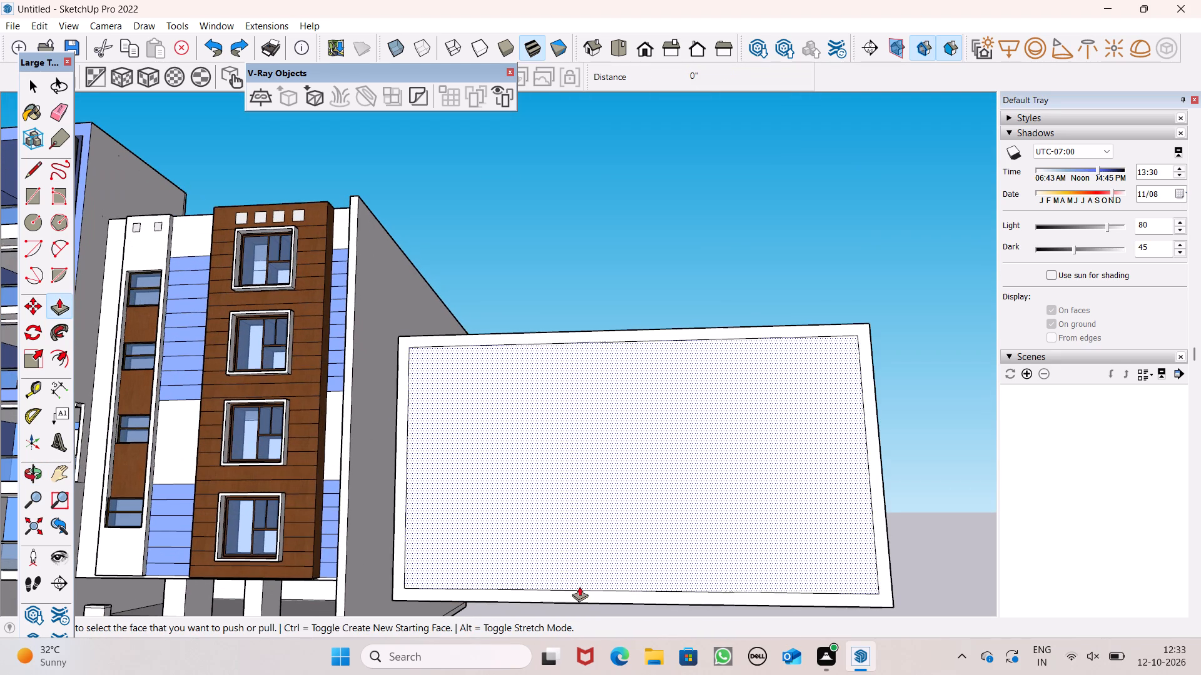
Push the slab's inner face back 6" through its full thickness to leave an open rectangular frame.
{"action": "left_click_drag", "start_coordinate": [559, 555], "coordinate": [613, 547]}
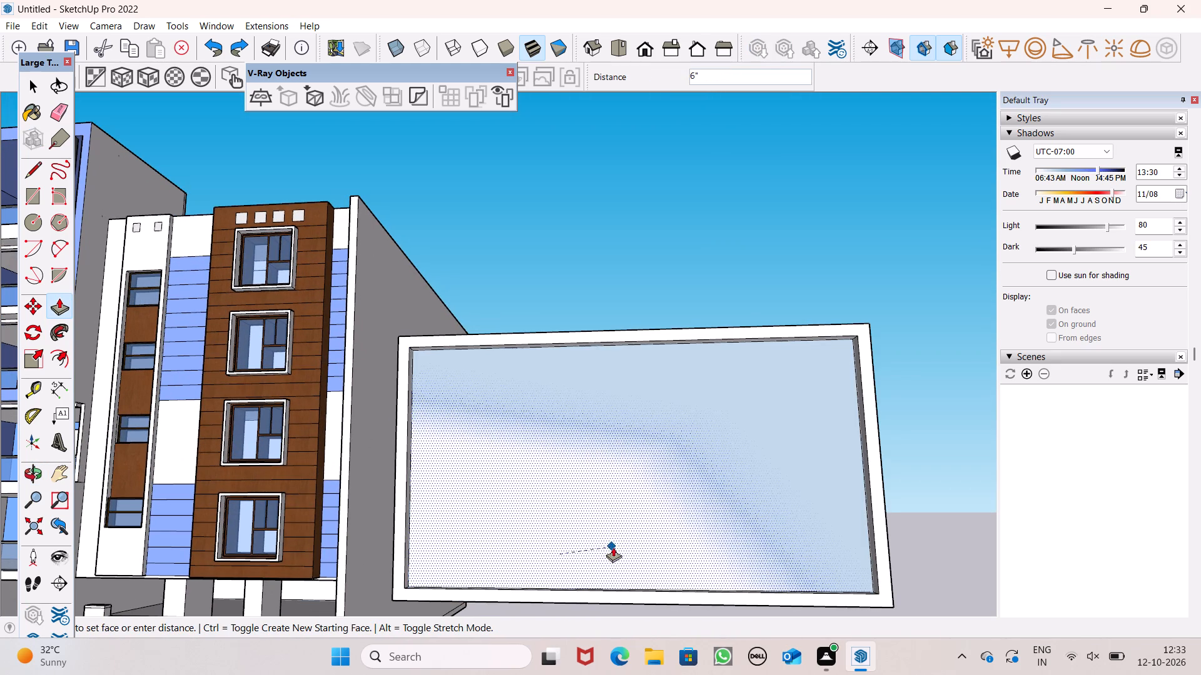
{"action": "scroll", "coordinate": [529, 522], "scroll_direction": "down", "scroll_amount": 1}
{"action": "key", "text": "space"}
Examine the open frame and its position relative to the building from the front and the side.
{"action": "scroll", "coordinate": [529, 522], "scroll_direction": "down", "scroll_amount": 4}
{"action": "middle_click_drag", "start_coordinate": [564, 546], "coordinate": [475, 591]}
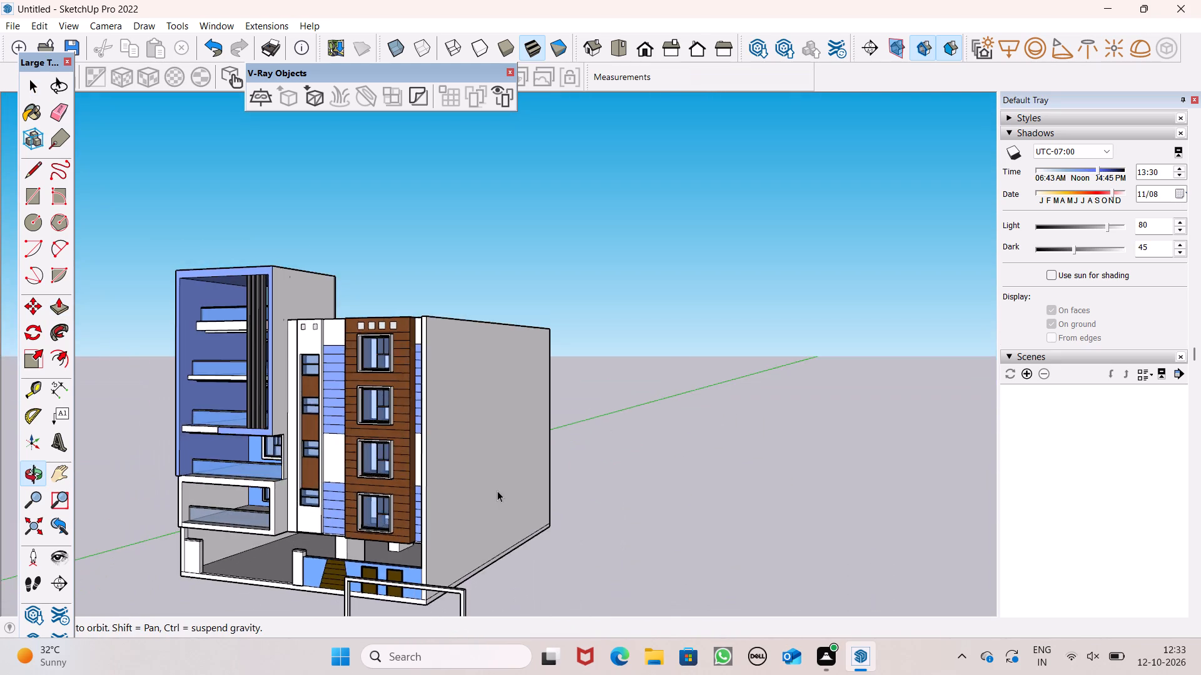
{"action": "scroll", "coordinate": [533, 462], "scroll_direction": "down", "scroll_amount": 7}
{"action": "middle_click_drag", "start_coordinate": [509, 536], "coordinate": [98, 609]}
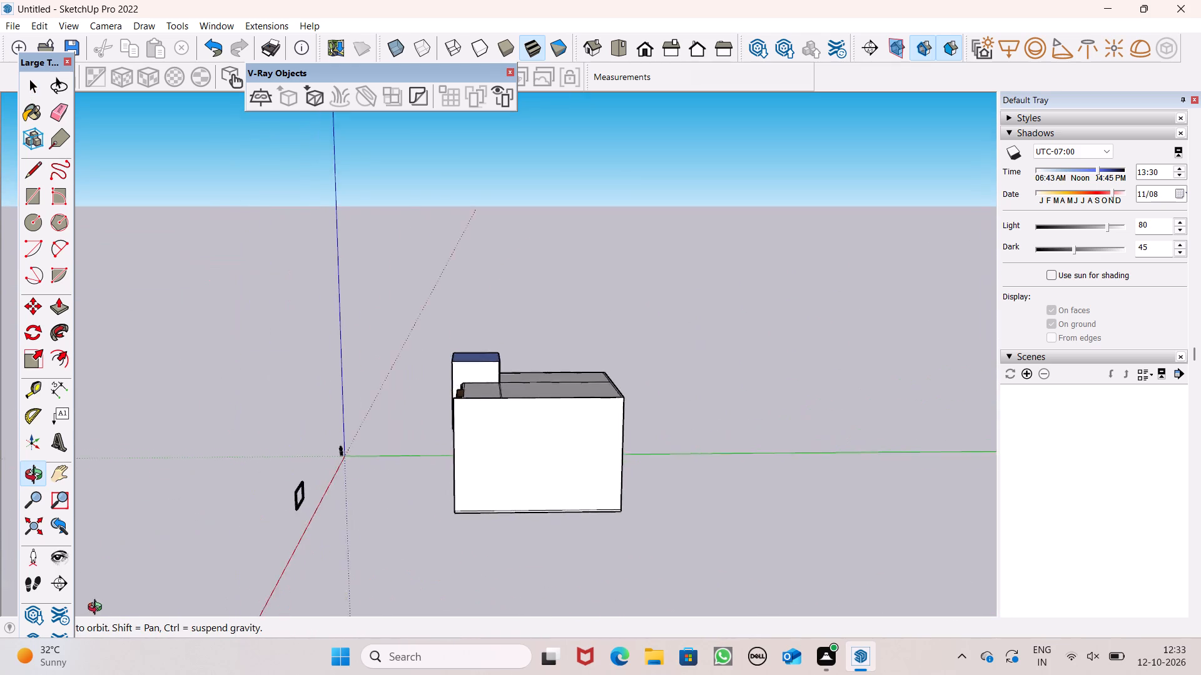
{"action": "middle_click_drag", "start_coordinate": [98, 609], "coordinate": [94, 606]}
{"action": "scroll", "coordinate": [277, 485], "scroll_direction": "up", "scroll_amount": 16}
{"action": "middle_click_drag", "start_coordinate": [59, 583], "coordinate": [19, 583]}
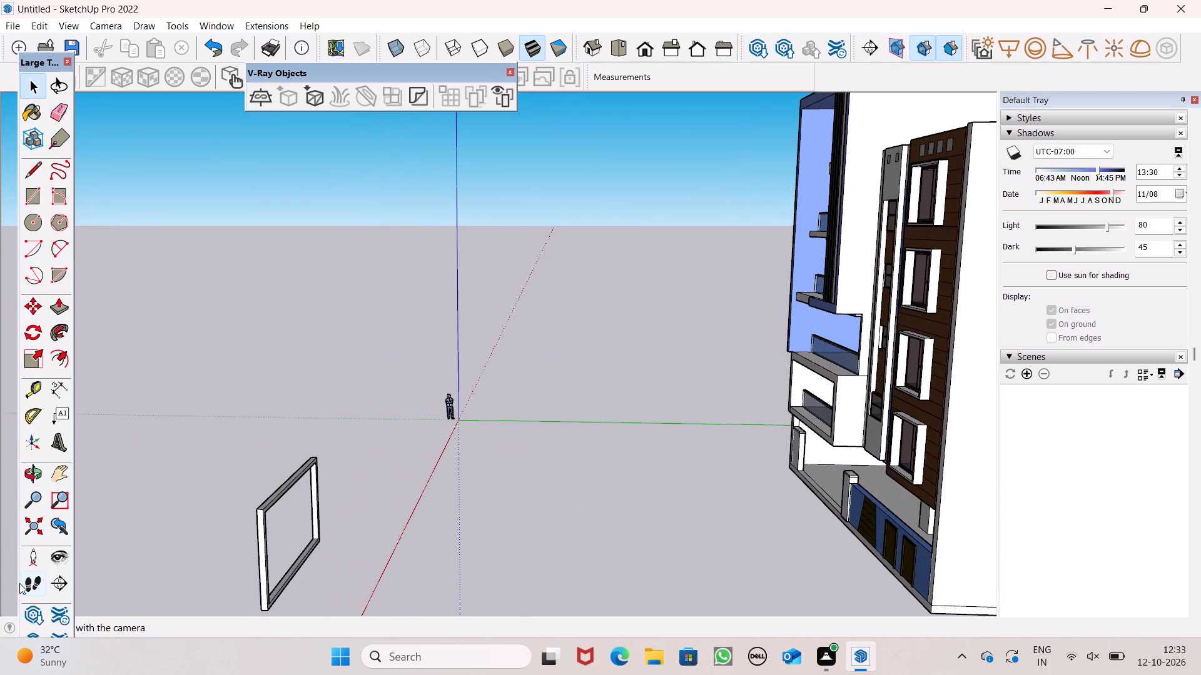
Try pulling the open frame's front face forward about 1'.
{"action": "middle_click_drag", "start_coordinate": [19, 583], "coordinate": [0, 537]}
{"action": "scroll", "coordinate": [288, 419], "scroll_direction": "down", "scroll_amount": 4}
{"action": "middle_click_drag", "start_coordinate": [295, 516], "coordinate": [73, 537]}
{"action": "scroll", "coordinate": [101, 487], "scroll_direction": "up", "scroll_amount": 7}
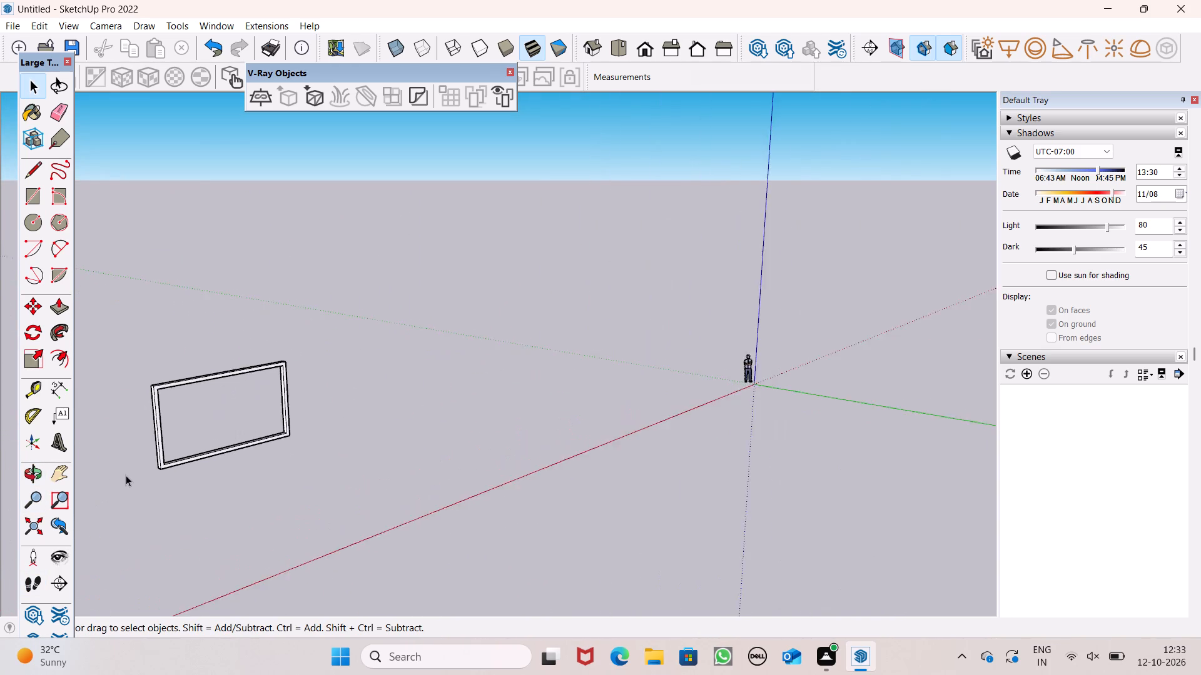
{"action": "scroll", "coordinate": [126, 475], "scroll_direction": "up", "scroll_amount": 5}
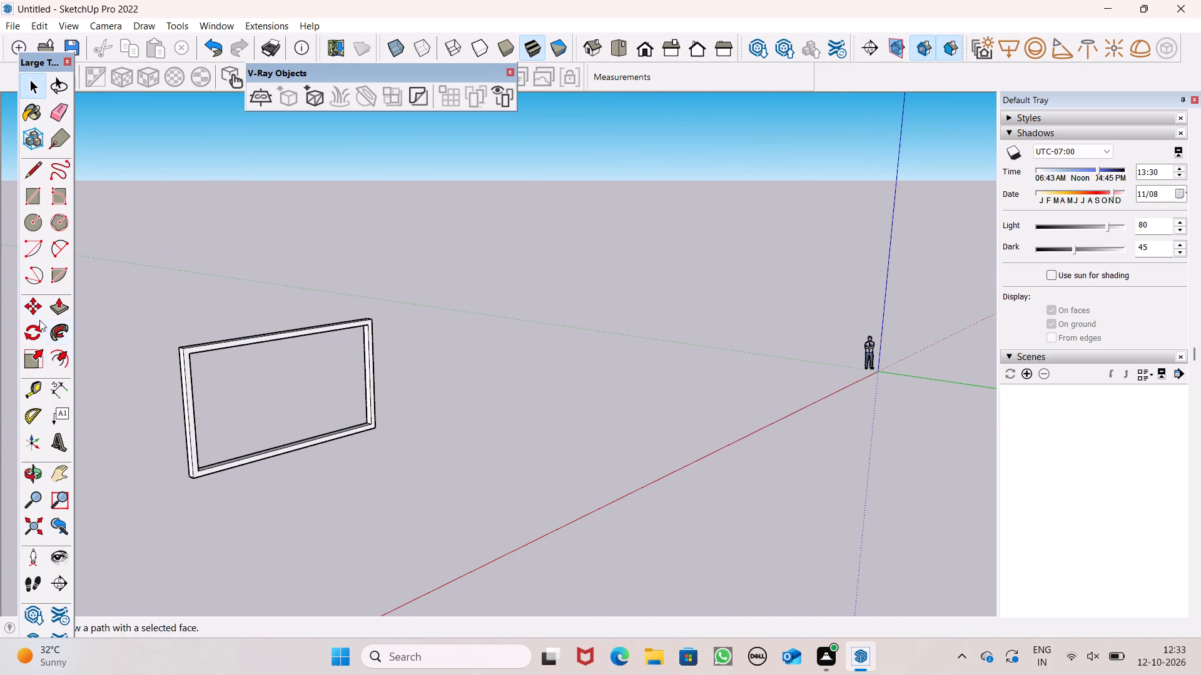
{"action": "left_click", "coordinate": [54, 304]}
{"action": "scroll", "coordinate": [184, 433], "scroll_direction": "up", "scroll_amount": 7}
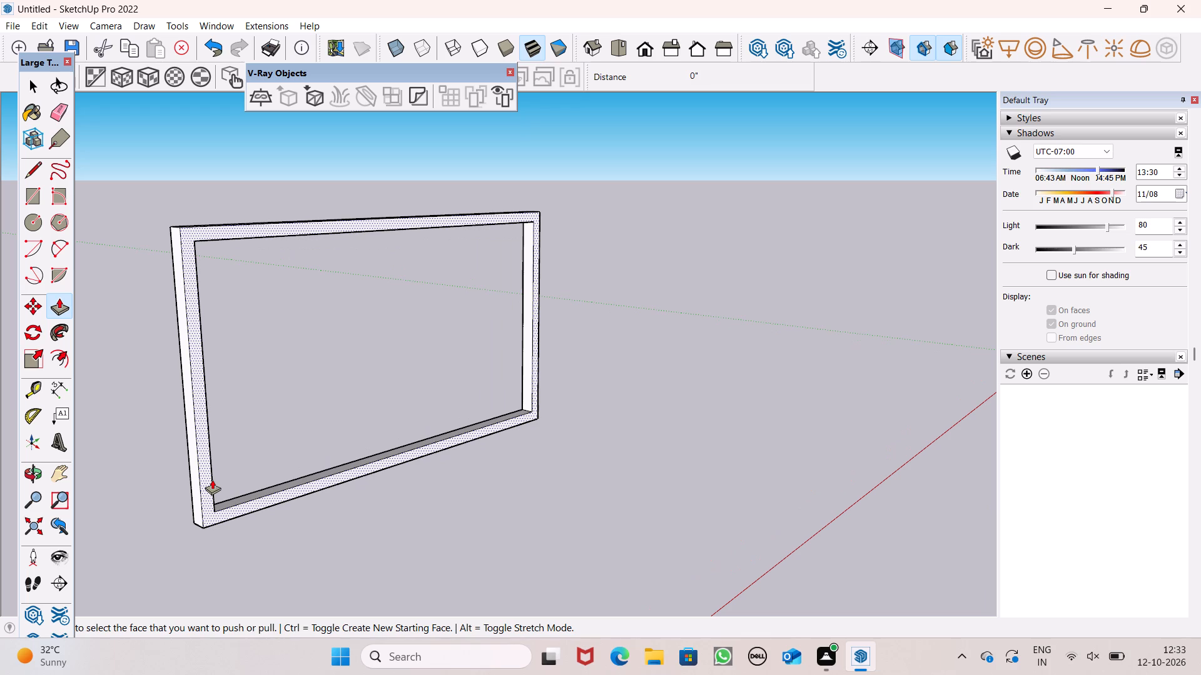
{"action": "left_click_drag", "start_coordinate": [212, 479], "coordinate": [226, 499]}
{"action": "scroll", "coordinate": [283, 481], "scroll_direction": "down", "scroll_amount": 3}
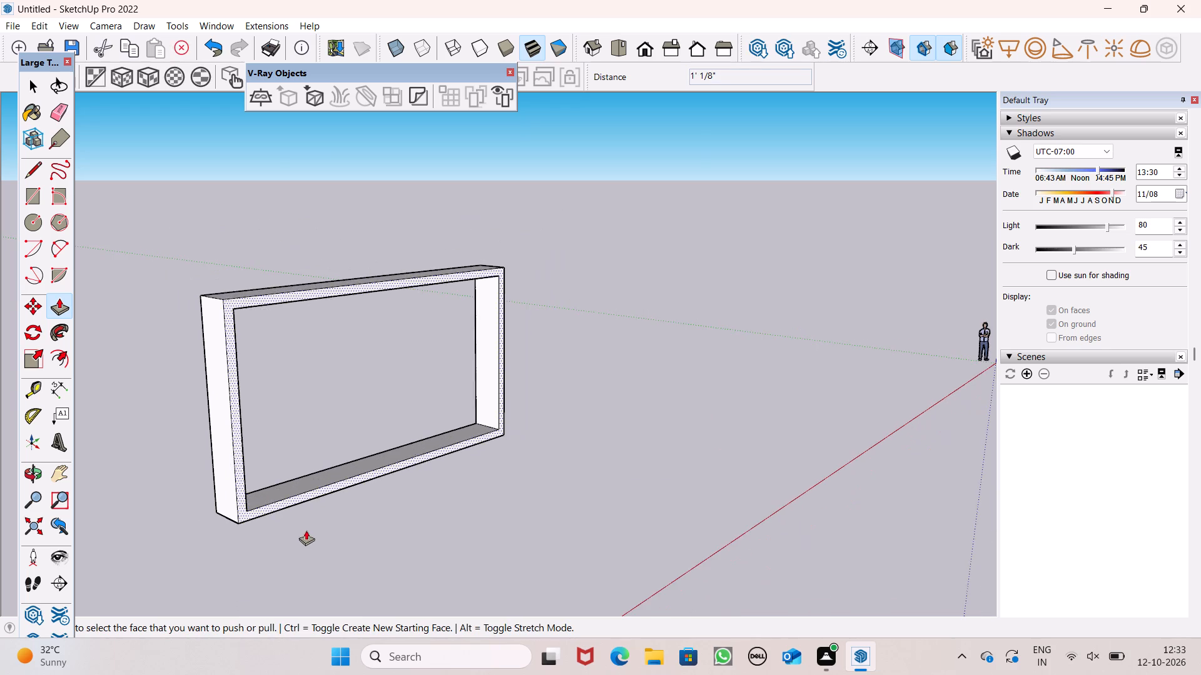
Push the frame's front face back in and pull it only about 3/4" forward.
{"action": "scroll", "coordinate": [297, 531], "scroll_direction": "up", "scroll_amount": 6}
{"action": "scroll", "coordinate": [192, 492], "scroll_direction": "down", "scroll_amount": 6}
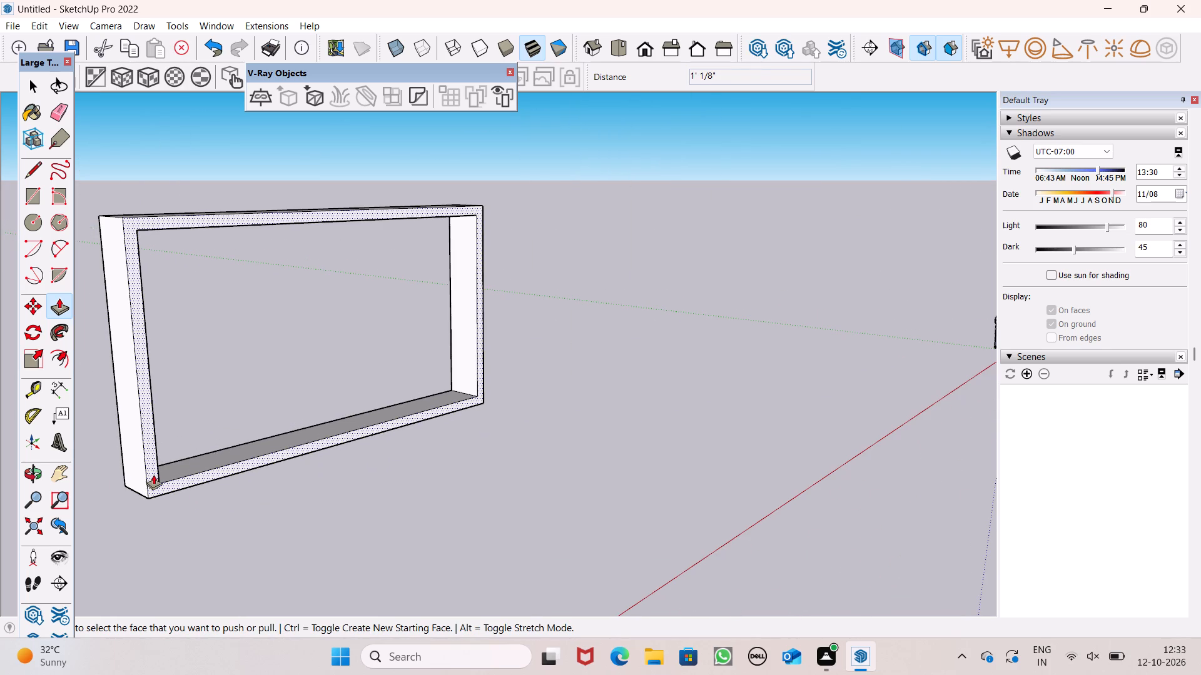
{"action": "left_click_drag", "start_coordinate": [154, 474], "coordinate": [142, 467]}
{"action": "left_click", "coordinate": [142, 467]}
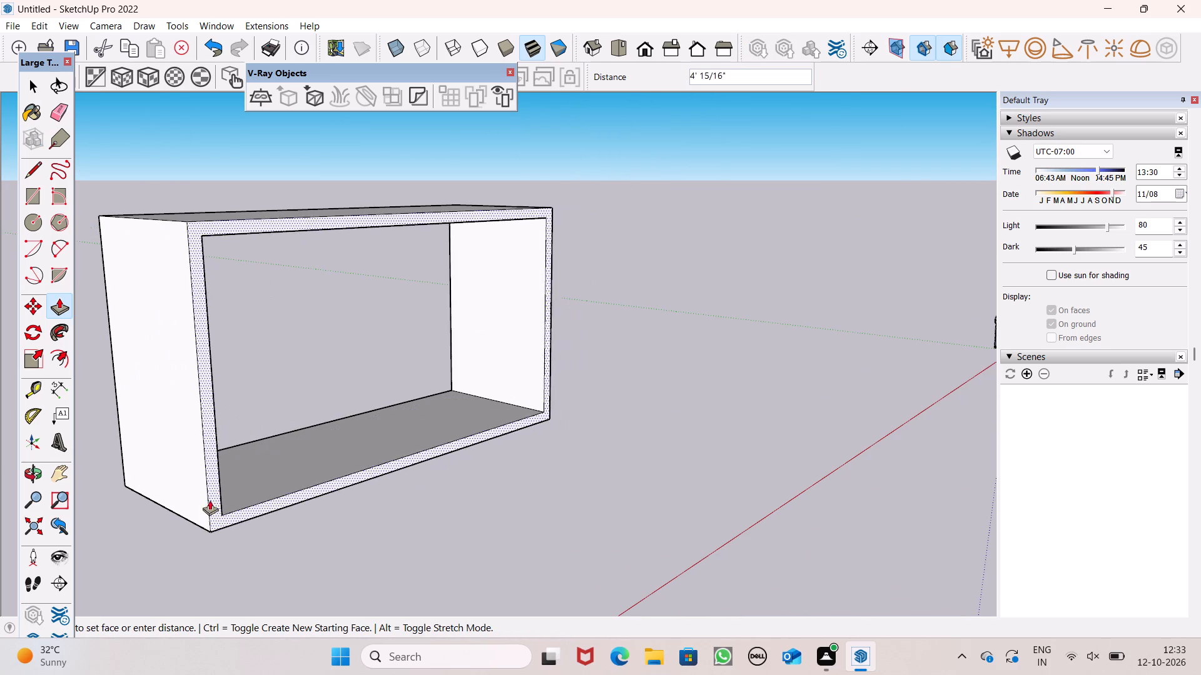
{"action": "left_click", "coordinate": [135, 476]}
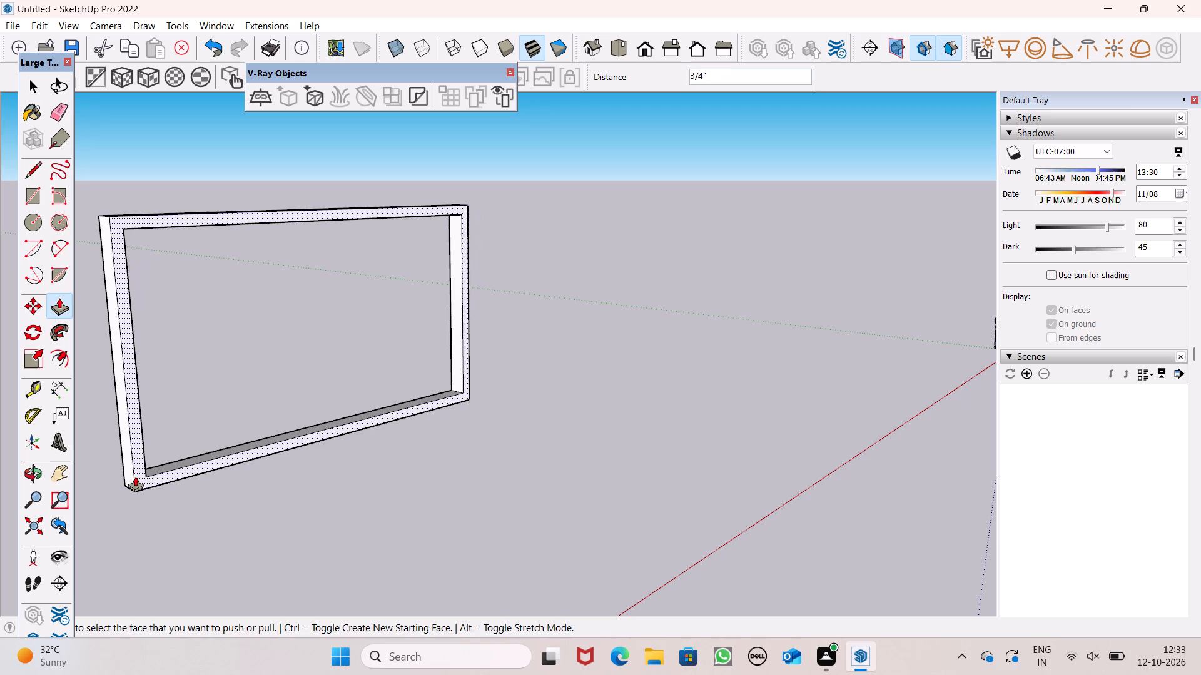
{"action": "key", "text": "space"}
Examine the open frame's proportions and placement relative to the building from several angles.
{"action": "scroll", "coordinate": [248, 491], "scroll_direction": "down", "scroll_amount": 1}
{"action": "middle_click_drag", "start_coordinate": [230, 552], "coordinate": [684, 506]}
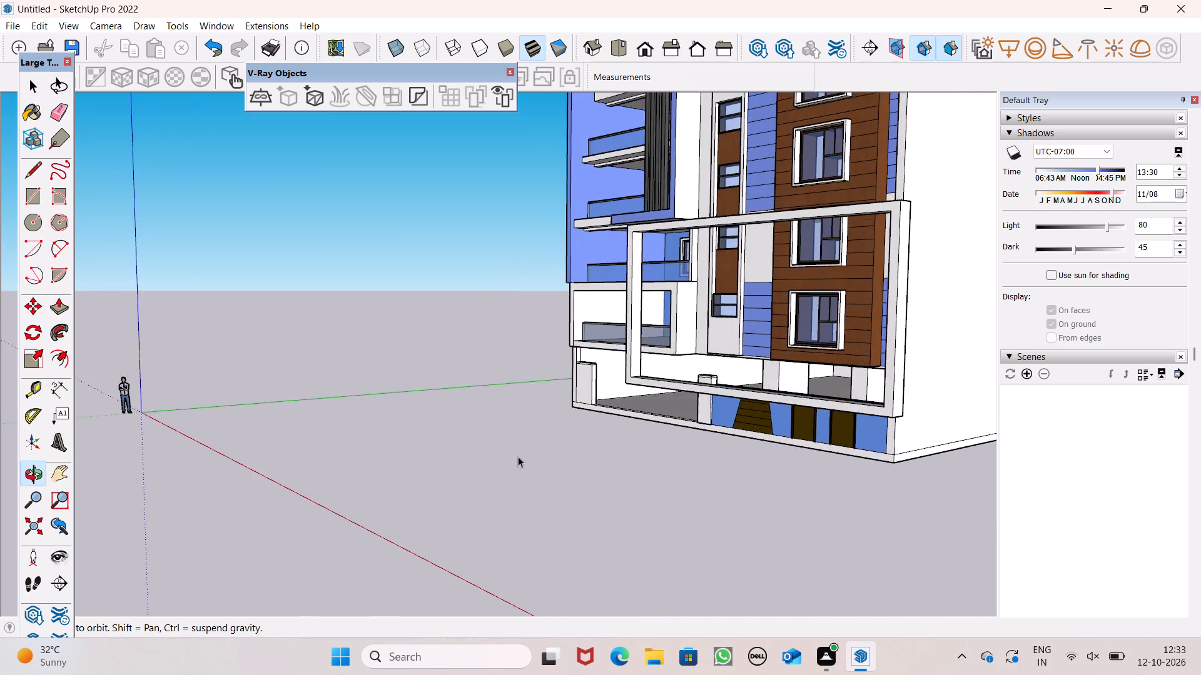
{"action": "scroll", "coordinate": [512, 456], "scroll_direction": "down", "scroll_amount": 2}
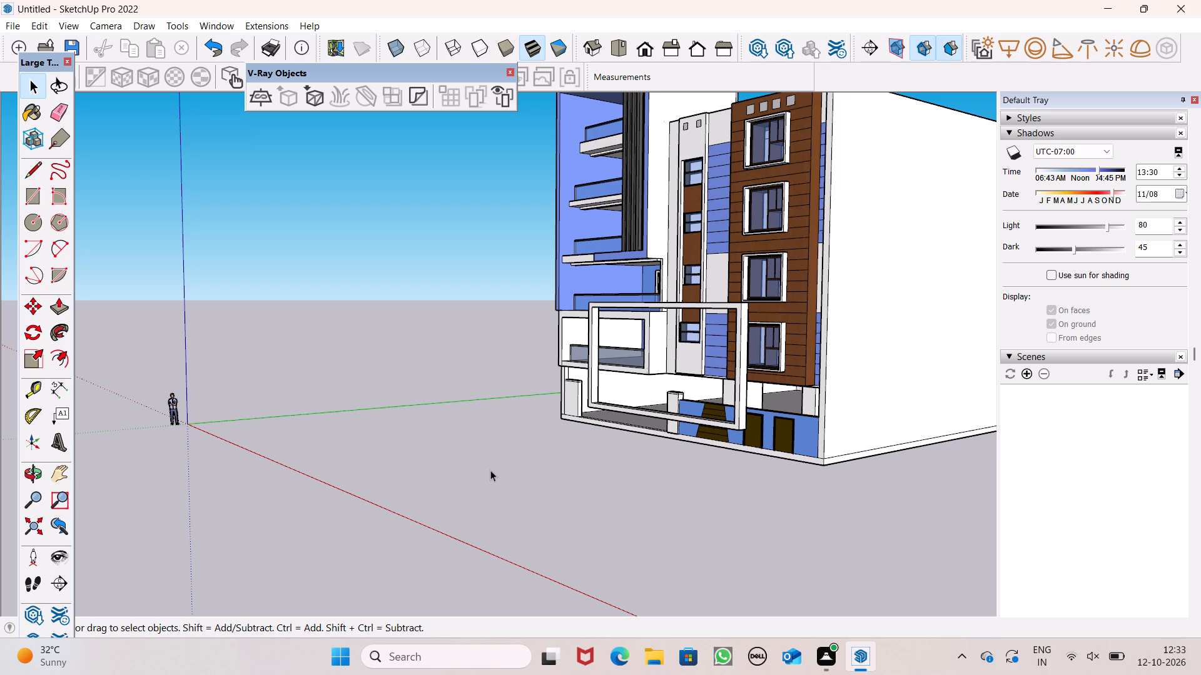
{"action": "middle_click_drag", "start_coordinate": [515, 514], "coordinate": [823, 615]}
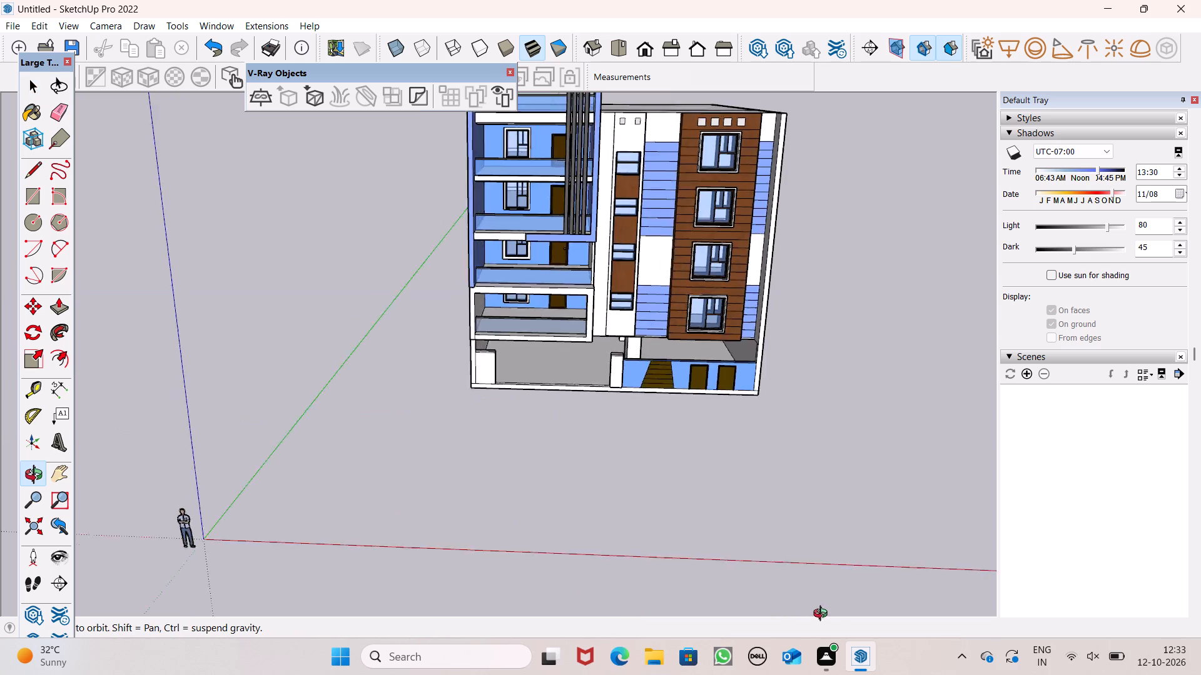
{"action": "middle_click_drag", "start_coordinate": [823, 615], "coordinate": [845, 621]}
{"action": "scroll", "coordinate": [473, 377], "scroll_direction": "down", "scroll_amount": 5}
{"action": "scroll", "coordinate": [415, 398], "scroll_direction": "down", "scroll_amount": 2}
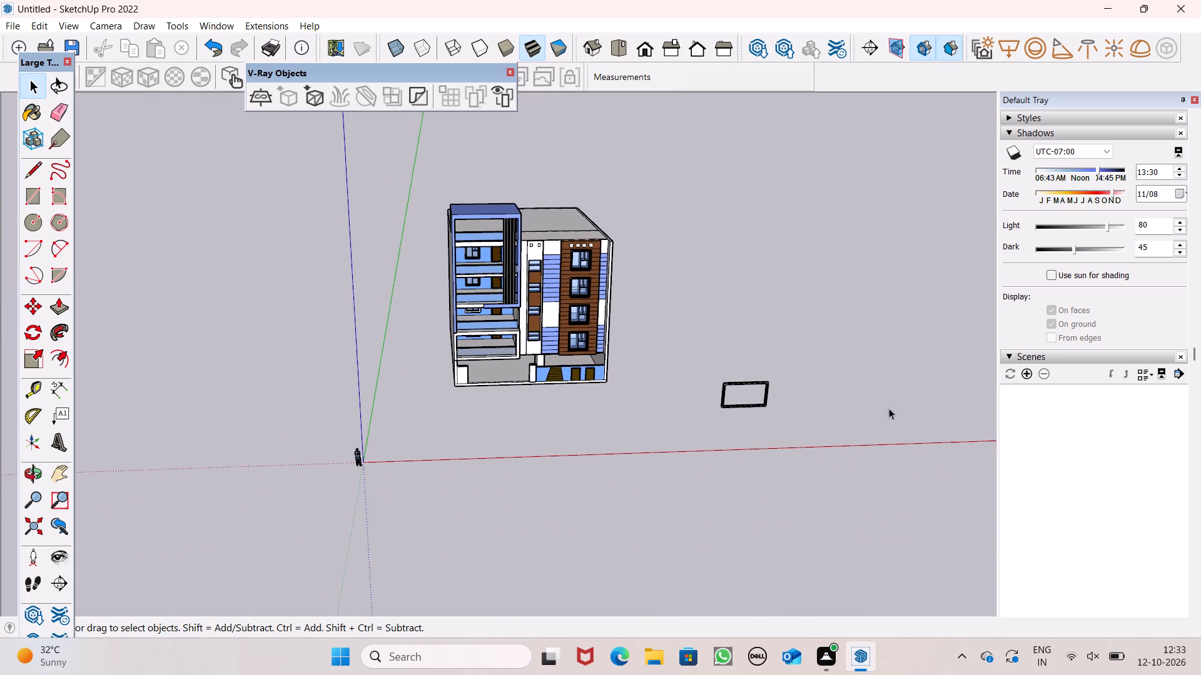
{"action": "scroll", "coordinate": [905, 404], "scroll_direction": "up", "scroll_amount": 4}
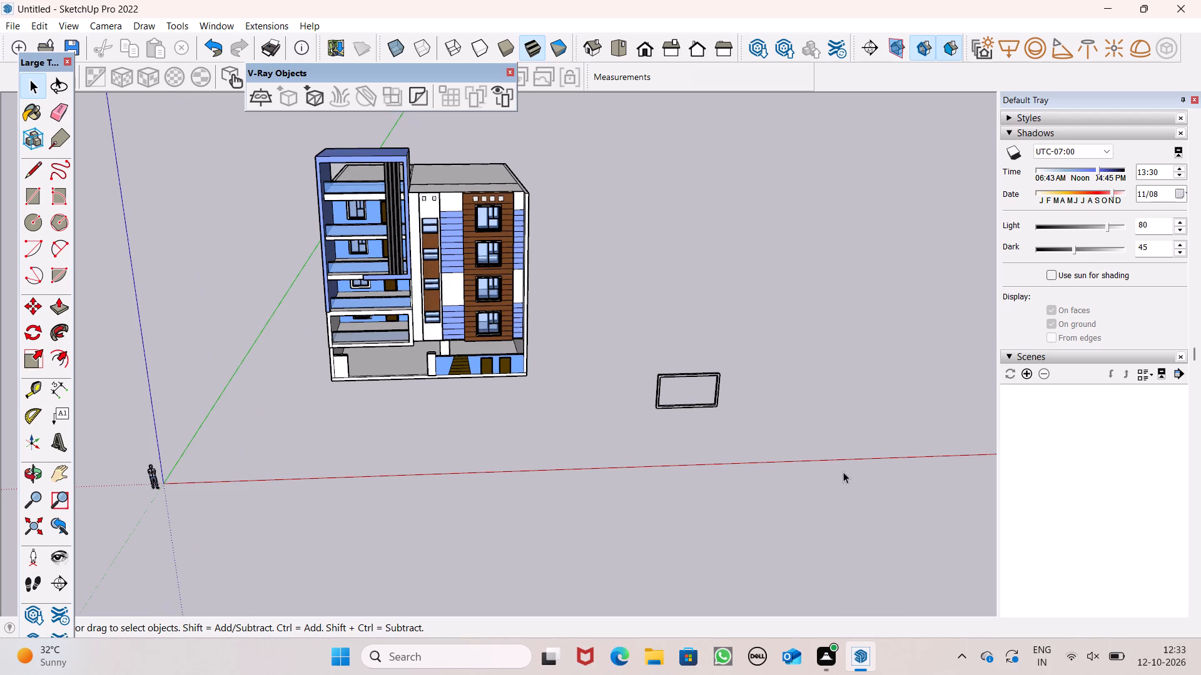
{"action": "scroll", "coordinate": [831, 459], "scroll_direction": "up", "scroll_amount": 8}
{"action": "scroll", "coordinate": [662, 371], "scroll_direction": "up", "scroll_amount": 1}
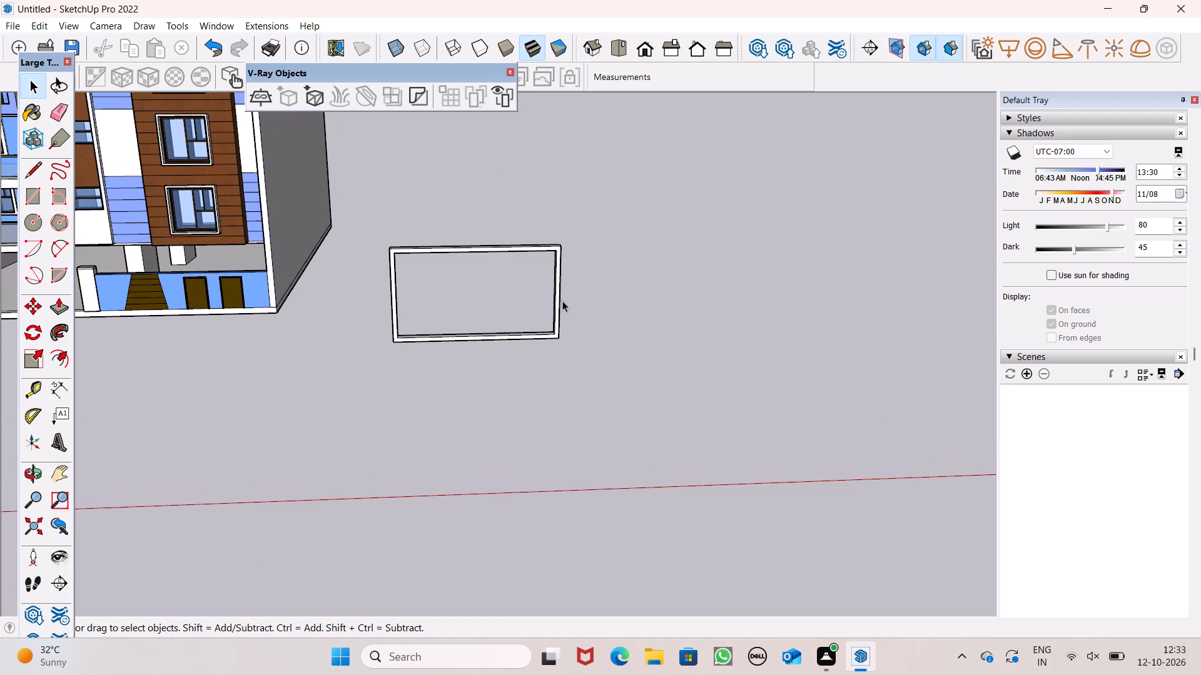
{"action": "scroll", "coordinate": [509, 206], "scroll_direction": "up", "scroll_amount": 2}
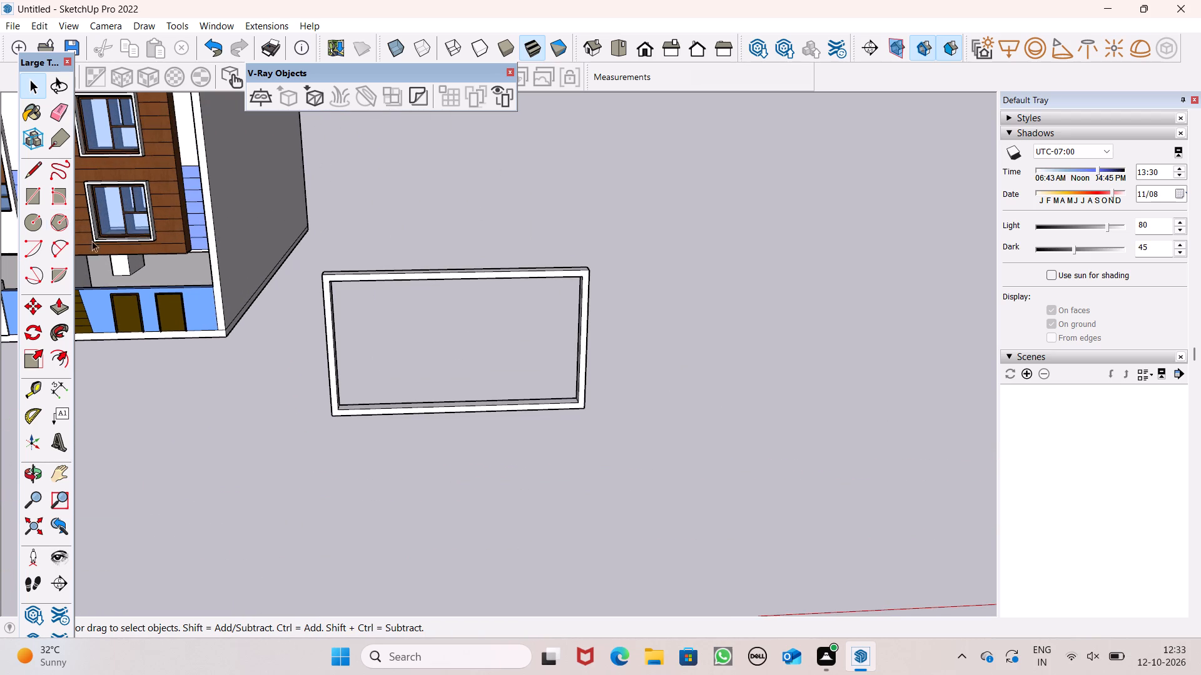
Draw a rectangle about 6 3/4" by 8 1/4" across the frame's bottom inner face, near the corner closest to the building.
{"action": "left_click", "coordinate": [23, 206]}
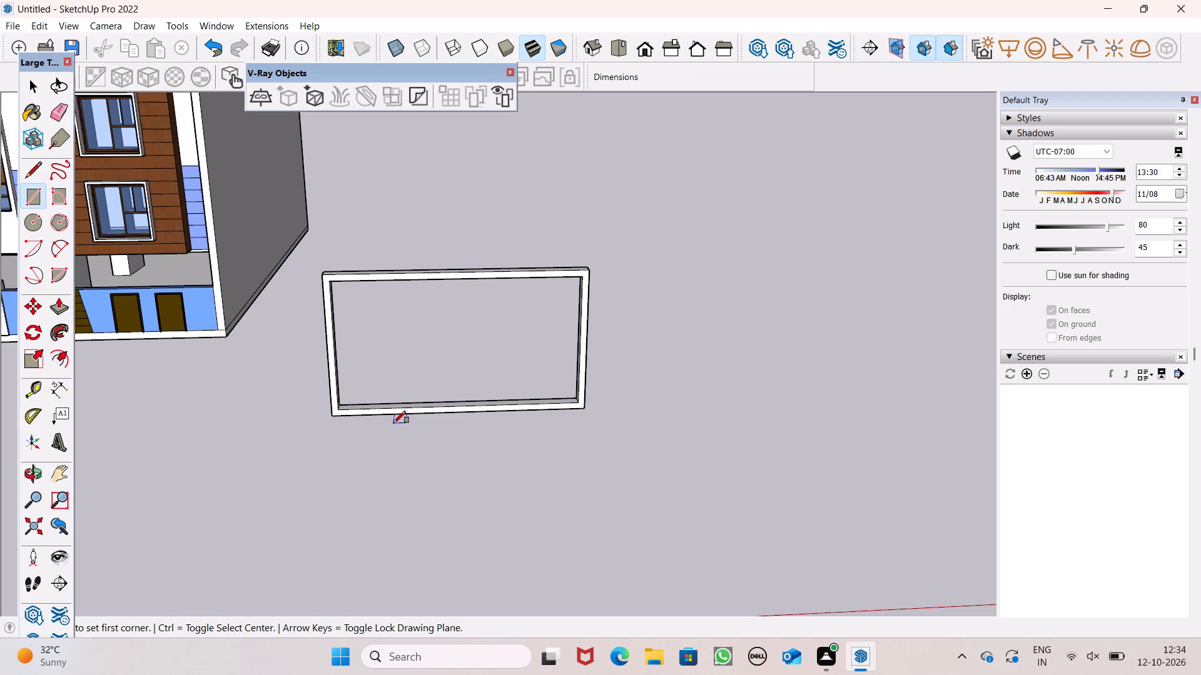
{"action": "middle_click_drag", "start_coordinate": [395, 423], "coordinate": [363, 506]}
{"action": "scroll", "coordinate": [408, 389], "scroll_direction": "down", "scroll_amount": 5}
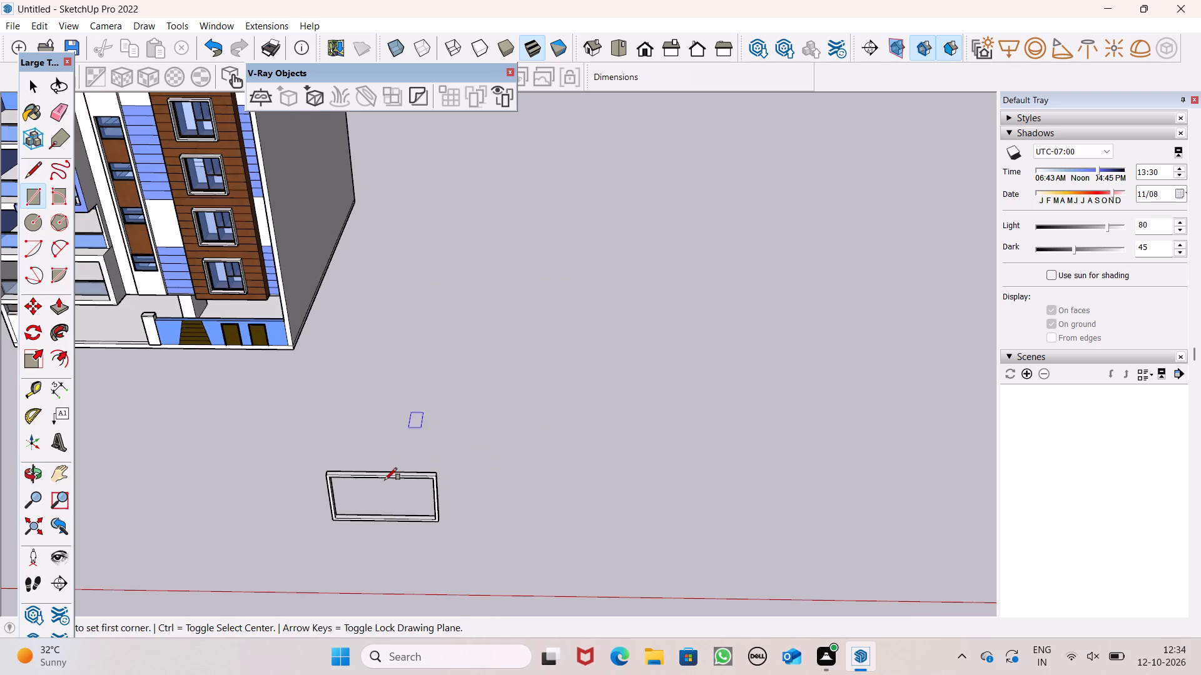
{"action": "scroll", "coordinate": [342, 553], "scroll_direction": "up", "scroll_amount": 8}
{"action": "scroll", "coordinate": [318, 466], "scroll_direction": "up", "scroll_amount": 15}
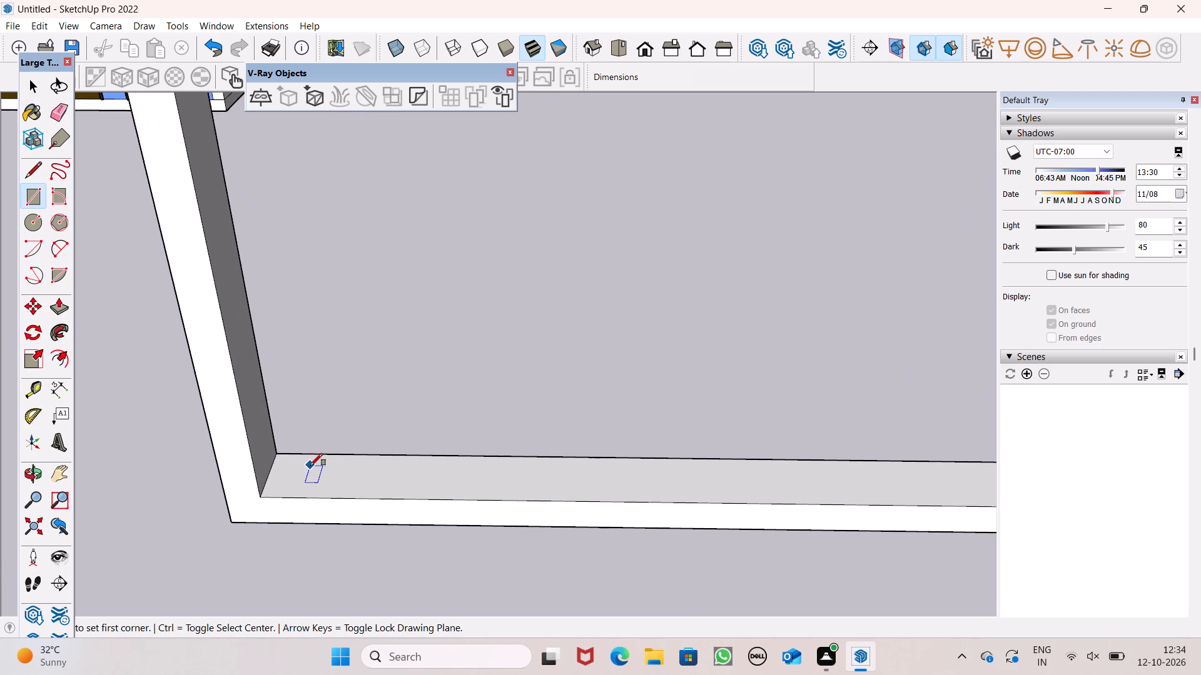
{"action": "left_click", "coordinate": [342, 455]}
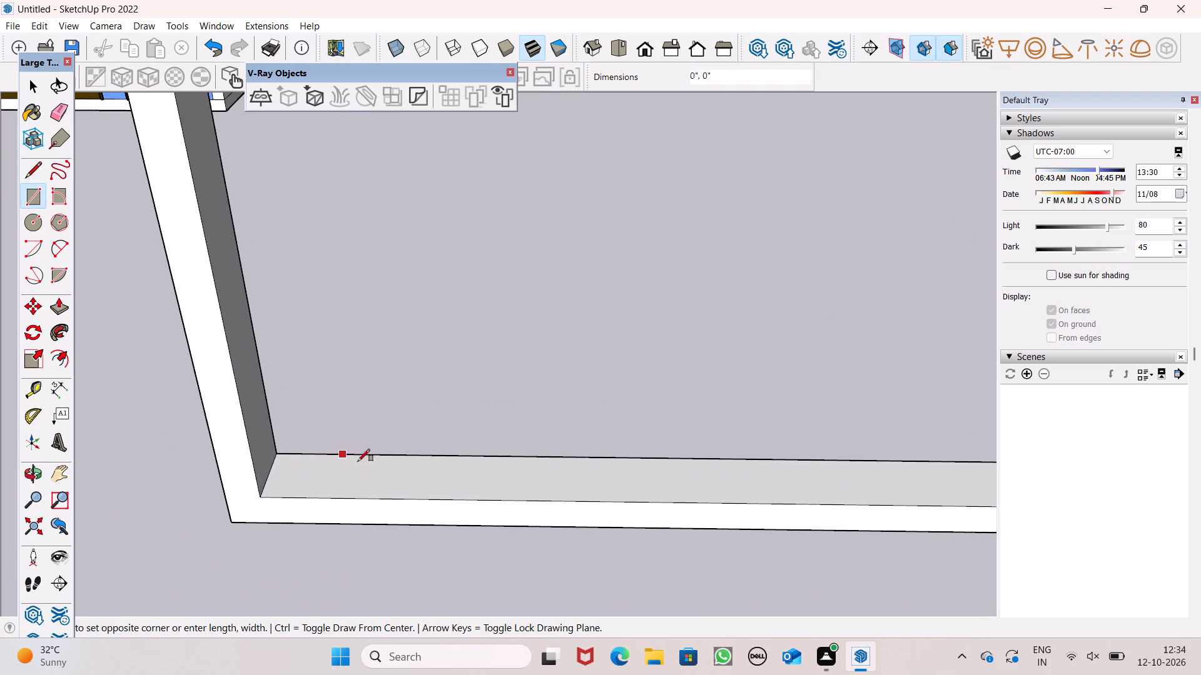
{"action": "left_click", "coordinate": [385, 499]}
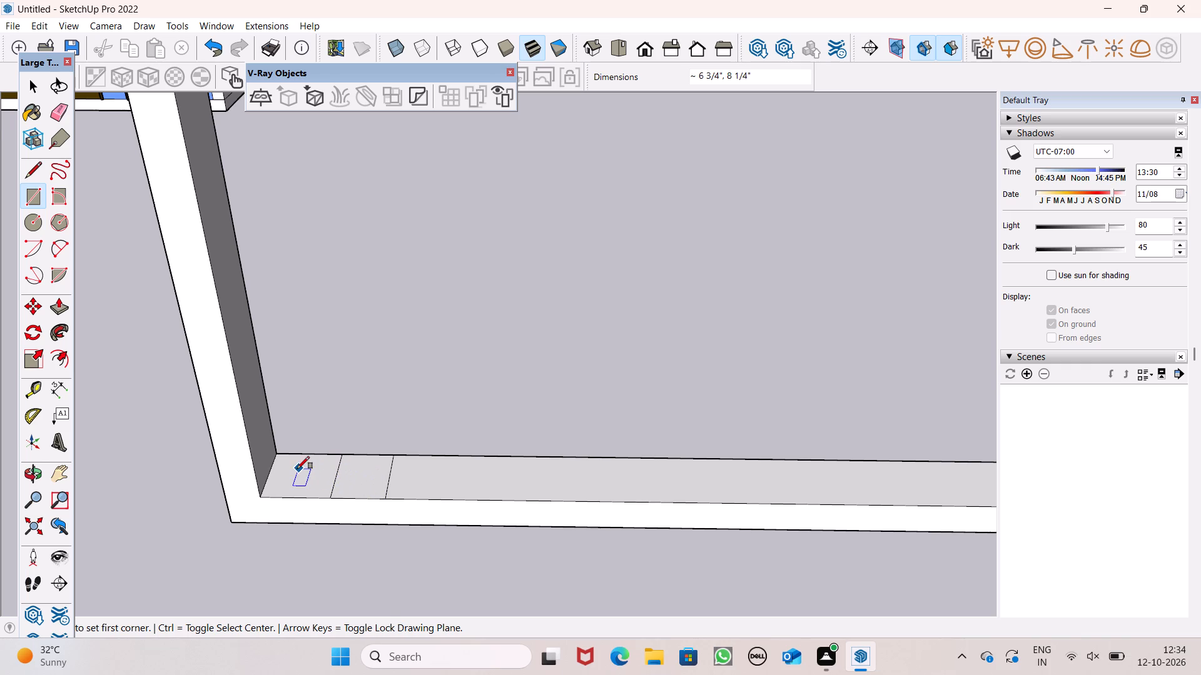
{"action": "key", "text": "space"}
Move the small rectangle a little farther from the corner along the frame's bottom inner face.
{"action": "scroll", "coordinate": [296, 468], "scroll_direction": "down", "scroll_amount": 5}
{"action": "double_click", "coordinate": [325, 474]}
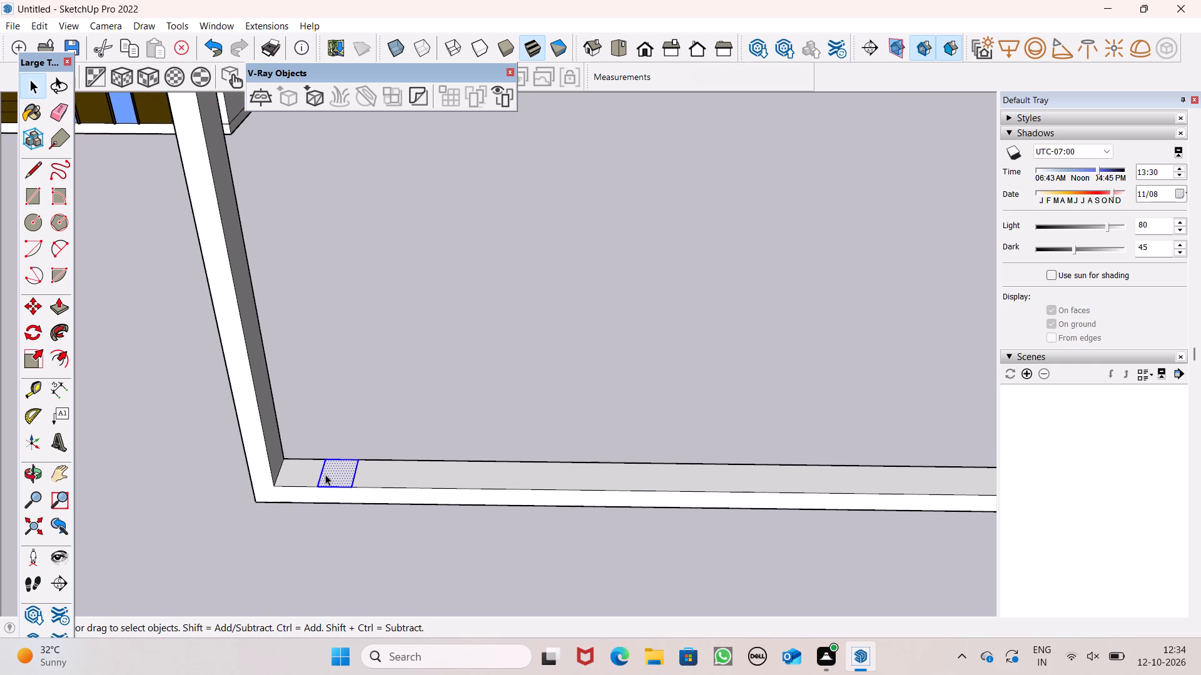
{"action": "key", "text": "m"}
{"action": "key", "text": "Return"}
{"action": "left_click_drag", "start_coordinate": [334, 475], "coordinate": [360, 476]}
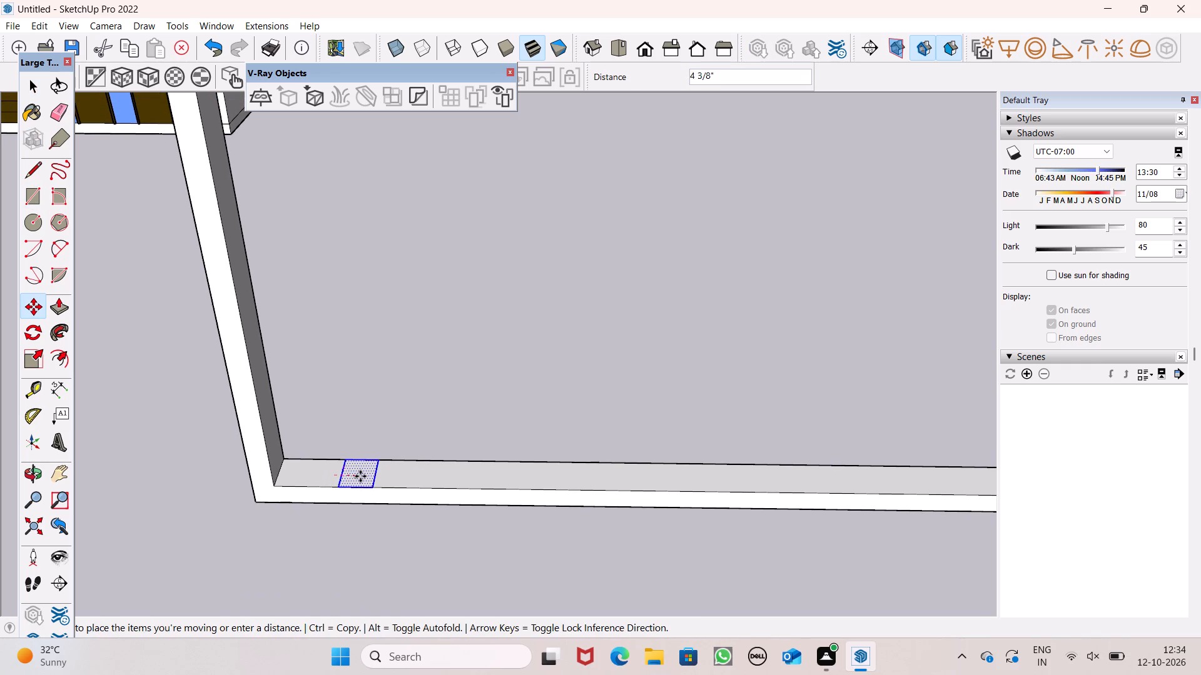
{"action": "left_click_drag", "start_coordinate": [360, 476], "coordinate": [382, 478]}
Copy the rectangle three times along the frame's bottom inner face, the last two spaced about 2' 8" and 3' 7 1/2" from the preceding copy.
{"action": "scroll", "coordinate": [332, 450], "scroll_direction": "down", "scroll_amount": 7}
{"action": "scroll", "coordinate": [376, 457], "scroll_direction": "up", "scroll_amount": 4}
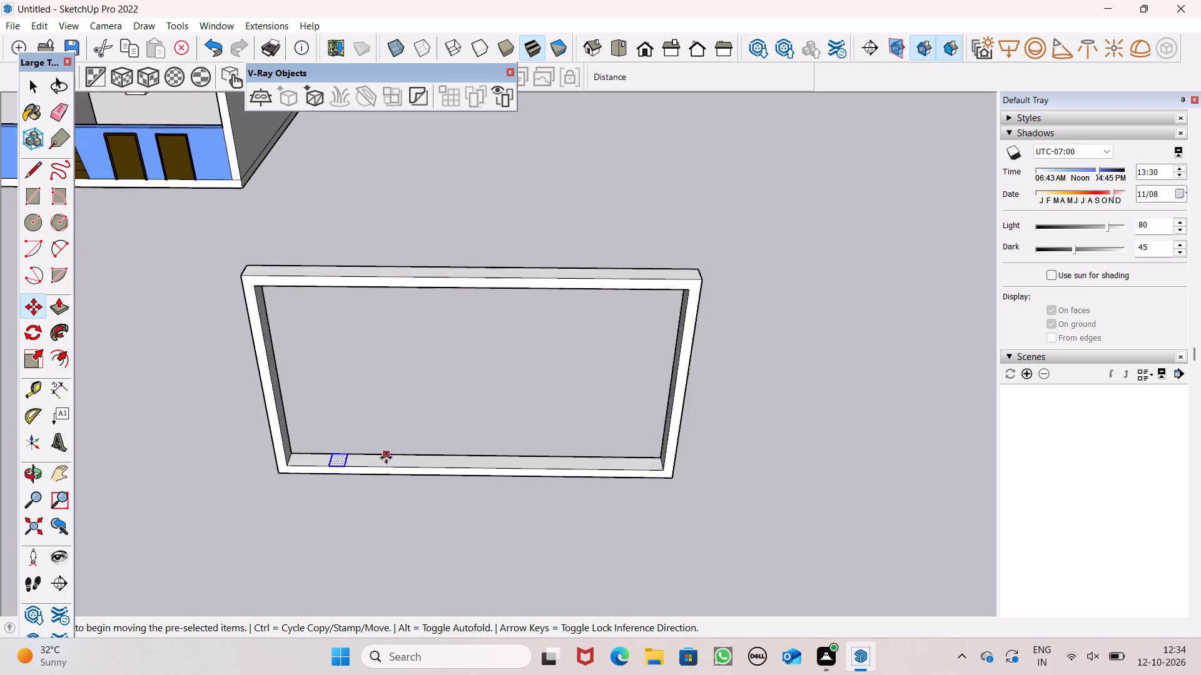
{"action": "scroll", "coordinate": [386, 457], "scroll_direction": "up", "scroll_amount": 4}
{"action": "left_click_drag", "start_coordinate": [307, 463], "coordinate": [386, 460]}
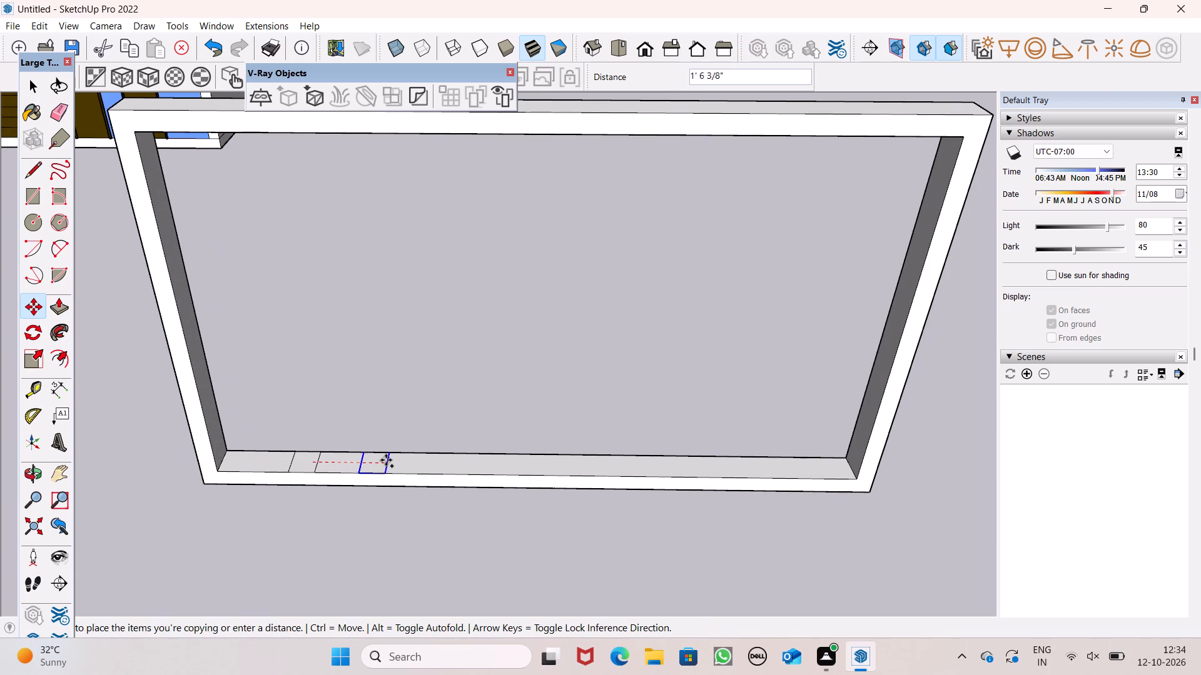
{"action": "left_click_drag", "start_coordinate": [386, 460], "coordinate": [411, 460]}
{"action": "left_click_drag", "start_coordinate": [411, 460], "coordinate": [462, 459]}
{"action": "left_click_drag", "start_coordinate": [453, 470], "coordinate": [473, 475]}
{"action": "left_click_drag", "start_coordinate": [467, 470], "coordinate": [507, 469]}
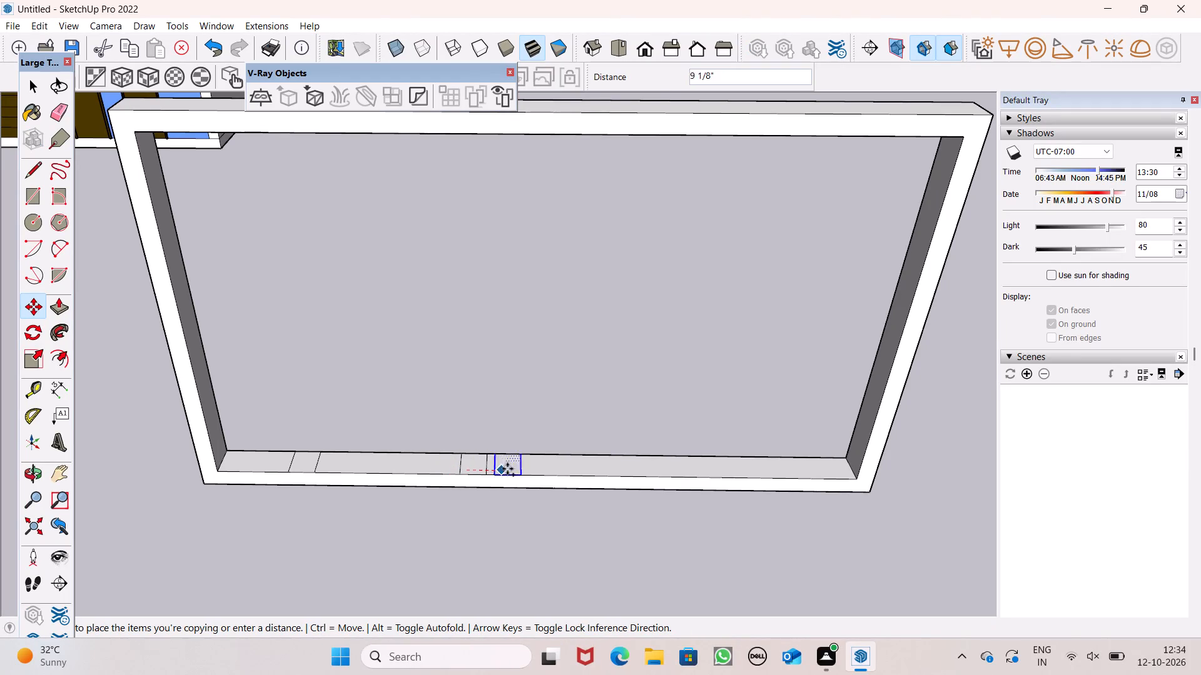
{"action": "left_click_drag", "start_coordinate": [507, 469], "coordinate": [593, 469]}
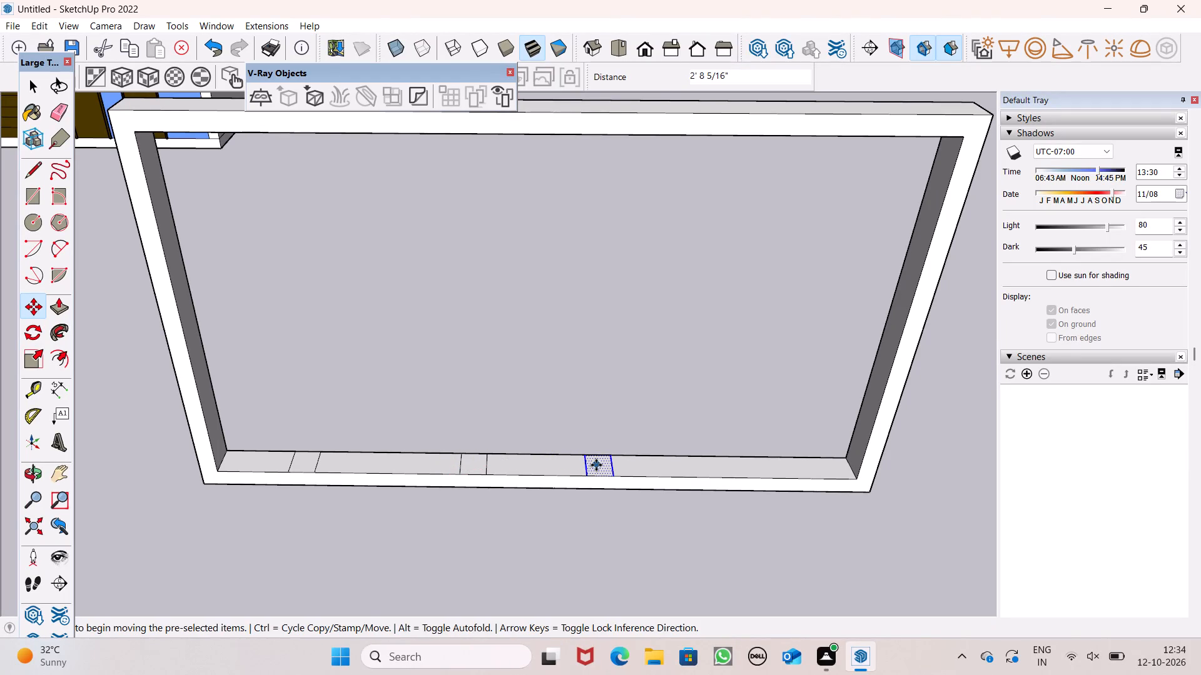
{"action": "left_click_drag", "start_coordinate": [596, 465], "coordinate": [767, 467]}
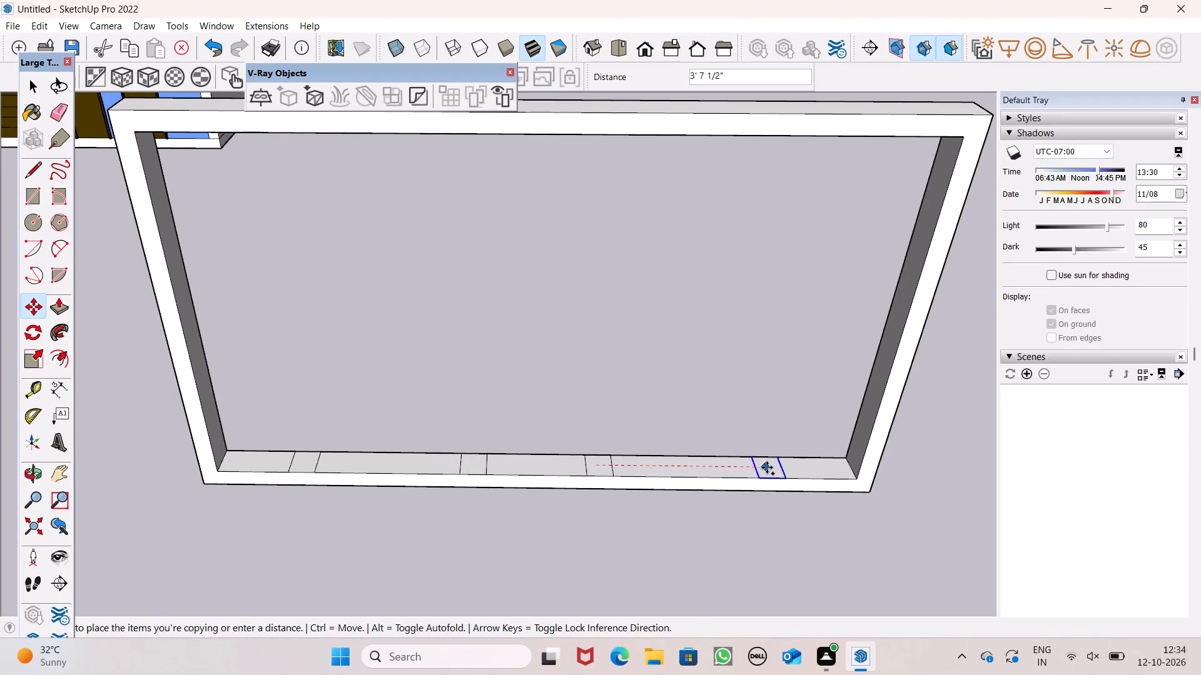
{"action": "left_click_drag", "start_coordinate": [767, 467], "coordinate": [768, 468]}
{"action": "key", "text": "space"}
{"action": "left_click", "coordinate": [663, 561]}
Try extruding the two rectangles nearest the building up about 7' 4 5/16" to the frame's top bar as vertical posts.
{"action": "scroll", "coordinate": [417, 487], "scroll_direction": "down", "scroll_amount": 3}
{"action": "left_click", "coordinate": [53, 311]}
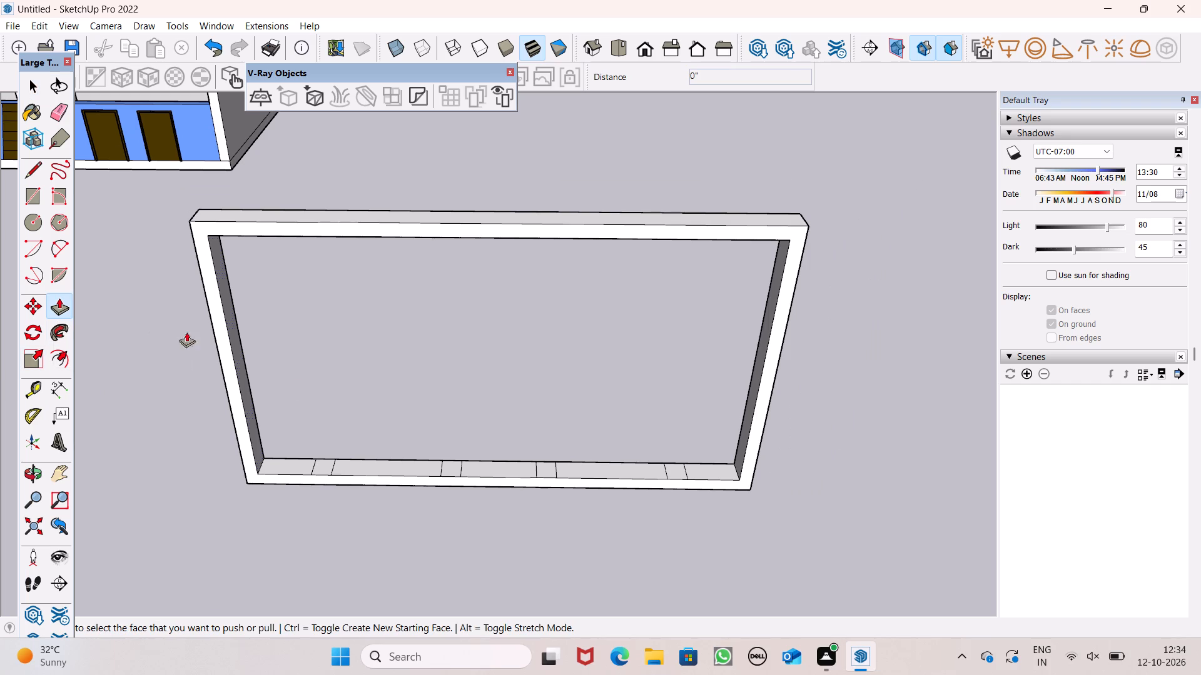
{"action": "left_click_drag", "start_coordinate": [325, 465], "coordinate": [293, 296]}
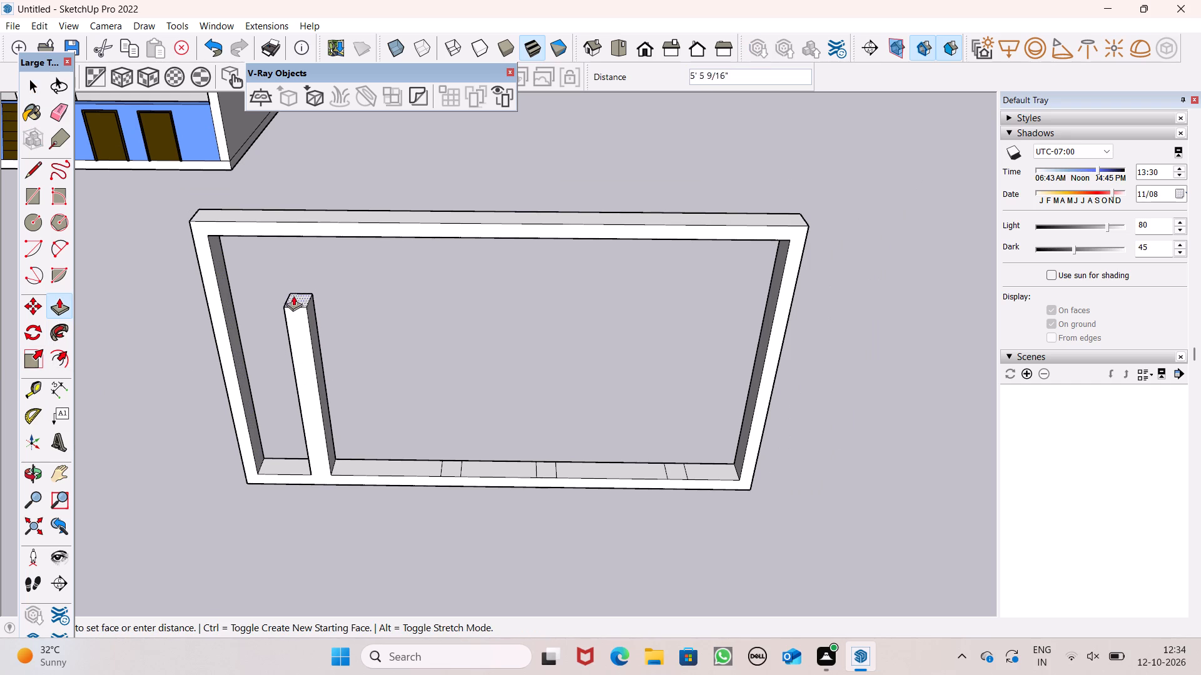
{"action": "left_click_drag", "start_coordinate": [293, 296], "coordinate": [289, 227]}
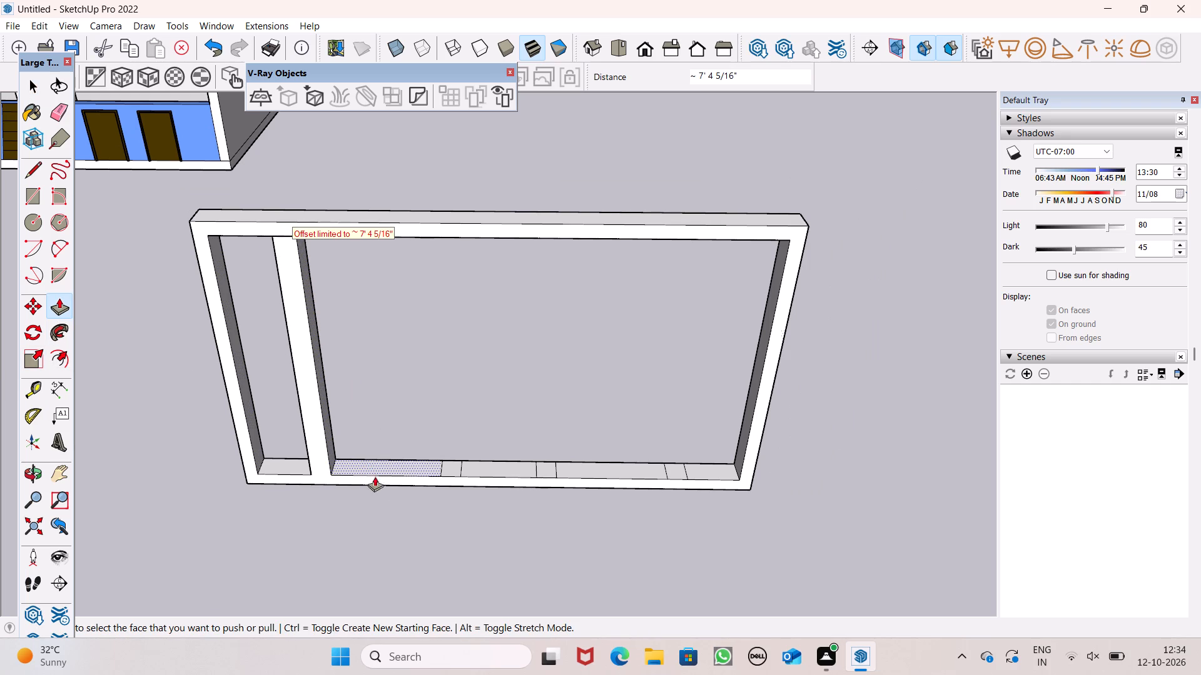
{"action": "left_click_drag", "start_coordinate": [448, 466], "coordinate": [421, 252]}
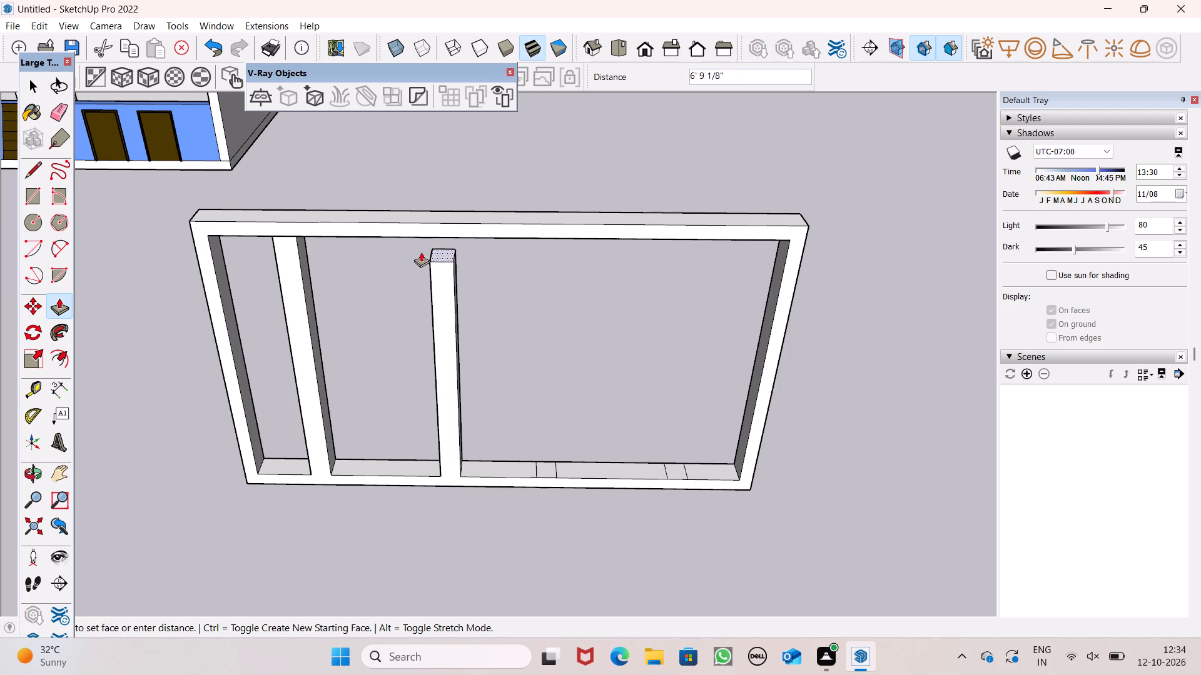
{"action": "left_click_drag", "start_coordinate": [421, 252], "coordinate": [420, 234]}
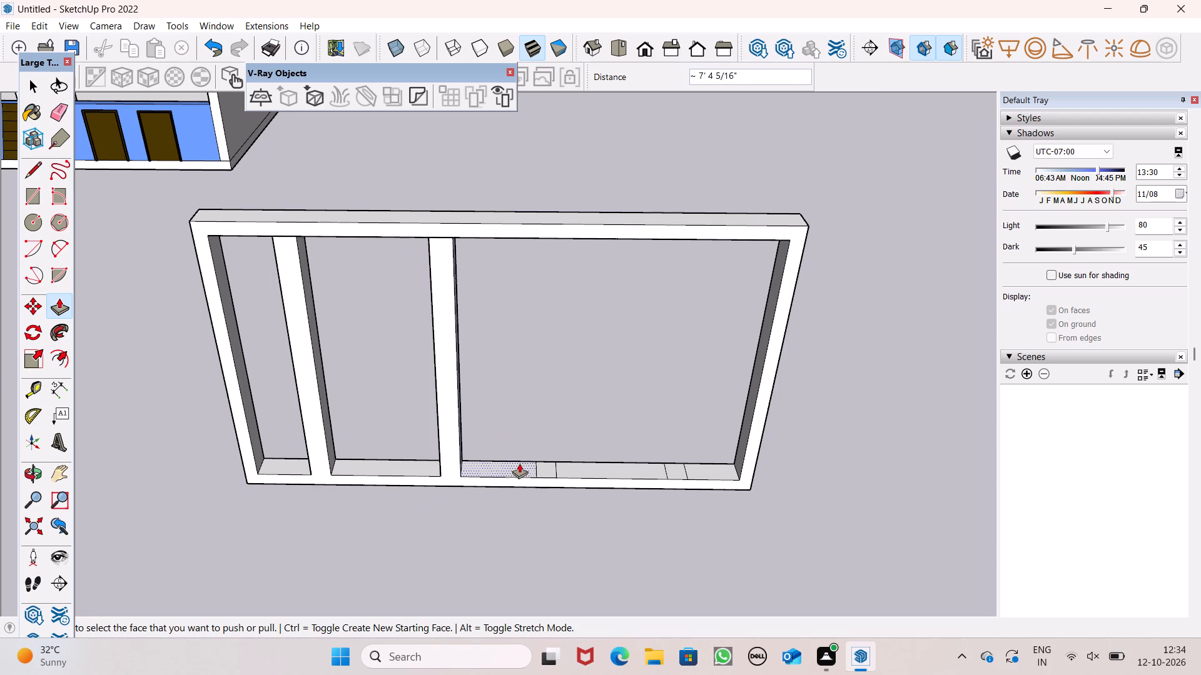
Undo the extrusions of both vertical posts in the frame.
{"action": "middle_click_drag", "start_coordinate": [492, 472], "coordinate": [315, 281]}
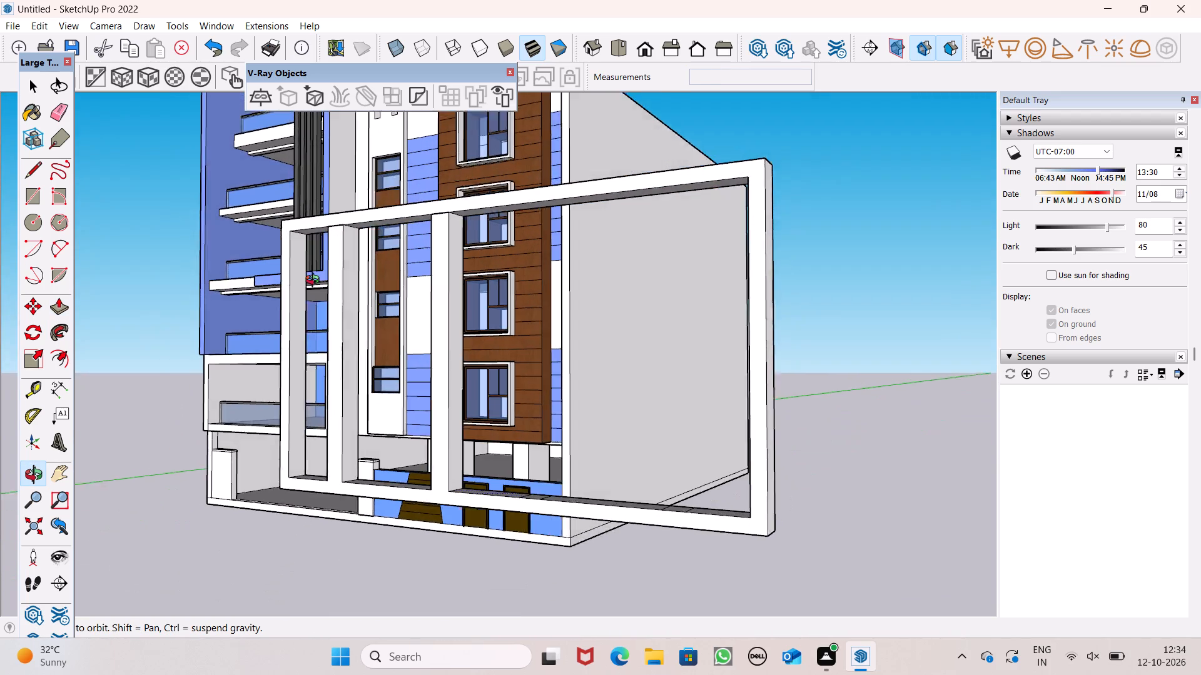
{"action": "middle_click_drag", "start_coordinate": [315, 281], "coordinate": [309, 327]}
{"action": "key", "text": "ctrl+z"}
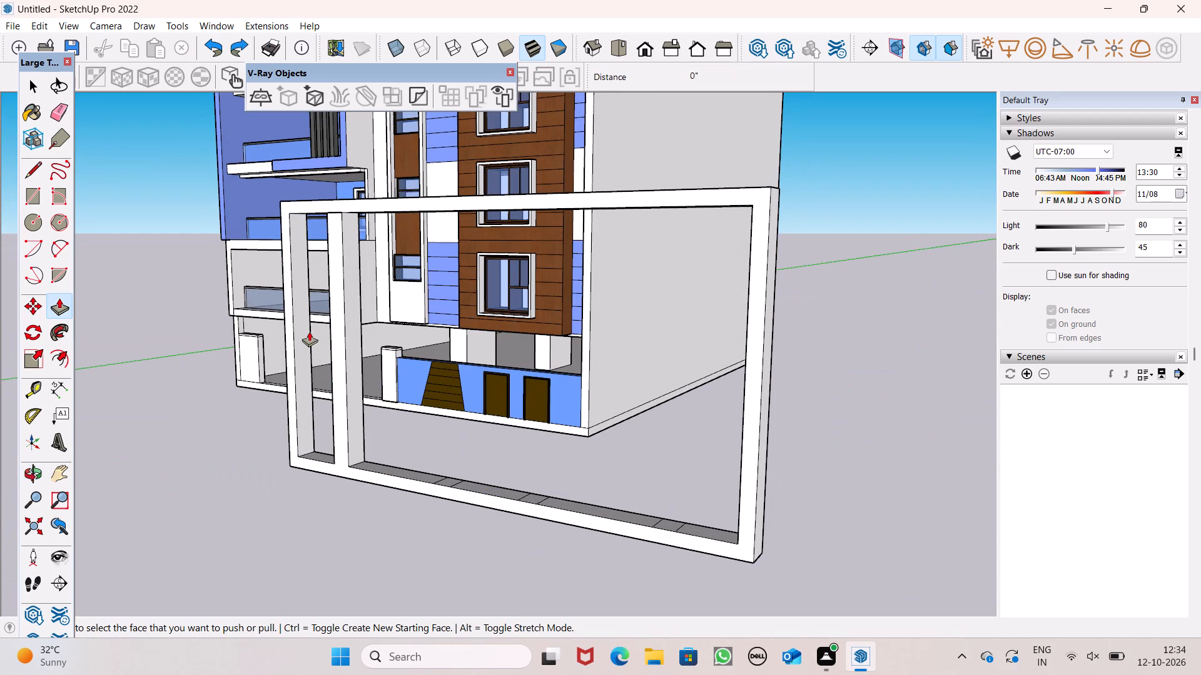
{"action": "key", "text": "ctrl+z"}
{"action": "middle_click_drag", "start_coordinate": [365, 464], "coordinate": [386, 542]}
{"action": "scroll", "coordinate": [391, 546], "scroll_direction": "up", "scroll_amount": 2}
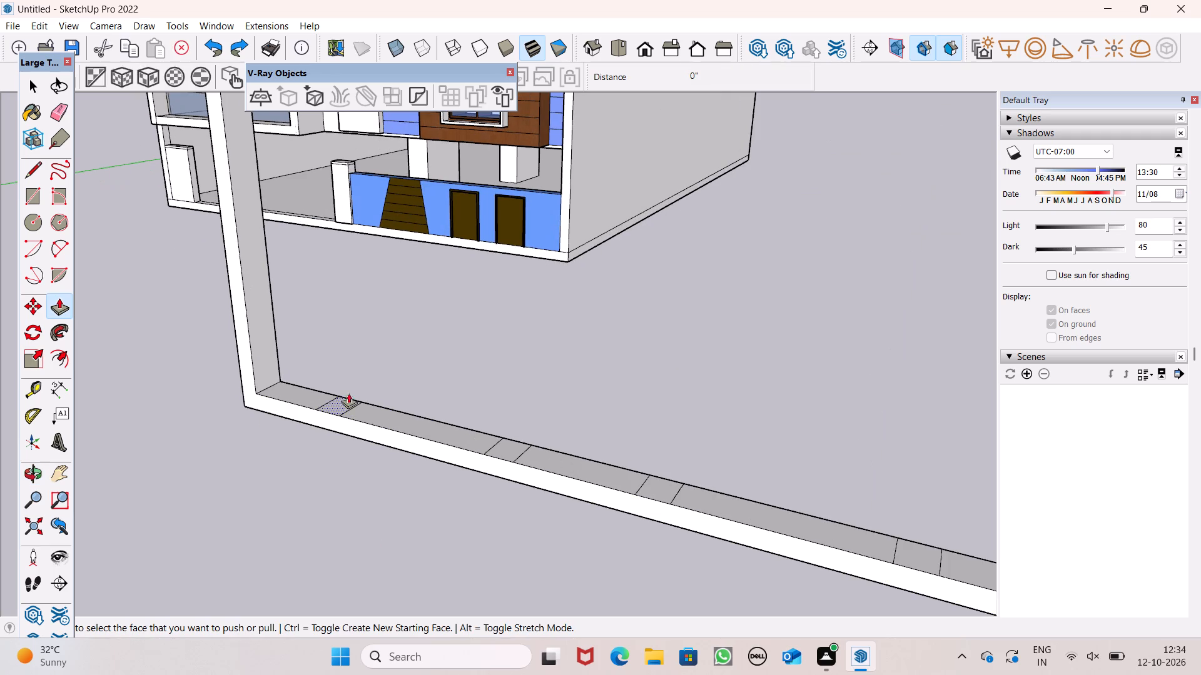
Extrude the two rectangles nearest the building up about 7' 4 5/16" to the frame's top bar as vertical posts.
{"action": "scroll", "coordinate": [332, 413], "scroll_direction": "down", "scroll_amount": 4}
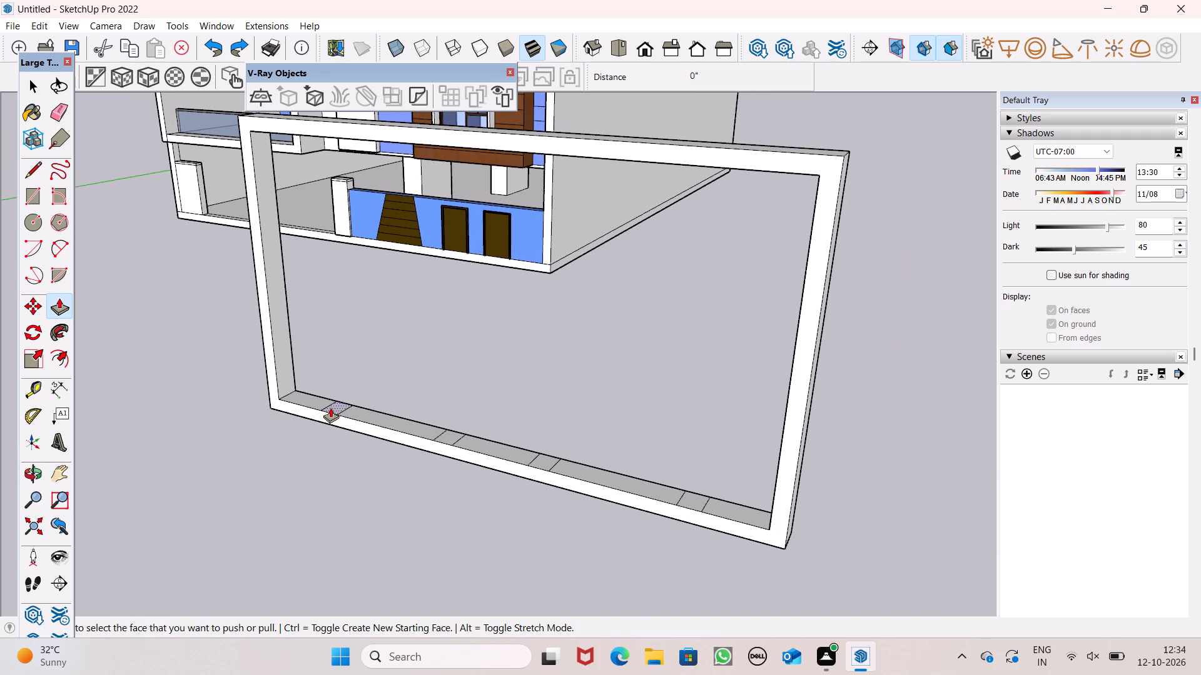
{"action": "left_click_drag", "start_coordinate": [330, 406], "coordinate": [342, 137]}
{"action": "key", "text": "ctrl+z"}
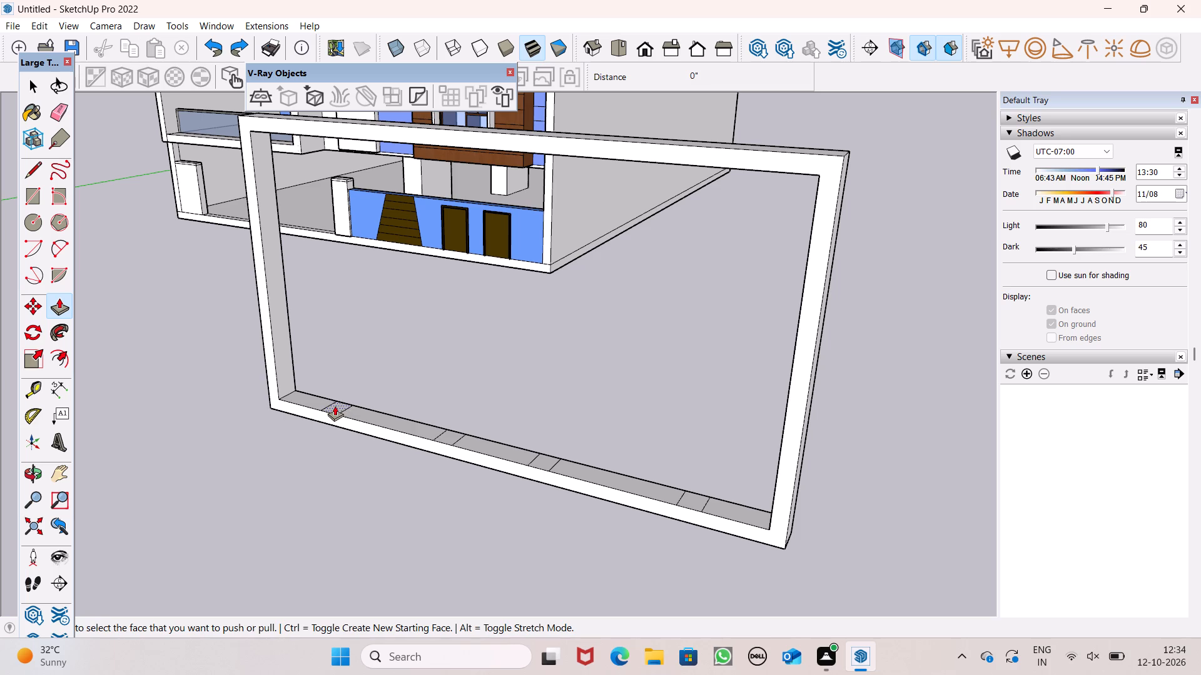
{"action": "left_click_drag", "start_coordinate": [335, 406], "coordinate": [340, 122]}
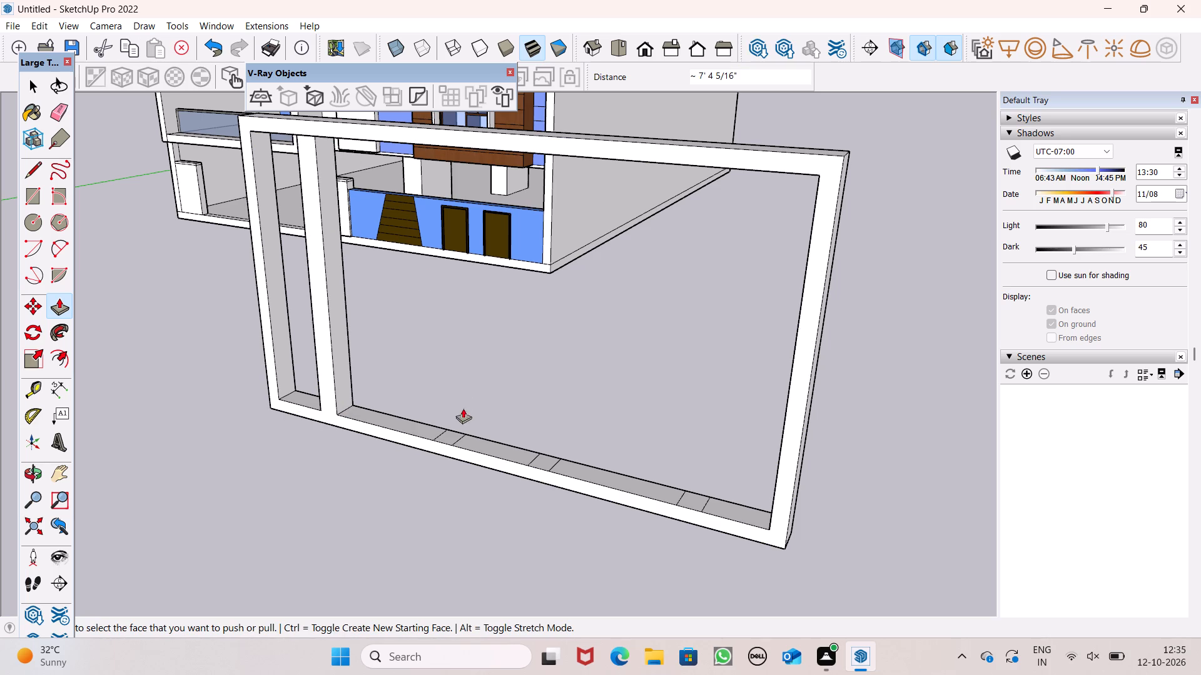
{"action": "left_click_drag", "start_coordinate": [441, 436], "coordinate": [442, 204]}
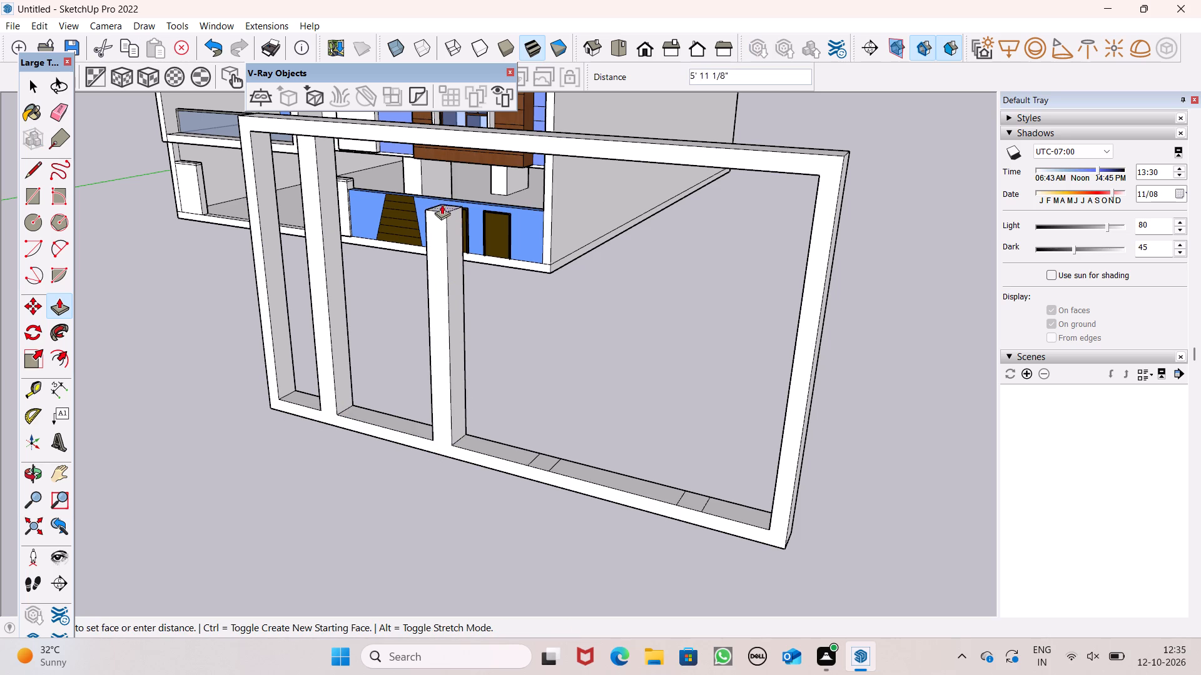
{"action": "left_click_drag", "start_coordinate": [442, 204], "coordinate": [447, 145]}
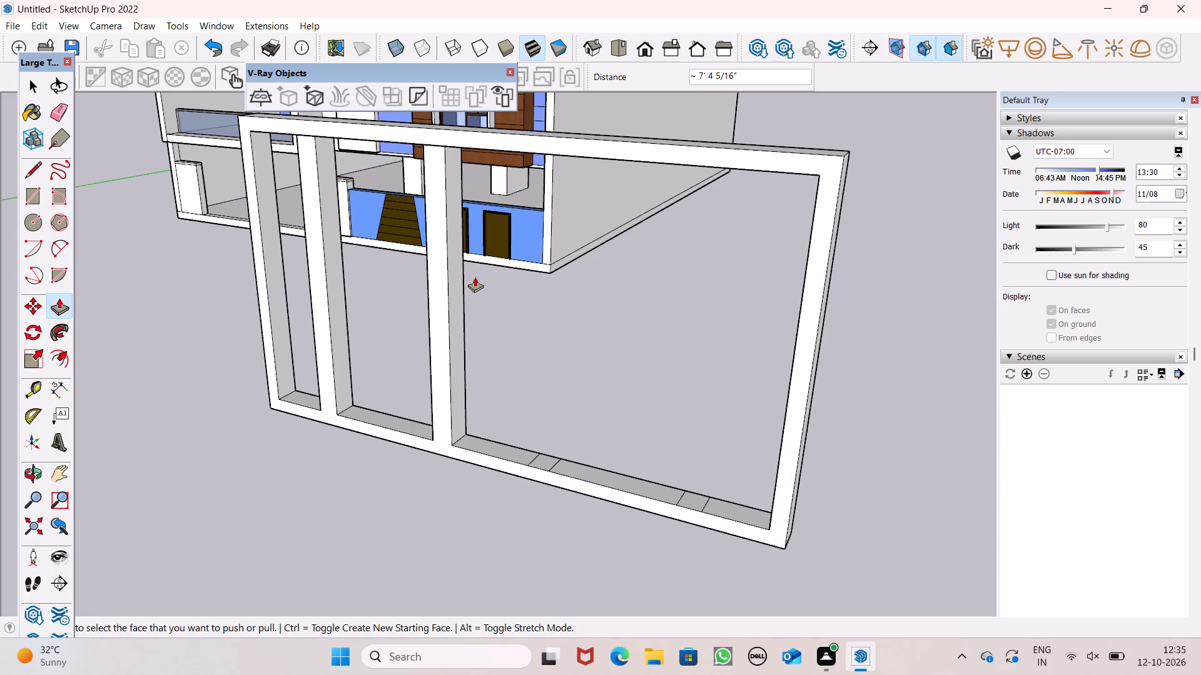
{"action": "key", "text": "ctrl+z"}
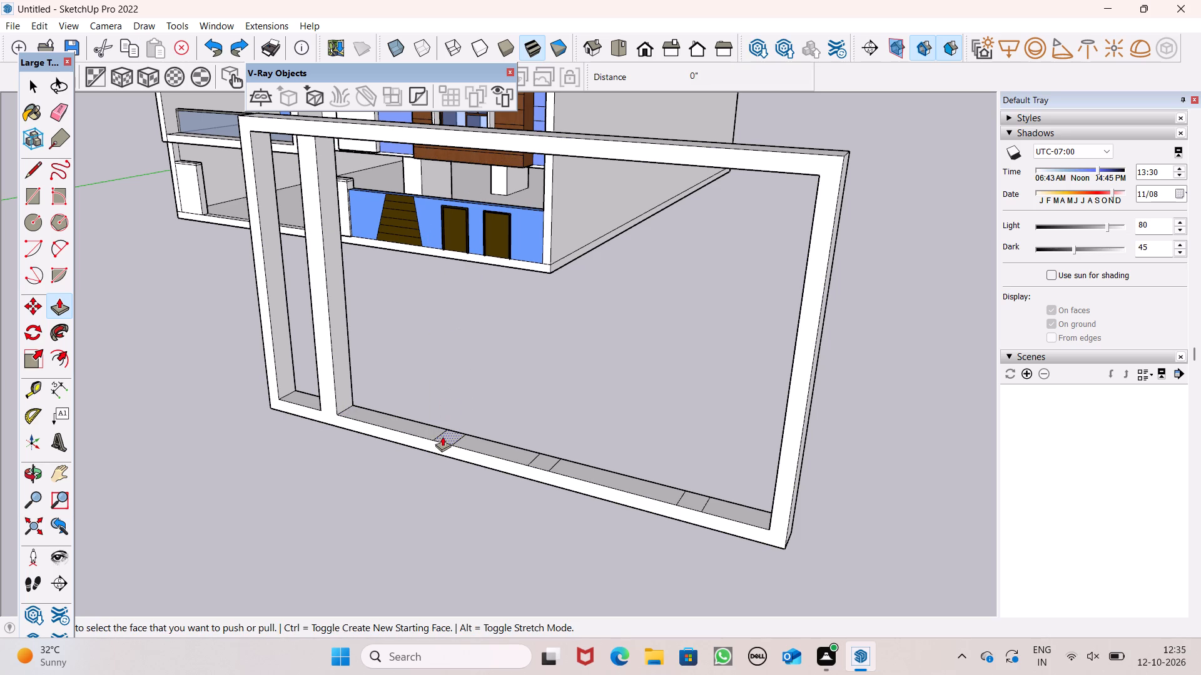
{"action": "left_click_drag", "start_coordinate": [443, 436], "coordinate": [404, 106]}
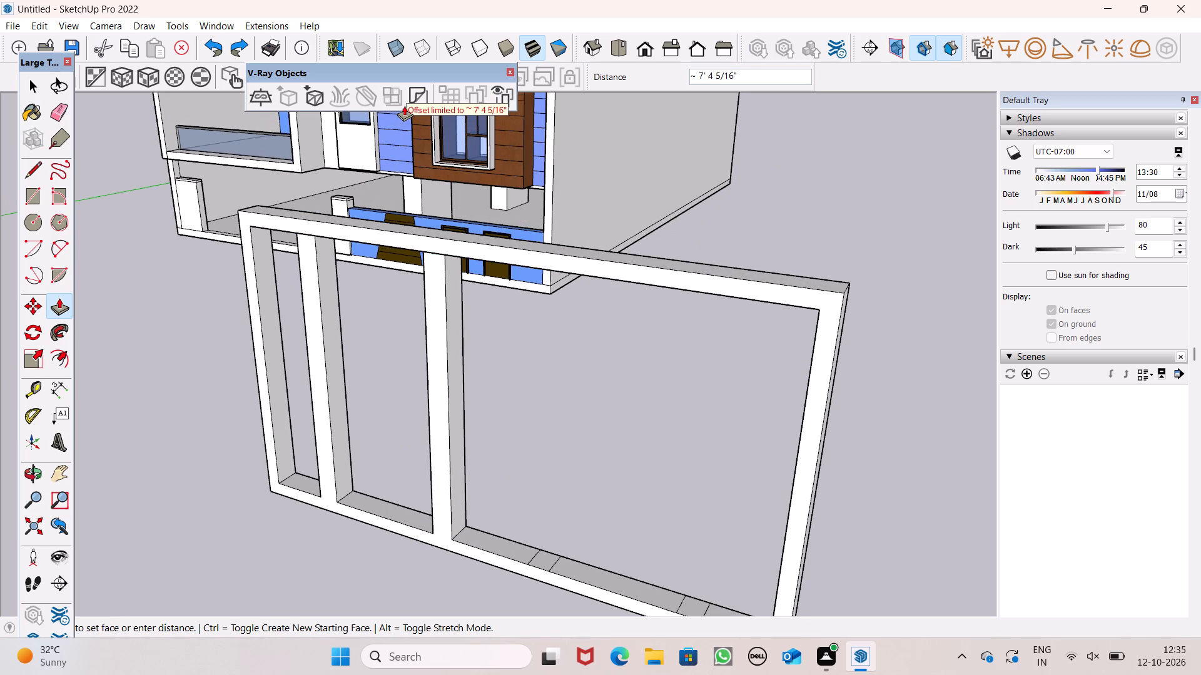
{"action": "left_click_drag", "start_coordinate": [404, 106], "coordinate": [407, 107]}
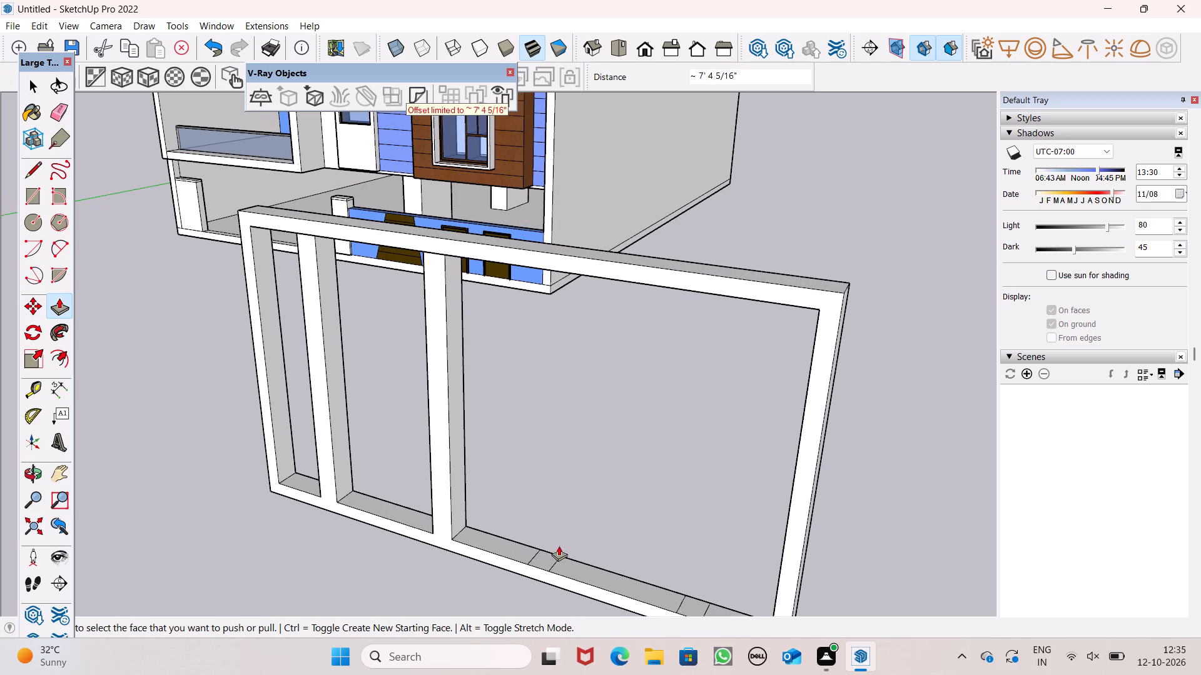
Erase the edge where the post nearest the building meets the frame's top bar.
{"action": "scroll", "coordinate": [561, 539], "scroll_direction": "down", "scroll_amount": 5}
{"action": "middle_click_drag", "start_coordinate": [552, 572], "coordinate": [614, 534]}
{"action": "scroll", "coordinate": [668, 323], "scroll_direction": "up", "scroll_amount": 2}
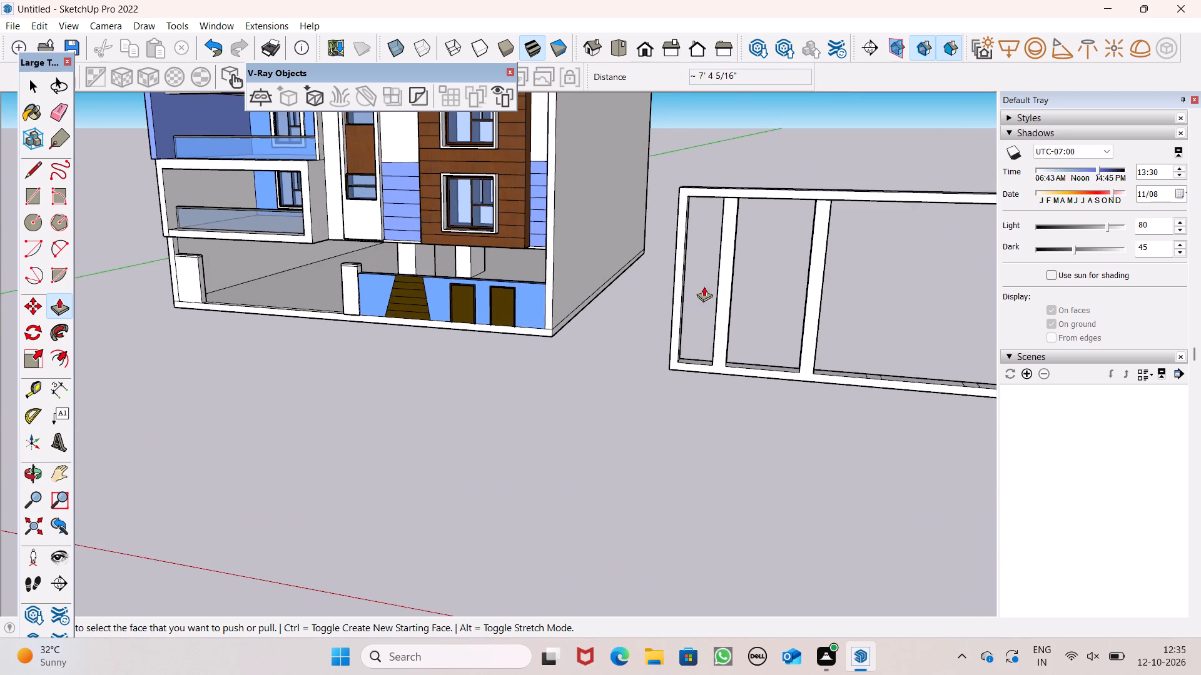
{"action": "scroll", "coordinate": [704, 286], "scroll_direction": "up", "scroll_amount": 2}
{"action": "scroll", "coordinate": [755, 372], "scroll_direction": "down", "scroll_amount": 4}
{"action": "scroll", "coordinate": [768, 286], "scroll_direction": "up", "scroll_amount": 10}
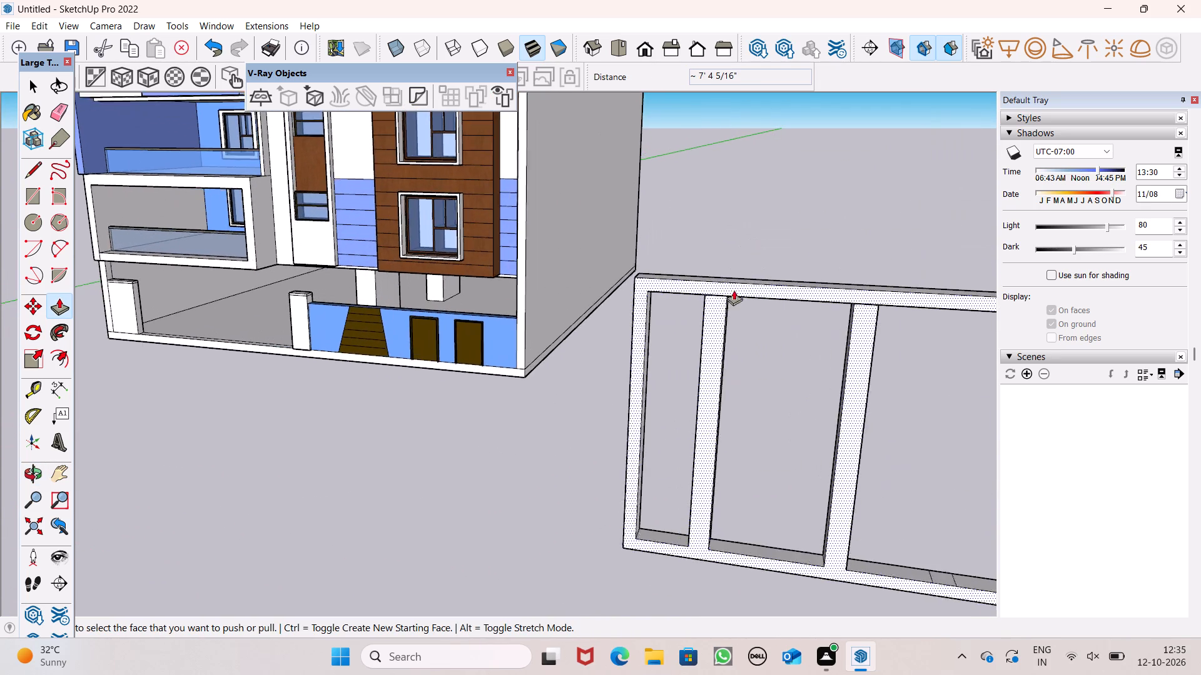
{"action": "scroll", "coordinate": [734, 290], "scroll_direction": "up", "scroll_amount": 13}
{"action": "scroll", "coordinate": [699, 304], "scroll_direction": "up", "scroll_amount": 9}
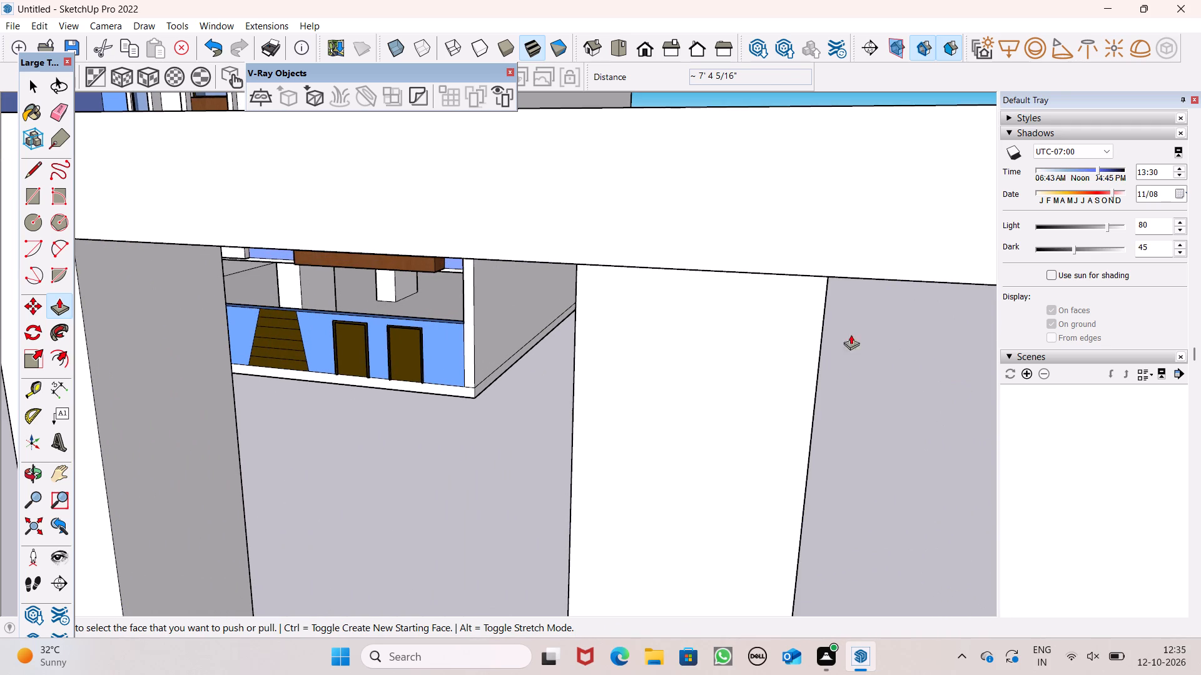
{"action": "middle_click_drag", "start_coordinate": [806, 396], "coordinate": [686, 319]}
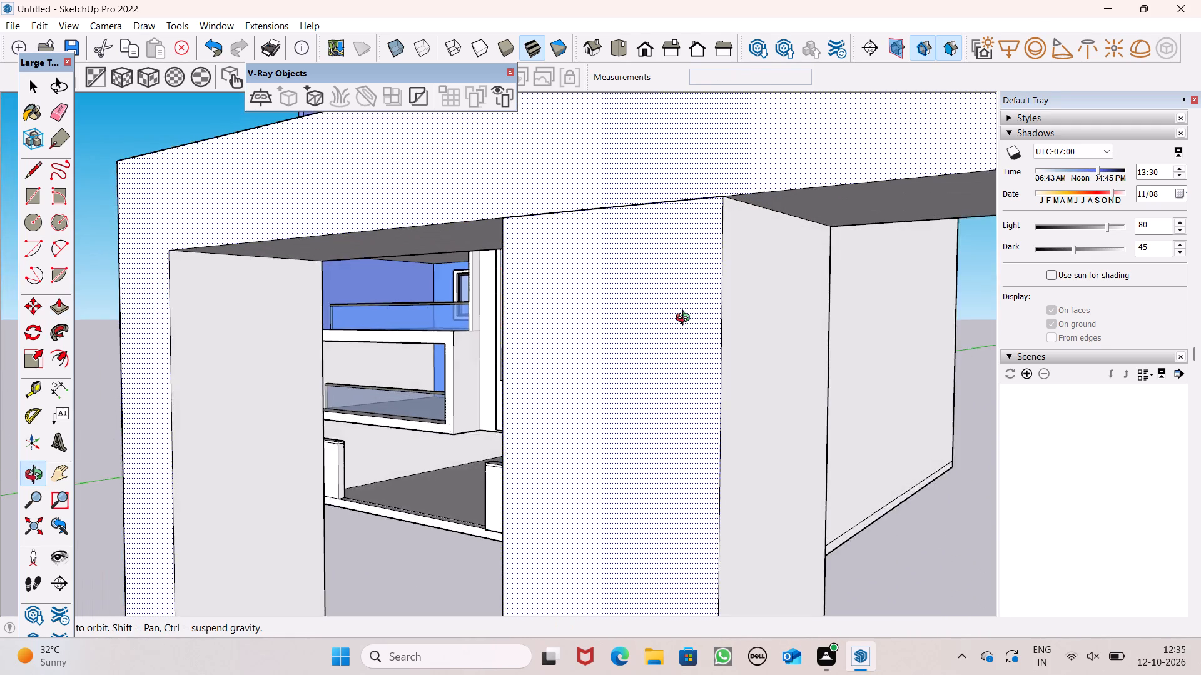
{"action": "middle_click_drag", "start_coordinate": [686, 319], "coordinate": [580, 309]}
{"action": "scroll", "coordinate": [580, 309], "scroll_direction": "up", "scroll_amount": 1}
{"action": "scroll", "coordinate": [539, 187], "scroll_direction": "up", "scroll_amount": 8}
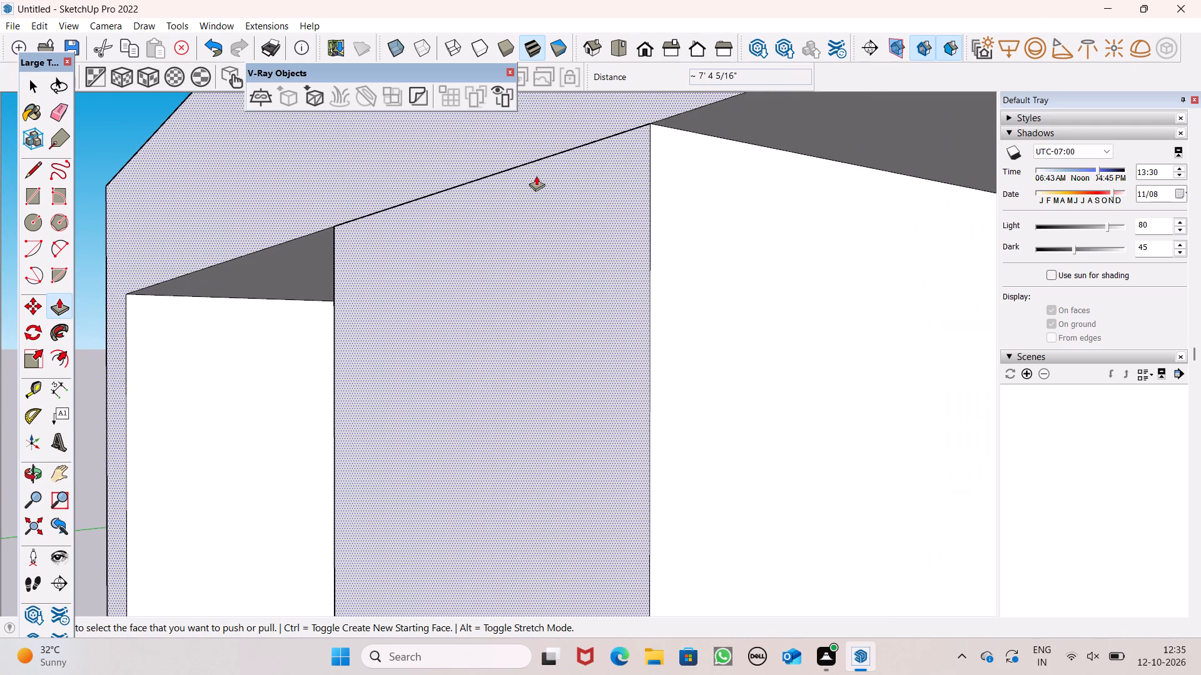
{"action": "middle_click_drag", "start_coordinate": [612, 243], "coordinate": [693, 389]}
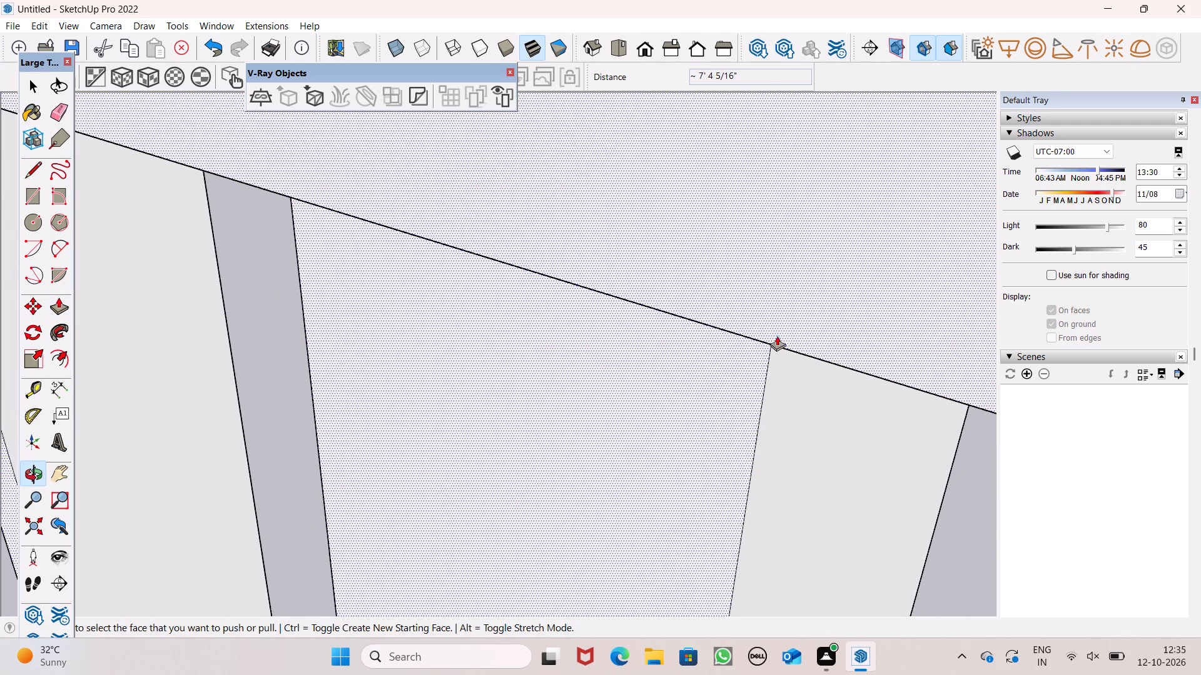
{"action": "scroll", "coordinate": [773, 336], "scroll_direction": "up", "scroll_amount": 7}
{"action": "left_click", "coordinate": [742, 351]}
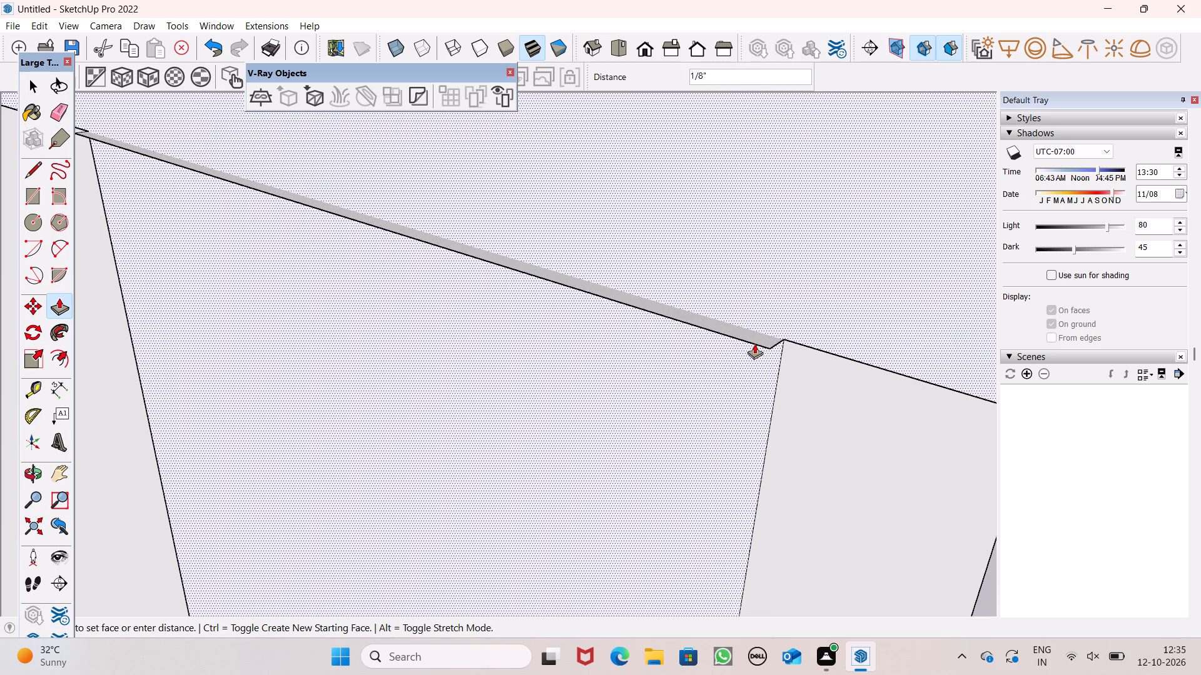
{"action": "key", "text": "space"}
{"action": "scroll", "coordinate": [683, 282], "scroll_direction": "down", "scroll_amount": 4}
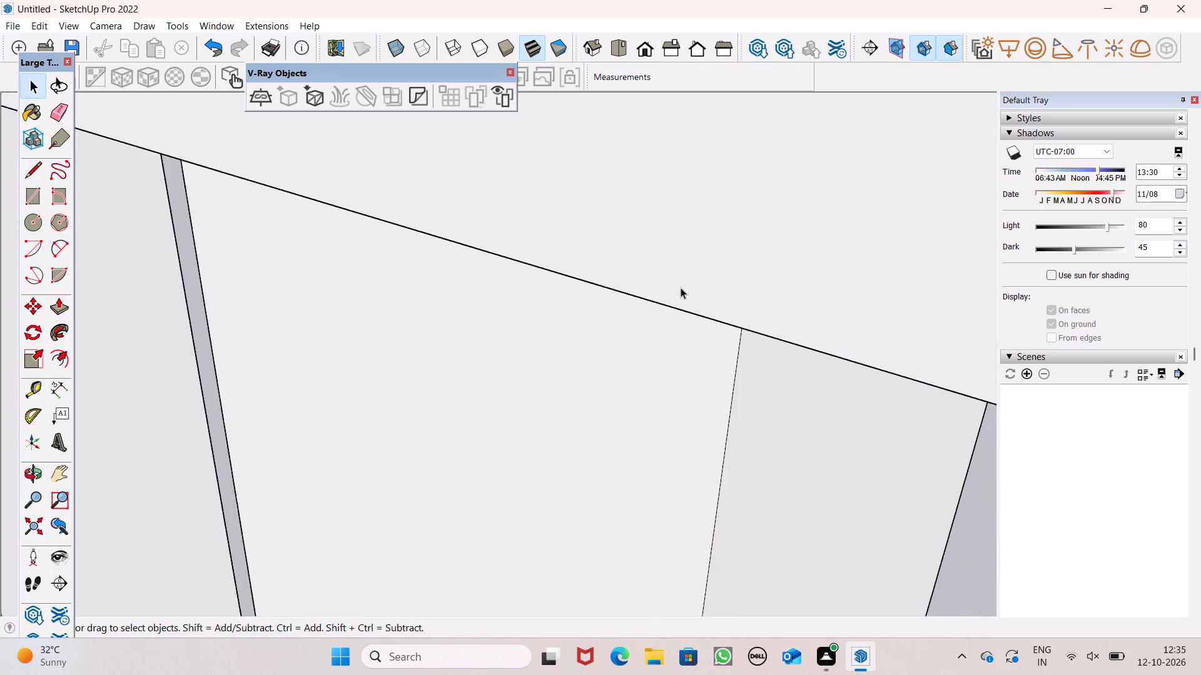
{"action": "scroll", "coordinate": [681, 287], "scroll_direction": "down", "scroll_amount": 8}
{"action": "left_click_drag", "start_coordinate": [58, 117], "coordinate": [64, 120]}
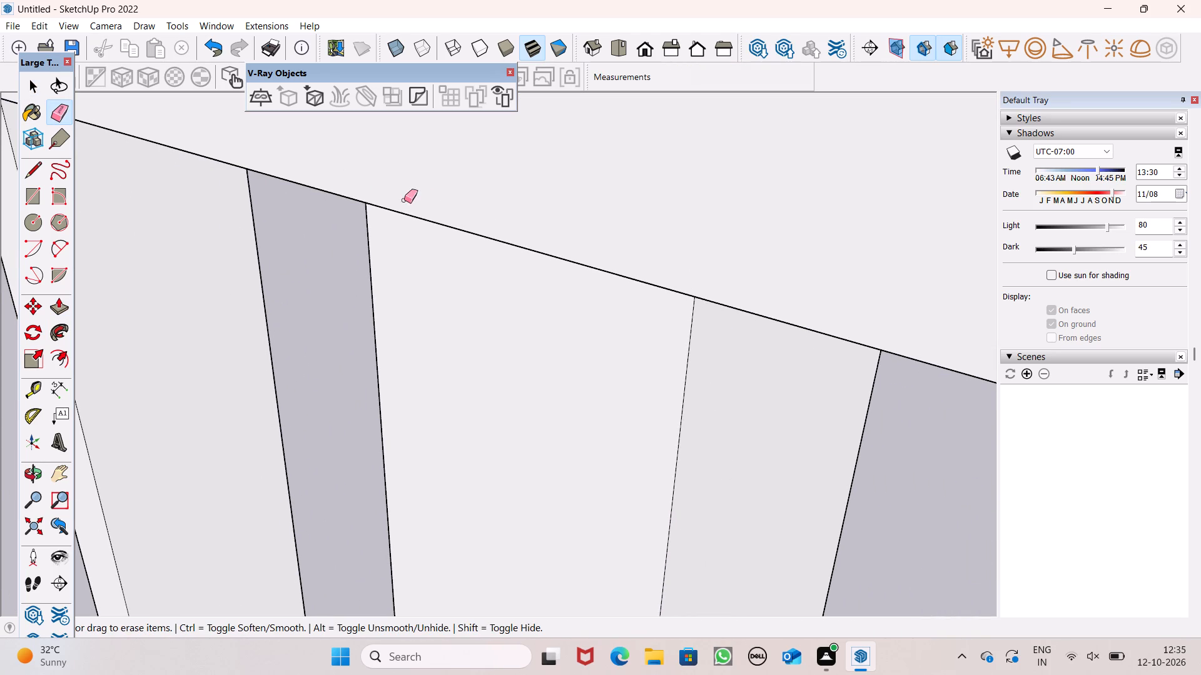
{"action": "left_click_drag", "start_coordinate": [437, 212], "coordinate": [443, 236]}
{"action": "scroll", "coordinate": [442, 235], "scroll_direction": "down", "scroll_amount": 13}
{"action": "scroll", "coordinate": [566, 121], "scroll_direction": "down", "scroll_amount": 7}
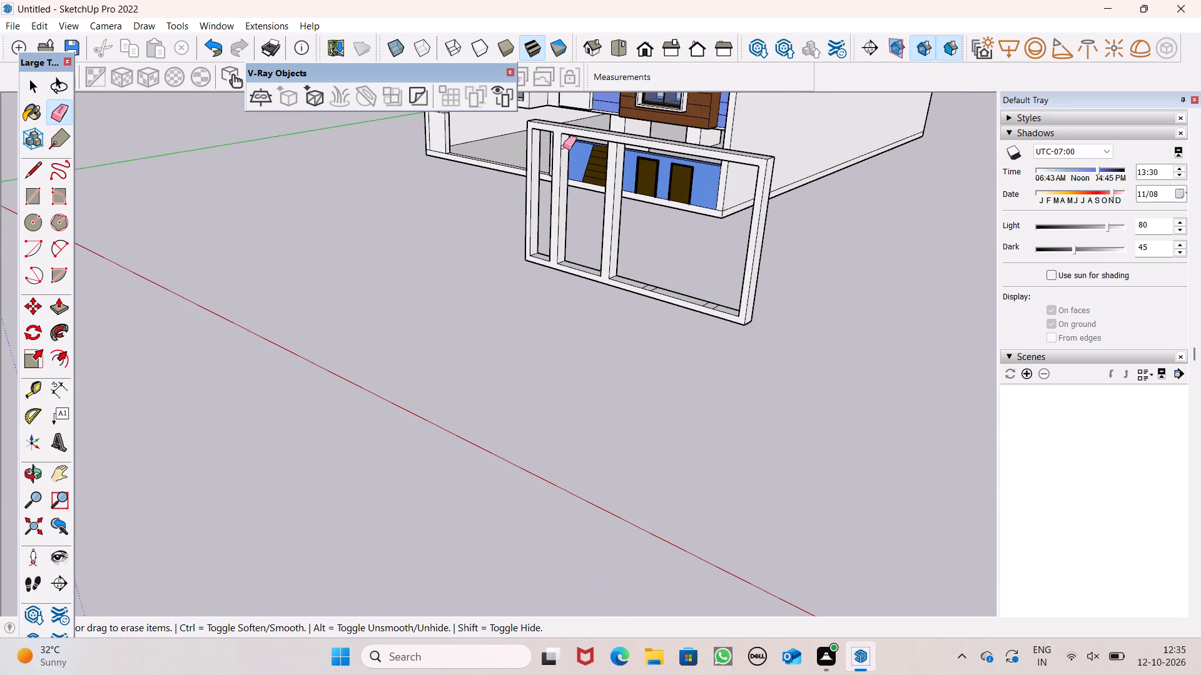
Extrude the remaining two rectangles on the frame's bottom bar up about 7' 4 5/16" to the top bar as posts.
{"action": "scroll", "coordinate": [637, 168], "scroll_direction": "up", "scroll_amount": 5}
{"action": "scroll", "coordinate": [637, 186], "scroll_direction": "down", "scroll_amount": 5}
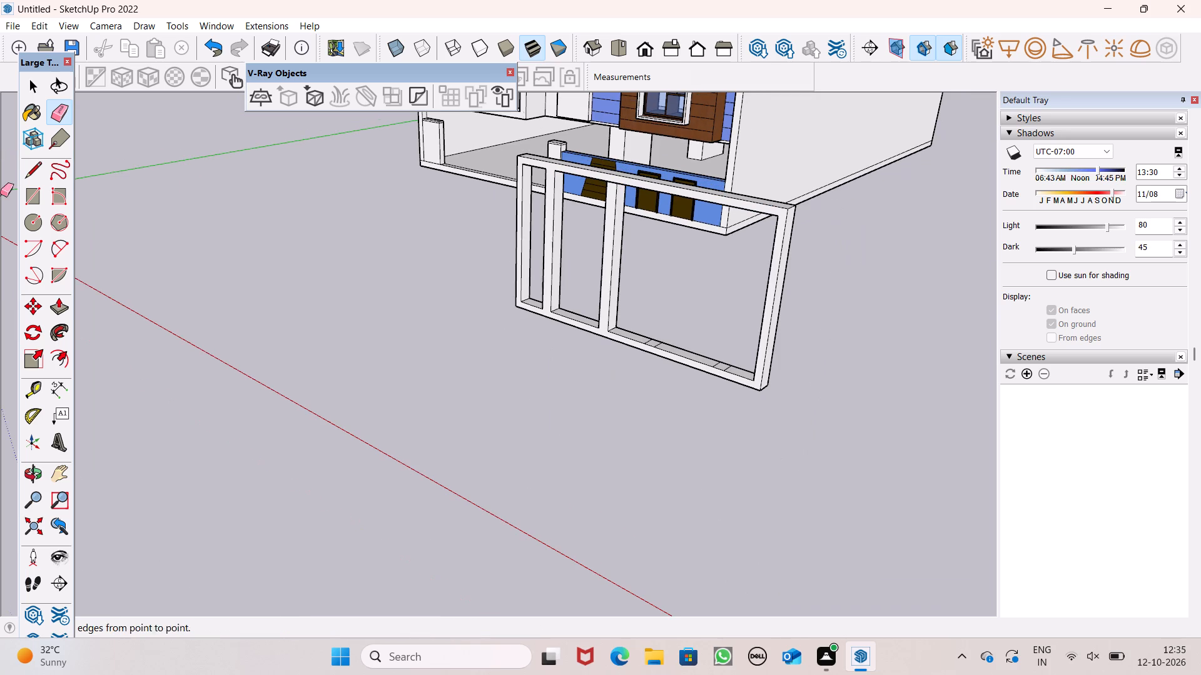
{"action": "left_click", "coordinate": [57, 304]}
{"action": "scroll", "coordinate": [719, 351], "scroll_direction": "up", "scroll_amount": 2}
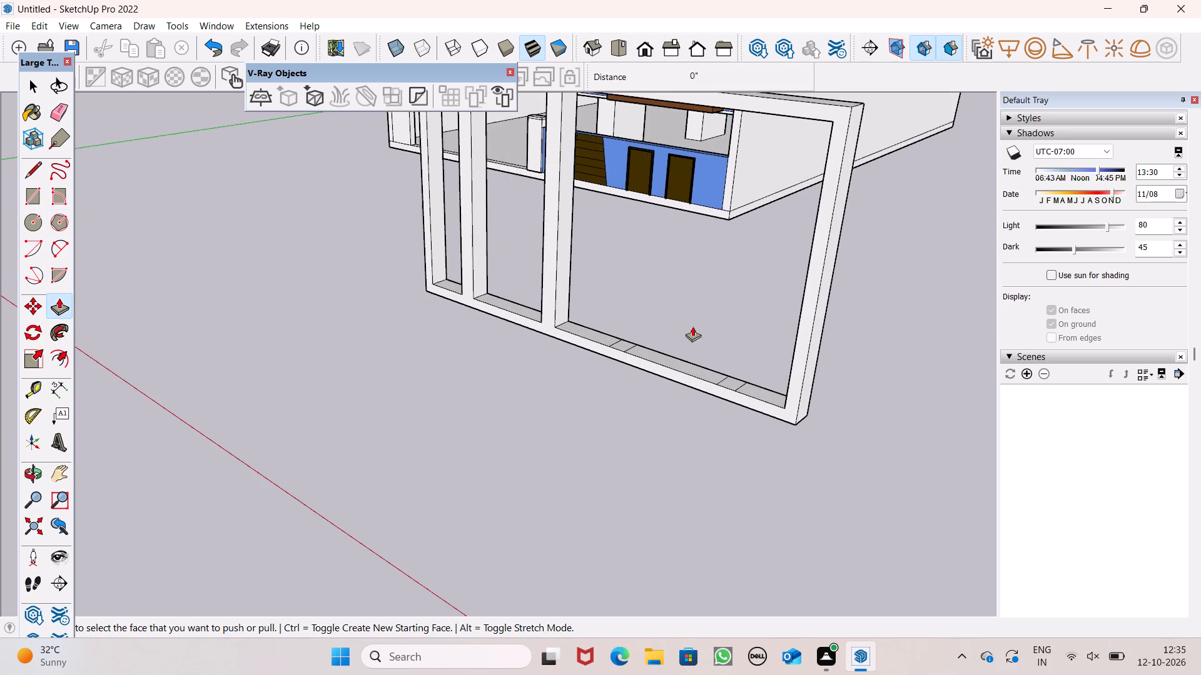
{"action": "middle_click_drag", "start_coordinate": [698, 359], "coordinate": [744, 397]}
{"action": "scroll", "coordinate": [515, 276], "scroll_direction": "down", "scroll_amount": 4}
{"action": "scroll", "coordinate": [709, 401], "scroll_direction": "up", "scroll_amount": 6}
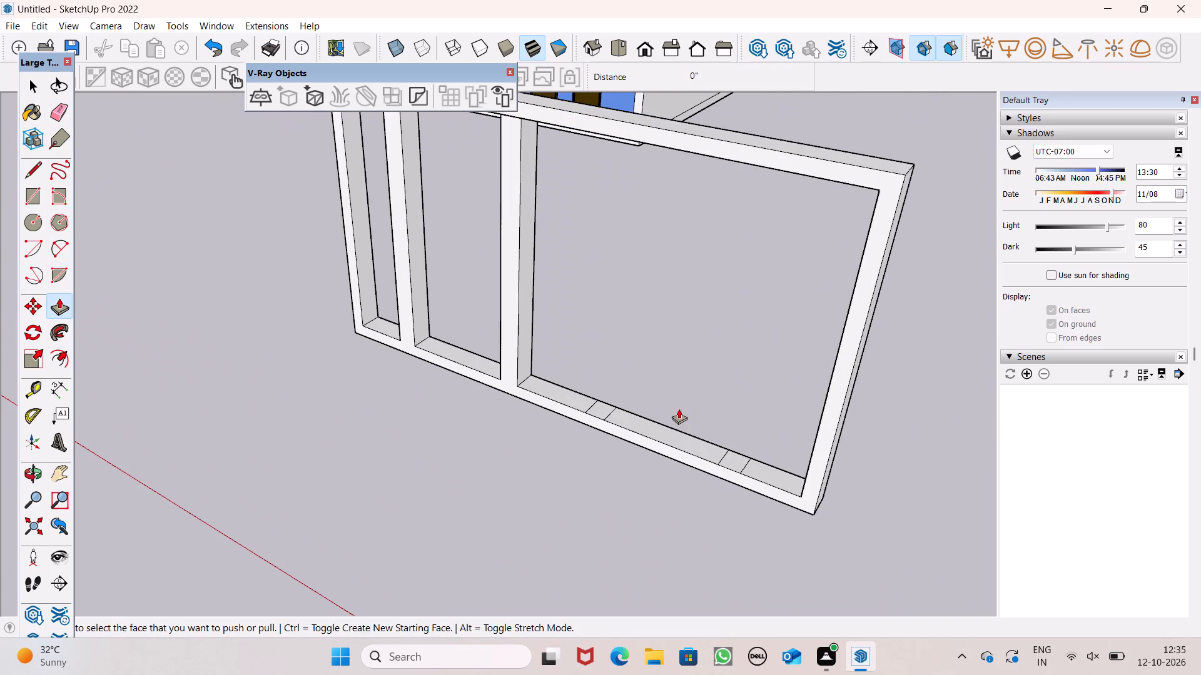
{"action": "left_click_drag", "start_coordinate": [599, 405], "coordinate": [630, 141]}
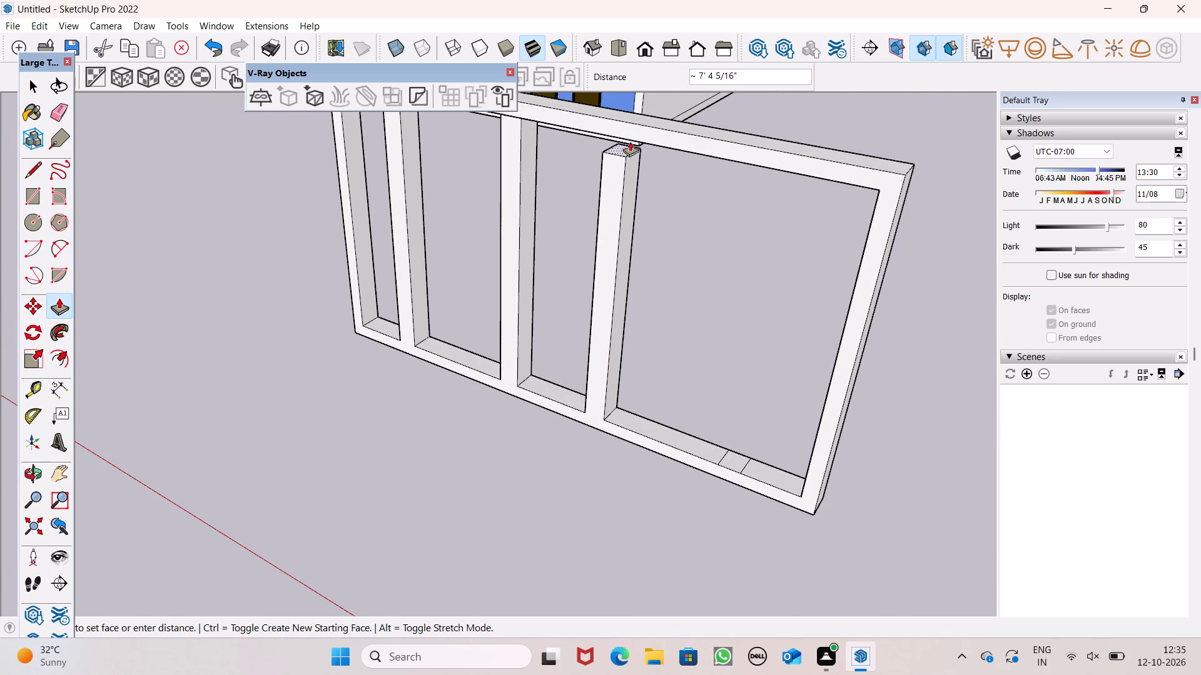
{"action": "left_click_drag", "start_coordinate": [630, 141], "coordinate": [637, 125]}
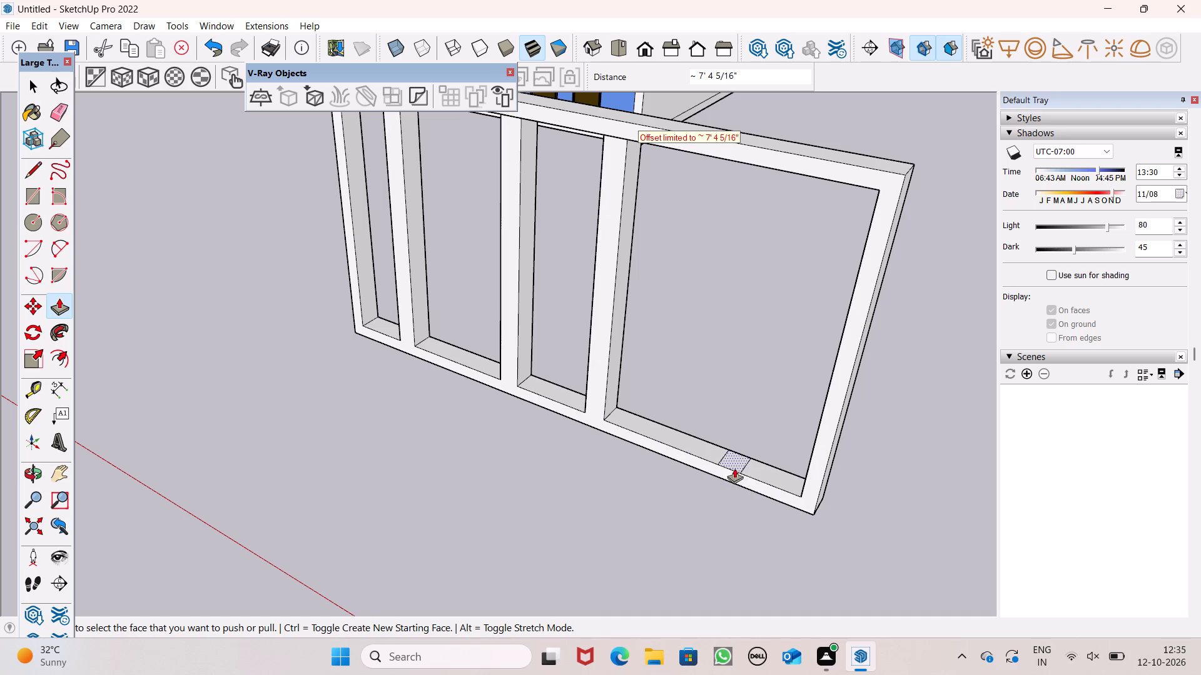
{"action": "left_click_drag", "start_coordinate": [733, 458], "coordinate": [774, 171]}
{"action": "key", "text": "space"}
Widen the second post from the building by pulling both its side faces outward about 3 3/16" each.
{"action": "scroll", "coordinate": [618, 256], "scroll_direction": "down", "scroll_amount": 5}
{"action": "middle_click_drag", "start_coordinate": [611, 341], "coordinate": [729, 256]}
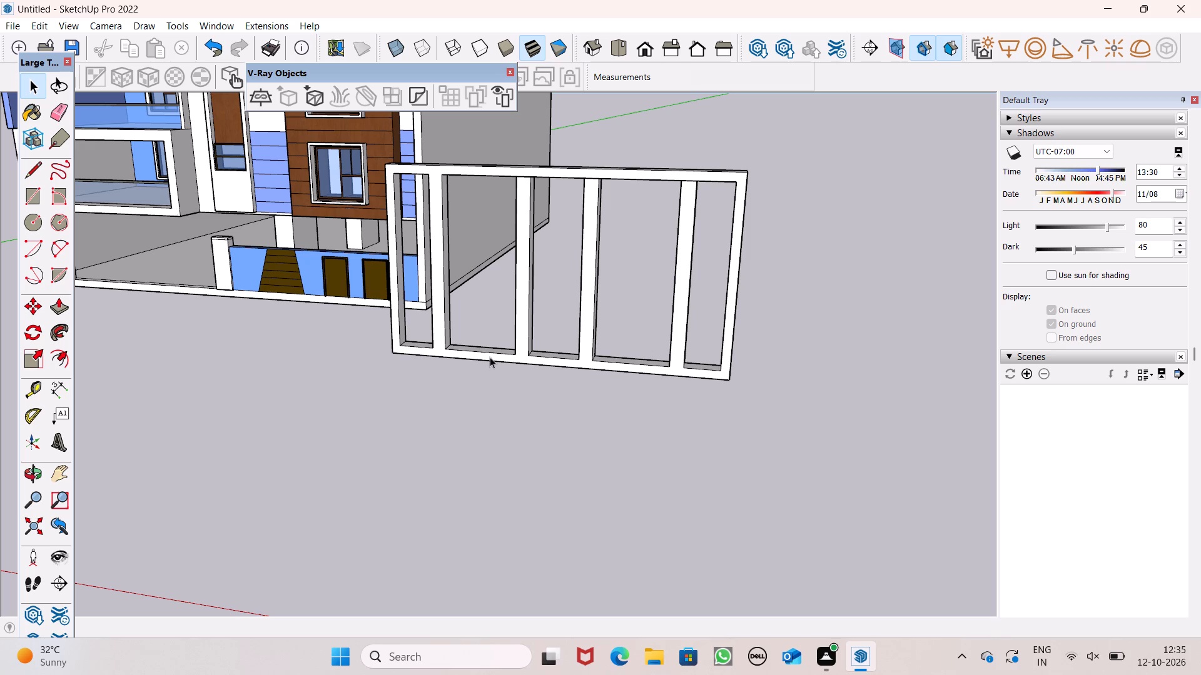
{"action": "left_click", "coordinate": [56, 311]}
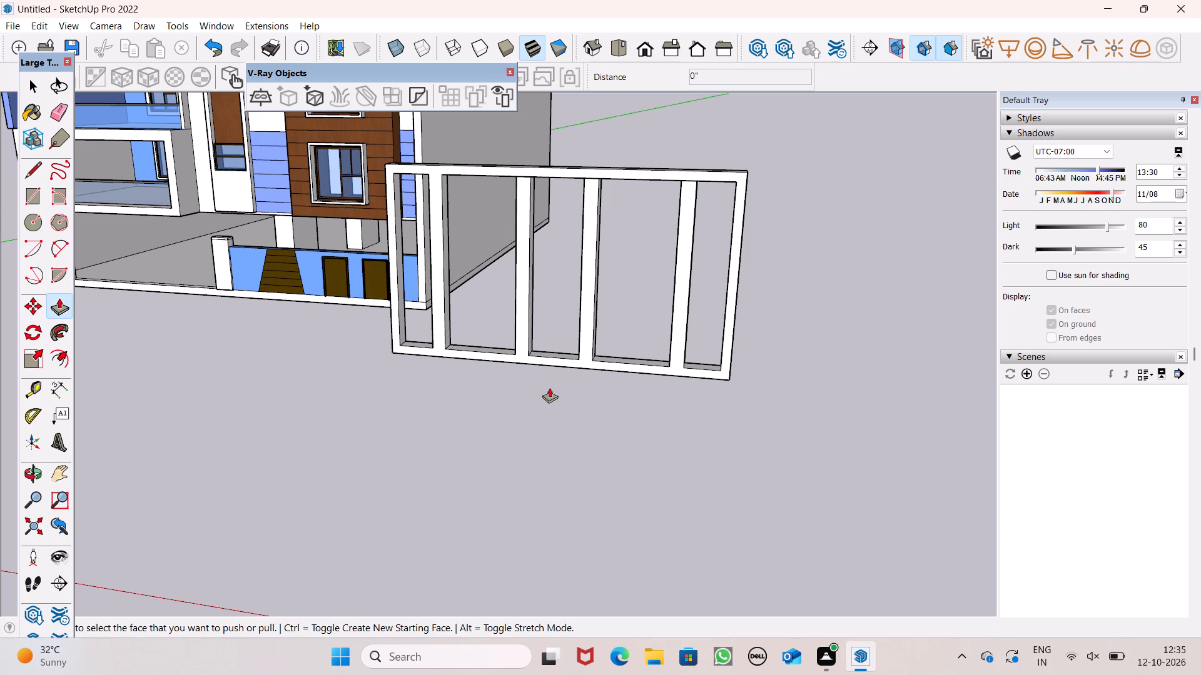
{"action": "scroll", "coordinate": [554, 383], "scroll_direction": "up", "scroll_amount": 1}
{"action": "scroll", "coordinate": [539, 300], "scroll_direction": "up", "scroll_amount": 1}
{"action": "scroll", "coordinate": [525, 352], "scroll_direction": "up", "scroll_amount": 1}
{"action": "middle_click_drag", "start_coordinate": [527, 355], "coordinate": [753, 391]}
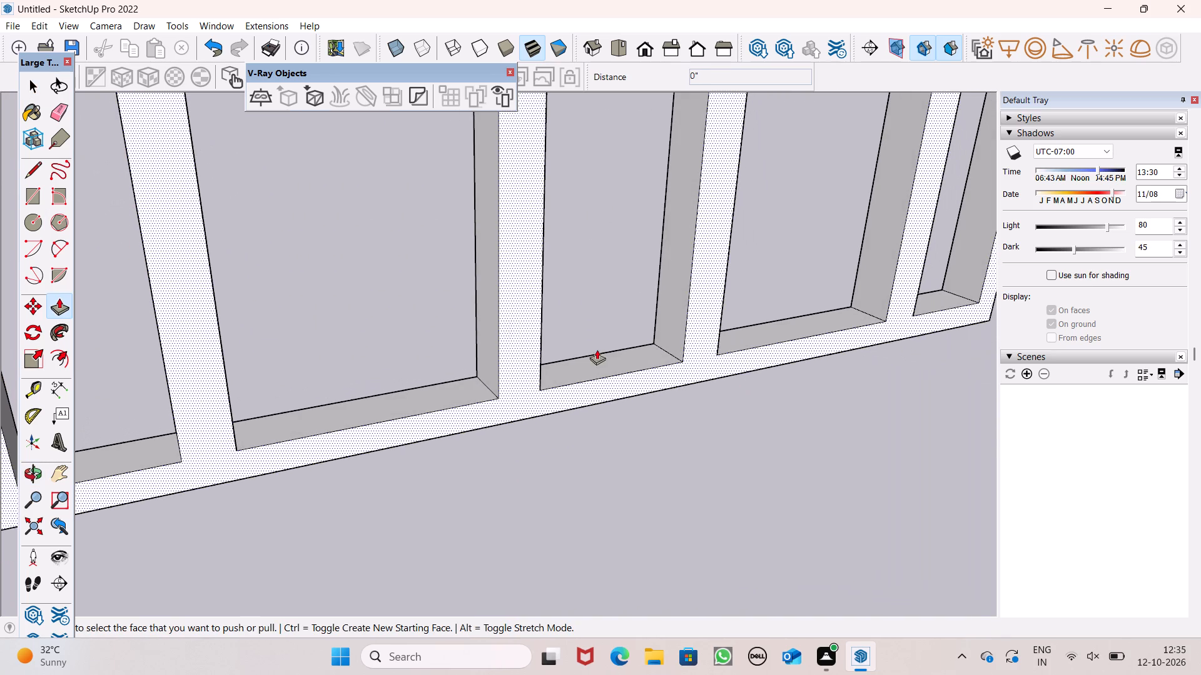
{"action": "left_click_drag", "start_coordinate": [485, 327], "coordinate": [467, 340]}
{"action": "scroll", "coordinate": [590, 339], "scroll_direction": "down", "scroll_amount": 2}
{"action": "middle_click_drag", "start_coordinate": [645, 381], "coordinate": [280, 431]}
{"action": "scroll", "coordinate": [384, 442], "scroll_direction": "up", "scroll_amount": 1}
{"action": "scroll", "coordinate": [555, 342], "scroll_direction": "up", "scroll_amount": 1}
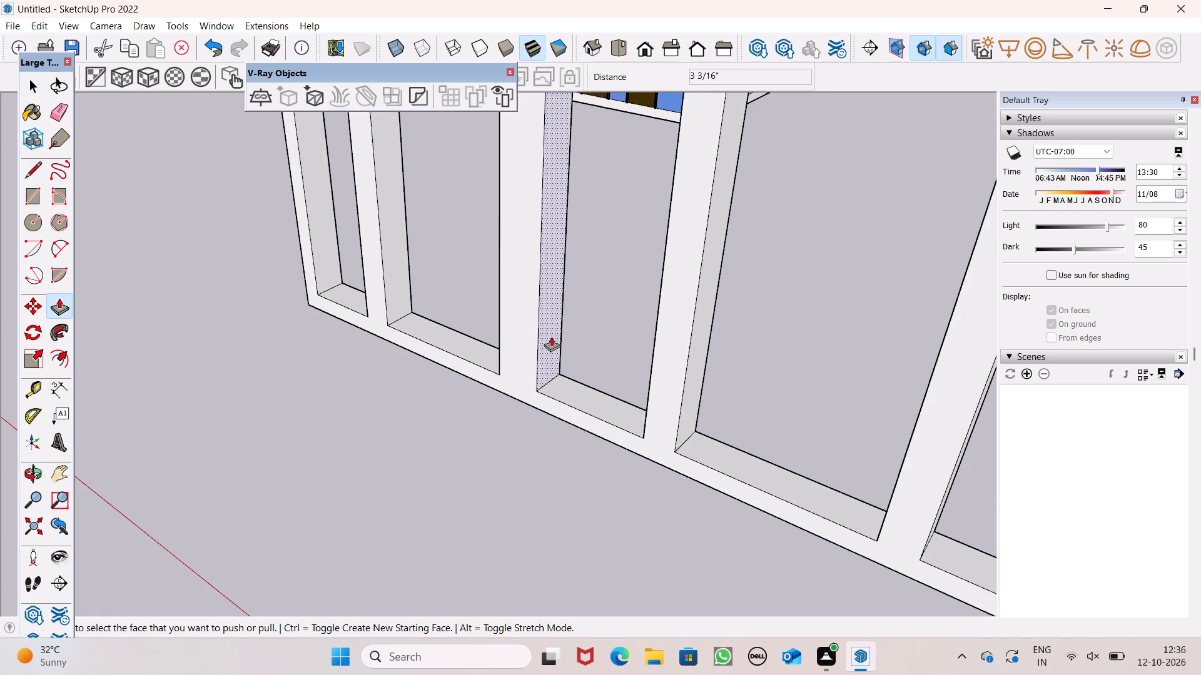
{"action": "left_click_drag", "start_coordinate": [548, 327], "coordinate": [558, 339]}
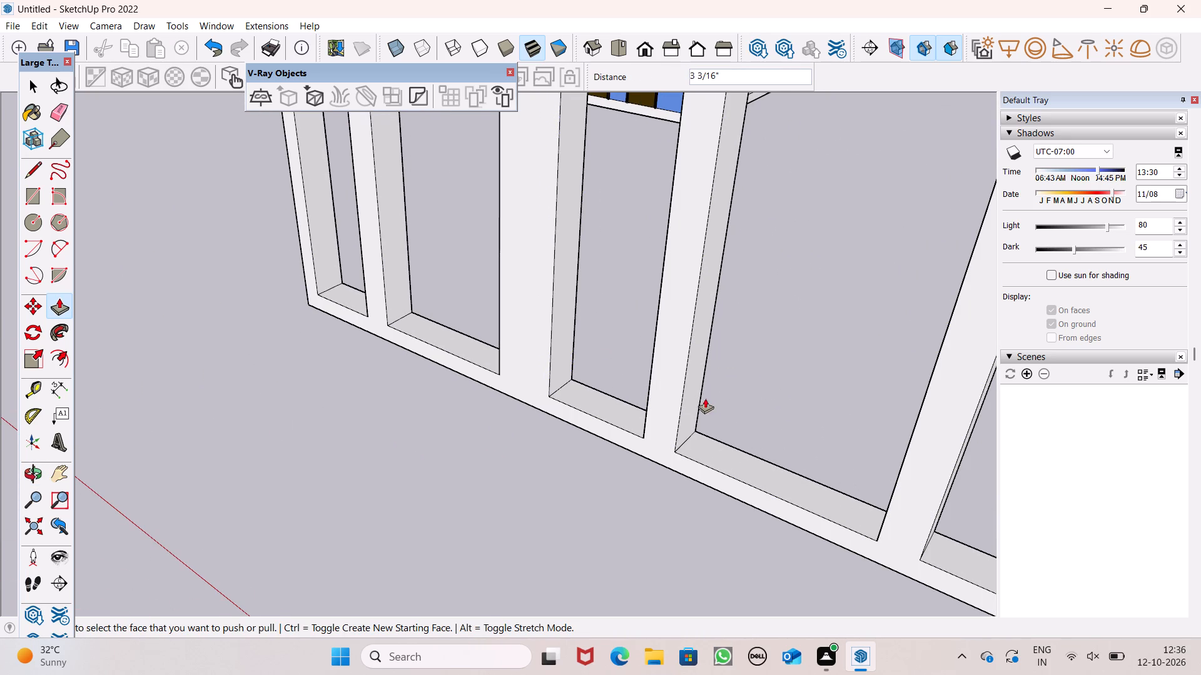
Widen the third post about 6 13/16" away from the building and the fourth post about 6 1/2" toward it.
{"action": "left_click_drag", "start_coordinate": [696, 395], "coordinate": [728, 412]}
{"action": "scroll", "coordinate": [712, 413], "scroll_direction": "down", "scroll_amount": 5}
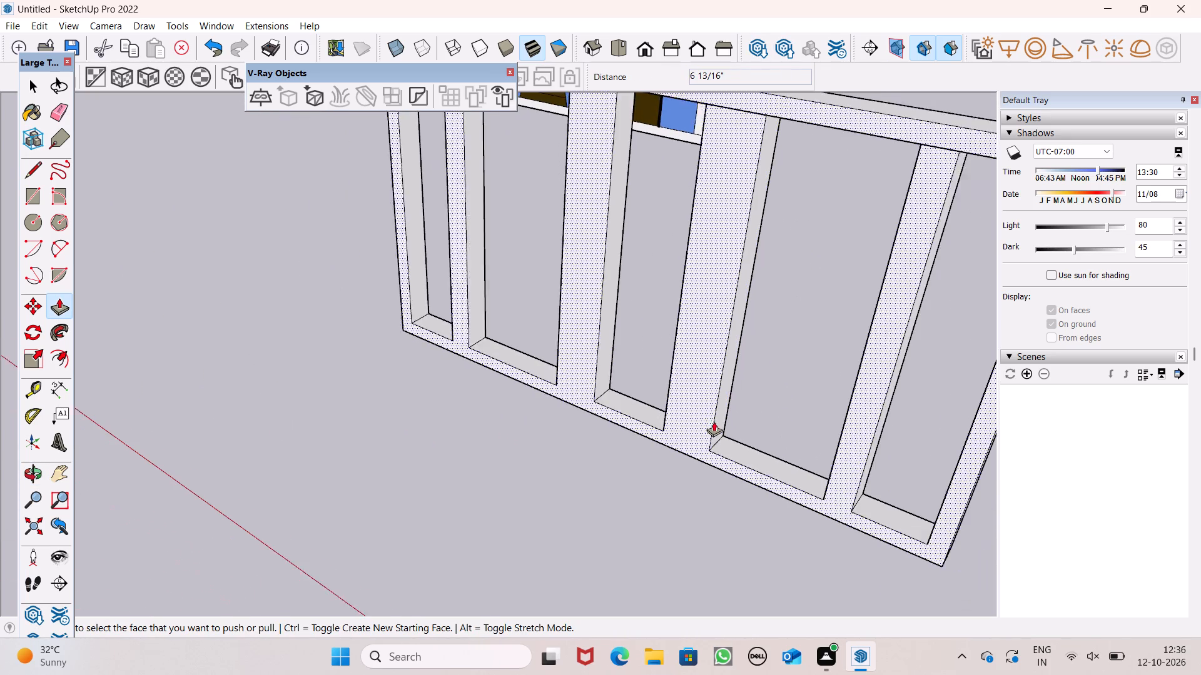
{"action": "scroll", "coordinate": [868, 421], "scroll_direction": "up", "scroll_amount": 3}
{"action": "middle_click_drag", "start_coordinate": [857, 447], "coordinate": [1050, 452]}
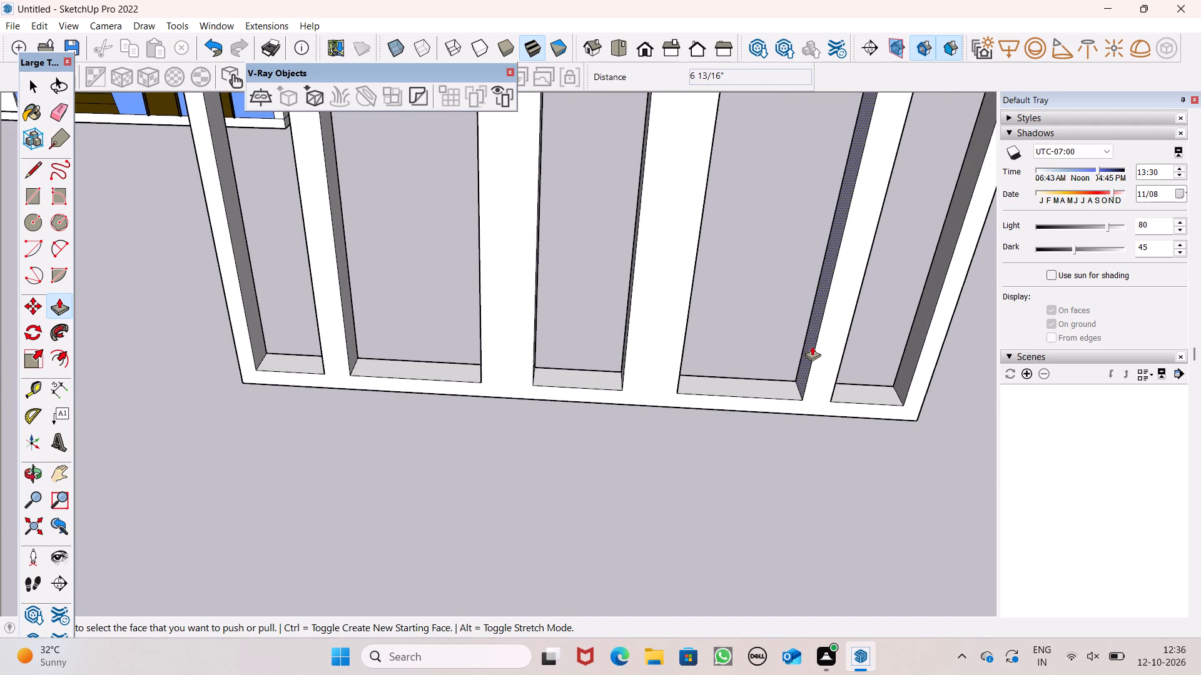
{"action": "left_click_drag", "start_coordinate": [813, 345], "coordinate": [784, 351]}
{"action": "scroll", "coordinate": [791, 342], "scroll_direction": "down", "scroll_amount": 6}
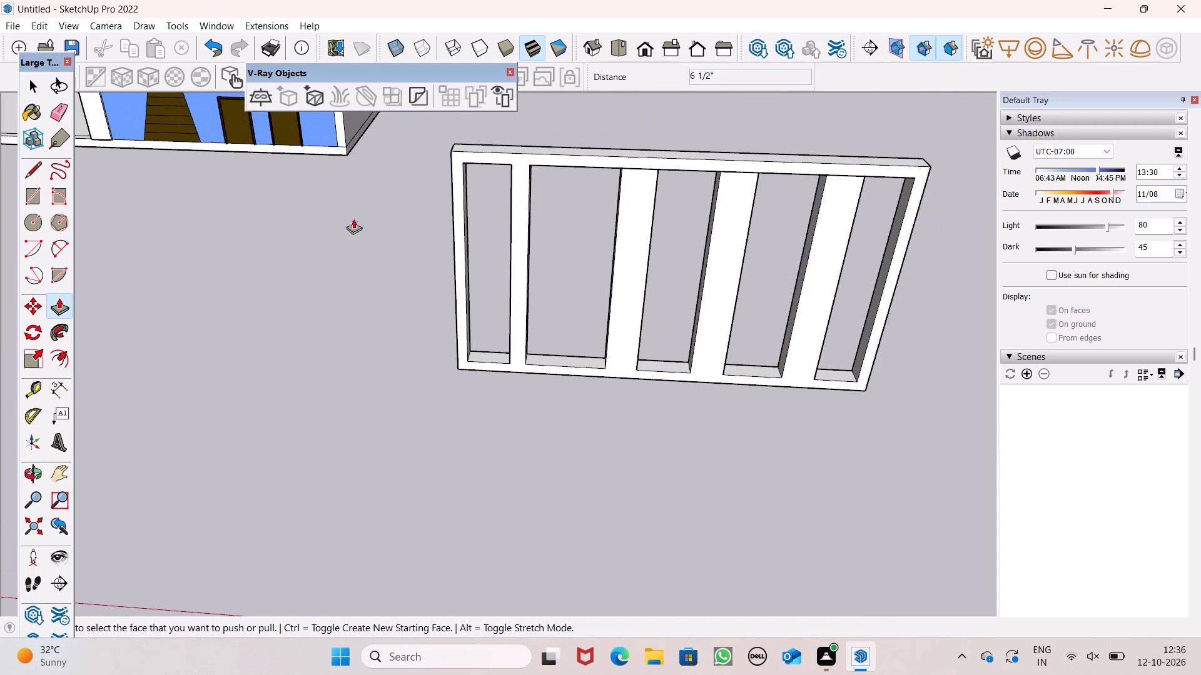
Widen the post nearest the building by pulling its side face about 5 15/16" away from the building.
{"action": "scroll", "coordinate": [516, 244], "scroll_direction": "up", "scroll_amount": 2}
{"action": "scroll", "coordinate": [566, 321], "scroll_direction": "up", "scroll_amount": 1}
{"action": "middle_click_drag", "start_coordinate": [566, 322], "coordinate": [415, 346]}
{"action": "scroll", "coordinate": [474, 372], "scroll_direction": "up", "scroll_amount": 3}
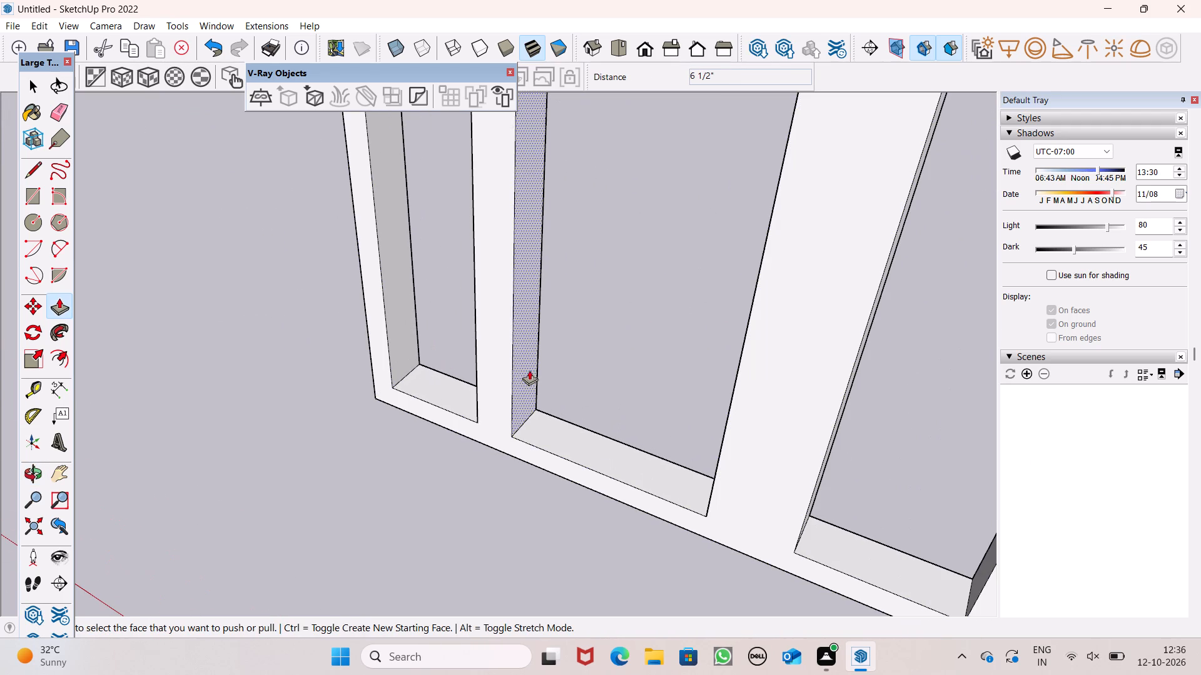
{"action": "left_click_drag", "start_coordinate": [524, 369], "coordinate": [547, 407]}
{"action": "scroll", "coordinate": [545, 362], "scroll_direction": "down", "scroll_amount": 5}
{"action": "middle_click_drag", "start_coordinate": [524, 424], "coordinate": [777, 371]}
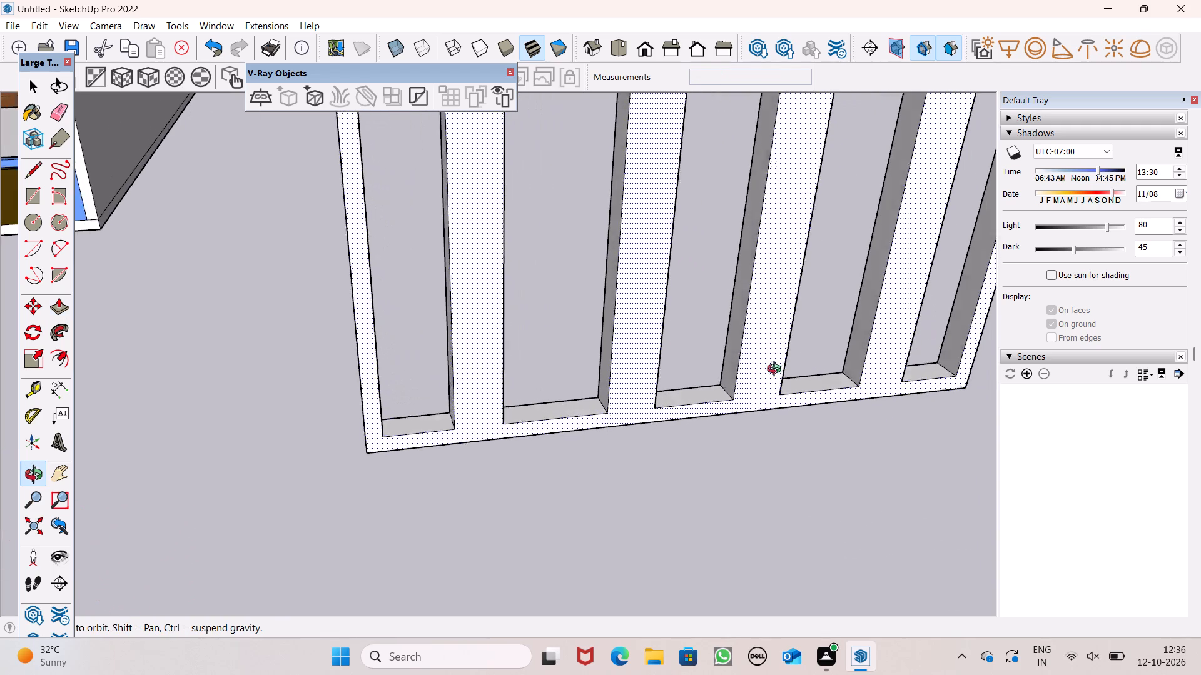
{"action": "middle_click_drag", "start_coordinate": [777, 371], "coordinate": [778, 368]}
{"action": "middle_click_drag", "start_coordinate": [448, 360], "coordinate": [535, 351]}
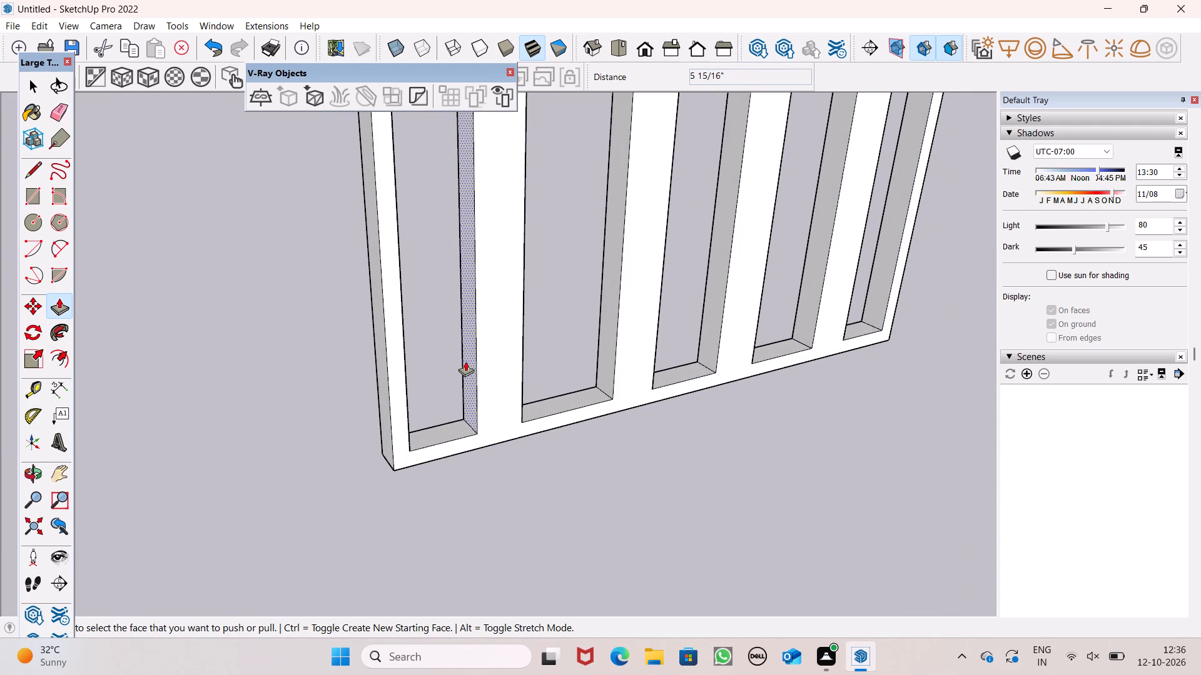
{"action": "left_click", "coordinate": [465, 362]}
{"action": "scroll", "coordinate": [598, 386], "scroll_direction": "down", "scroll_amount": 5}
{"action": "middle_click_drag", "start_coordinate": [757, 408], "coordinate": [690, 408]}
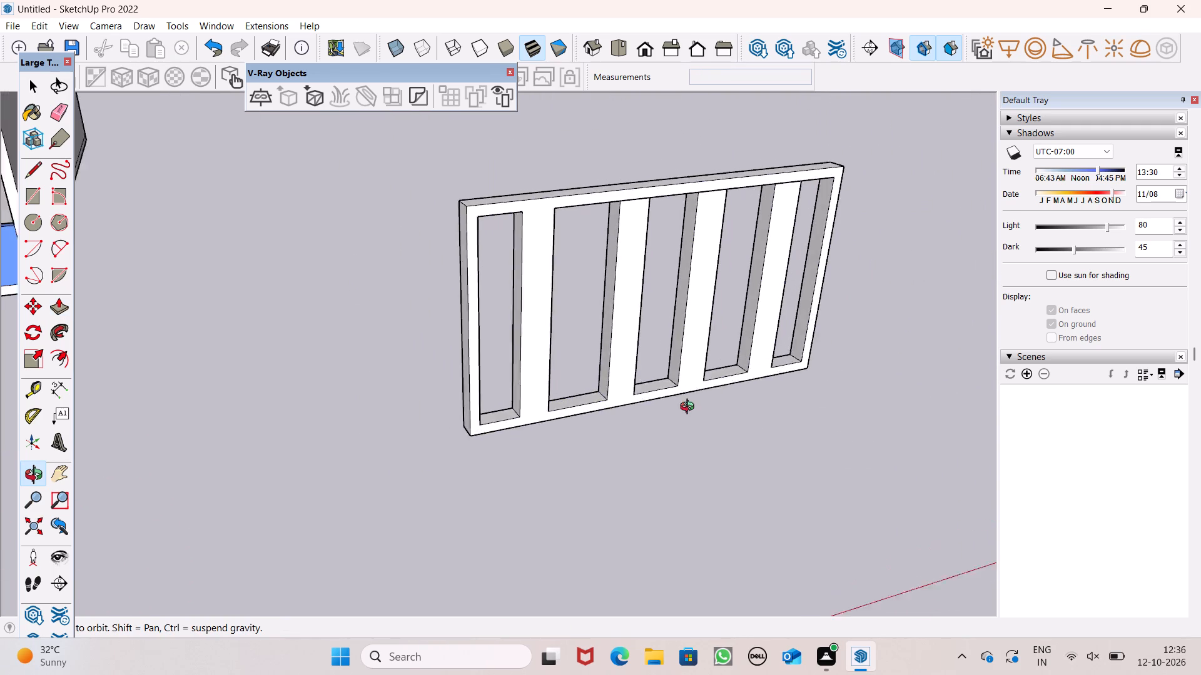
Draw a rectangle of about 5 1/8" by 4 15/16" near the bottom of the inner face of the frame's end post nearest the building.
{"action": "middle_click_drag", "start_coordinate": [690, 408], "coordinate": [624, 399]}
{"action": "key", "text": "space"}
{"action": "middle_click_drag", "start_coordinate": [741, 414], "coordinate": [423, 419]}
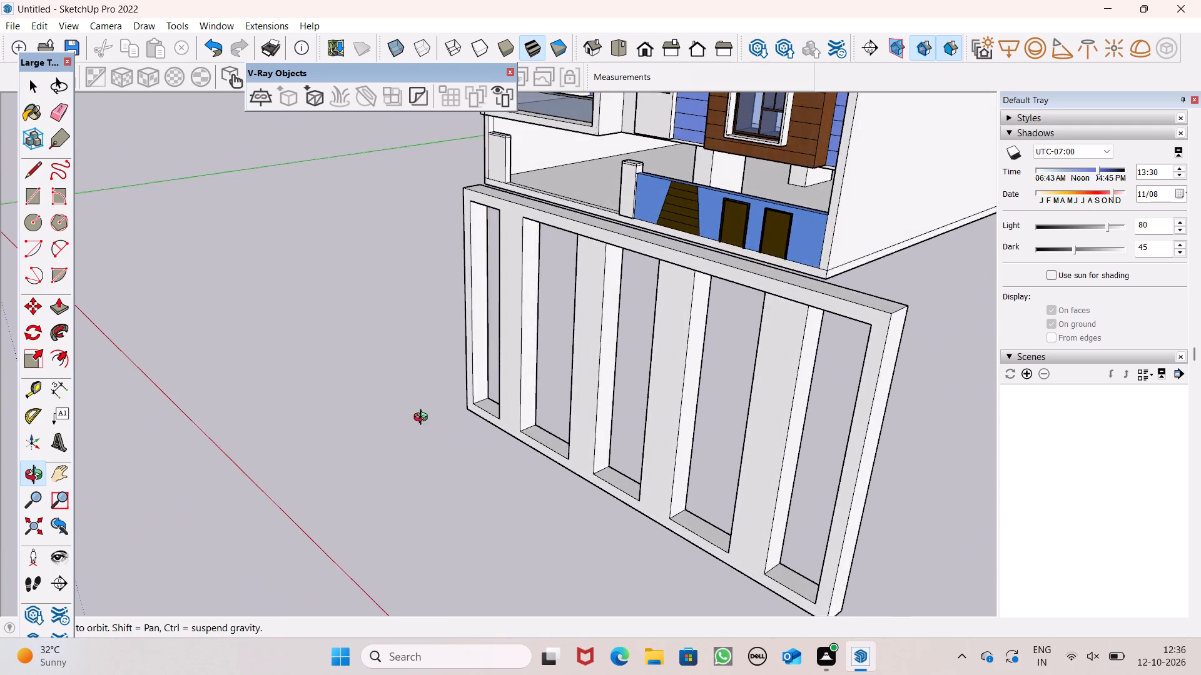
{"action": "middle_click_drag", "start_coordinate": [423, 419], "coordinate": [343, 404]}
{"action": "left_click", "coordinate": [26, 225]}
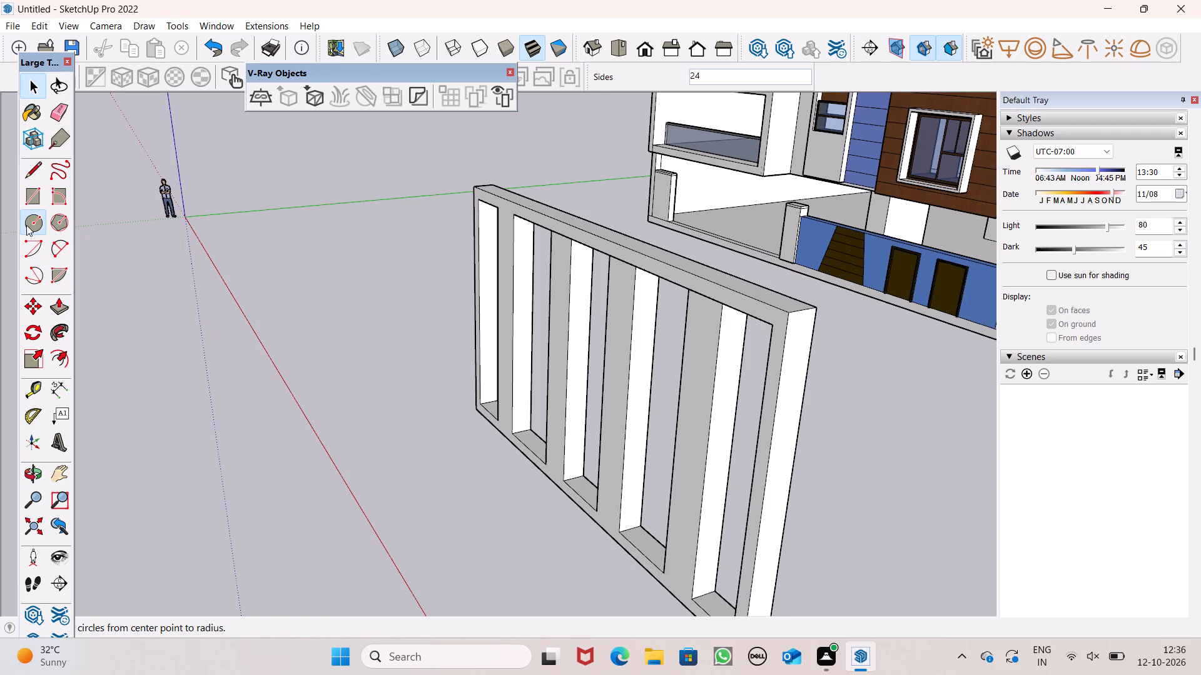
{"action": "scroll", "coordinate": [487, 274], "scroll_direction": "up", "scroll_amount": 7}
{"action": "scroll", "coordinate": [525, 322], "scroll_direction": "up", "scroll_amount": 1}
{"action": "middle_click_drag", "start_coordinate": [525, 338], "coordinate": [535, 348]}
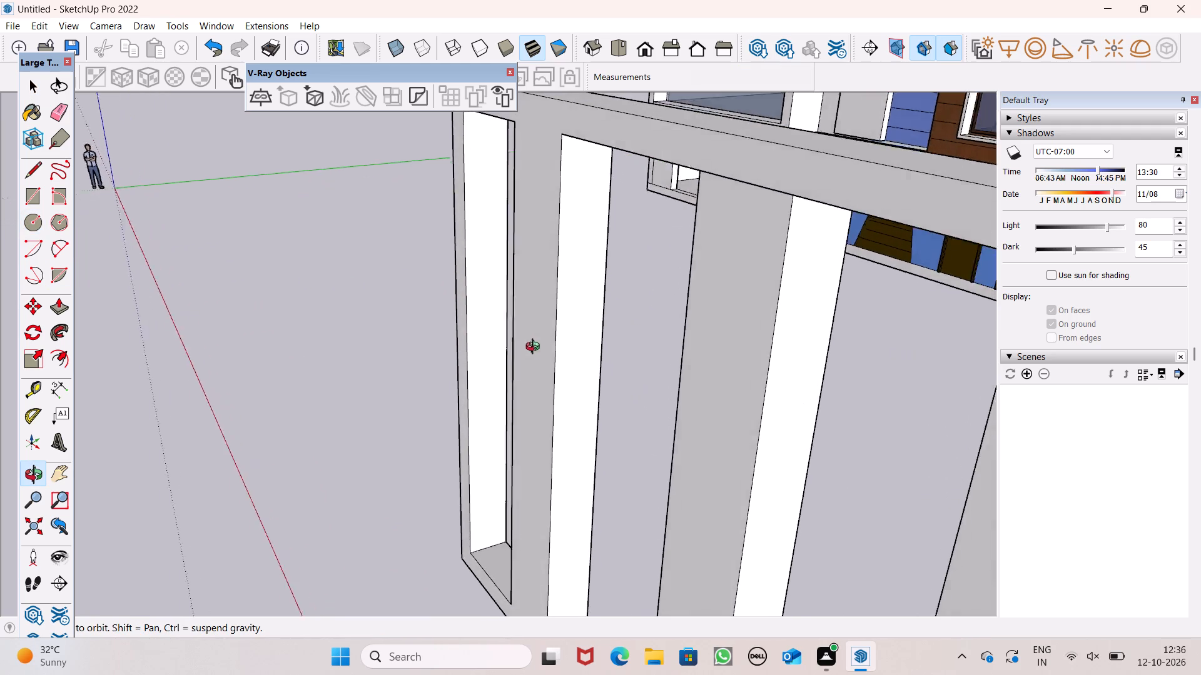
{"action": "middle_click_drag", "start_coordinate": [535, 348], "coordinate": [575, 336]}
{"action": "scroll", "coordinate": [465, 126], "scroll_direction": "up", "scroll_amount": 4}
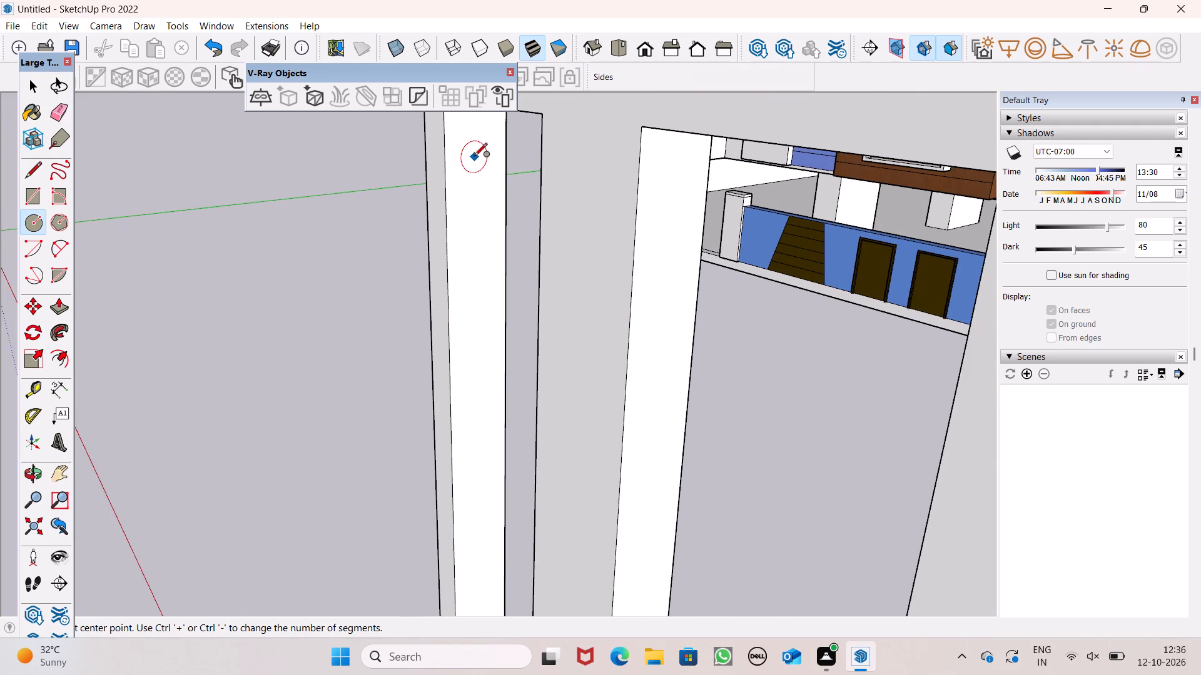
{"action": "left_click", "coordinate": [37, 196]}
{"action": "scroll", "coordinate": [383, 245], "scroll_direction": "down", "scroll_amount": 3}
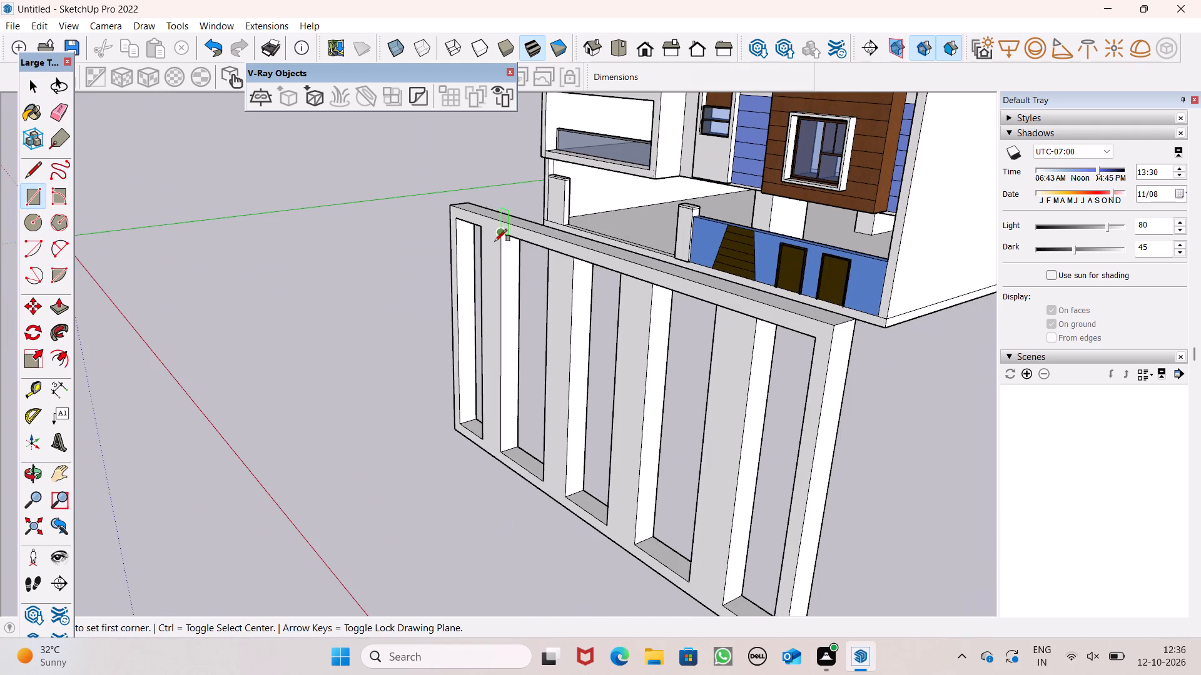
{"action": "scroll", "coordinate": [467, 247], "scroll_direction": "up", "scroll_amount": 6}
{"action": "scroll", "coordinate": [490, 567], "scroll_direction": "up", "scroll_amount": 6}
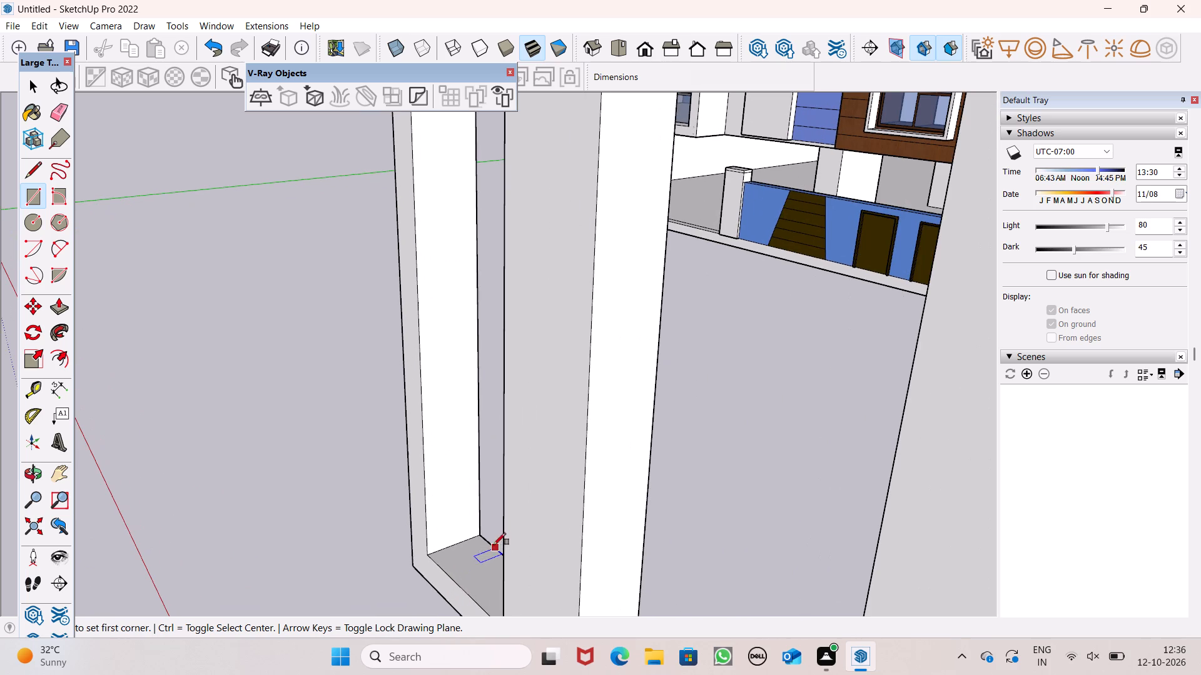
{"action": "scroll", "coordinate": [521, 539], "scroll_direction": "down", "scroll_amount": 4}
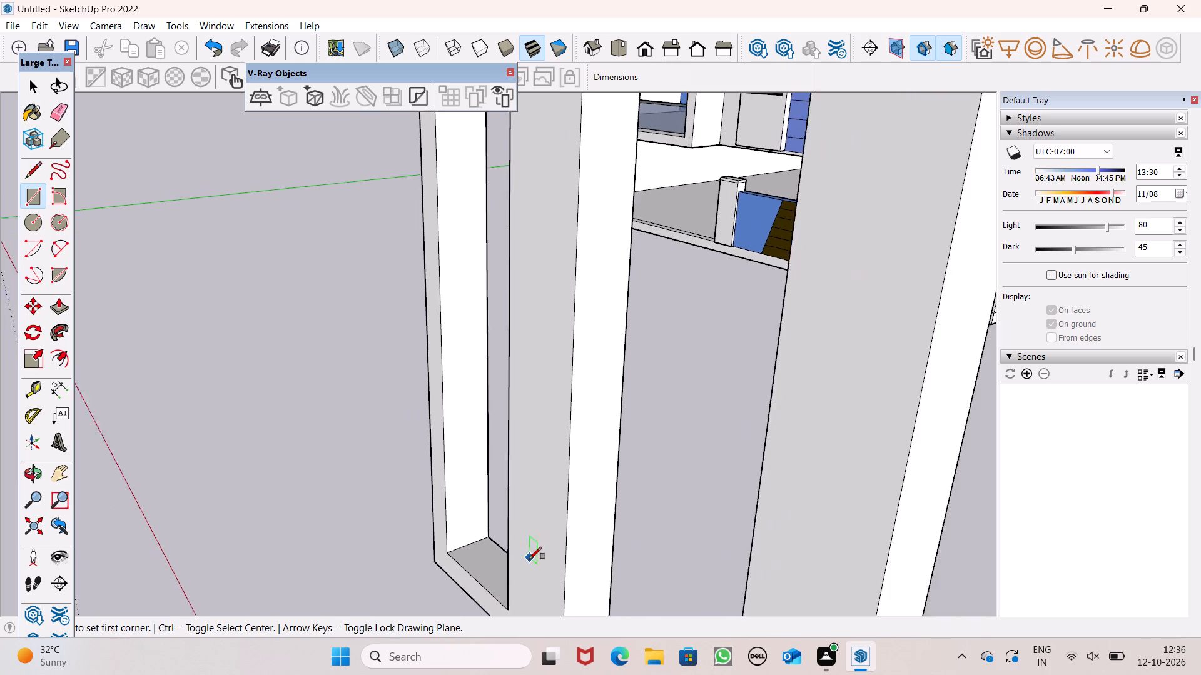
{"action": "scroll", "coordinate": [534, 549], "scroll_direction": "down", "scroll_amount": 6}
{"action": "scroll", "coordinate": [500, 561], "scroll_direction": "up", "scroll_amount": 2}
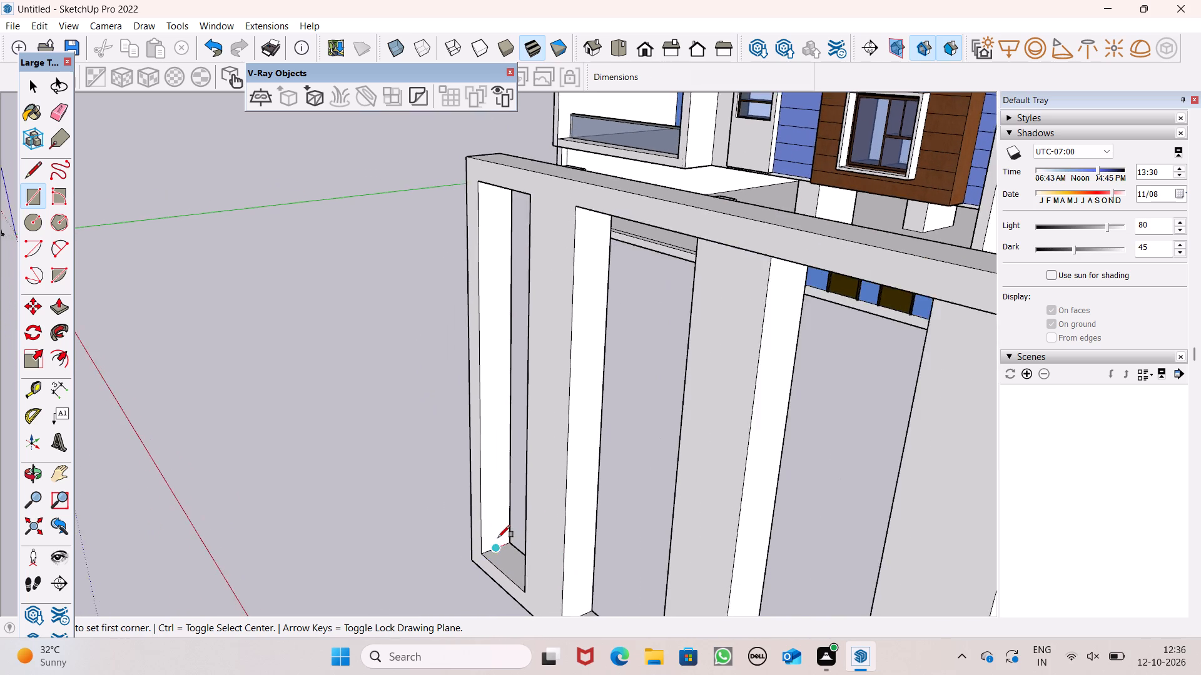
{"action": "scroll", "coordinate": [498, 537], "scroll_direction": "up", "scroll_amount": 6}
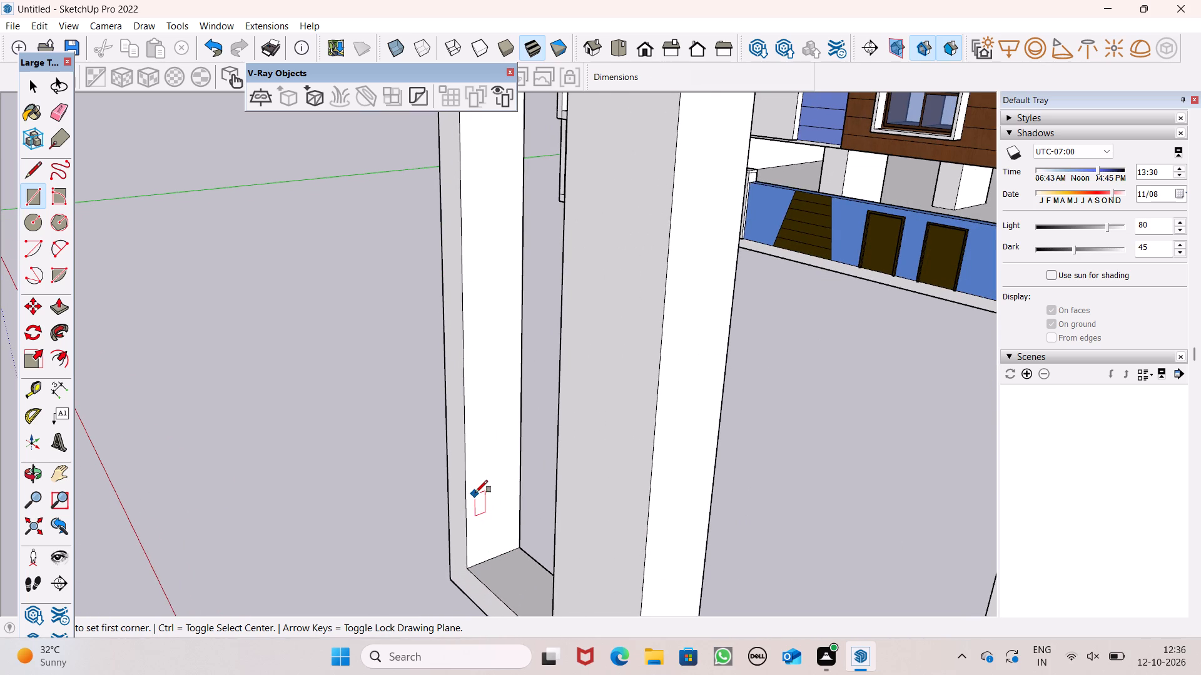
{"action": "left_click", "coordinate": [478, 488]}
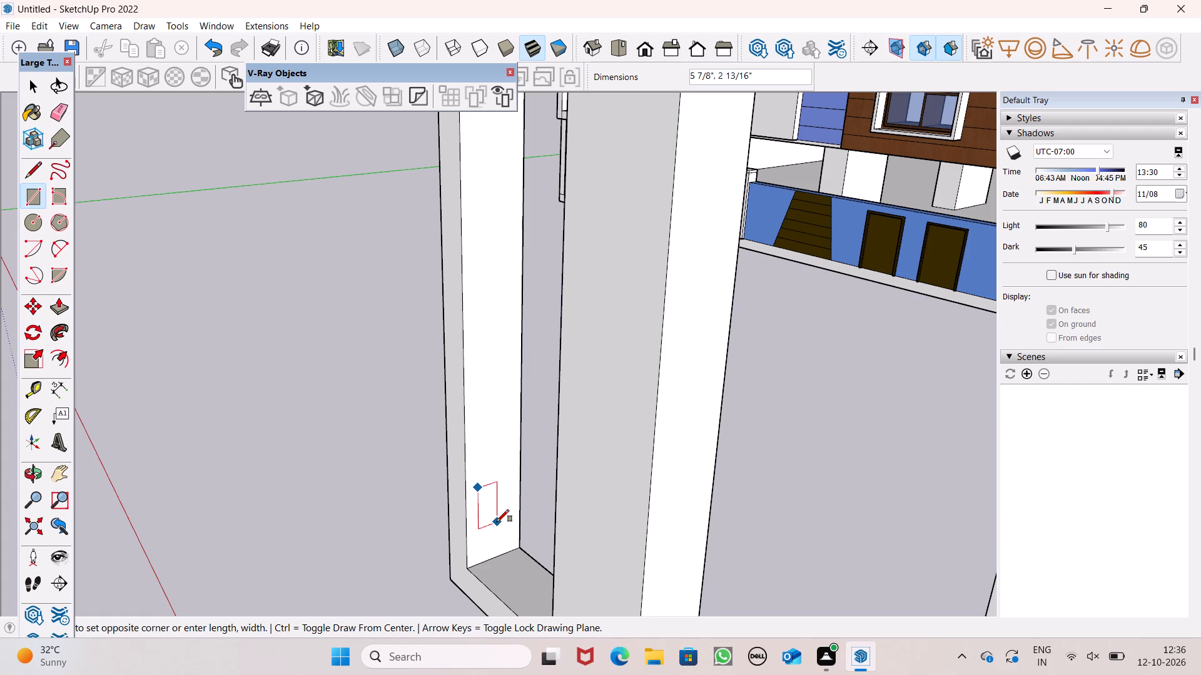
{"action": "scroll", "coordinate": [506, 522], "scroll_direction": "up", "scroll_amount": 7}
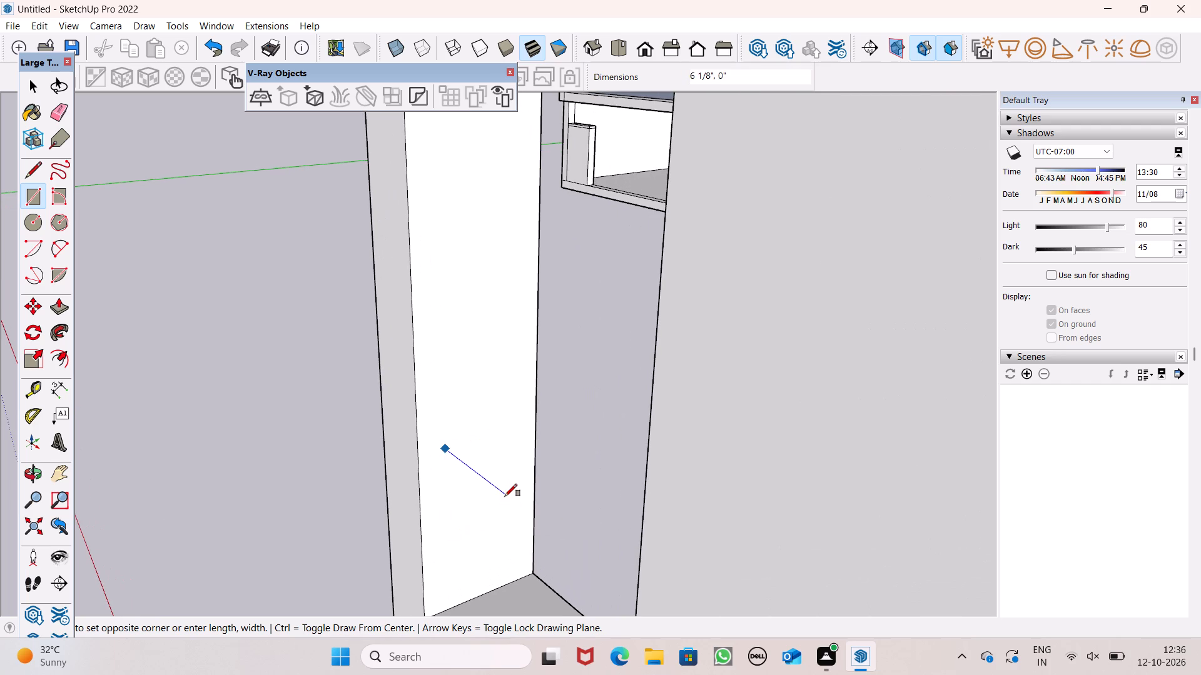
{"action": "middle_click_drag", "start_coordinate": [503, 526], "coordinate": [414, 532]}
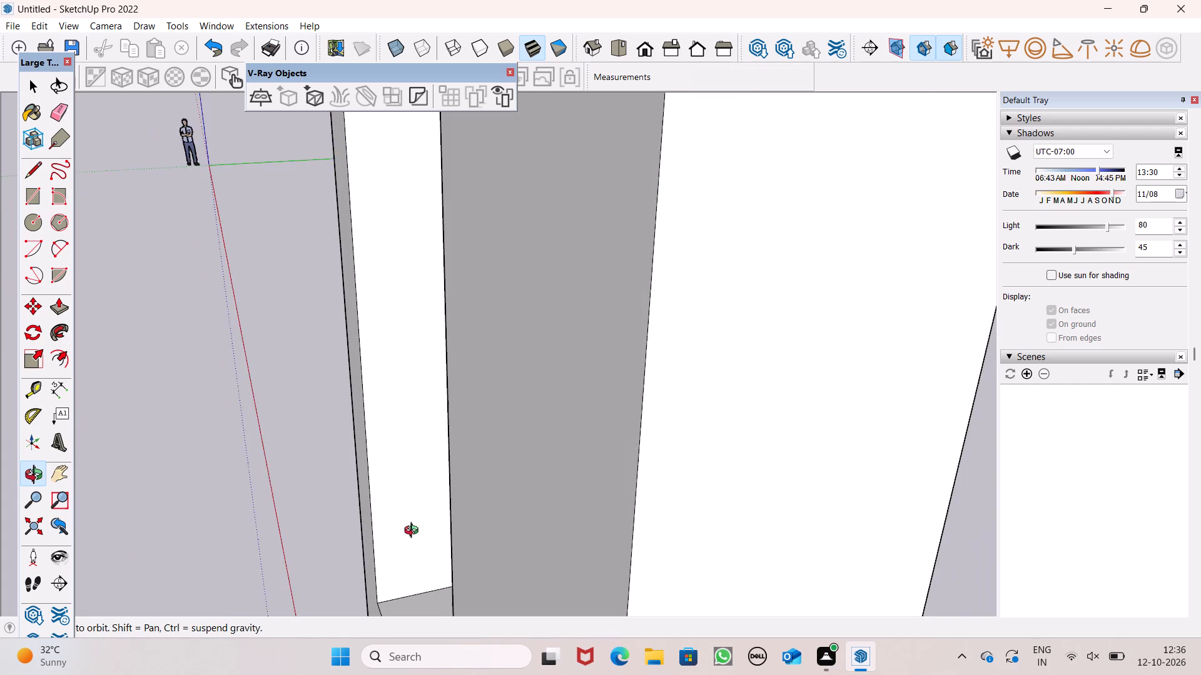
{"action": "middle_click_drag", "start_coordinate": [414, 532], "coordinate": [435, 451]}
{"action": "scroll", "coordinate": [447, 481], "scroll_direction": "up", "scroll_amount": 7}
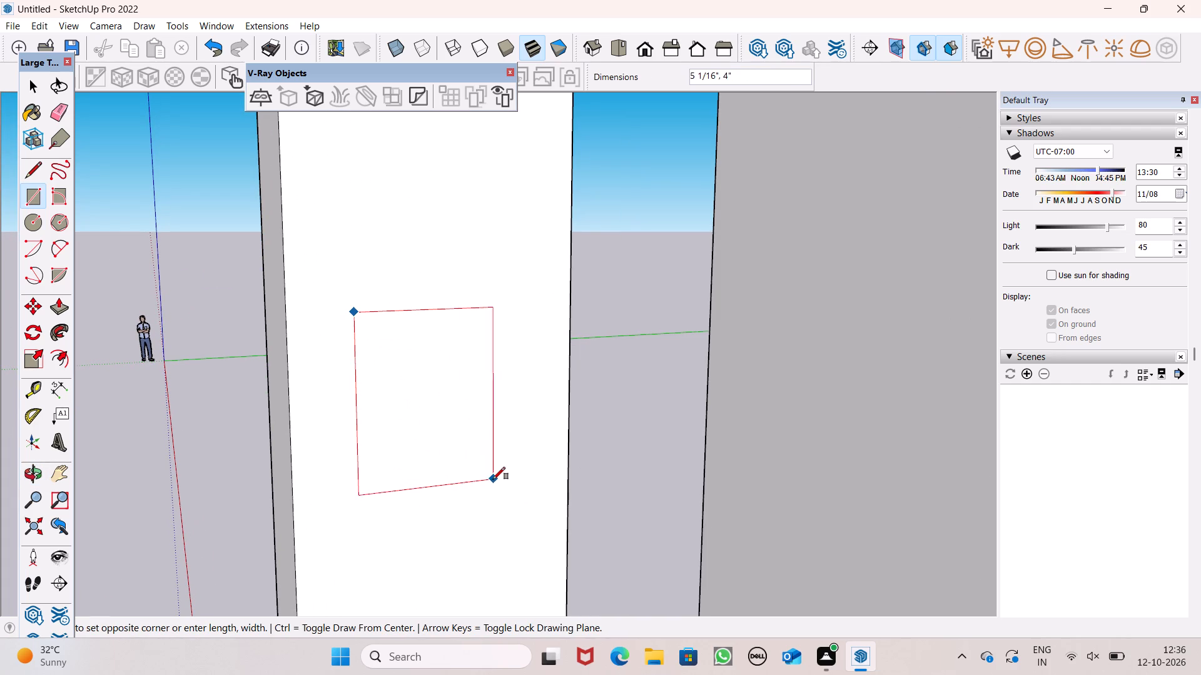
{"action": "left_click", "coordinate": [522, 477]}
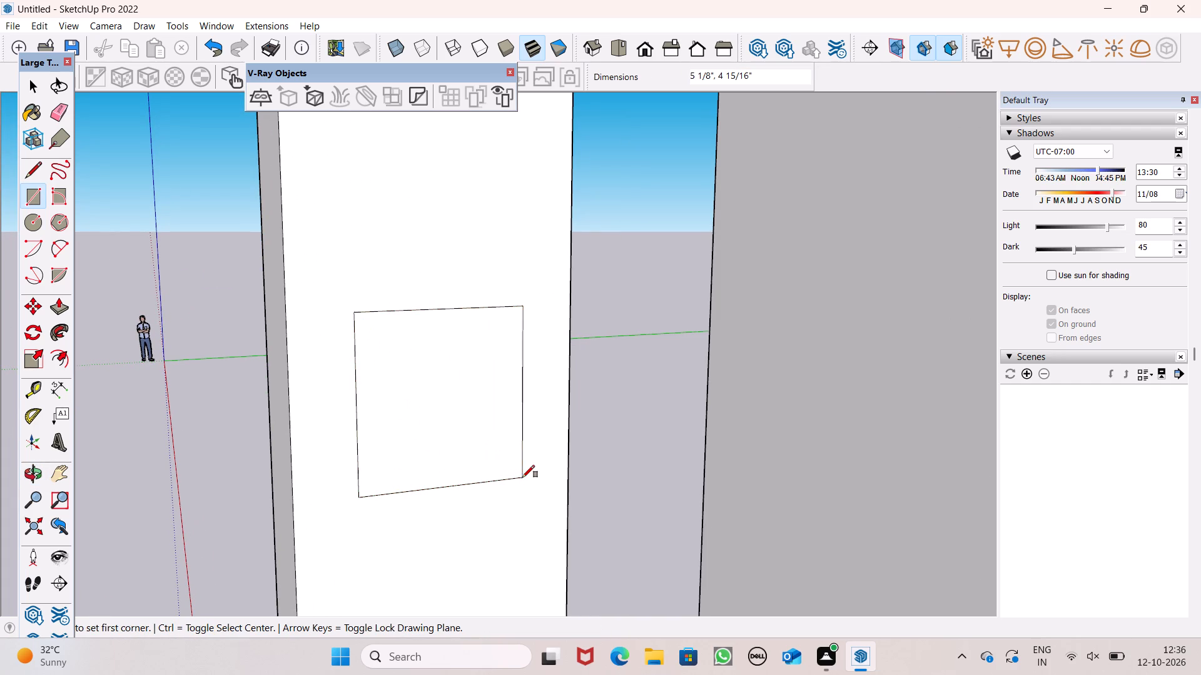
Copy the small rectangle 1' upward on the end post's inner face and repeat it as an array of 8 copies.
{"action": "scroll", "coordinate": [474, 464], "scroll_direction": "down", "scroll_amount": 13}
{"action": "key", "text": "space"}
{"action": "scroll", "coordinate": [482, 478], "scroll_direction": "down", "scroll_amount": 4}
{"action": "middle_click_drag", "start_coordinate": [494, 492], "coordinate": [542, 515]}
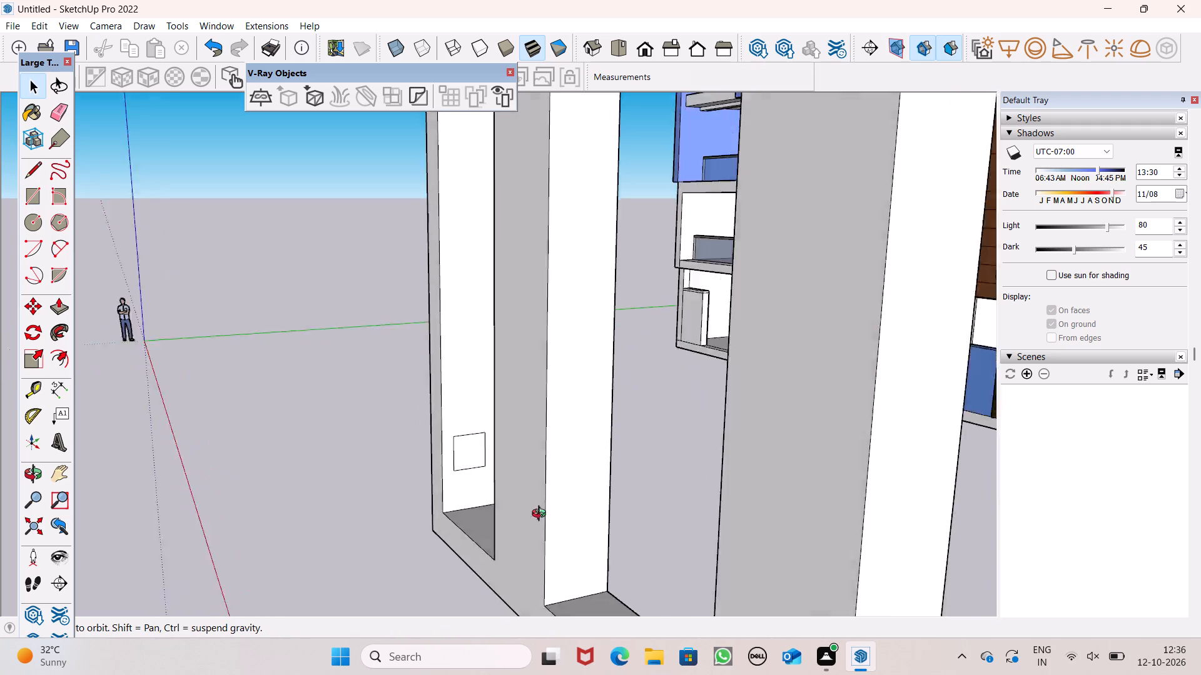
{"action": "middle_click_drag", "start_coordinate": [542, 515], "coordinate": [607, 556]}
{"action": "double_click", "coordinate": [450, 446]}
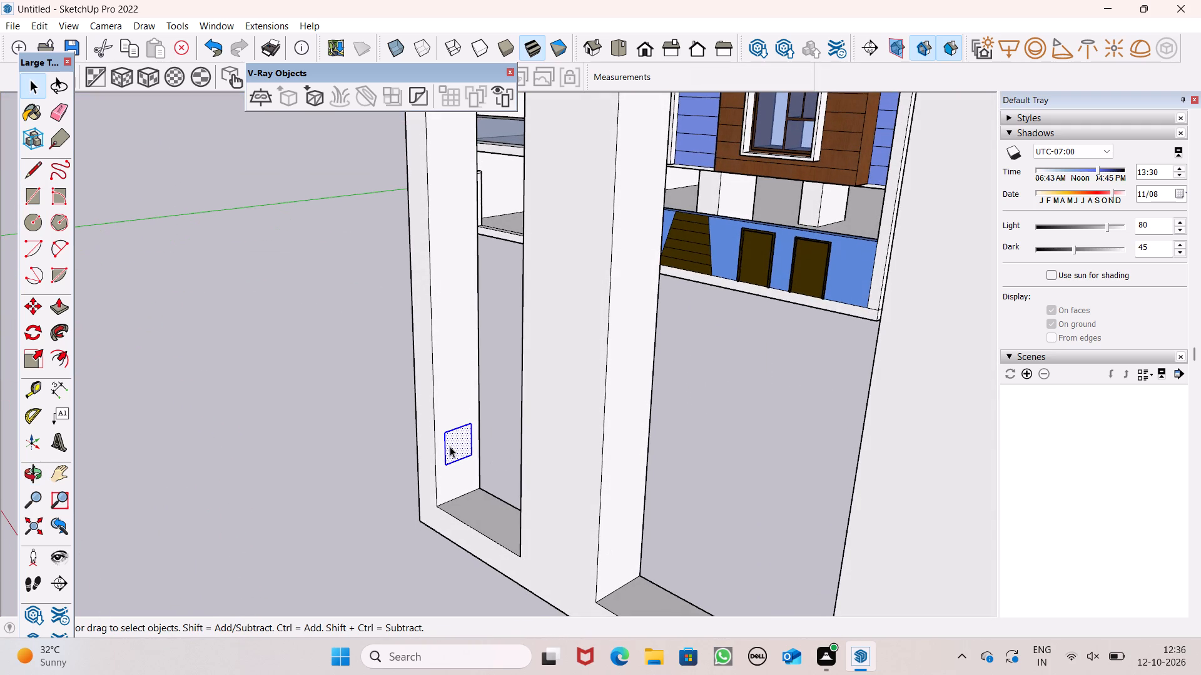
{"action": "key", "text": "m"}
{"action": "key", "text": "Return"}
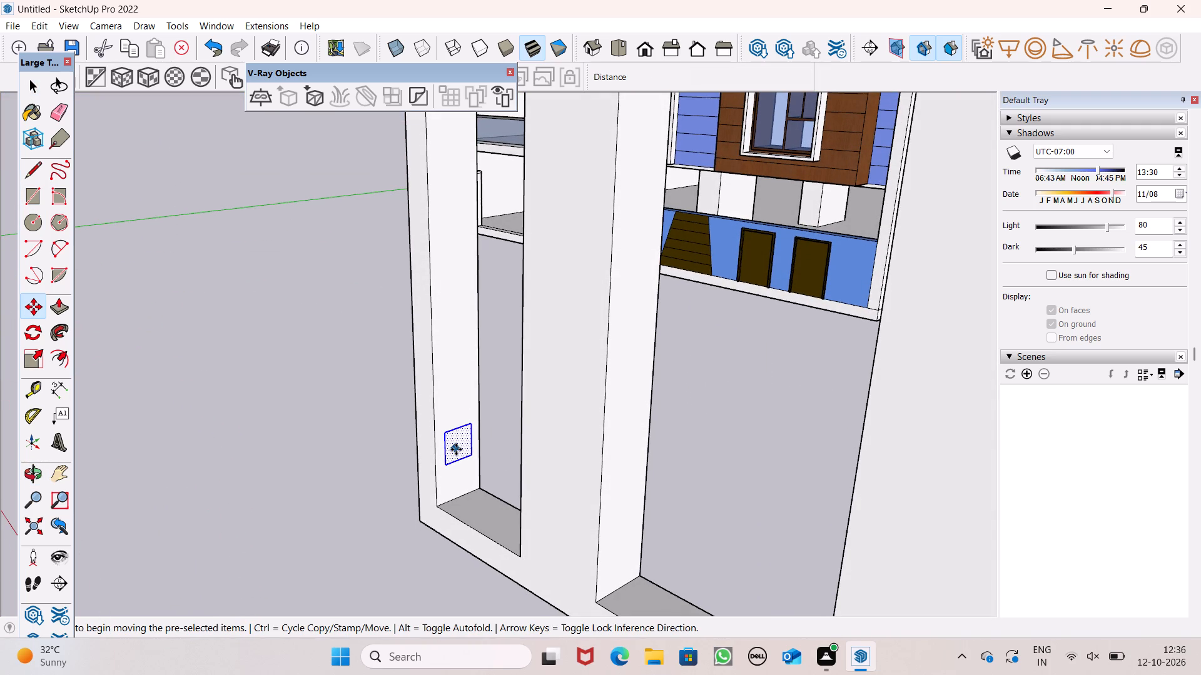
{"action": "left_click_drag", "start_coordinate": [456, 450], "coordinate": [456, 377]}
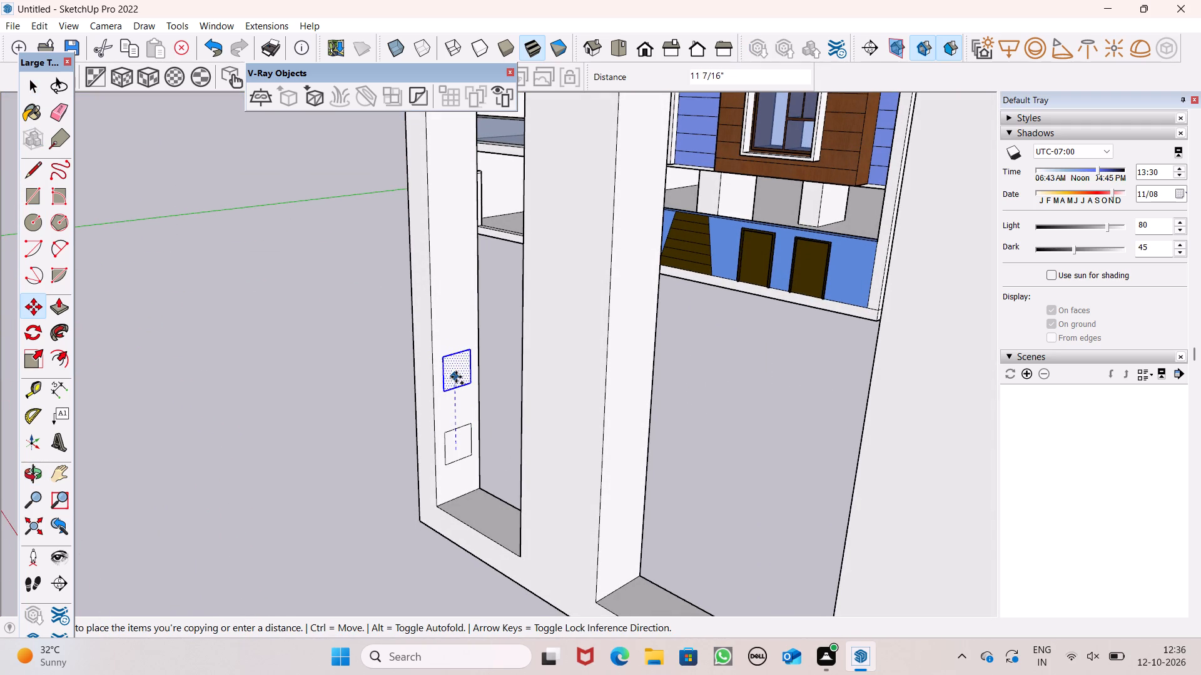
{"action": "left_click_drag", "start_coordinate": [456, 377], "coordinate": [456, 372]}
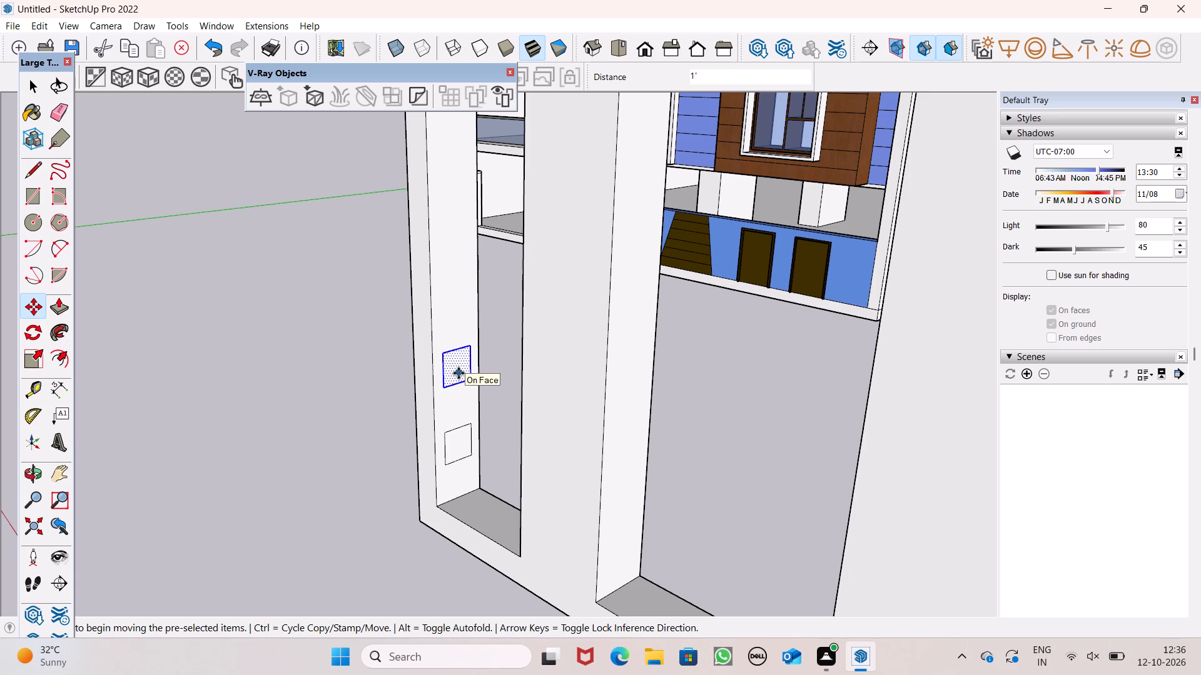
{"action": "key", "text": "shift+asterisk"}
{"action": "key", "text": "8"}
{"action": "key", "text": "Return"}
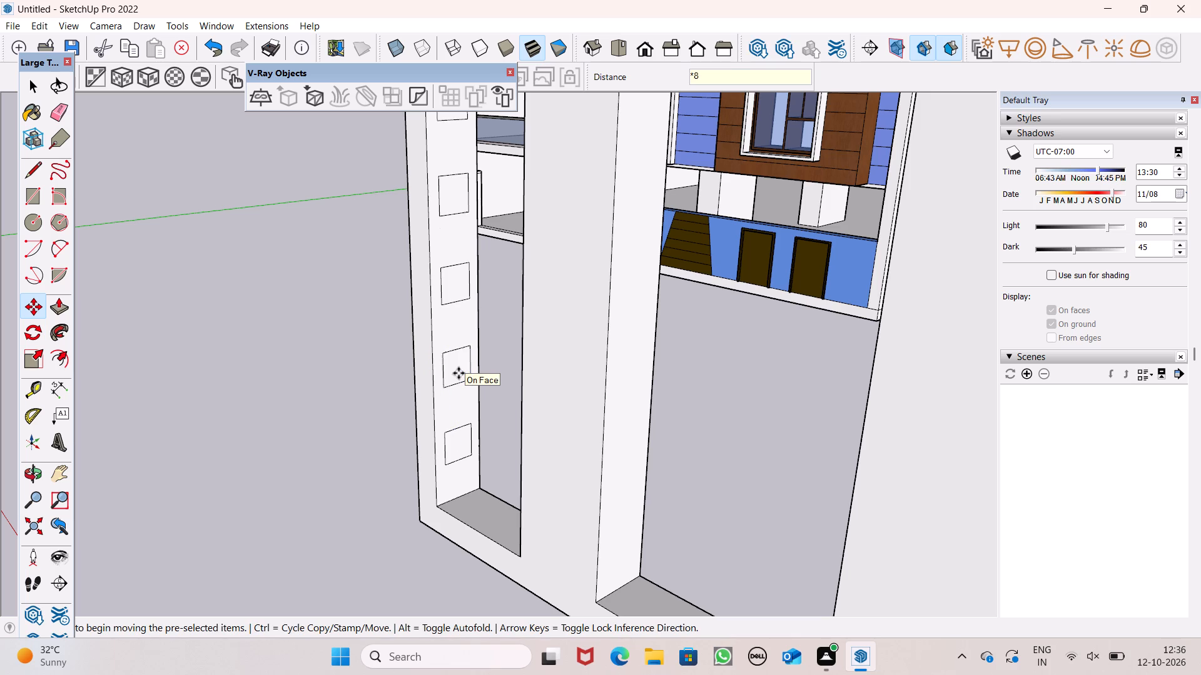
Delete the two surplus rectangle copies that stick out above the frame's top bar.
{"action": "scroll", "coordinate": [477, 350], "scroll_direction": "down", "scroll_amount": 11}
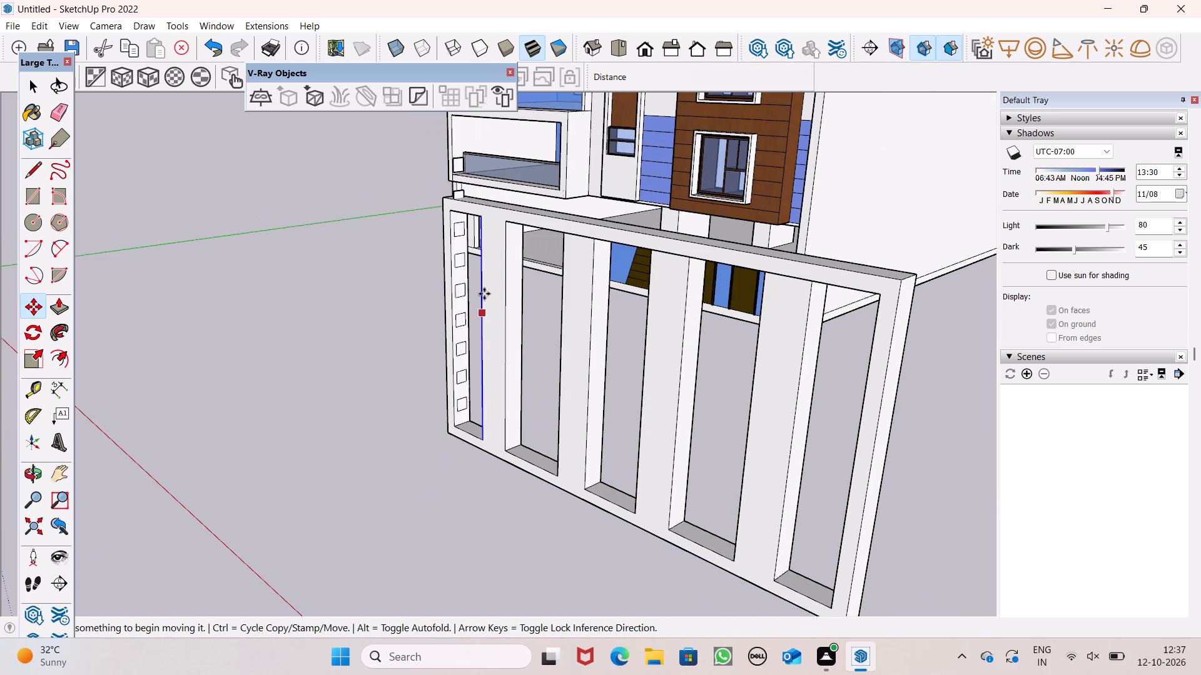
{"action": "key", "text": "space"}
{"action": "scroll", "coordinate": [475, 155], "scroll_direction": "up", "scroll_amount": 7}
{"action": "scroll", "coordinate": [484, 176], "scroll_direction": "down", "scroll_amount": 5}
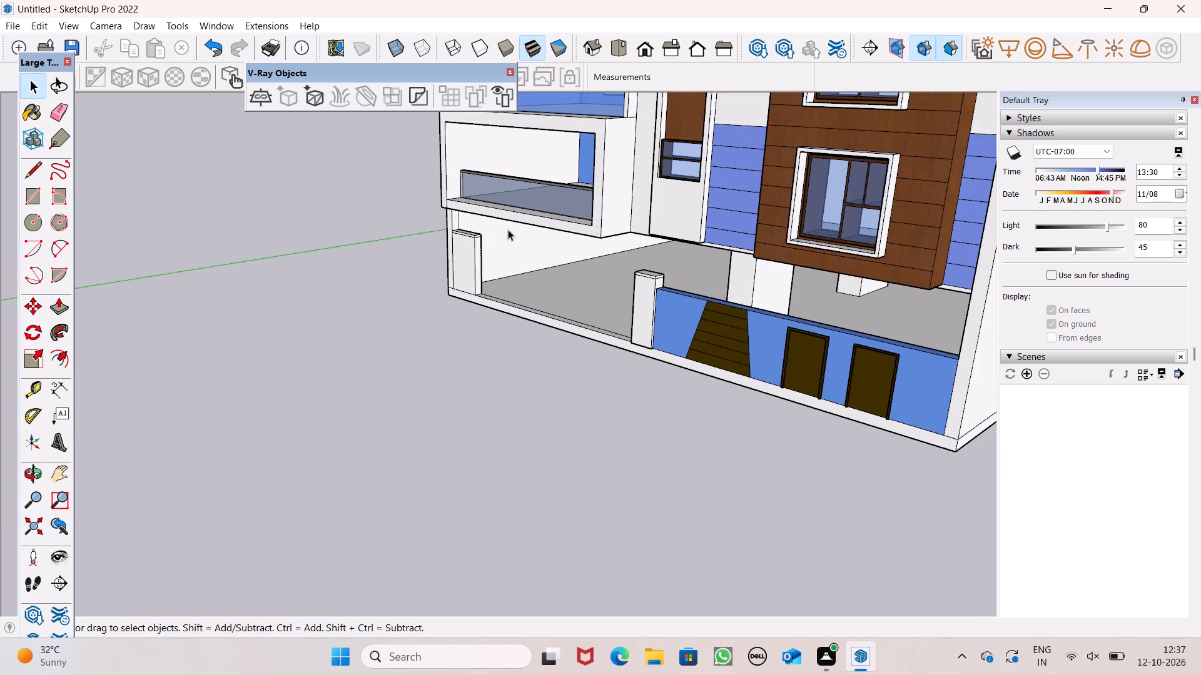
{"action": "scroll", "coordinate": [517, 242], "scroll_direction": "down", "scroll_amount": 6}
{"action": "scroll", "coordinate": [504, 277], "scroll_direction": "up", "scroll_amount": 7}
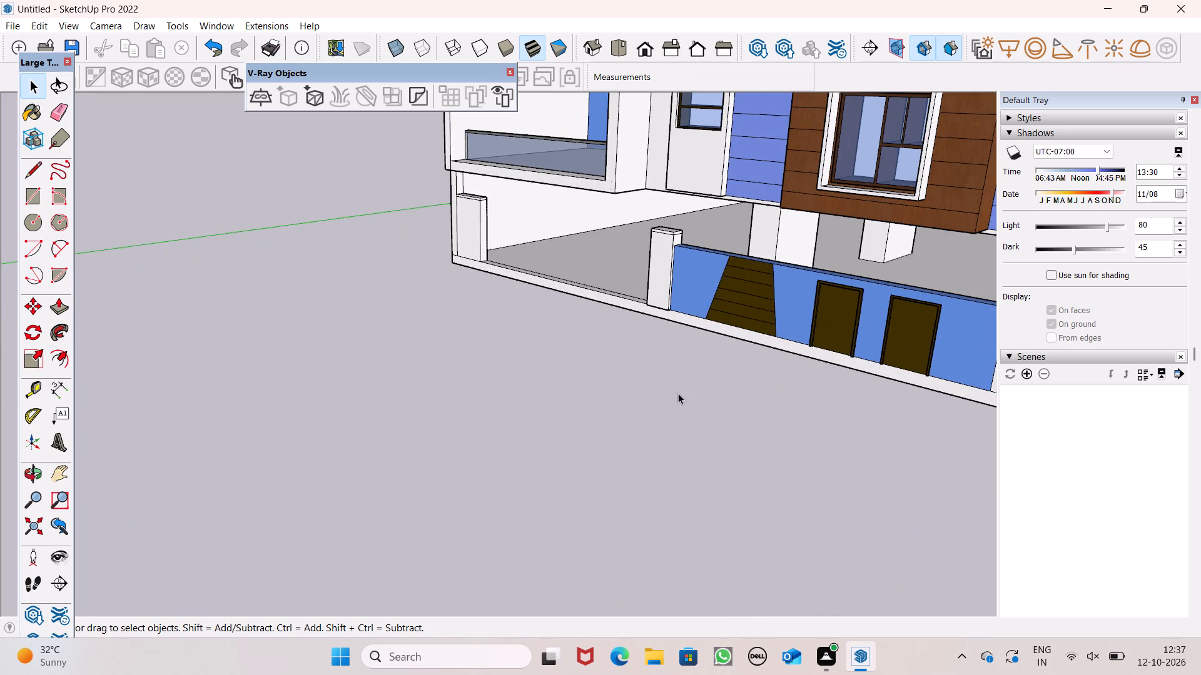
{"action": "scroll", "coordinate": [666, 371], "scroll_direction": "down", "scroll_amount": 6}
{"action": "scroll", "coordinate": [753, 392], "scroll_direction": "up", "scroll_amount": 3}
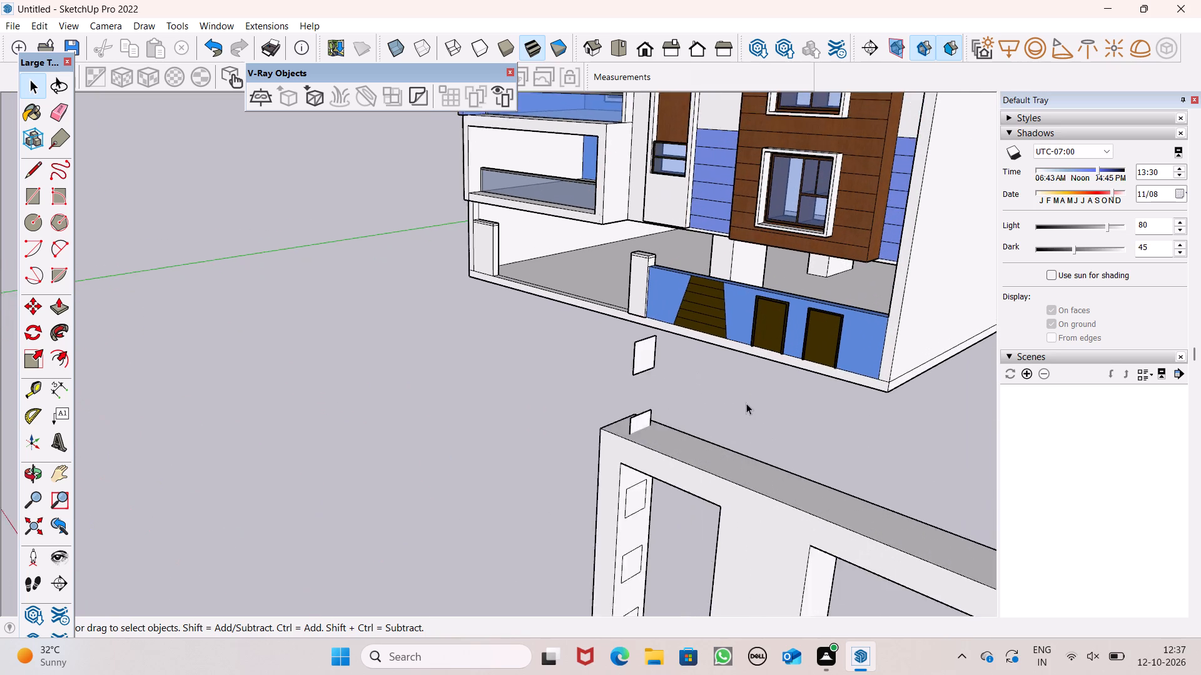
{"action": "scroll", "coordinate": [746, 403], "scroll_direction": "up", "scroll_amount": 1}
{"action": "double_click", "coordinate": [464, 272]}
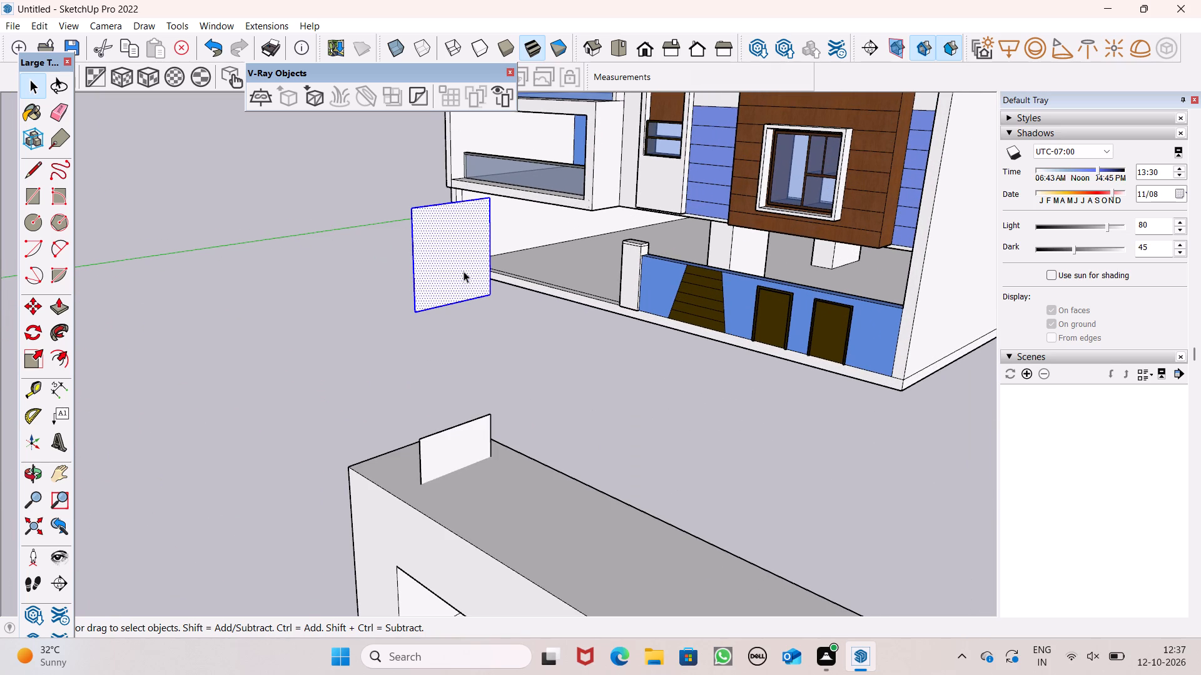
{"action": "key", "text": "Delete"}
{"action": "double_click", "coordinate": [464, 454]}
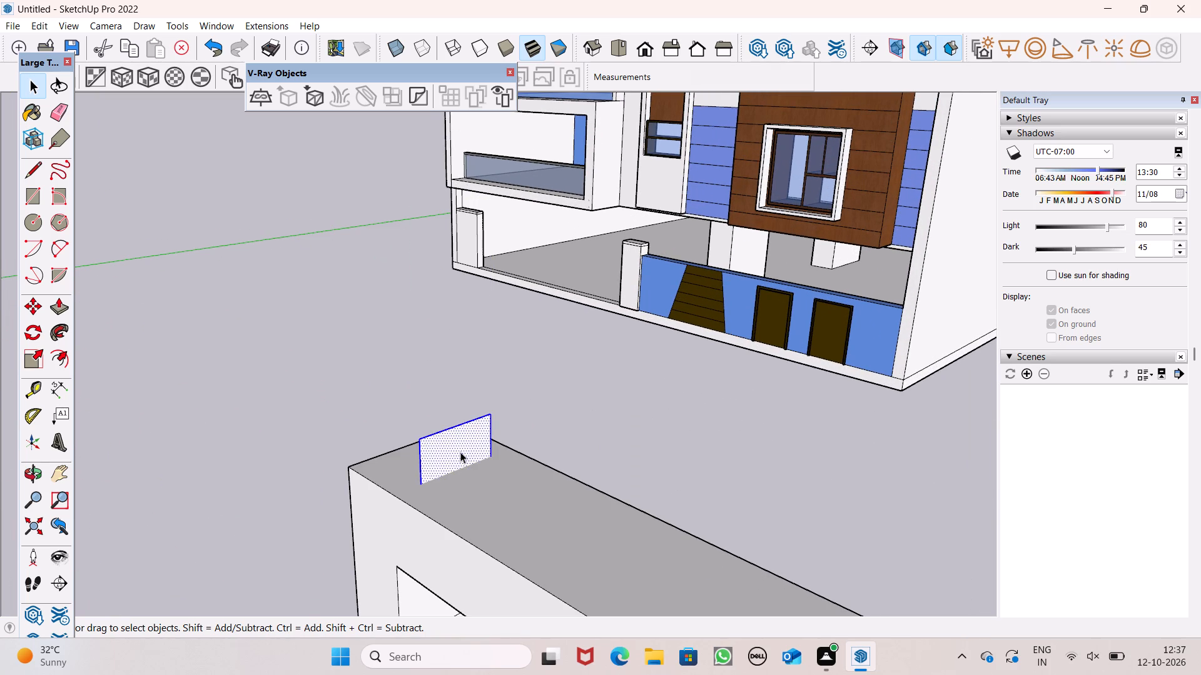
{"action": "key", "text": "Delete"}
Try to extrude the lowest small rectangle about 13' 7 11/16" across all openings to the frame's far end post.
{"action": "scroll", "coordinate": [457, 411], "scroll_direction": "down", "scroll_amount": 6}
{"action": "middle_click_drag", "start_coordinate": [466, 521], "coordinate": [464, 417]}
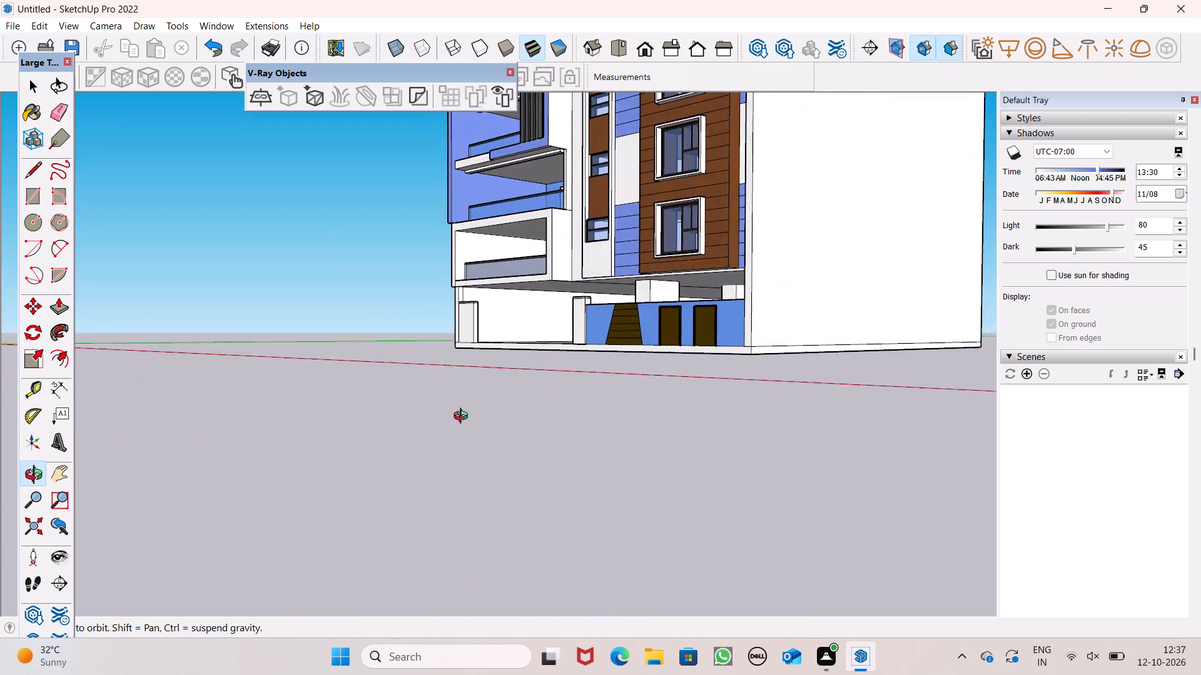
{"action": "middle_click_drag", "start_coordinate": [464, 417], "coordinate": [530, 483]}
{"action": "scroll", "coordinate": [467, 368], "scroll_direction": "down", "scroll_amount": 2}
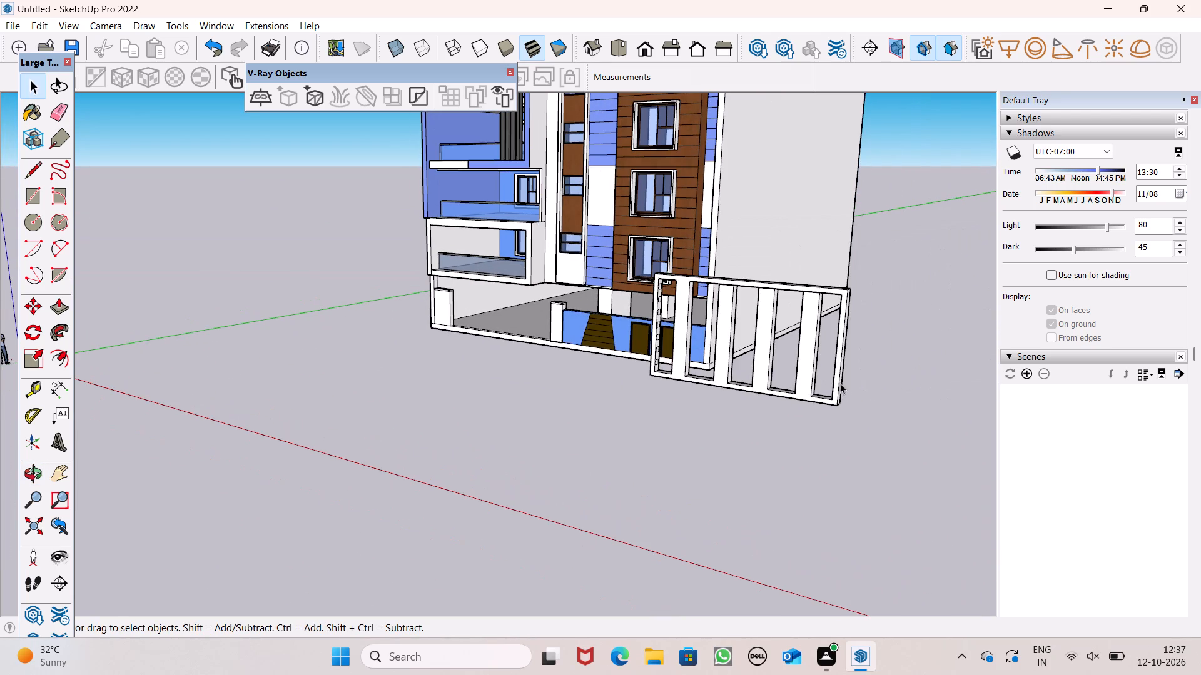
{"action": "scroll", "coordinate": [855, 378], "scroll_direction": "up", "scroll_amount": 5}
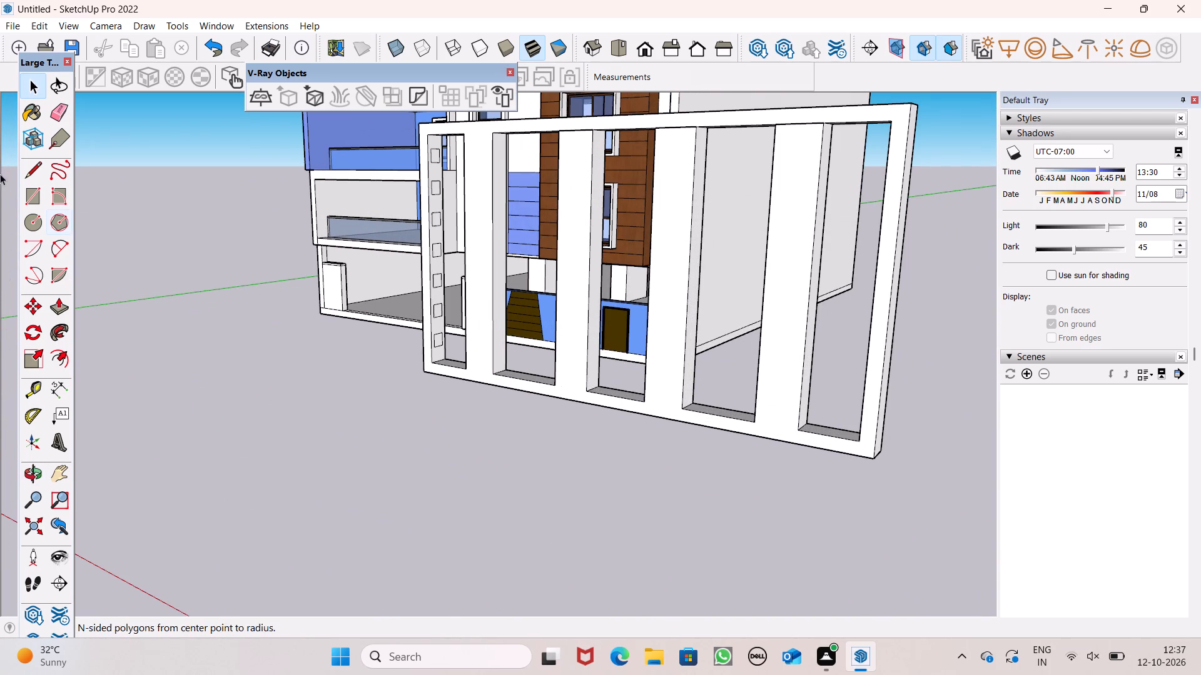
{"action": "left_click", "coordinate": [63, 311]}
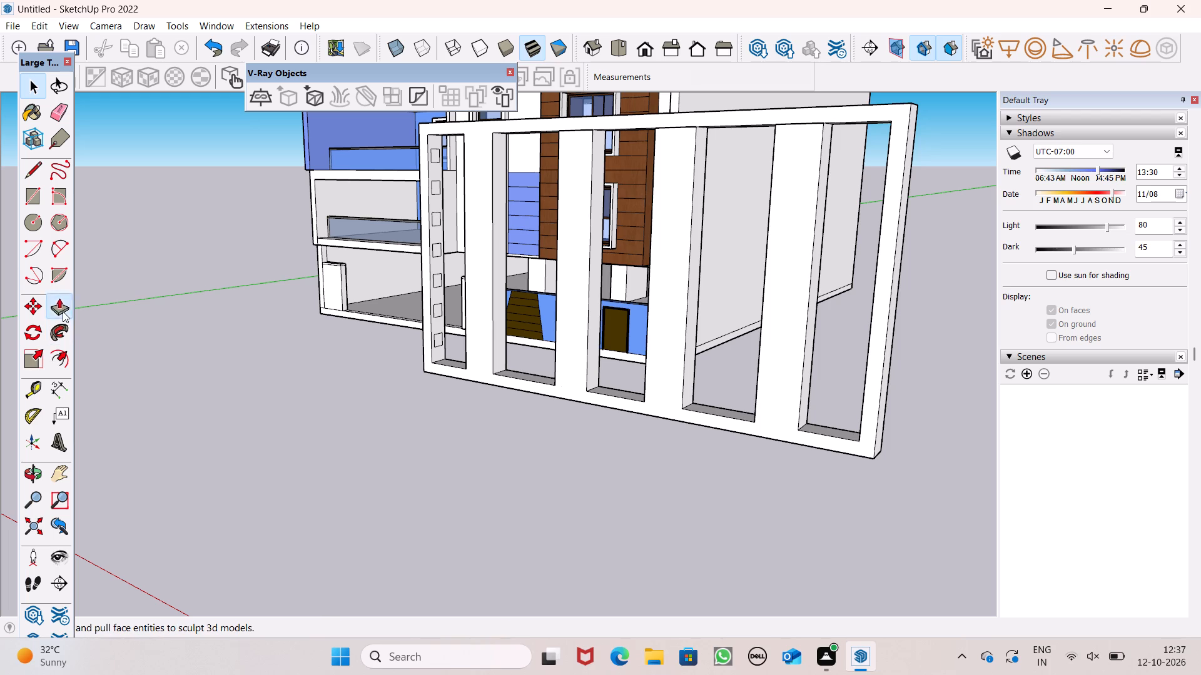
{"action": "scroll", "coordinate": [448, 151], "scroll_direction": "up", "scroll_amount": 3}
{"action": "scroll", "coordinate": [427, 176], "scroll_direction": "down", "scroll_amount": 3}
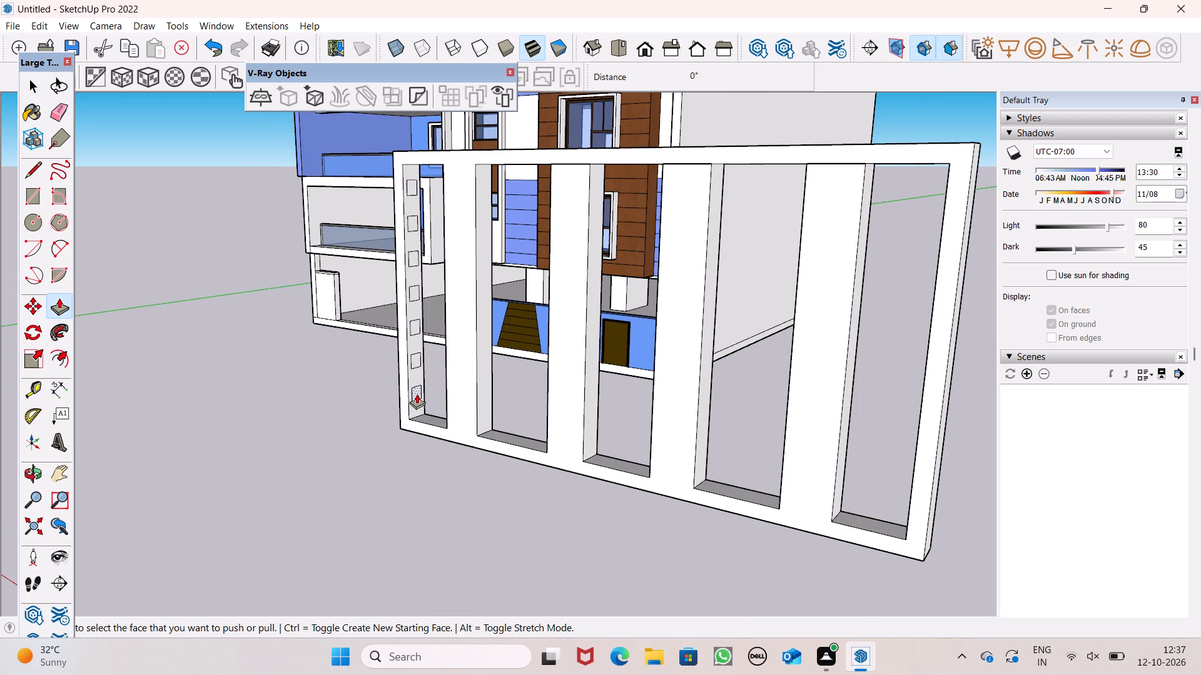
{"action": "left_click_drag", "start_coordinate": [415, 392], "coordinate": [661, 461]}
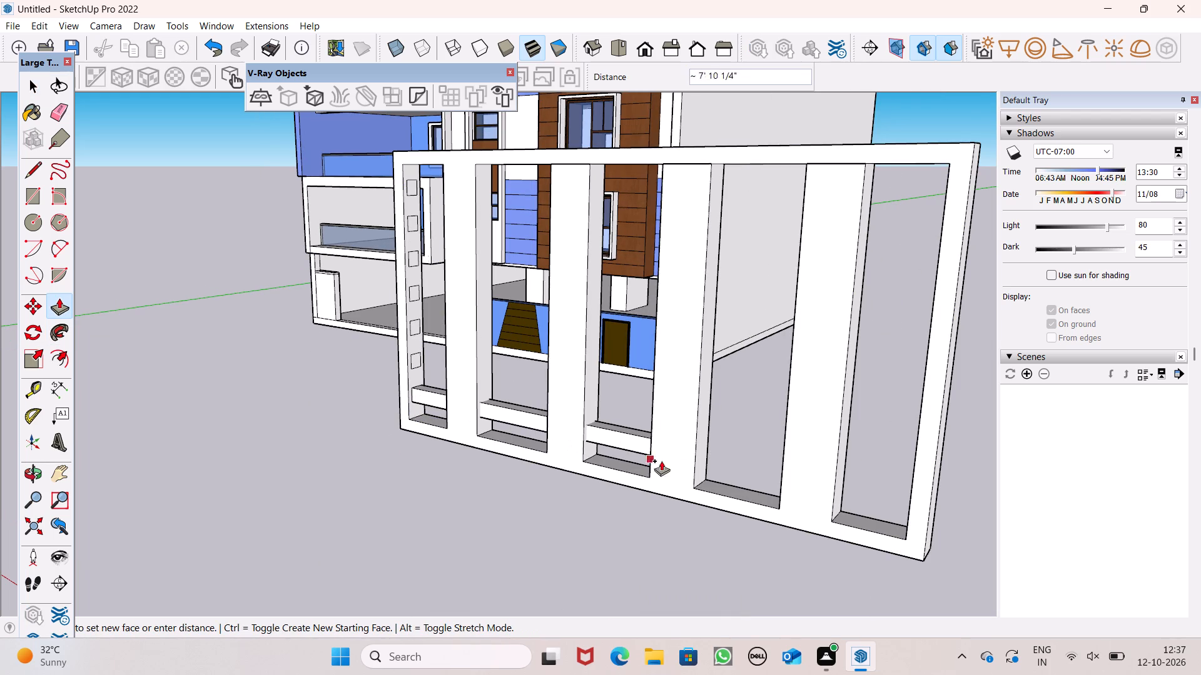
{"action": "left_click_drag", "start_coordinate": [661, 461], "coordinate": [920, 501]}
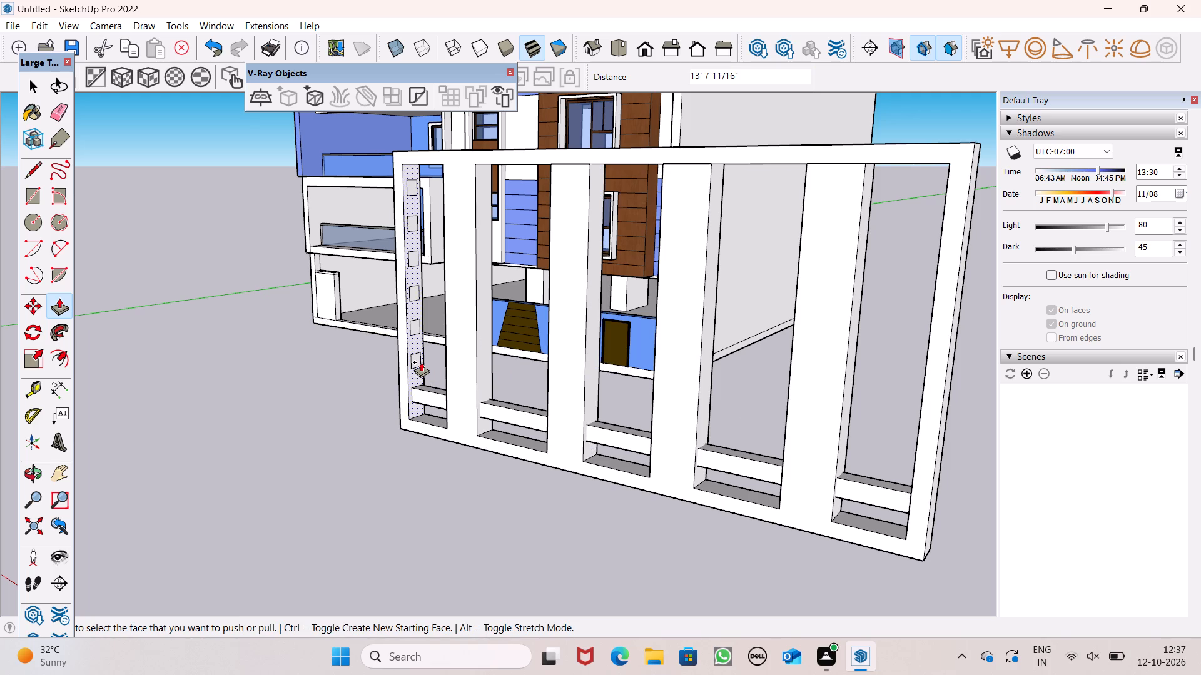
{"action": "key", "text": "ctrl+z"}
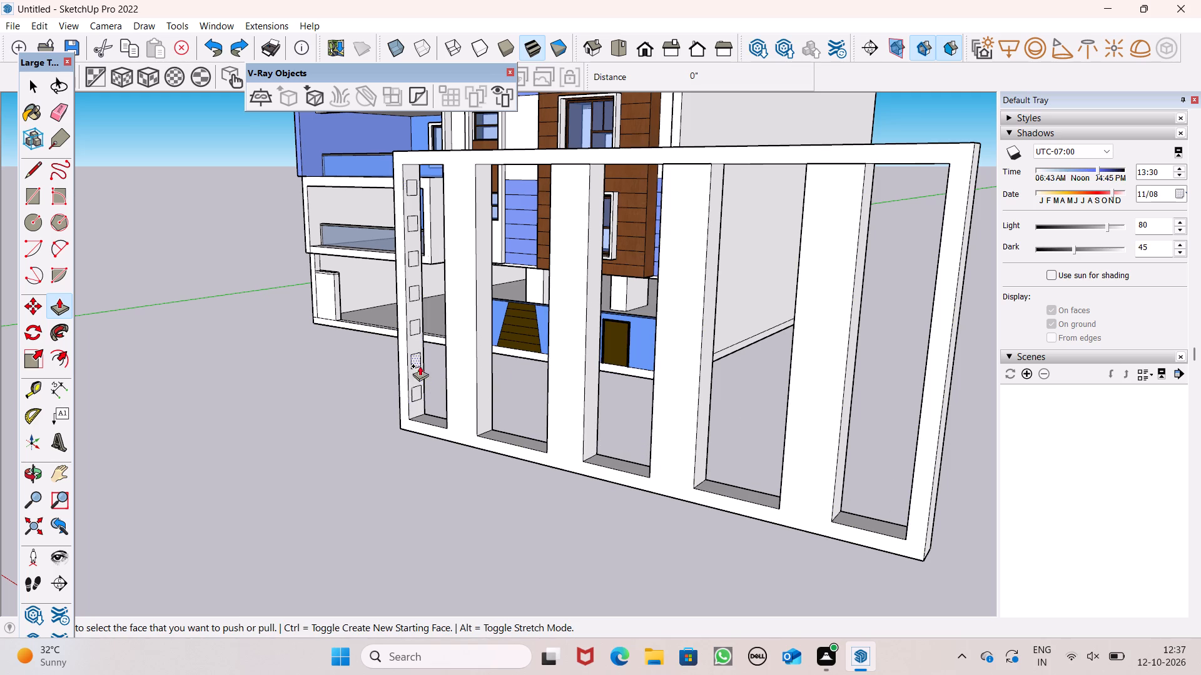
Extrude the six lower small rectangles on the near end post about 5' each to form rails across the frame's first two openings.
{"action": "left_click_drag", "start_coordinate": [415, 397], "coordinate": [487, 426]}
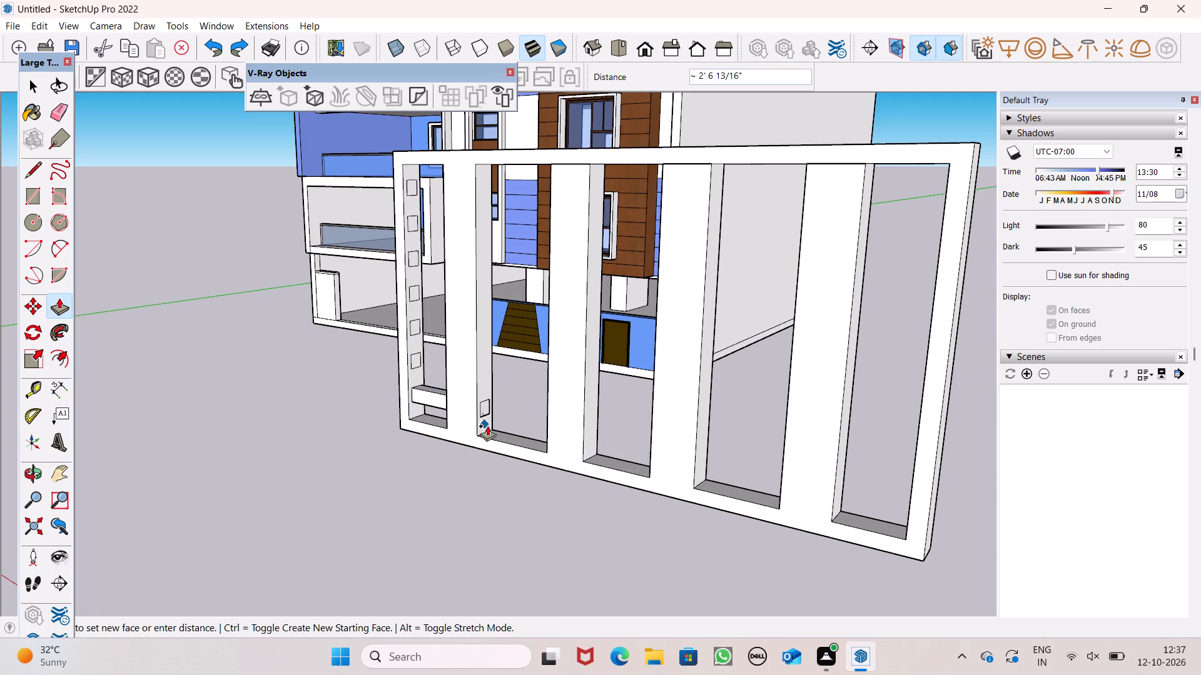
{"action": "left_click_drag", "start_coordinate": [487, 426], "coordinate": [558, 441]}
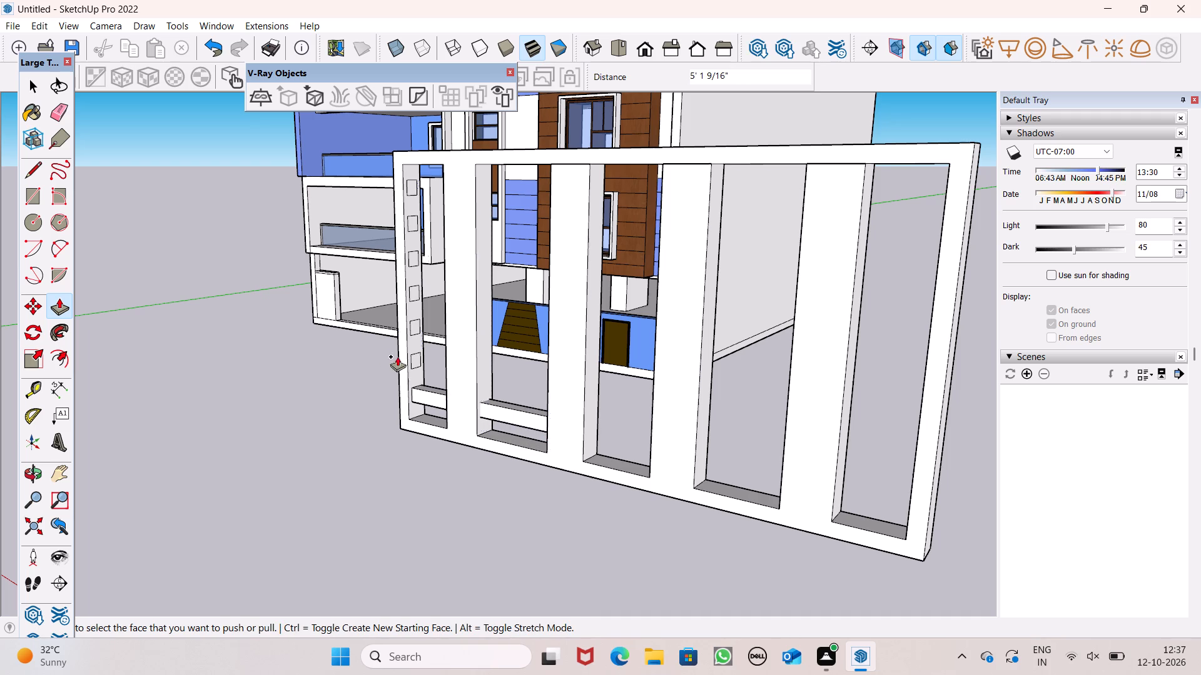
{"action": "left_click_drag", "start_coordinate": [415, 361], "coordinate": [533, 399]}
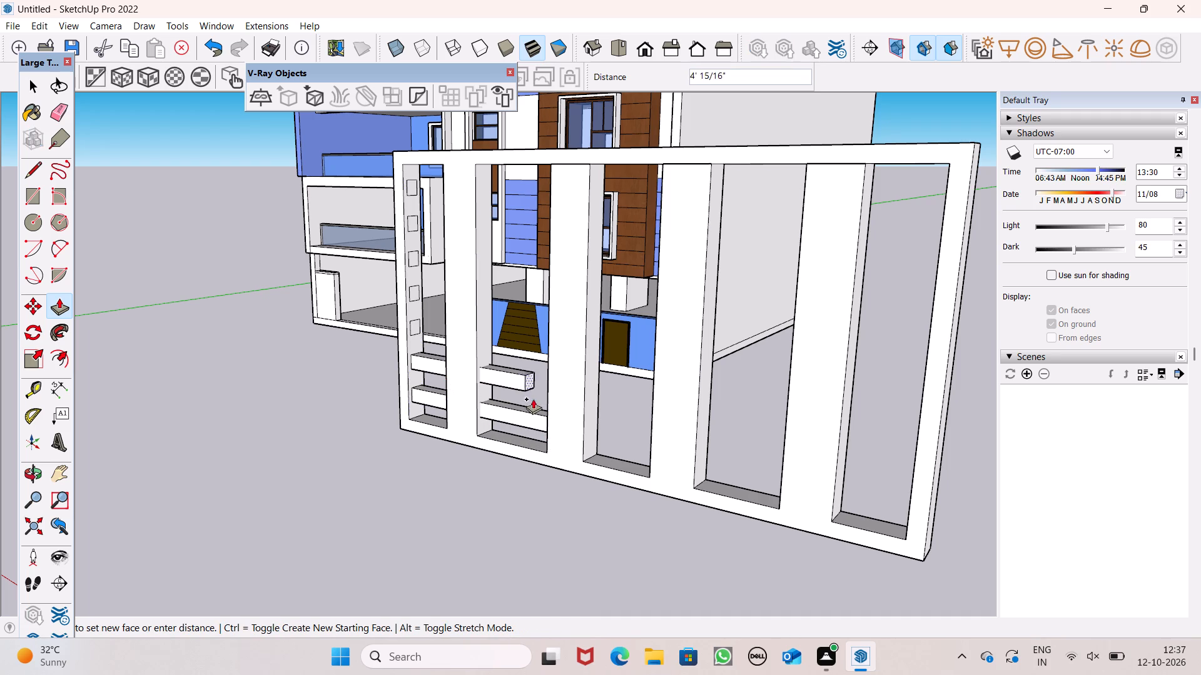
{"action": "left_click_drag", "start_coordinate": [533, 399], "coordinate": [556, 402]}
{"action": "left_click_drag", "start_coordinate": [418, 327], "coordinate": [572, 361]}
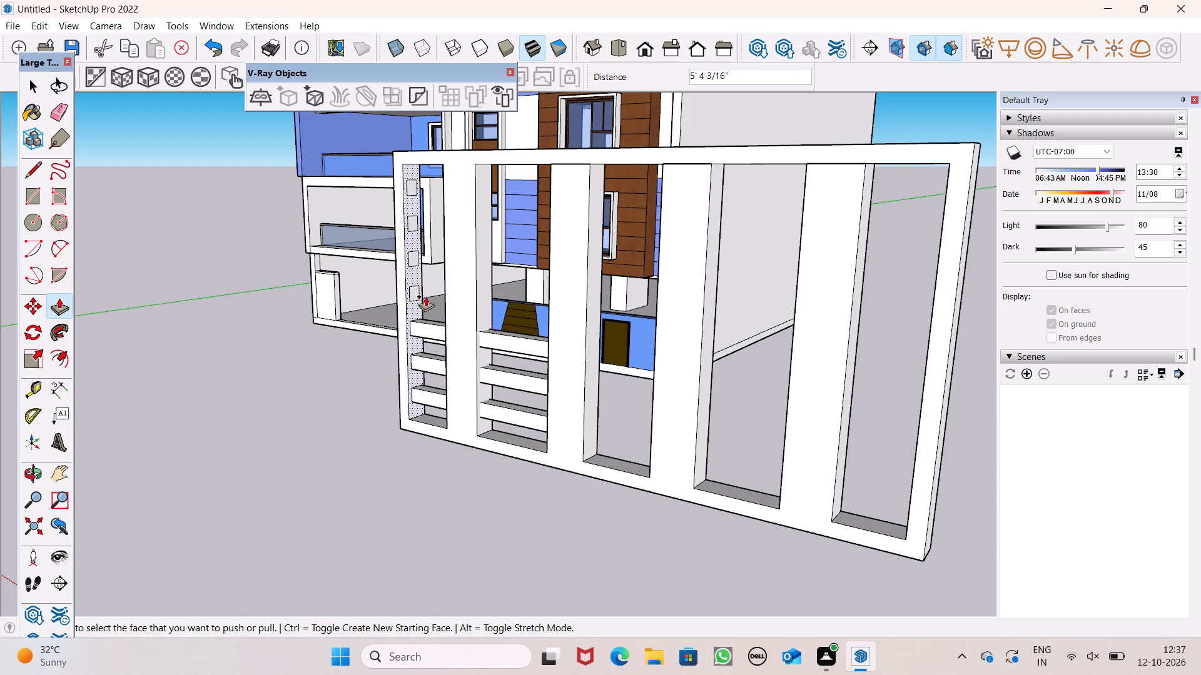
{"action": "left_click_drag", "start_coordinate": [417, 294], "coordinate": [567, 312]}
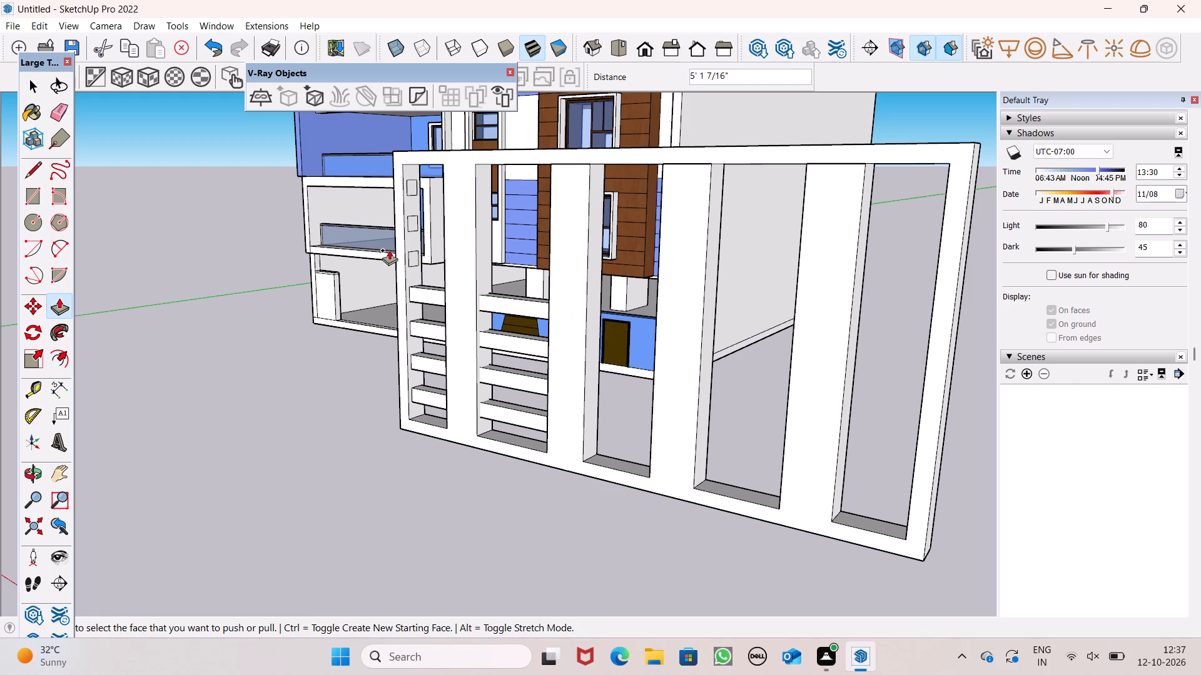
{"action": "left_click_drag", "start_coordinate": [416, 259], "coordinate": [537, 280]}
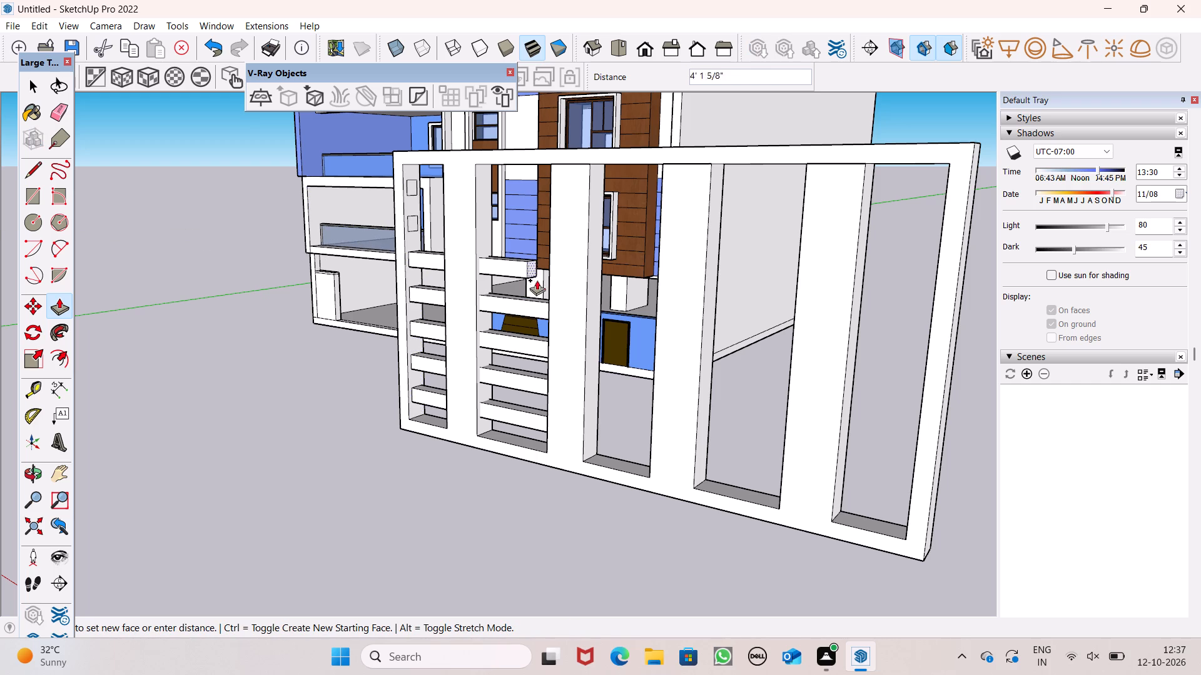
{"action": "left_click_drag", "start_coordinate": [537, 280], "coordinate": [569, 284]}
{"action": "left_click_drag", "start_coordinate": [416, 219], "coordinate": [445, 236]}
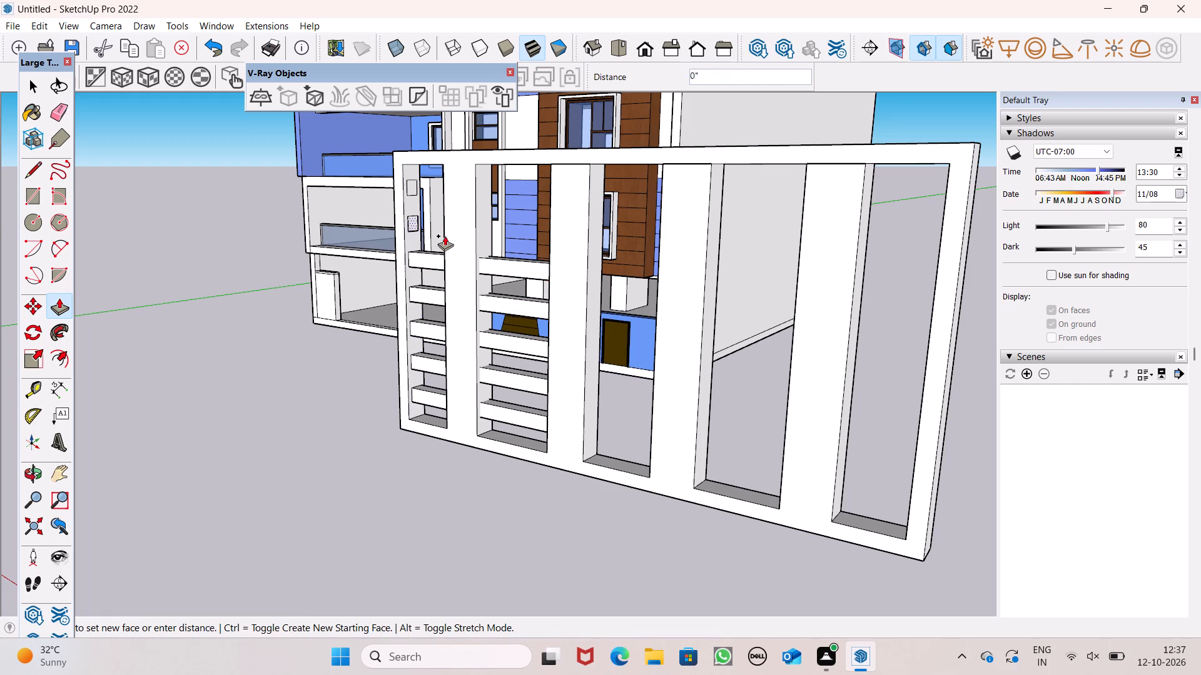
{"action": "left_click_drag", "start_coordinate": [445, 236], "coordinate": [560, 246]}
Copy the remaining top small rectangle from the near end post about 10' 2 5/16" across to the frame's fourth opening.
{"action": "scroll", "coordinate": [388, 231], "scroll_direction": "down", "scroll_amount": 5}
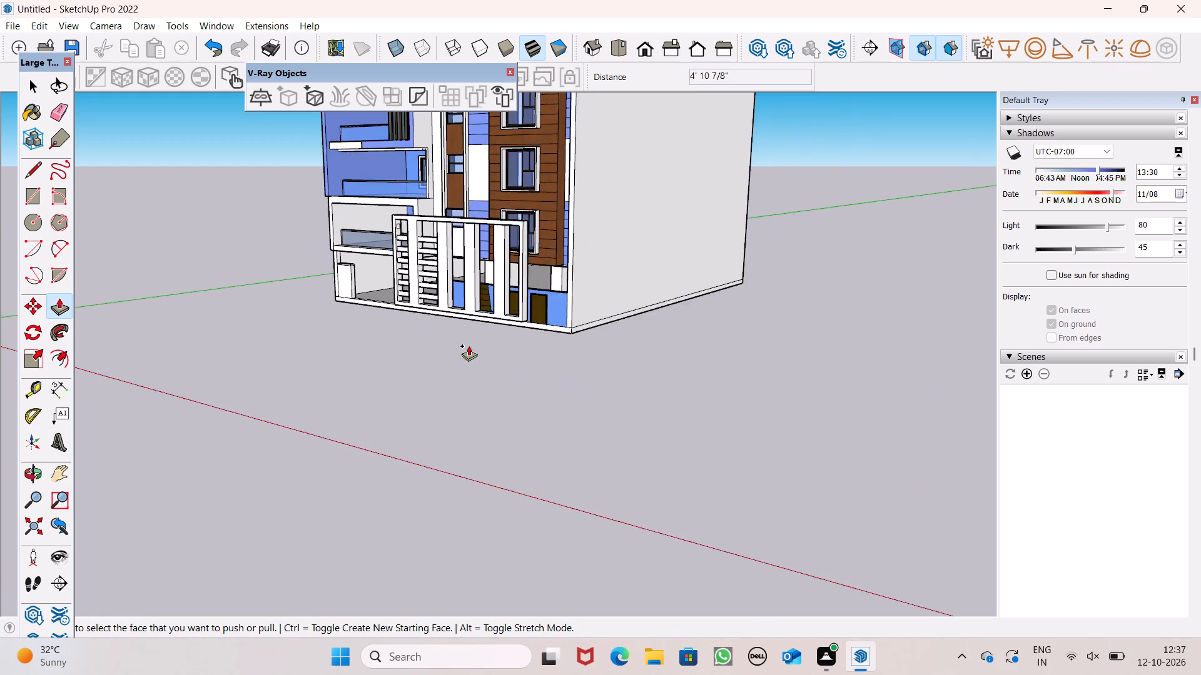
{"action": "middle_click_drag", "start_coordinate": [482, 379], "coordinate": [643, 376]}
{"action": "scroll", "coordinate": [577, 331], "scroll_direction": "down", "scroll_amount": 3}
{"action": "key", "text": "space"}
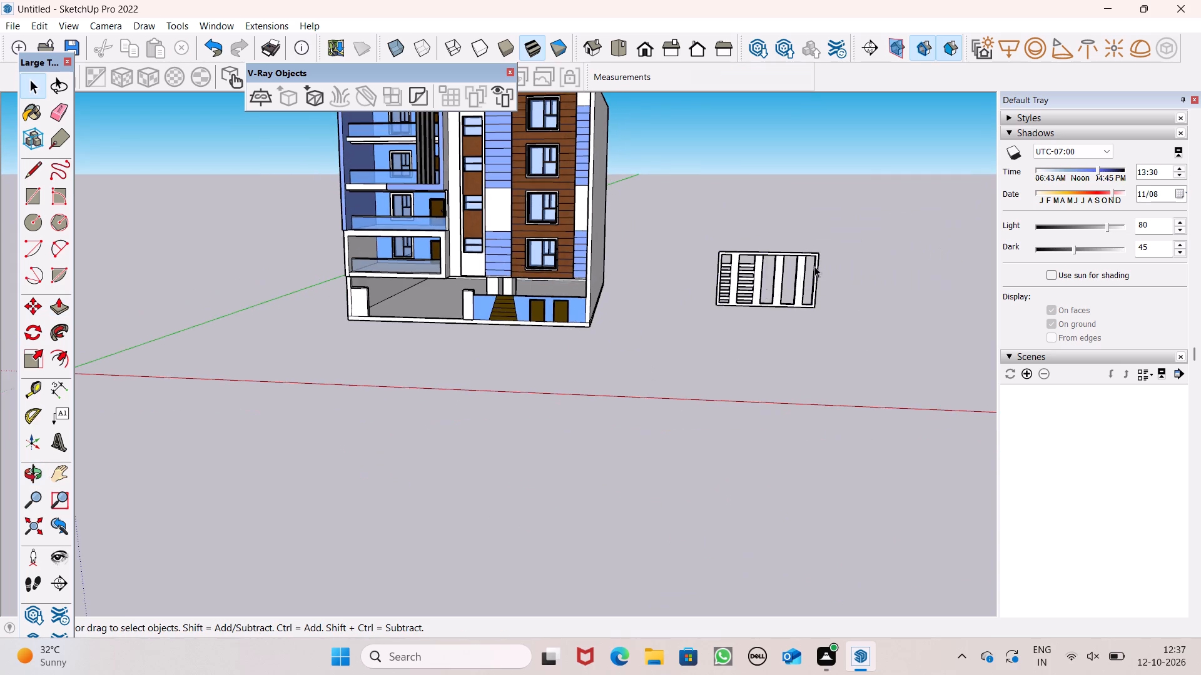
{"action": "scroll", "coordinate": [818, 264], "scroll_direction": "up", "scroll_amount": 11}
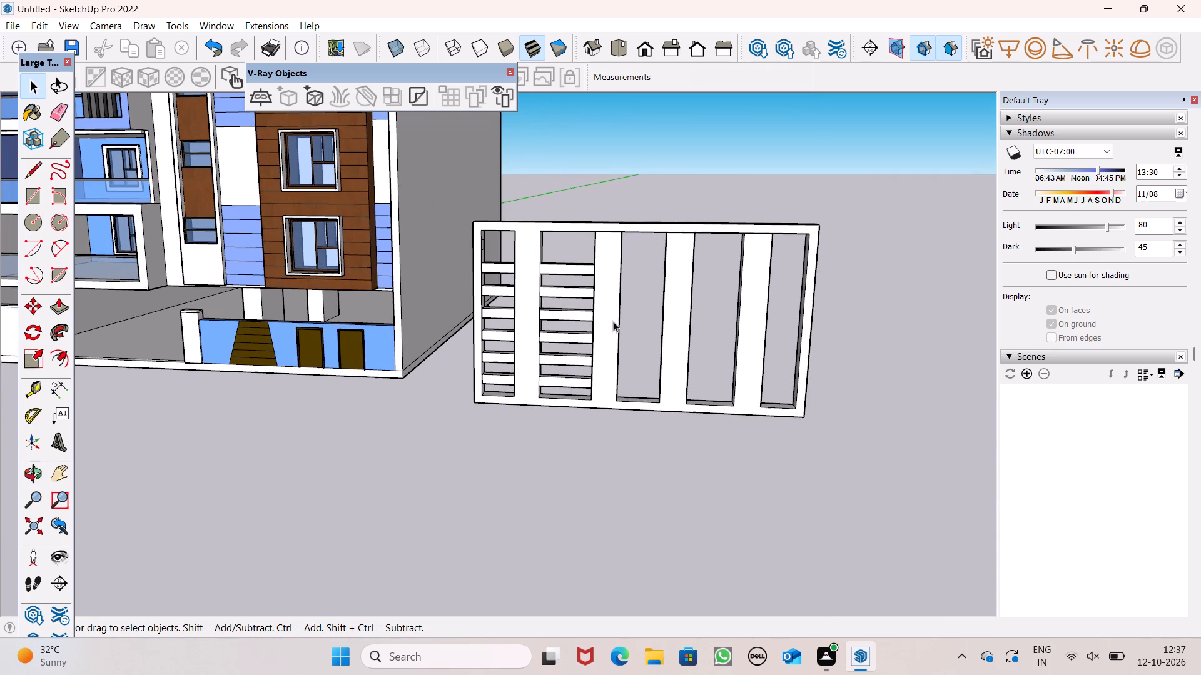
{"action": "scroll", "coordinate": [485, 272], "scroll_direction": "up", "scroll_amount": 5}
{"action": "middle_click_drag", "start_coordinate": [599, 306], "coordinate": [485, 278]}
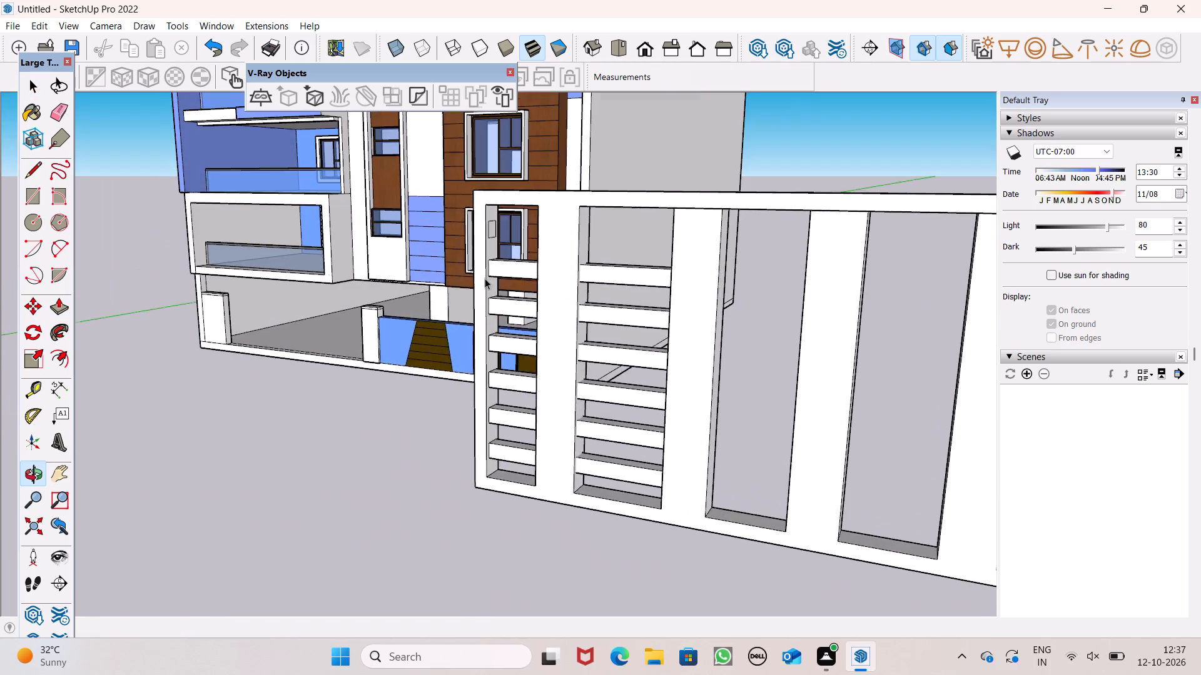
{"action": "middle_click_drag", "start_coordinate": [485, 278], "coordinate": [487, 294]}
{"action": "scroll", "coordinate": [497, 220], "scroll_direction": "up", "scroll_amount": 4}
{"action": "left_click", "coordinate": [489, 242]}
{"action": "double_click", "coordinate": [494, 239]}
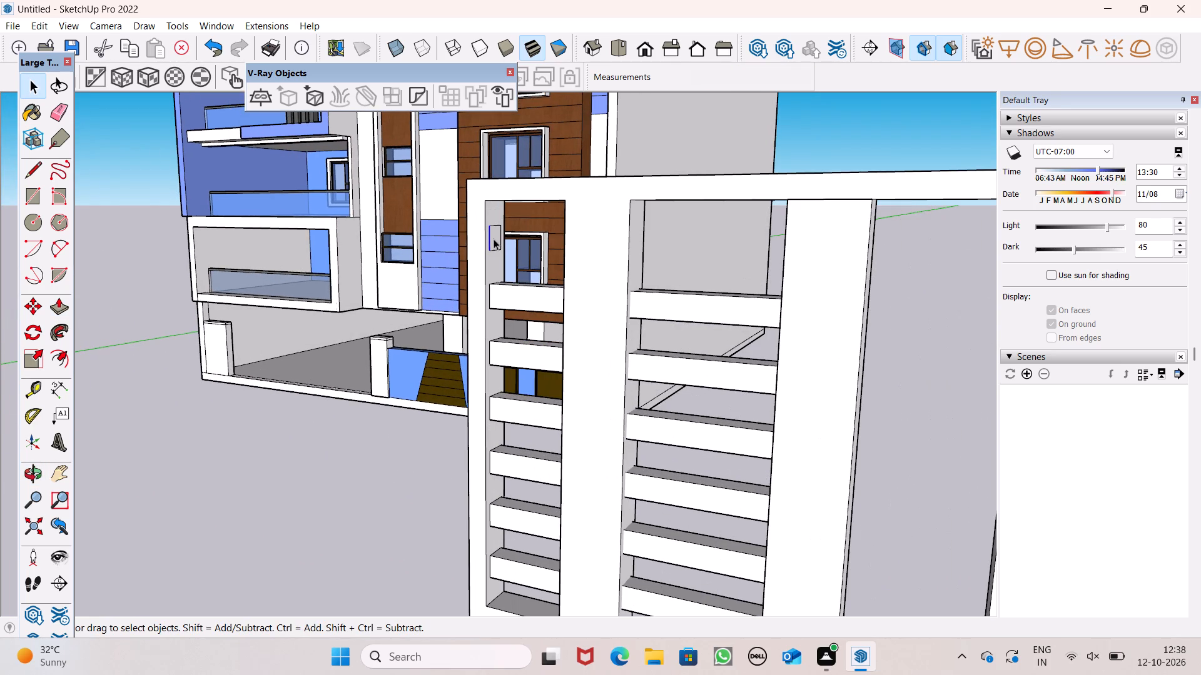
{"action": "scroll", "coordinate": [493, 242], "scroll_direction": "down", "scroll_amount": 4}
{"action": "key", "text": "m"}
{"action": "key", "text": "Return"}
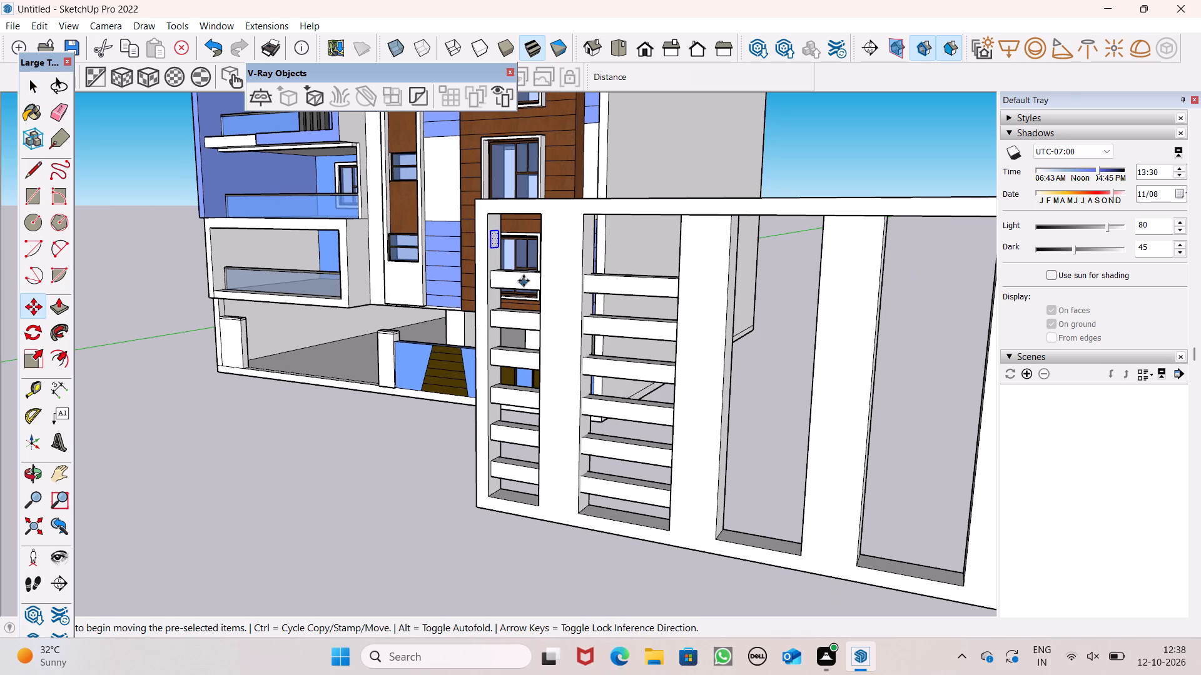
{"action": "left_click_drag", "start_coordinate": [496, 244], "coordinate": [630, 261]}
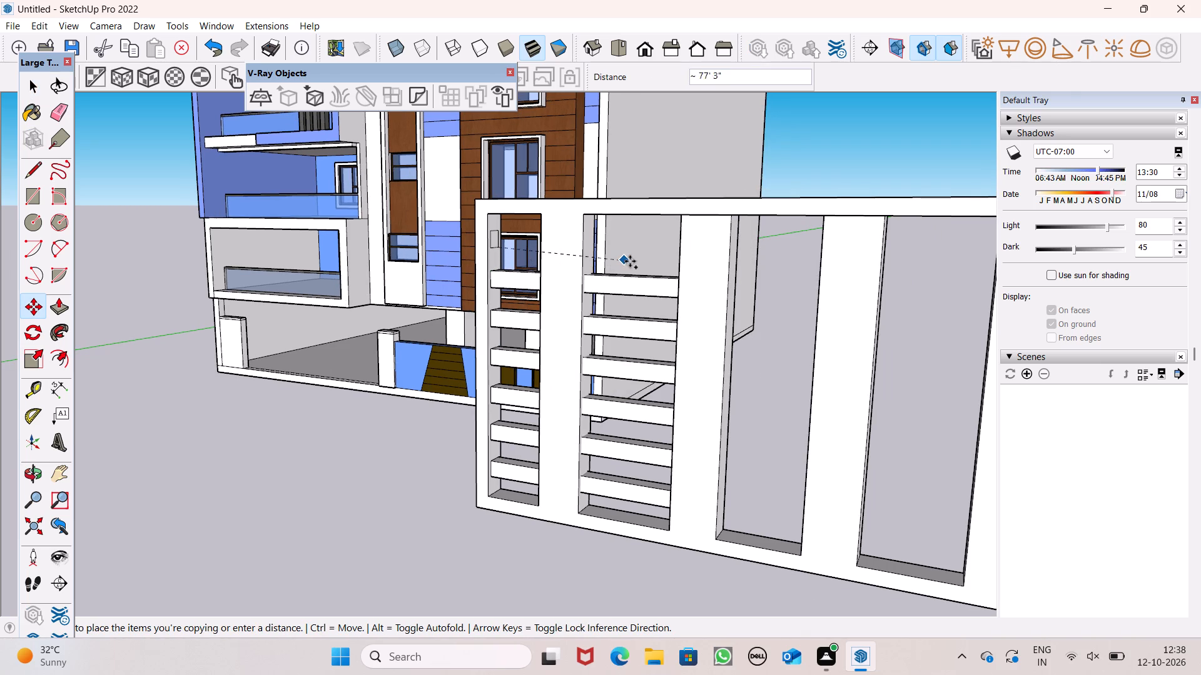
{"action": "left_click_drag", "start_coordinate": [630, 261], "coordinate": [946, 295]}
Move the rectangle copy from the fourth opening onto the upper inner face of the frame's far end post.
{"action": "scroll", "coordinate": [861, 277], "scroll_direction": "down", "scroll_amount": 4}
{"action": "middle_click_drag", "start_coordinate": [883, 341], "coordinate": [1013, 350]}
{"action": "scroll", "coordinate": [487, 176], "scroll_direction": "down", "scroll_amount": 5}
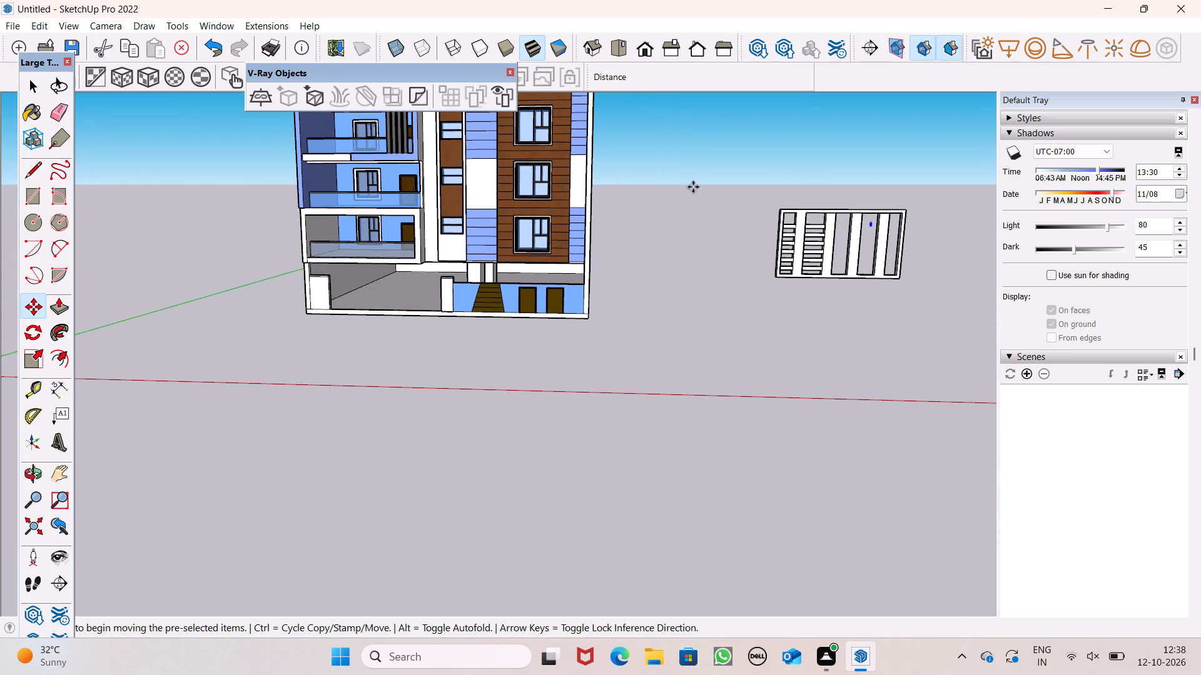
{"action": "scroll", "coordinate": [942, 216], "scroll_direction": "up", "scroll_amount": 7}
{"action": "scroll", "coordinate": [836, 236], "scroll_direction": "up", "scroll_amount": 6}
{"action": "scroll", "coordinate": [817, 225], "scroll_direction": "down", "scroll_amount": 3}
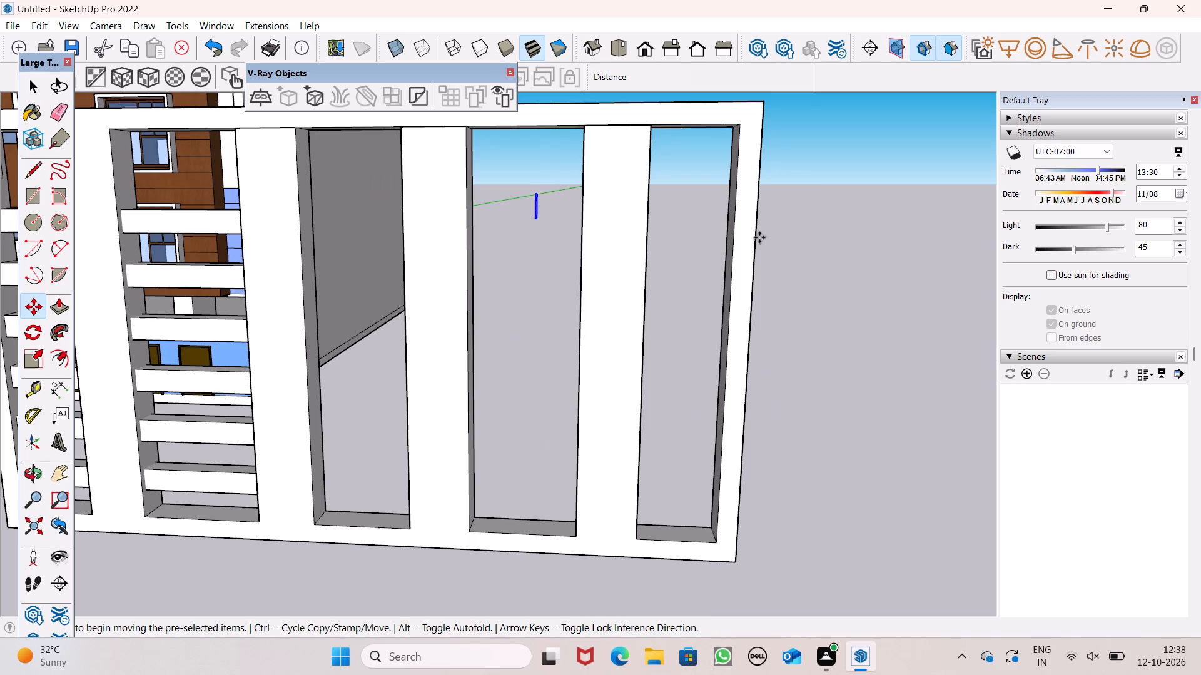
{"action": "middle_click_drag", "start_coordinate": [652, 264], "coordinate": [681, 279]}
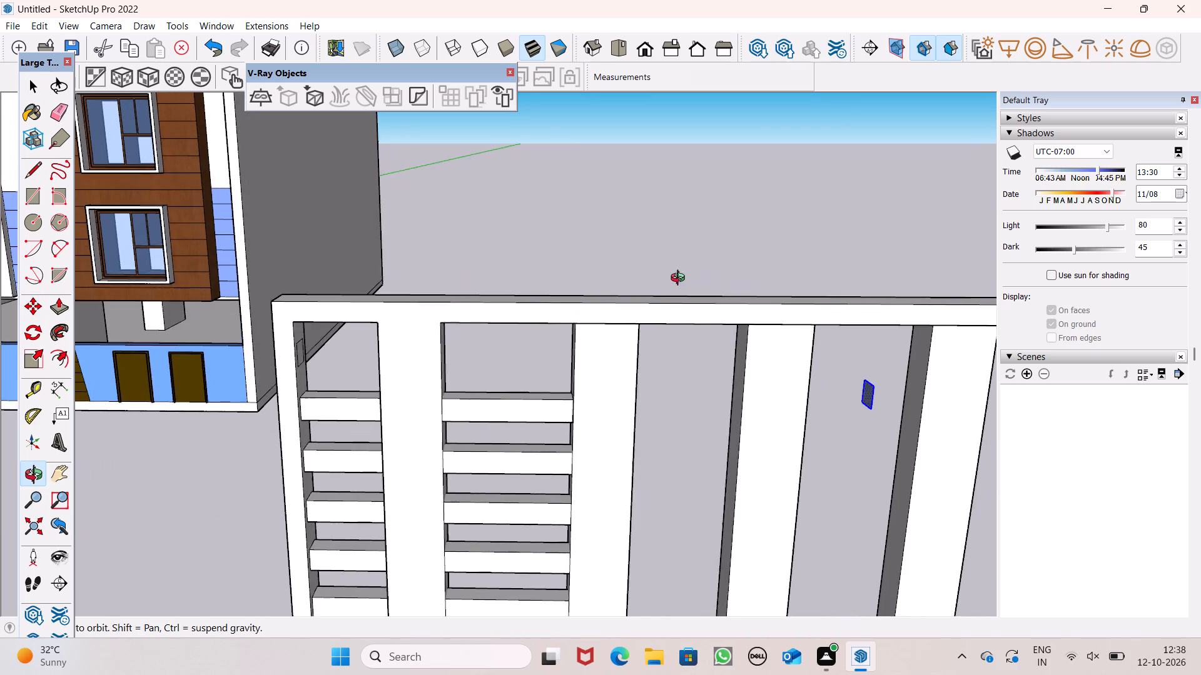
{"action": "middle_click_drag", "start_coordinate": [681, 279], "coordinate": [683, 277]}
{"action": "scroll", "coordinate": [502, 227], "scroll_direction": "down", "scroll_amount": 5}
{"action": "middle_click_drag", "start_coordinate": [652, 331], "coordinate": [710, 328]}
{"action": "scroll", "coordinate": [797, 256], "scroll_direction": "up", "scroll_amount": 2}
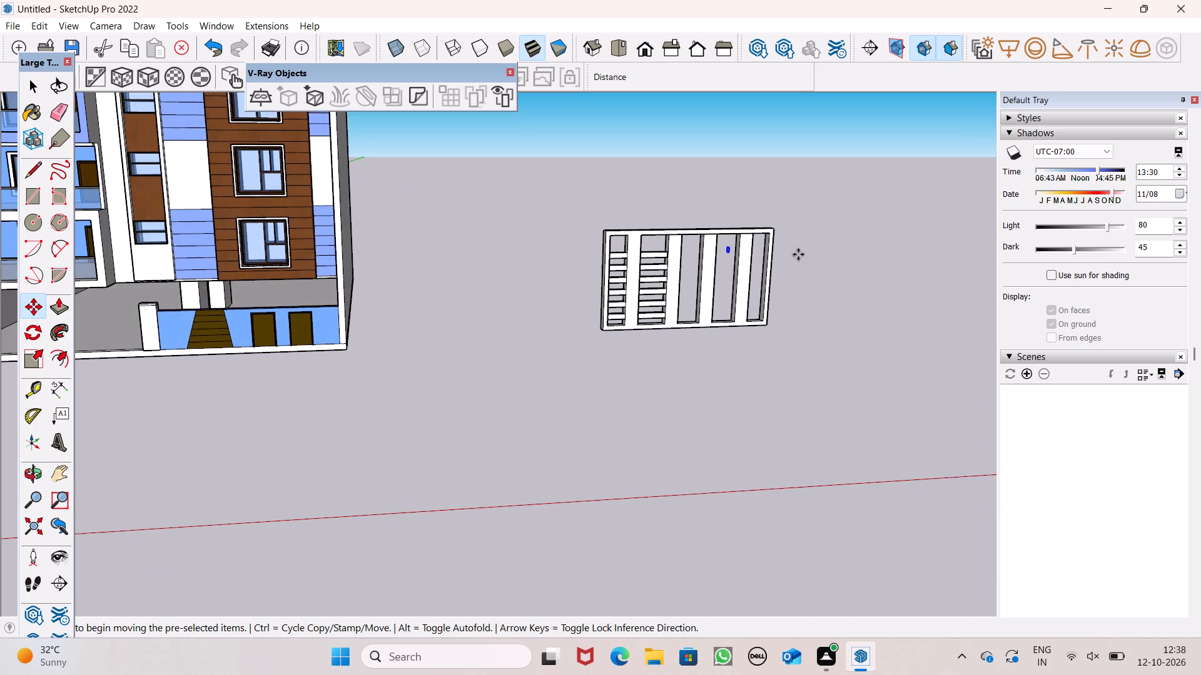
{"action": "scroll", "coordinate": [798, 254], "scroll_direction": "up", "scroll_amount": 5}
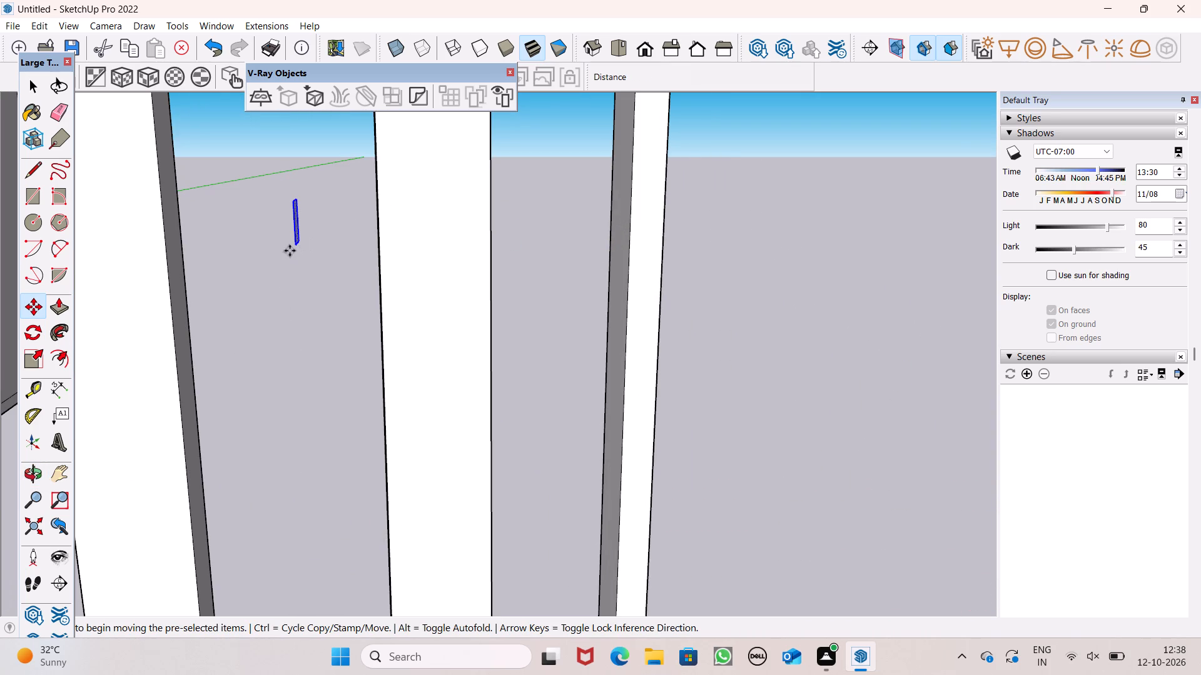
{"action": "left_click_drag", "start_coordinate": [295, 246], "coordinate": [599, 155]}
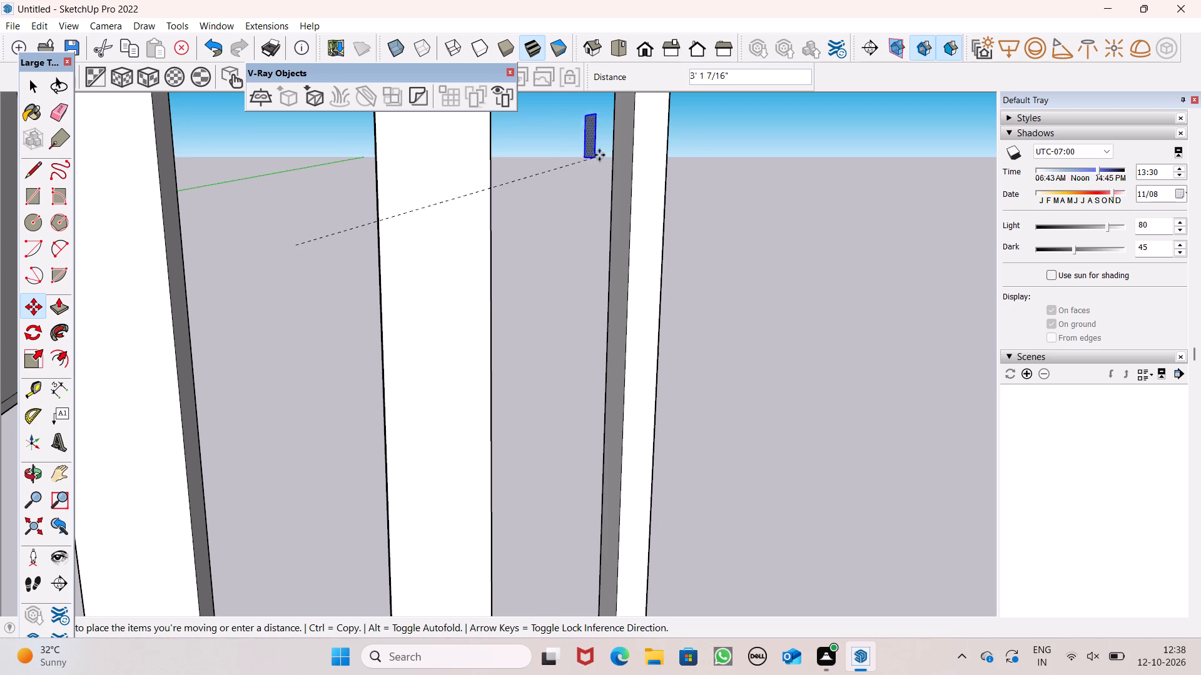
{"action": "left_click_drag", "start_coordinate": [599, 155], "coordinate": [626, 152]}
Shift the rectangle on the far end post about 2 1/16" down and inward so it sits within the post's inner face.
{"action": "scroll", "coordinate": [726, 203], "scroll_direction": "down", "scroll_amount": 5}
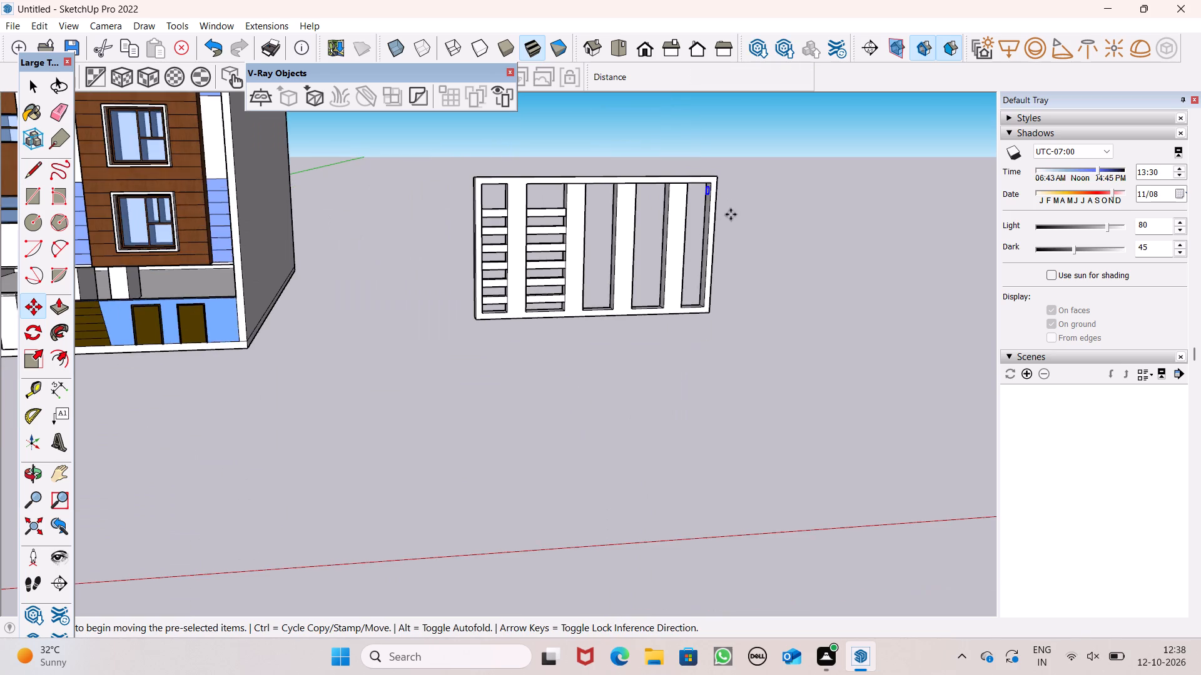
{"action": "middle_click_drag", "start_coordinate": [722, 226], "coordinate": [803, 231]}
{"action": "scroll", "coordinate": [377, 169], "scroll_direction": "down", "scroll_amount": 3}
{"action": "middle_click_drag", "start_coordinate": [611, 247], "coordinate": [679, 261]}
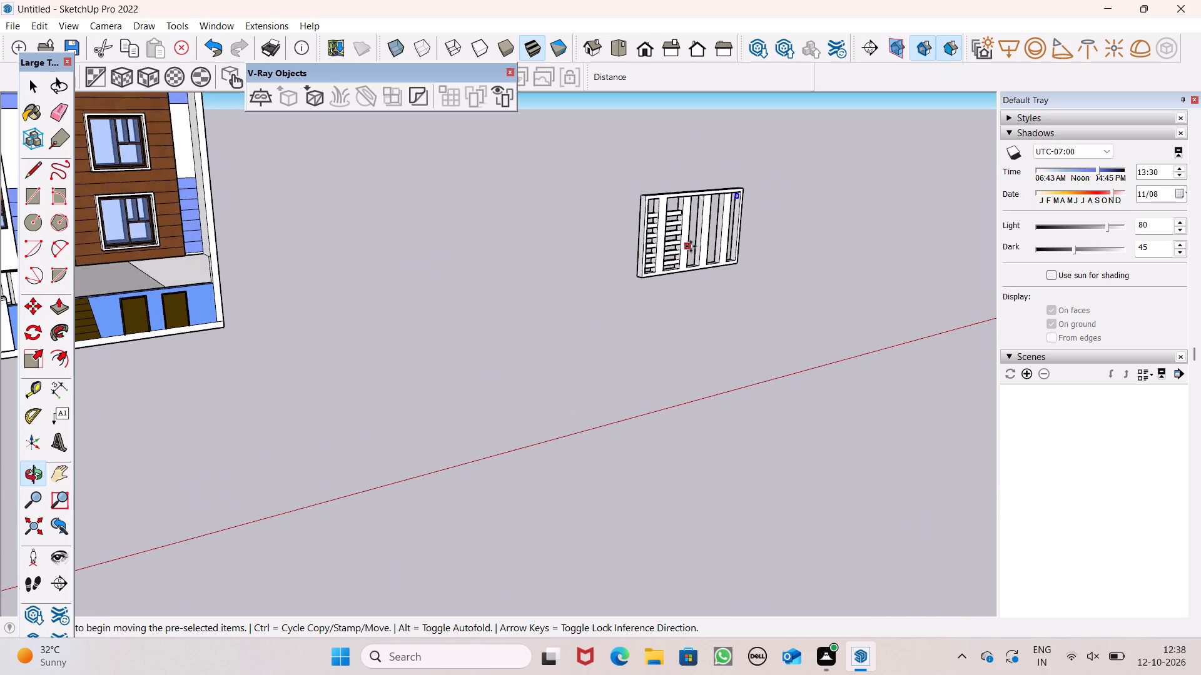
{"action": "scroll", "coordinate": [767, 186], "scroll_direction": "up", "scroll_amount": 6}
{"action": "scroll", "coordinate": [733, 231], "scroll_direction": "up", "scroll_amount": 4}
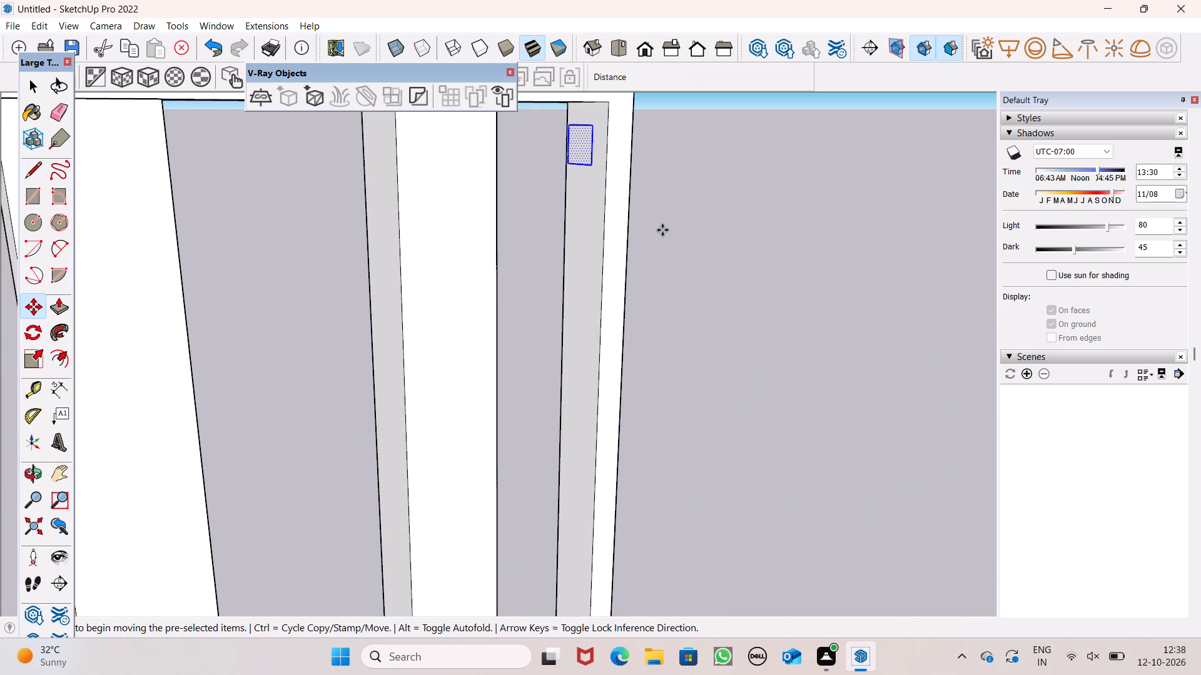
{"action": "scroll", "coordinate": [629, 232], "scroll_direction": "down", "scroll_amount": 5}
{"action": "middle_click_drag", "start_coordinate": [647, 237], "coordinate": [714, 224]}
{"action": "scroll", "coordinate": [677, 221], "scroll_direction": "up", "scroll_amount": 4}
{"action": "middle_click_drag", "start_coordinate": [510, 236], "coordinate": [567, 236]}
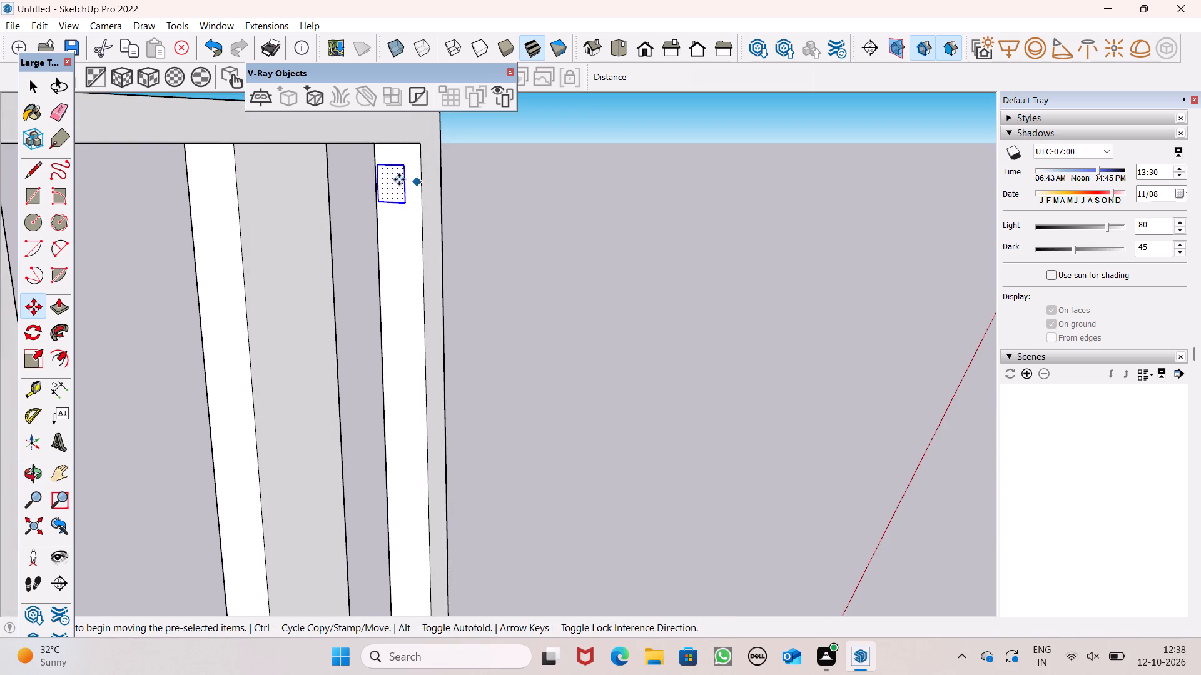
{"action": "scroll", "coordinate": [400, 179], "scroll_direction": "up", "scroll_amount": 5}
{"action": "left_click_drag", "start_coordinate": [409, 219], "coordinate": [423, 235]}
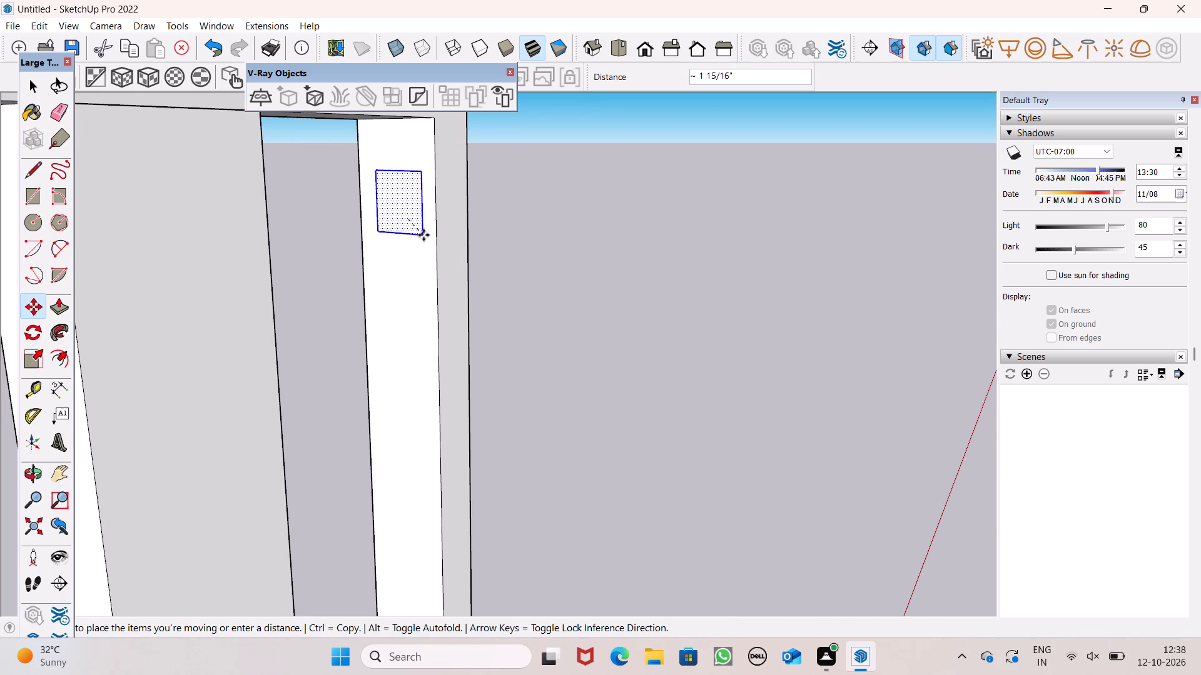
{"action": "left_click_drag", "start_coordinate": [423, 235], "coordinate": [418, 236]}
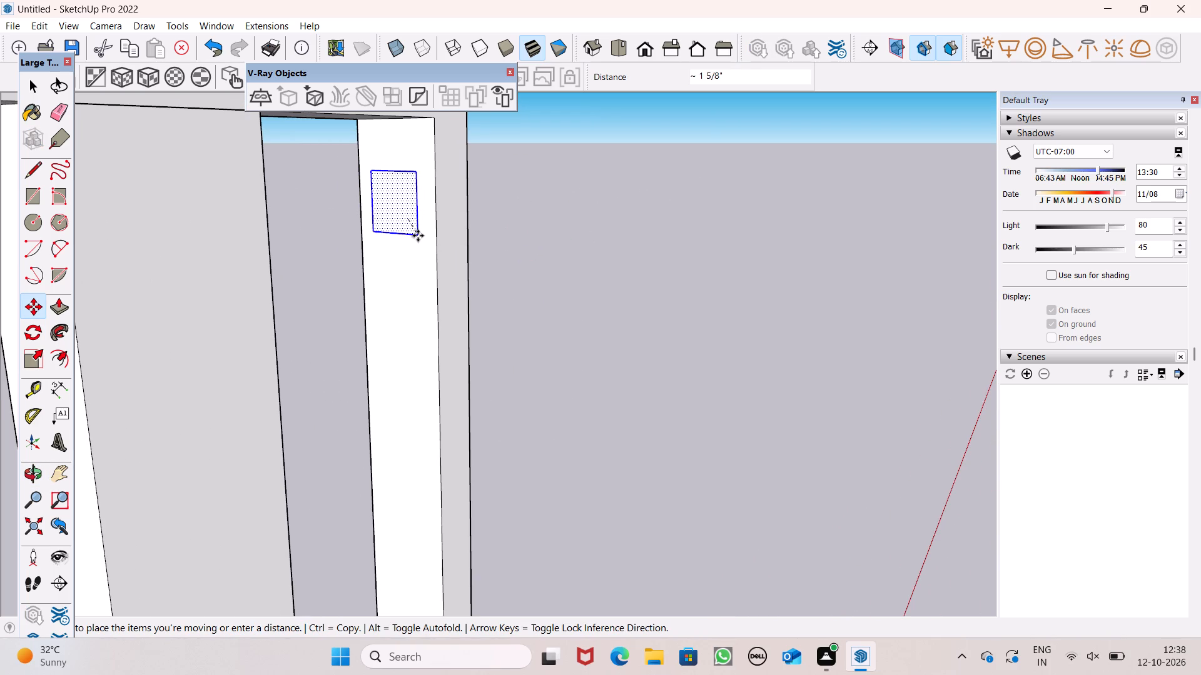
{"action": "left_click_drag", "start_coordinate": [418, 236], "coordinate": [418, 241]}
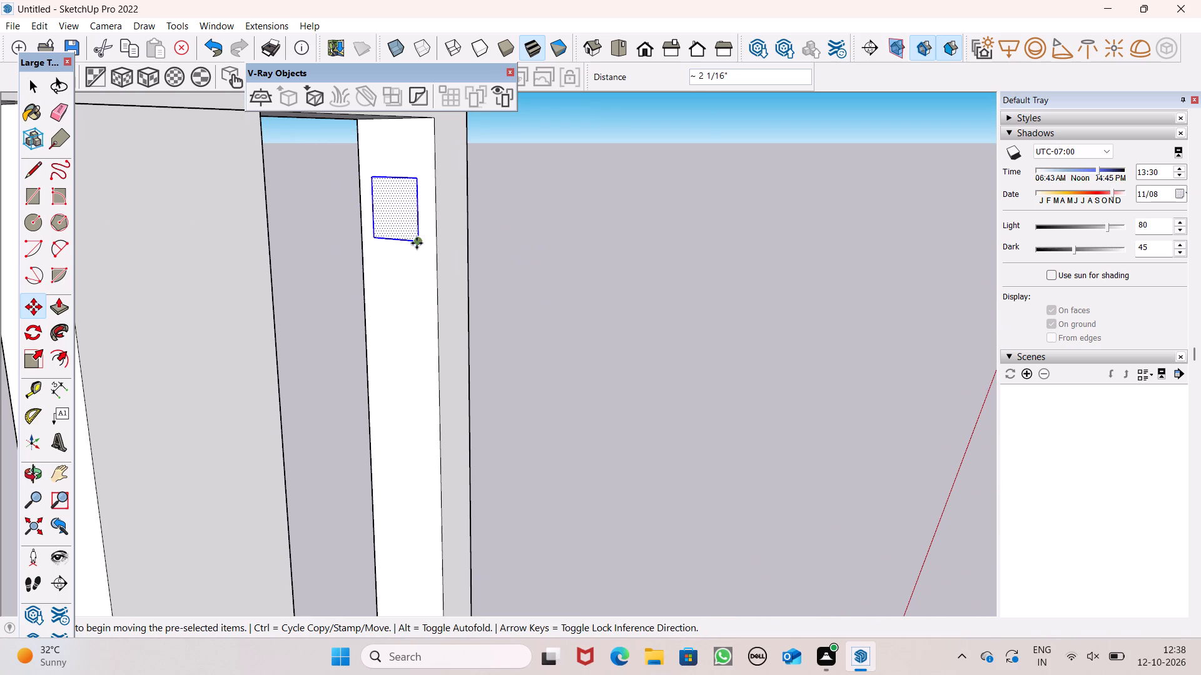
Copy the rectangle 9 5/8" down the far end post's inner face and repeat it as an array of 7 copies.
{"action": "left_click_drag", "start_coordinate": [416, 242], "coordinate": [417, 354]}
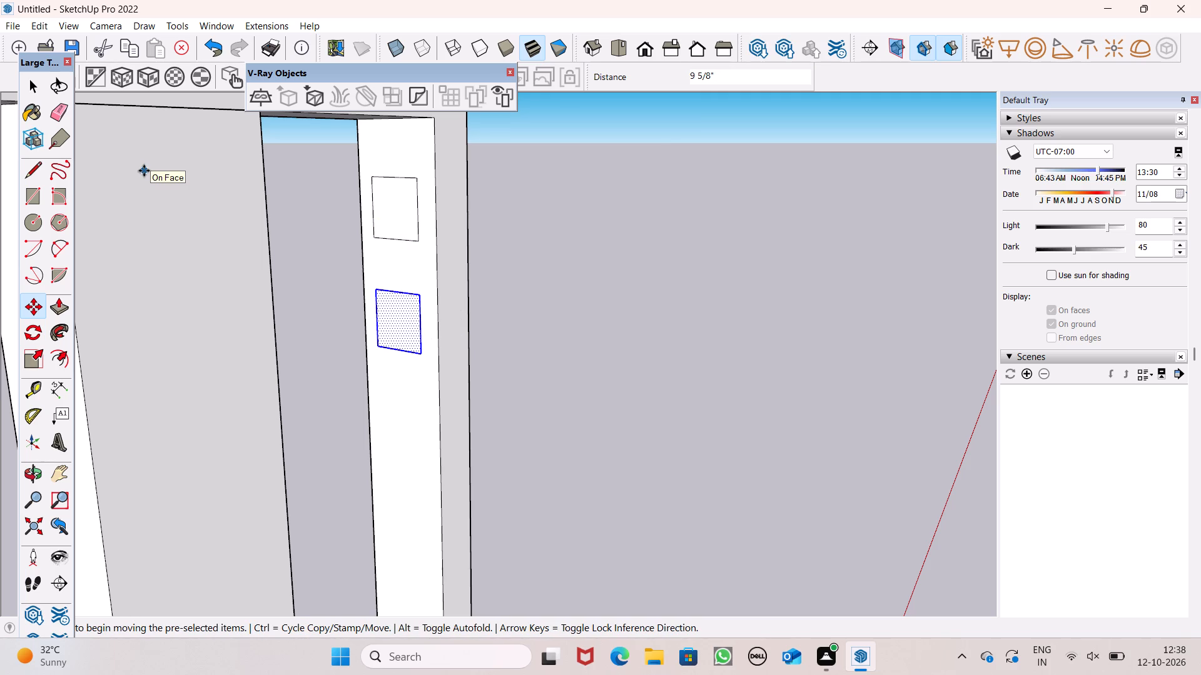
{"action": "key", "text": "shift+asterisk"}
{"action": "key", "text": "7"}
{"action": "key", "text": "Return"}
{"action": "key", "text": "space"}
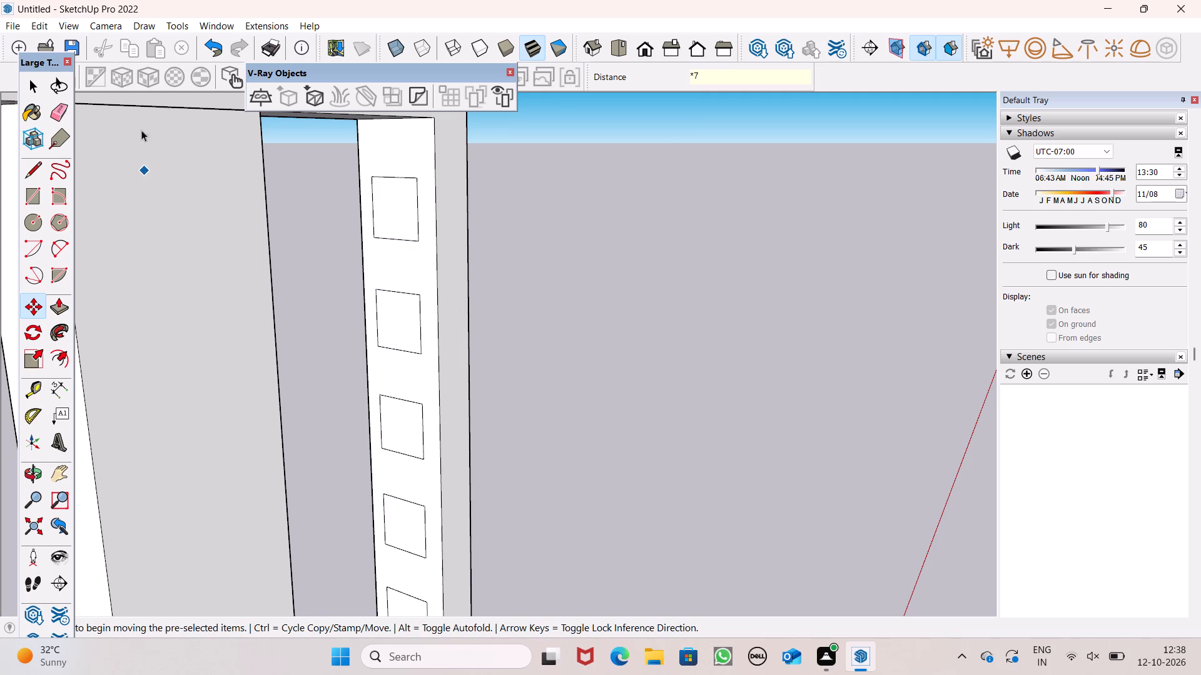
Extrude the top small rectangle on the near end post about 4' 10 3/4" to form a rail across the first two openings.
{"action": "scroll", "coordinate": [515, 224], "scroll_direction": "down", "scroll_amount": 4}
{"action": "scroll", "coordinate": [610, 241], "scroll_direction": "down", "scroll_amount": 1}
{"action": "middle_click_drag", "start_coordinate": [575, 351], "coordinate": [305, 294]}
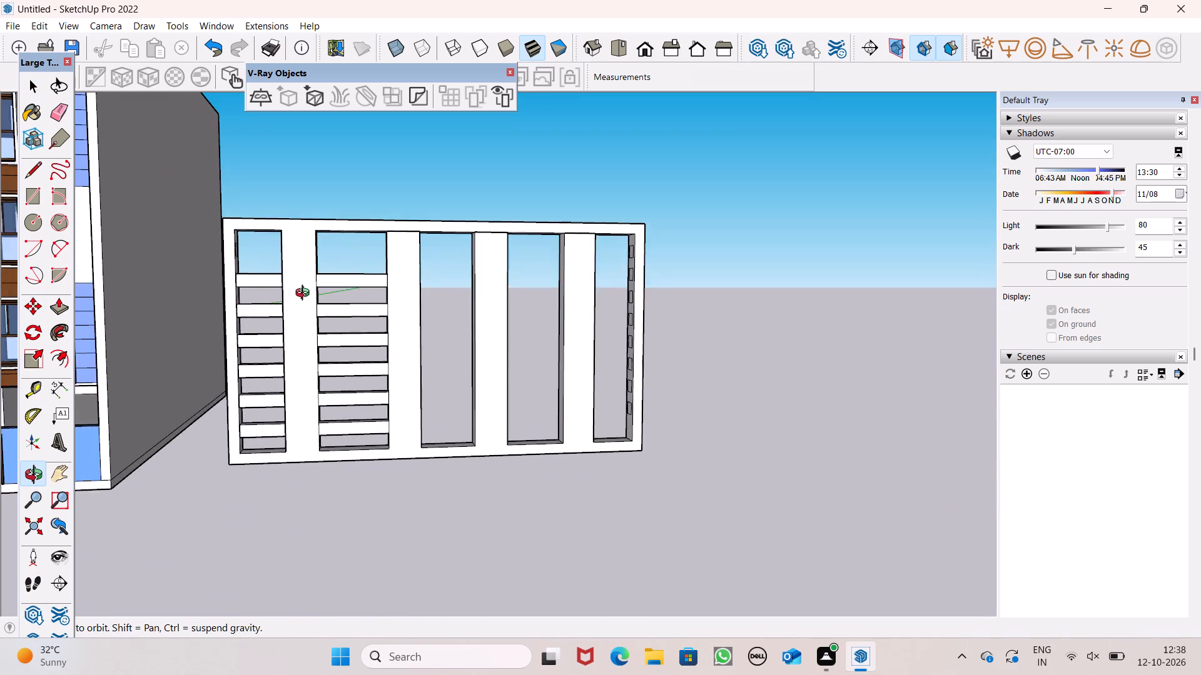
{"action": "middle_click_drag", "start_coordinate": [305, 294], "coordinate": [318, 289]}
{"action": "scroll", "coordinate": [479, 271], "scroll_direction": "up", "scroll_amount": 1}
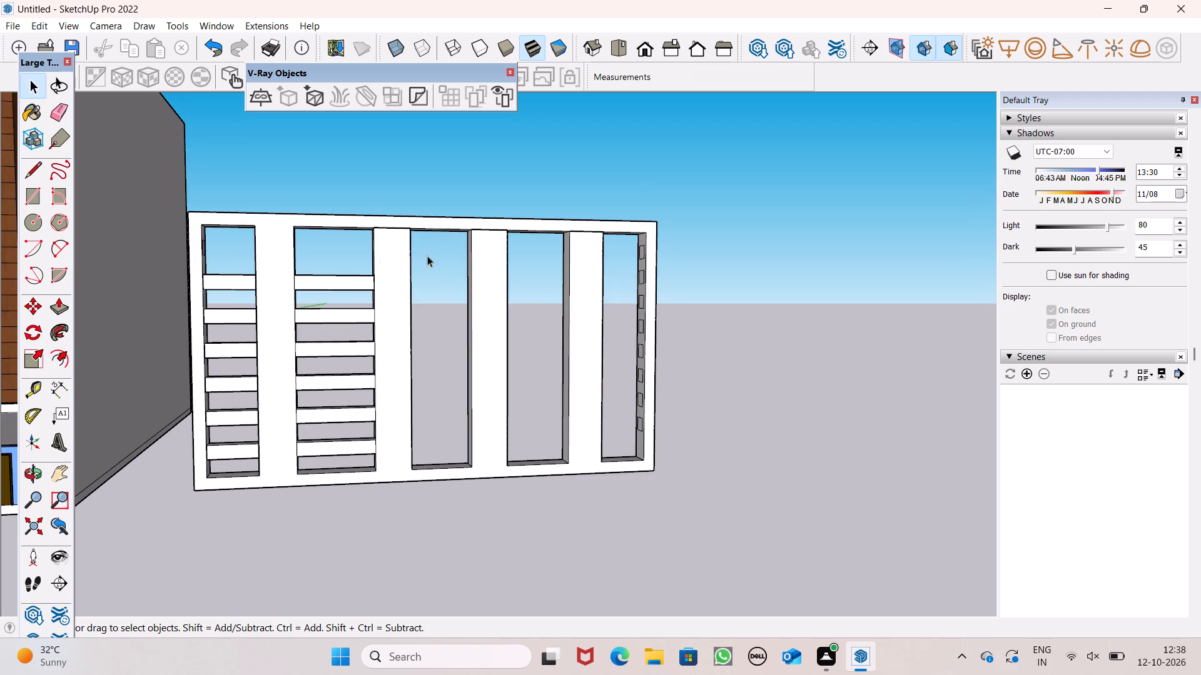
{"action": "middle_click_drag", "start_coordinate": [343, 272], "coordinate": [204, 276]}
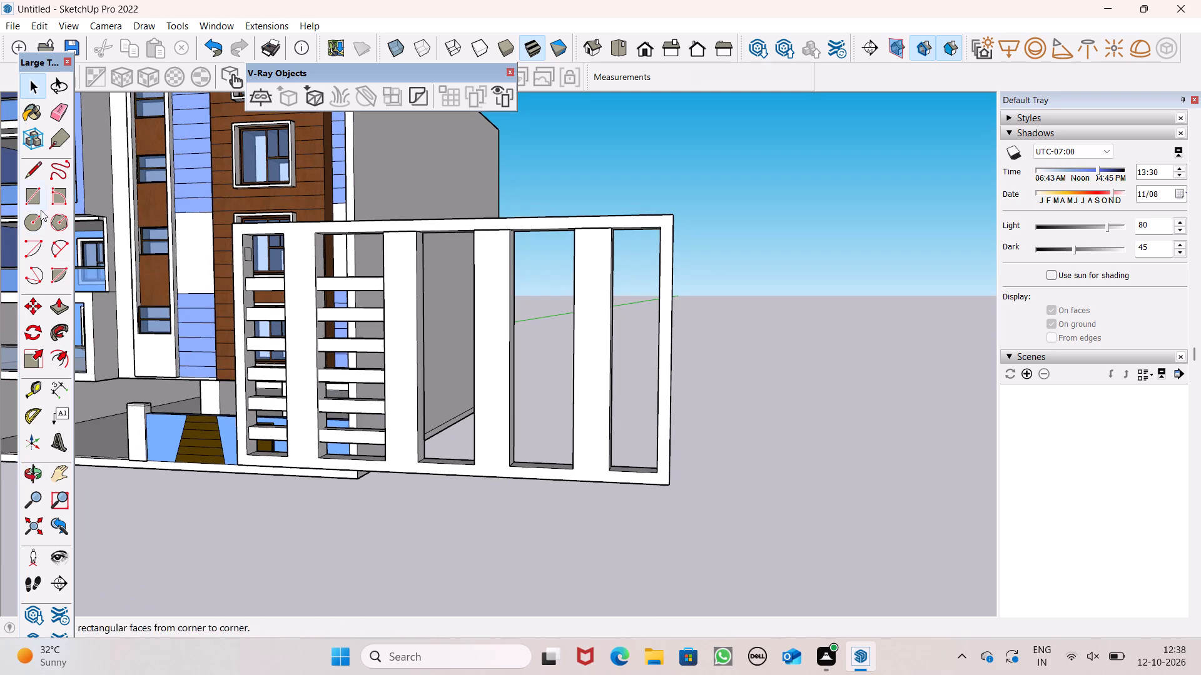
{"action": "left_click", "coordinate": [73, 304]}
{"action": "left_click", "coordinate": [61, 305]}
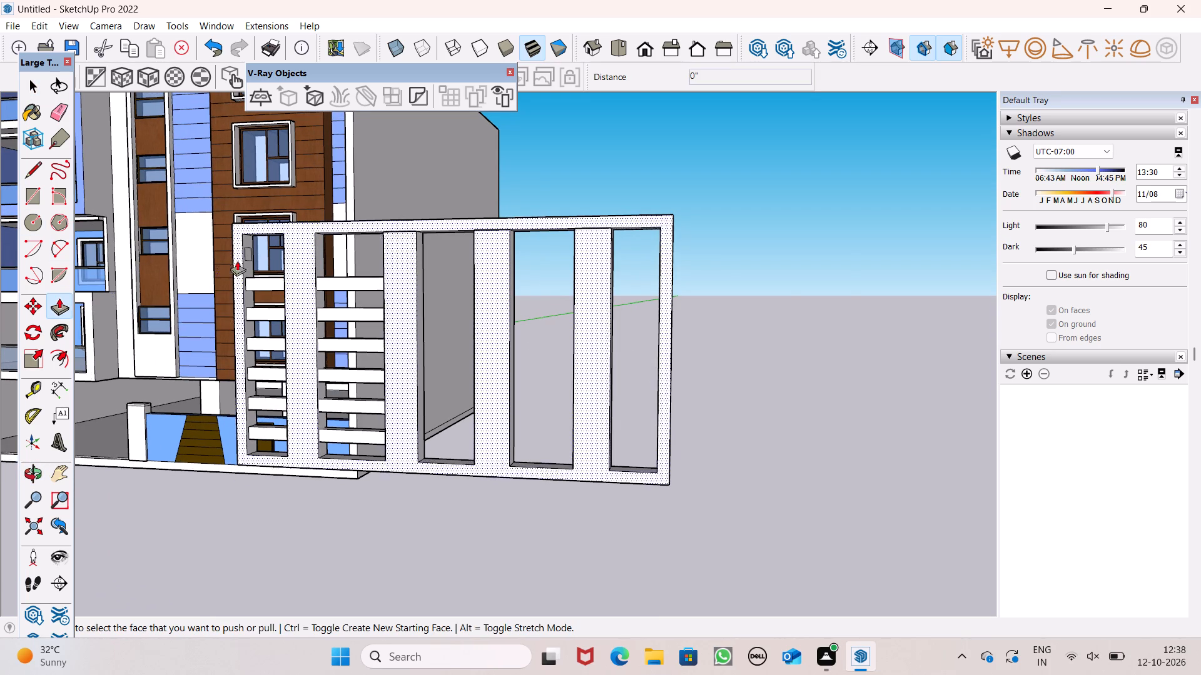
{"action": "scroll", "coordinate": [237, 261], "scroll_direction": "up", "scroll_amount": 4}
{"action": "left_click_drag", "start_coordinate": [256, 249], "coordinate": [438, 257]}
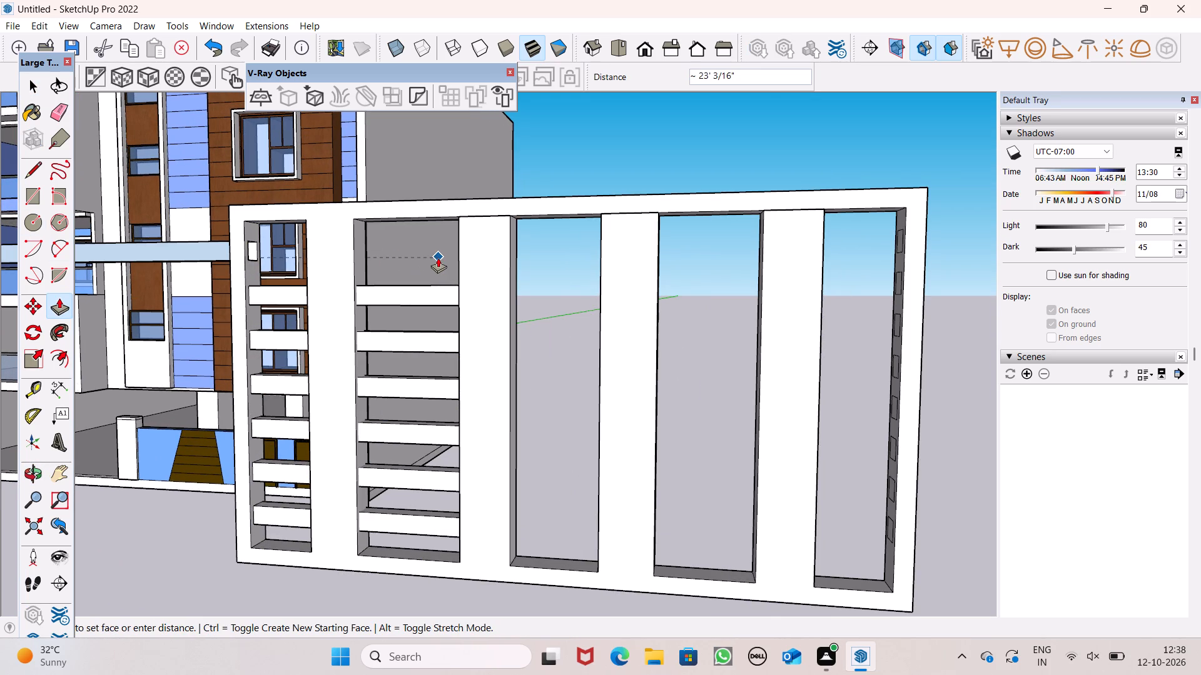
{"action": "left_click_drag", "start_coordinate": [438, 257], "coordinate": [459, 261]}
Extrude the upper four rectangles on the far end post about 4' 6" to 4' 9" as rails across the fifth and fourth openings.
{"action": "scroll", "coordinate": [433, 257], "scroll_direction": "down", "scroll_amount": 2}
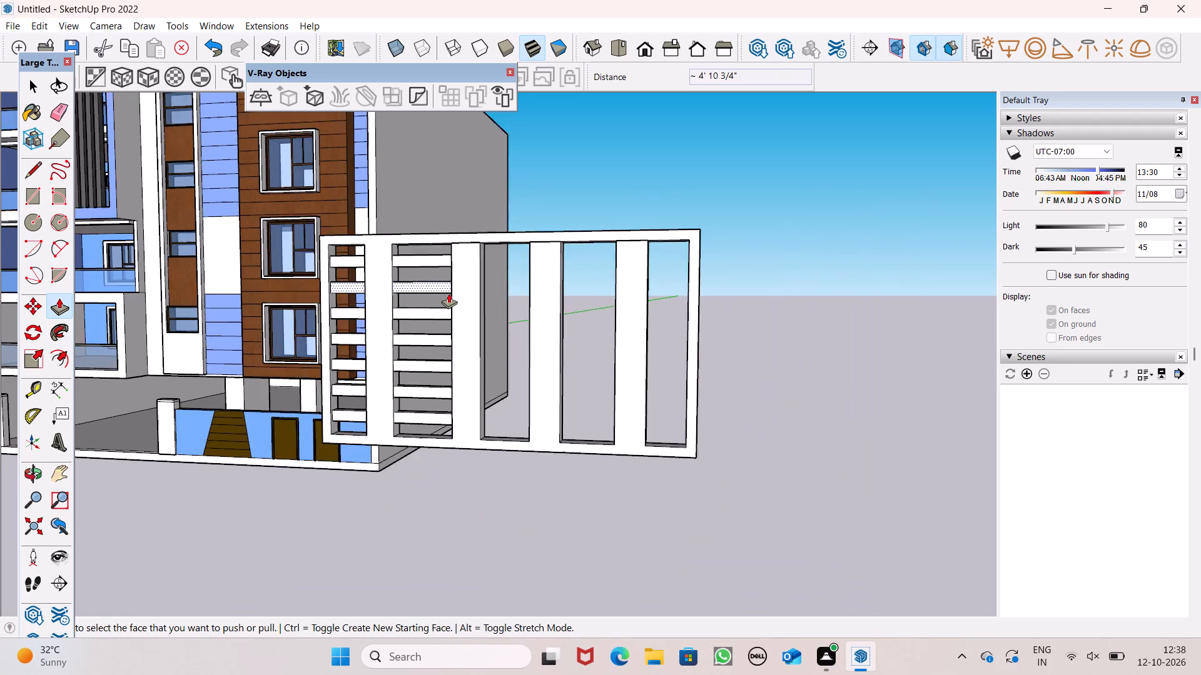
{"action": "middle_click_drag", "start_coordinate": [452, 302], "coordinate": [535, 316]}
{"action": "scroll", "coordinate": [664, 477], "scroll_direction": "up", "scroll_amount": 2}
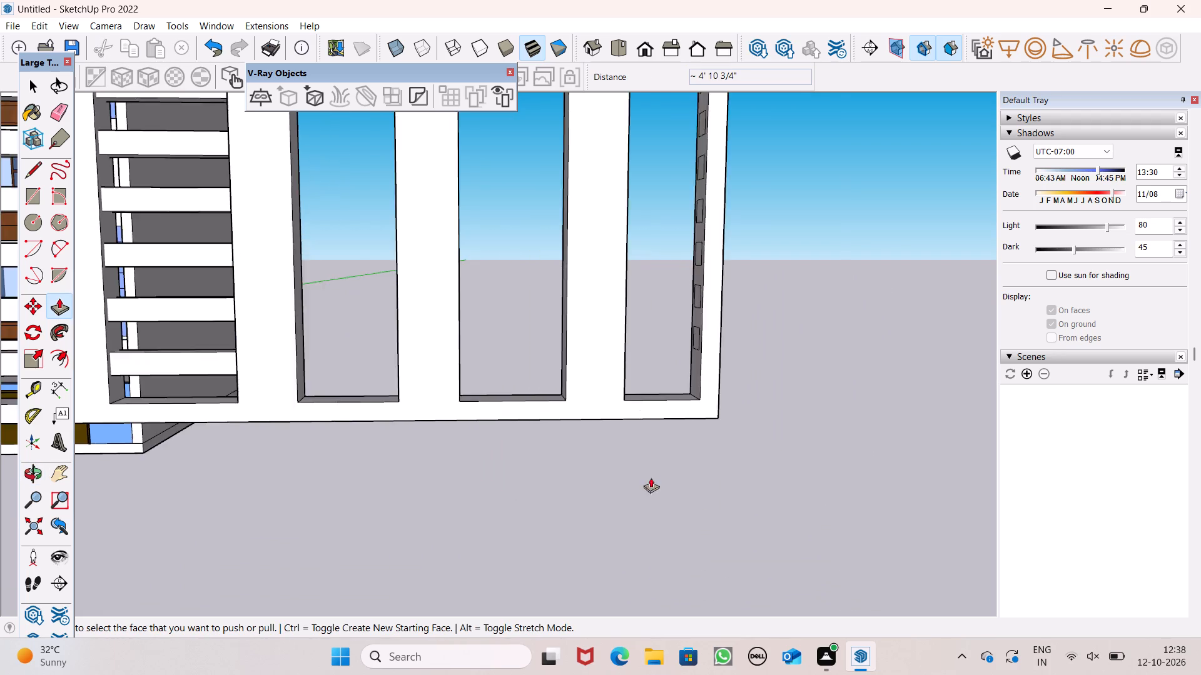
{"action": "scroll", "coordinate": [651, 477], "scroll_direction": "up", "scroll_amount": 1}
{"action": "scroll", "coordinate": [585, 471], "scroll_direction": "down", "scroll_amount": 4}
{"action": "middle_click_drag", "start_coordinate": [586, 448], "coordinate": [640, 444]}
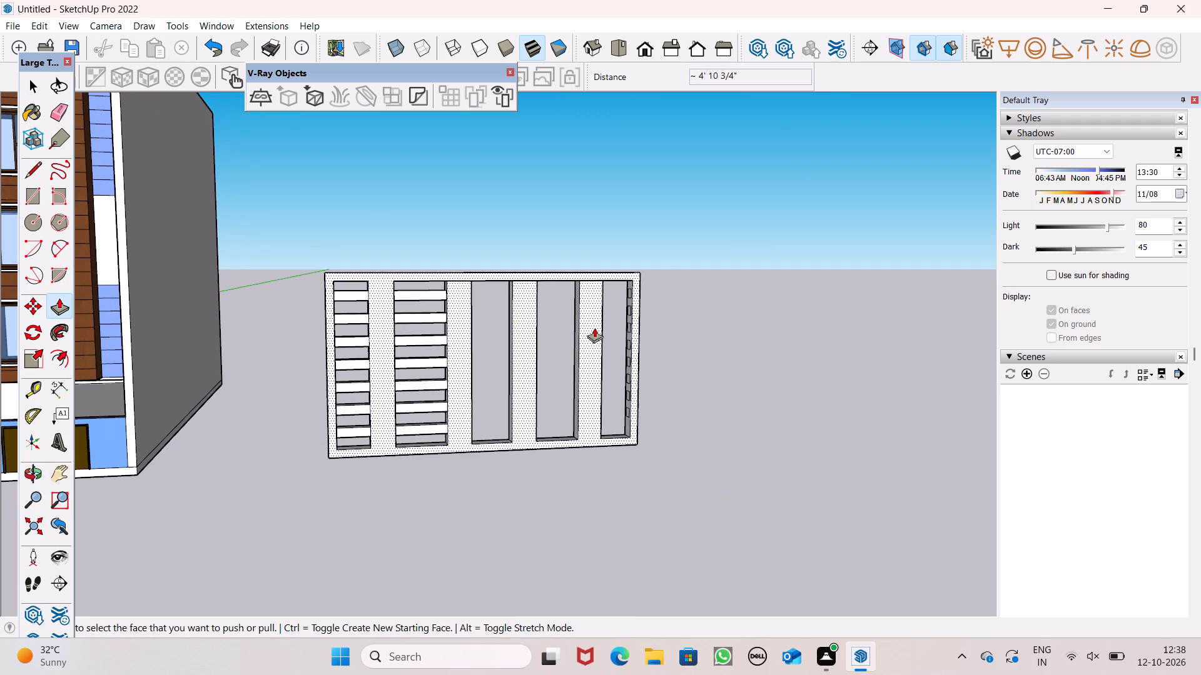
{"action": "scroll", "coordinate": [588, 316], "scroll_direction": "up", "scroll_amount": 4}
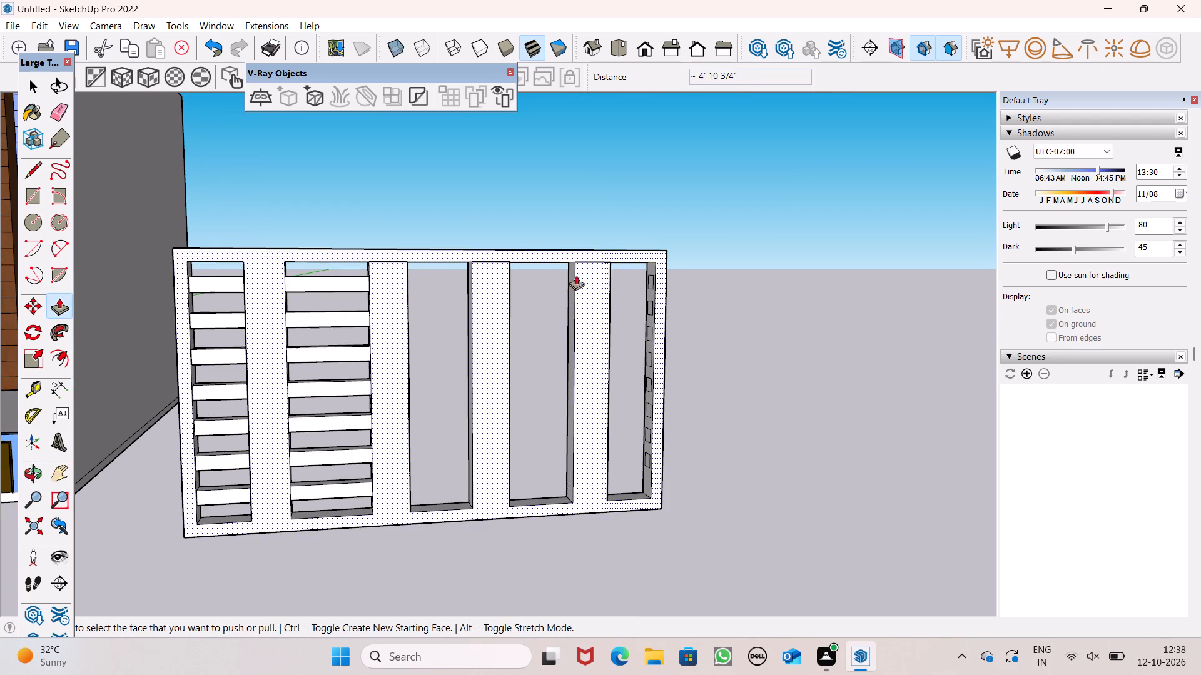
{"action": "left_click_drag", "start_coordinate": [651, 280], "coordinate": [640, 280]}
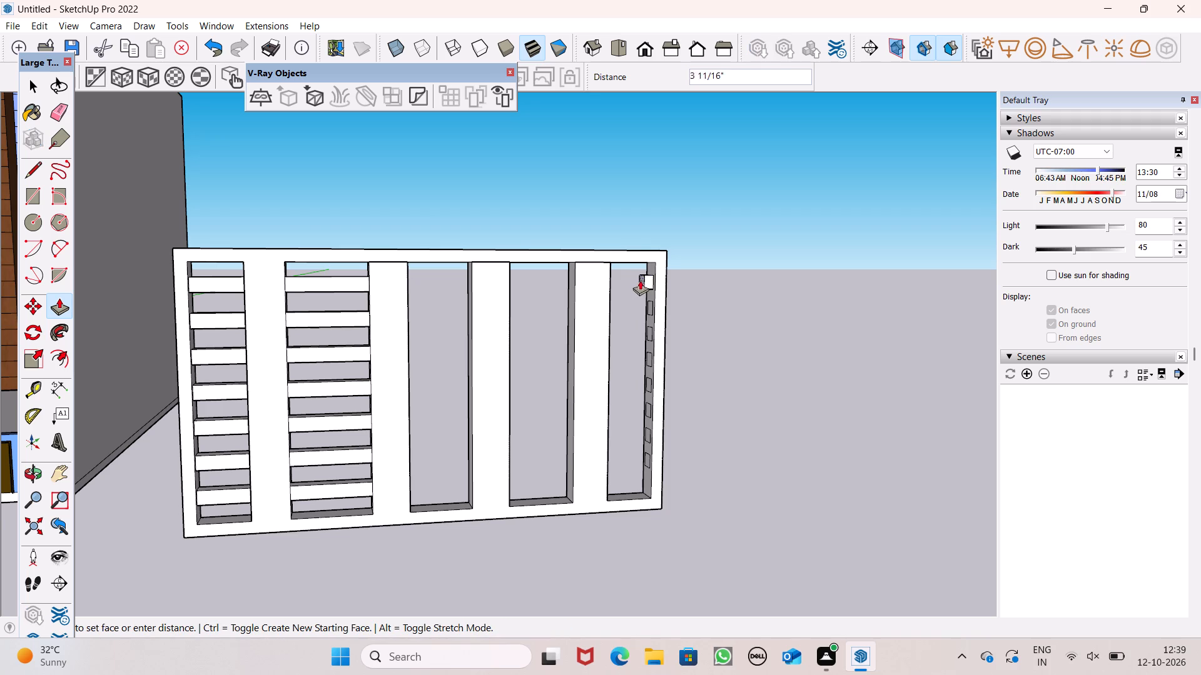
{"action": "left_click_drag", "start_coordinate": [640, 280], "coordinate": [509, 295]}
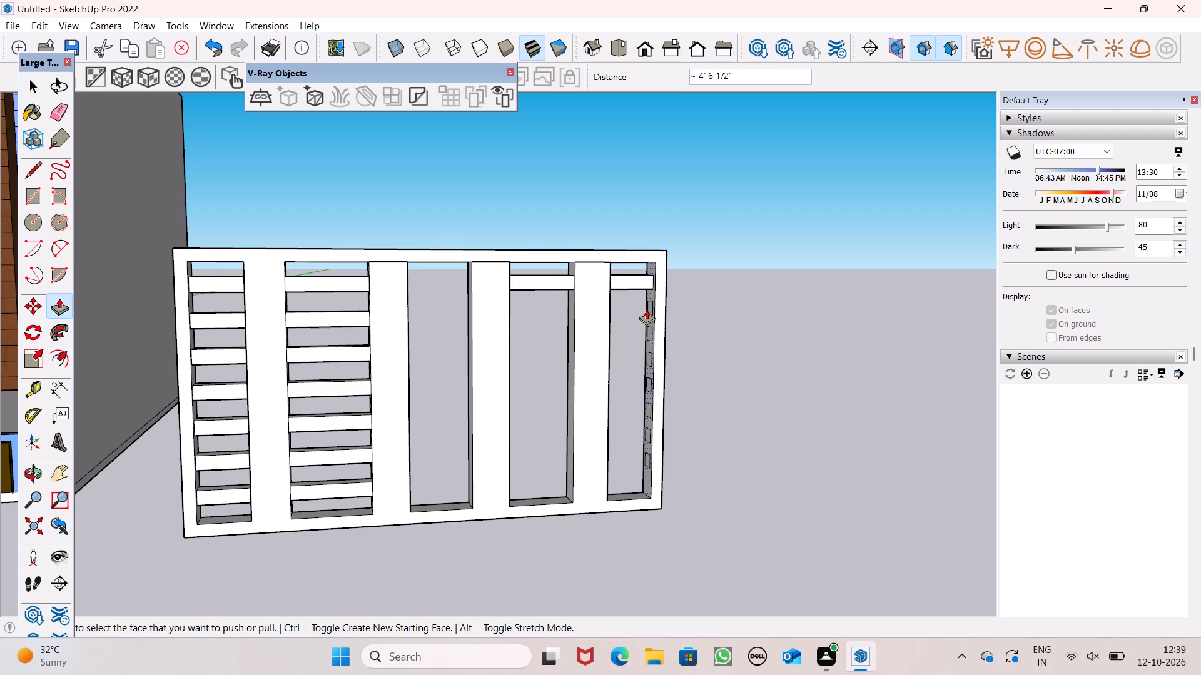
{"action": "left_click_drag", "start_coordinate": [649, 307], "coordinate": [502, 321]}
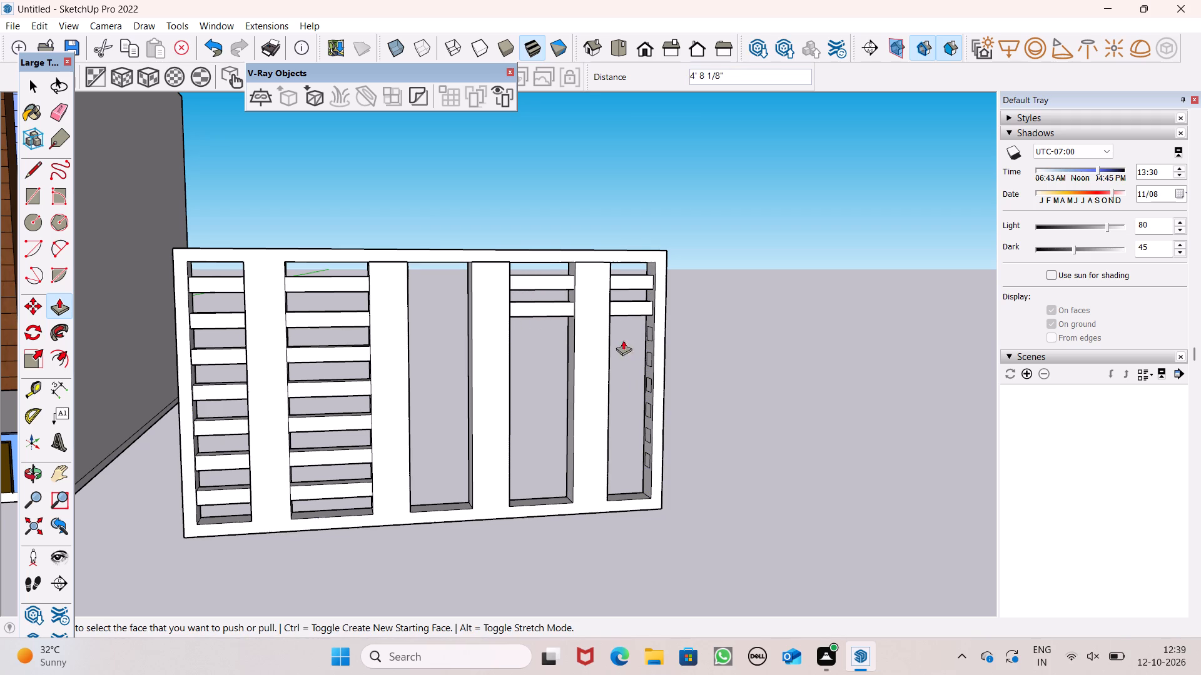
{"action": "left_click_drag", "start_coordinate": [649, 331], "coordinate": [520, 337]}
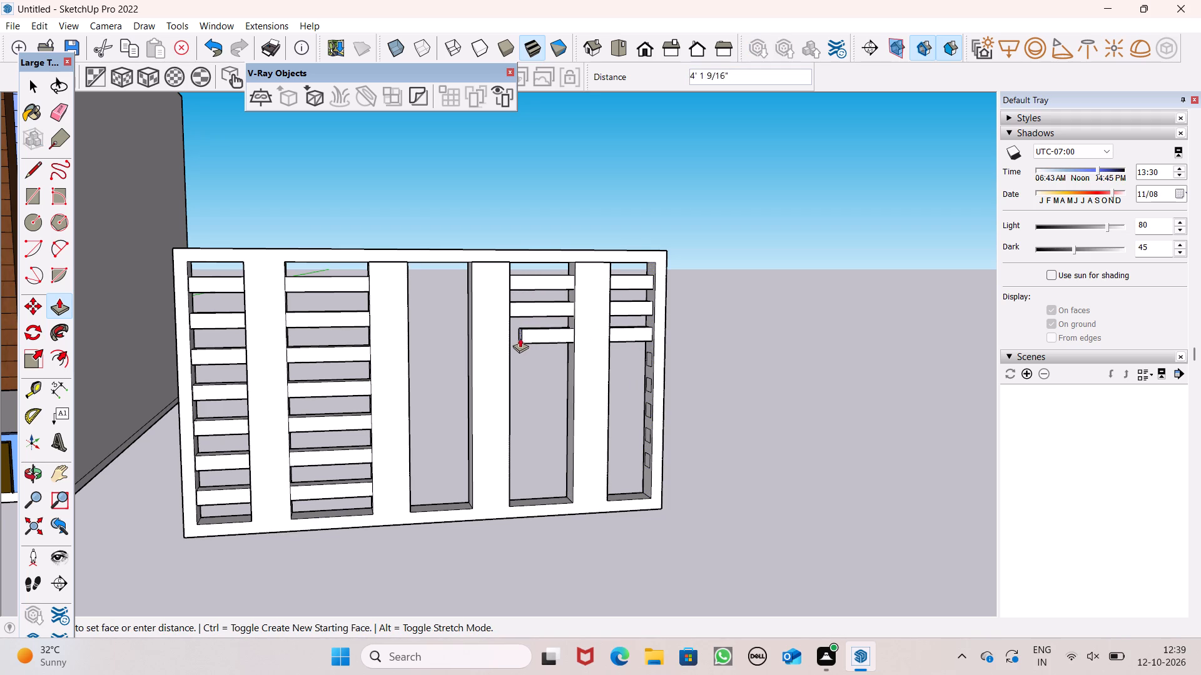
{"action": "left_click_drag", "start_coordinate": [520, 337], "coordinate": [505, 340]}
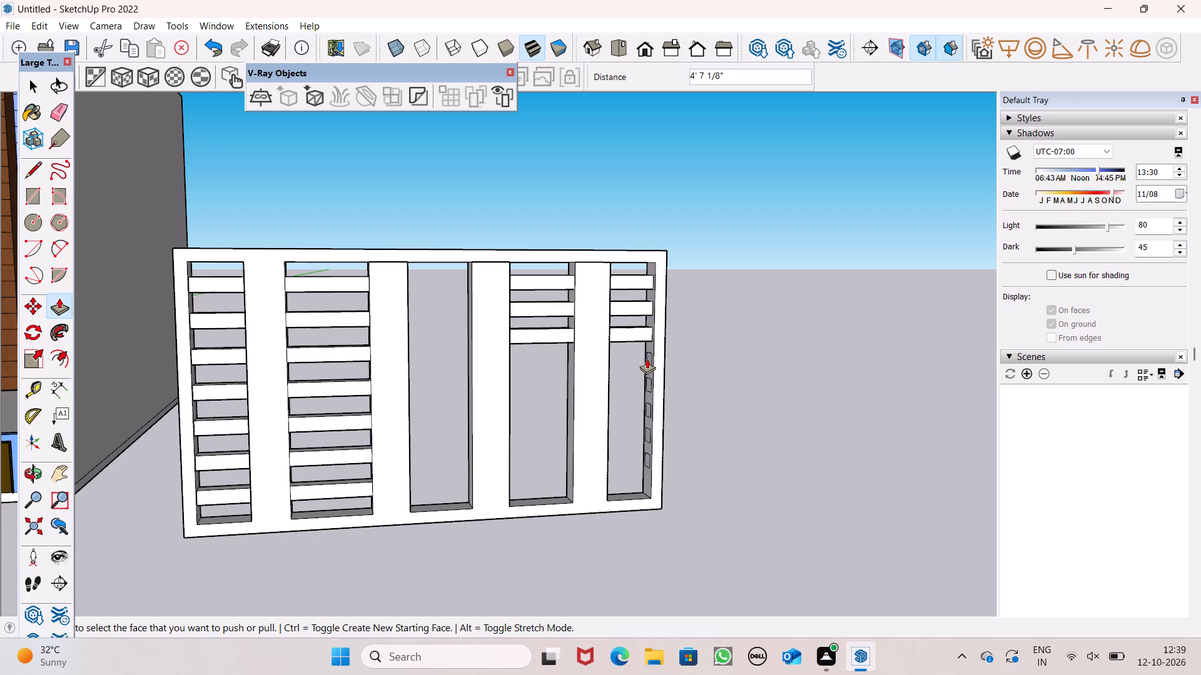
{"action": "left_click_drag", "start_coordinate": [647, 358], "coordinate": [500, 363]}
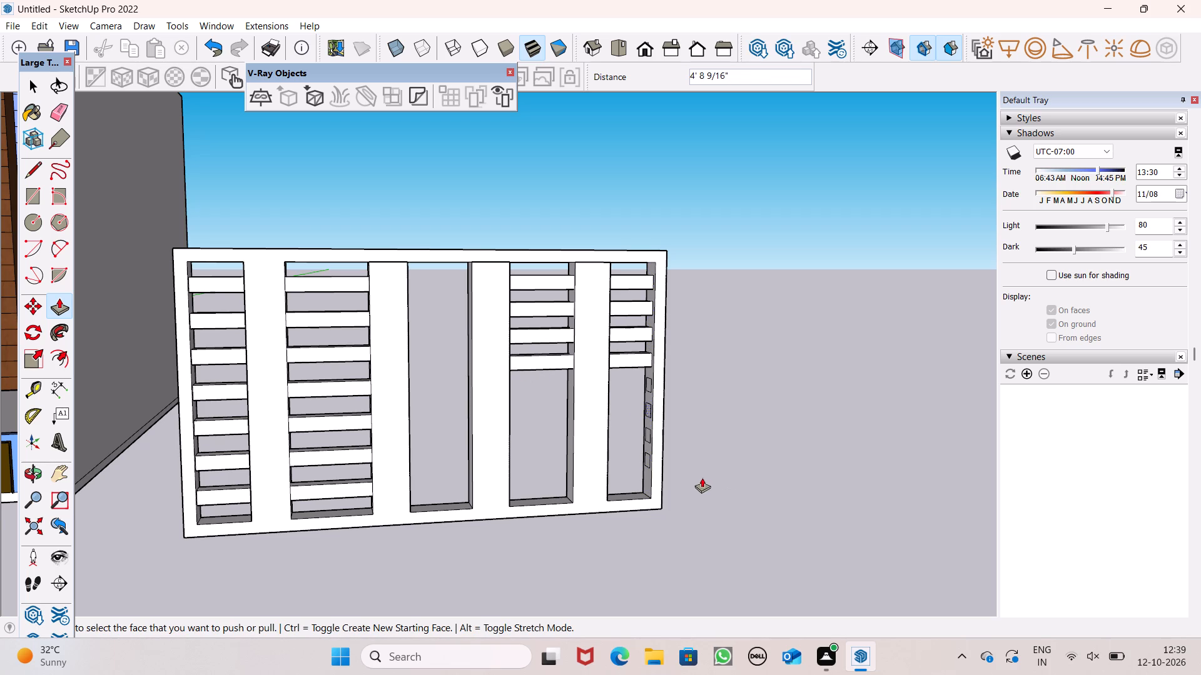
Extrude the lower four rectangles on the far end post about 4' 6" to 4' 9" as rails across the fifth and fourth openings.
{"action": "middle_click_drag", "start_coordinate": [649, 462], "coordinate": [647, 487]}
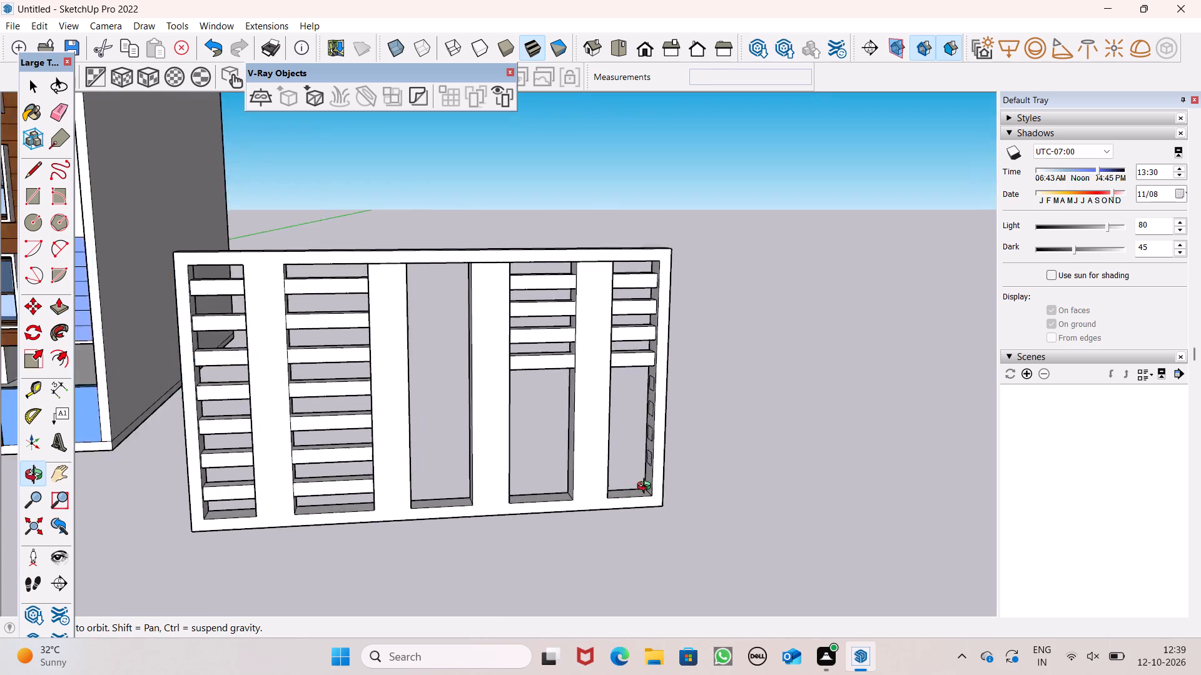
{"action": "middle_click_drag", "start_coordinate": [647, 487], "coordinate": [681, 417]}
{"action": "scroll", "coordinate": [588, 417], "scroll_direction": "up", "scroll_amount": 3}
{"action": "left_click_drag", "start_coordinate": [661, 384], "coordinate": [641, 389]}
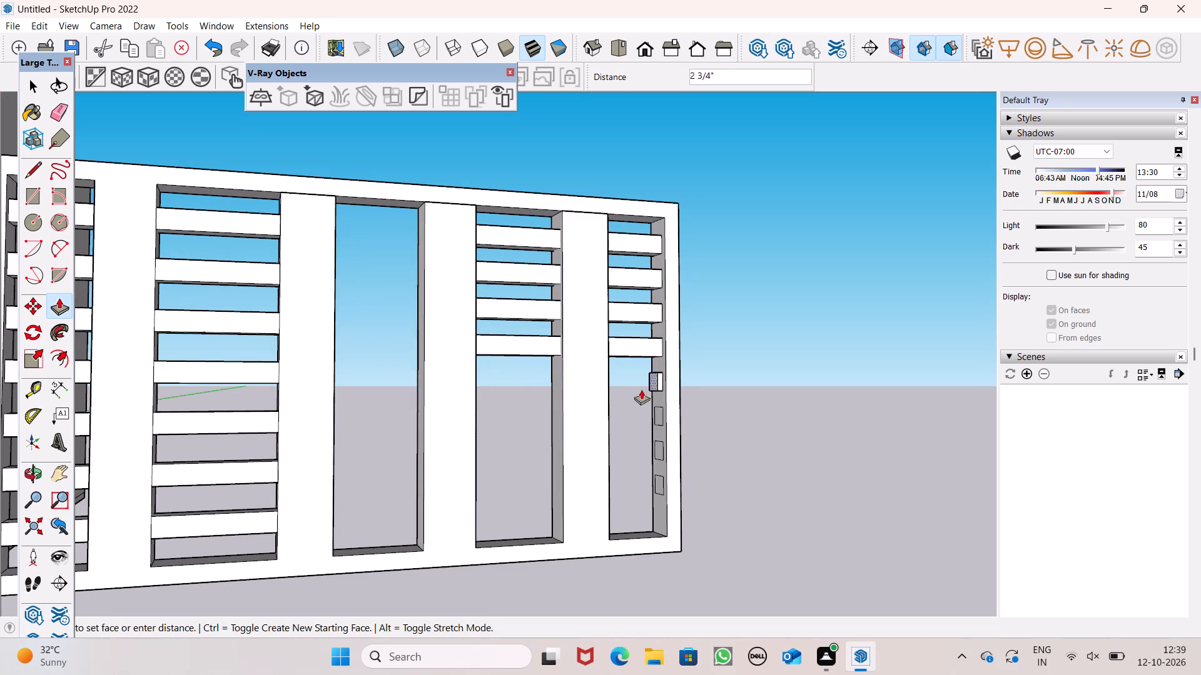
{"action": "left_click_drag", "start_coordinate": [641, 389], "coordinate": [470, 413]}
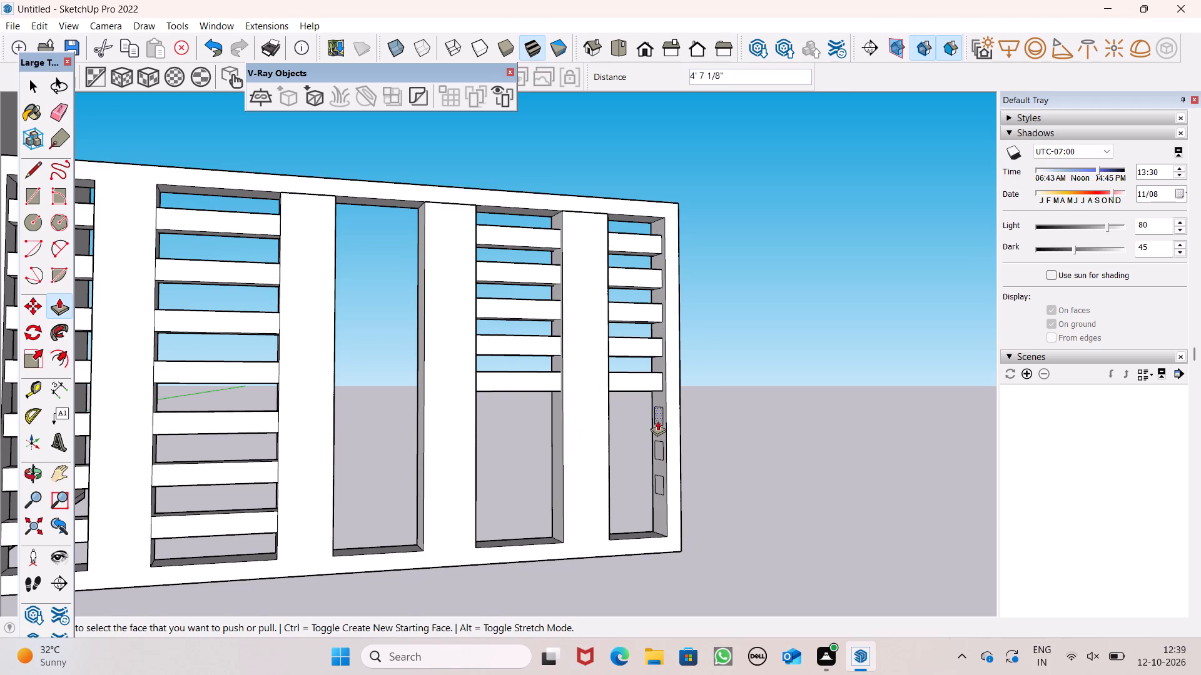
{"action": "left_click_drag", "start_coordinate": [657, 419], "coordinate": [464, 452]}
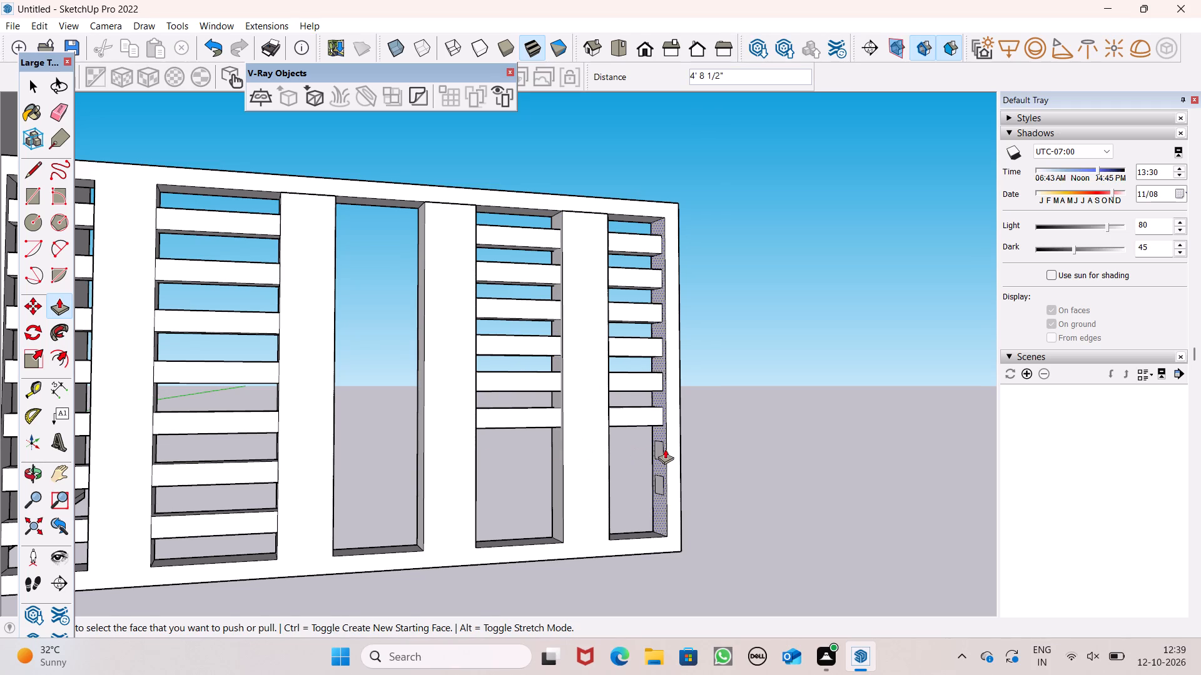
{"action": "left_click_drag", "start_coordinate": [657, 450], "coordinate": [472, 475]}
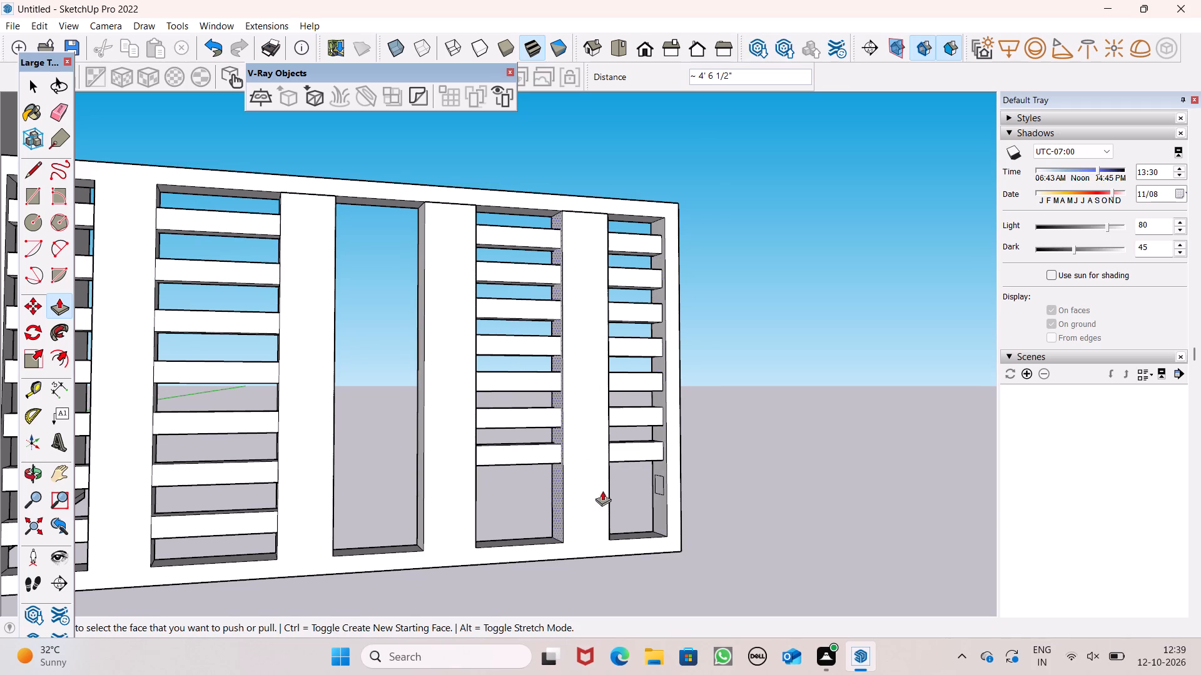
{"action": "left_click_drag", "start_coordinate": [661, 486], "coordinate": [497, 506]}
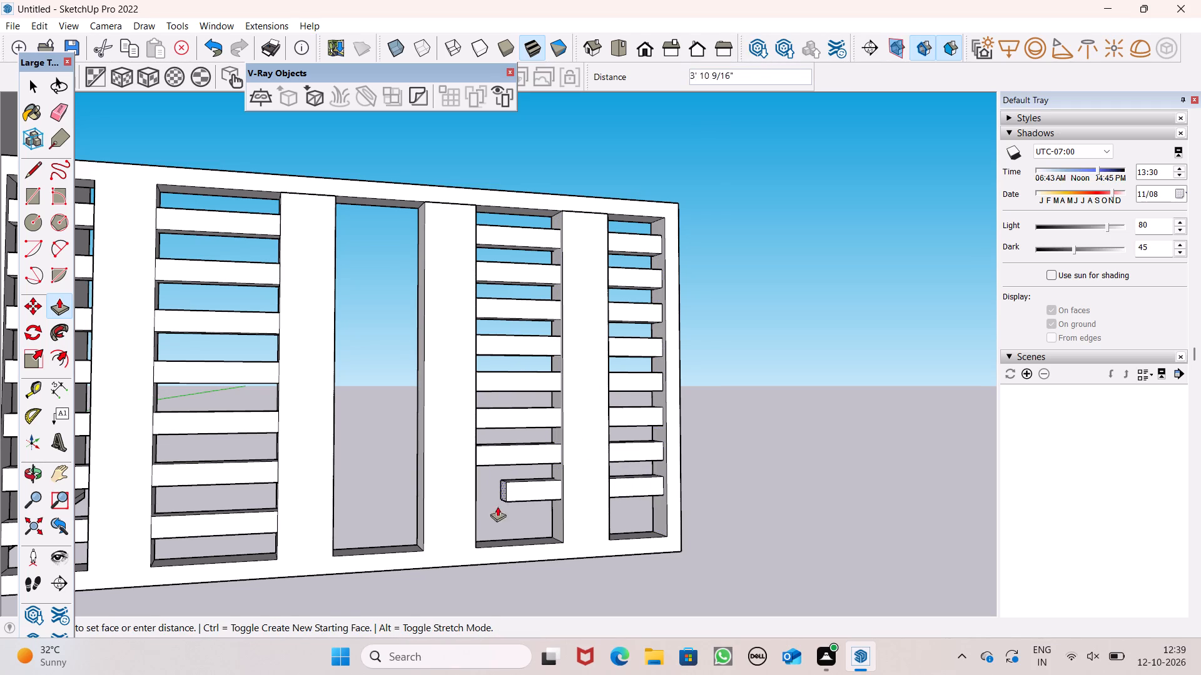
{"action": "left_click_drag", "start_coordinate": [497, 506], "coordinate": [470, 506]}
Paint the front face of the separate frame and its vertical posts with Color C08 from the Colors collection.
{"action": "scroll", "coordinate": [639, 467], "scroll_direction": "down", "scroll_amount": 2}
{"action": "scroll", "coordinate": [763, 511], "scroll_direction": "down", "scroll_amount": 2}
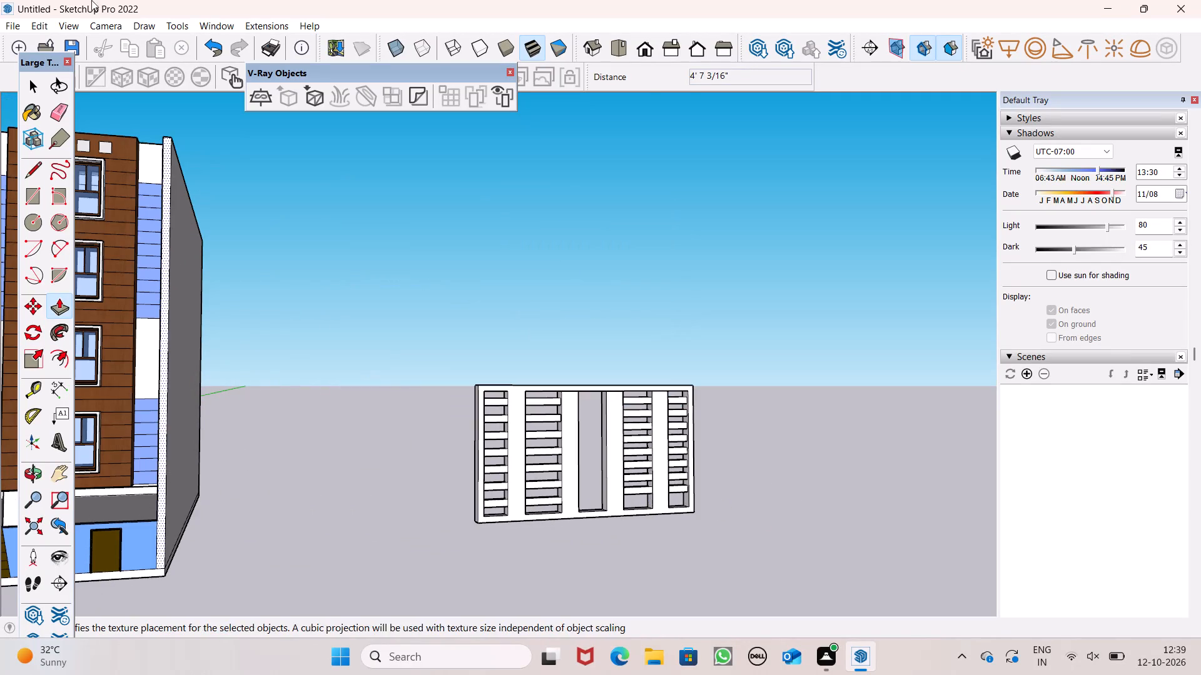
{"action": "middle_click_drag", "start_coordinate": [795, 475], "coordinate": [736, 514]}
{"action": "scroll", "coordinate": [748, 495], "scroll_direction": "up", "scroll_amount": 1}
{"action": "scroll", "coordinate": [751, 436], "scroll_direction": "down", "scroll_amount": 5}
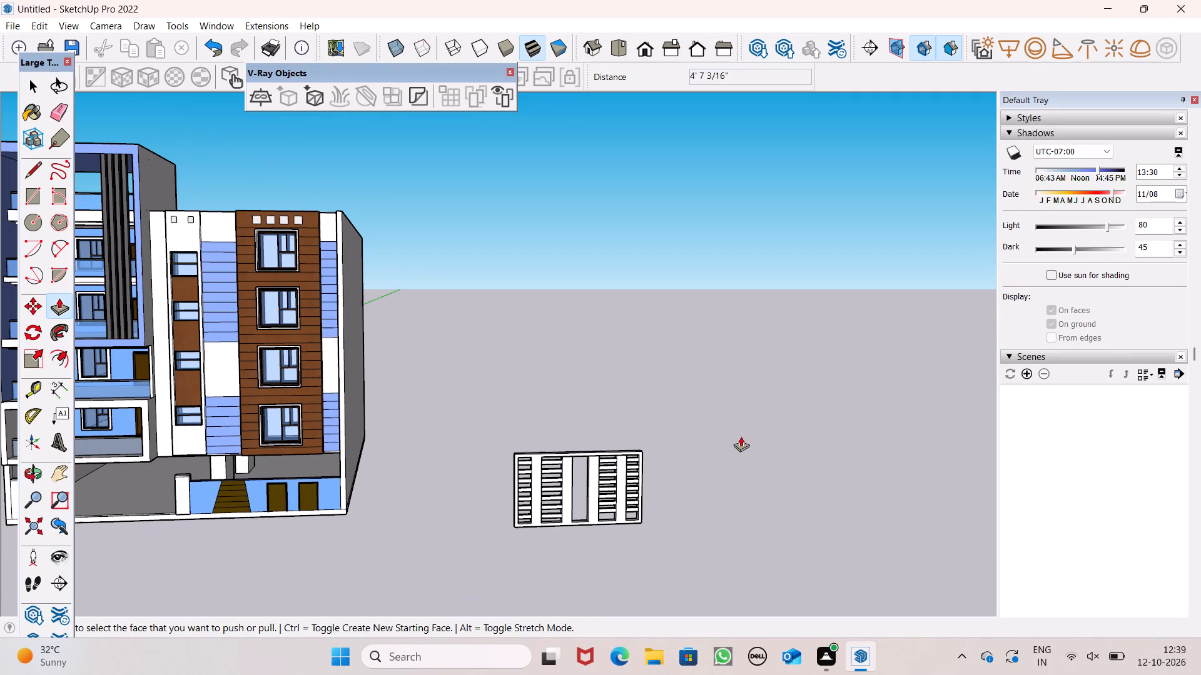
{"action": "key", "text": "space"}
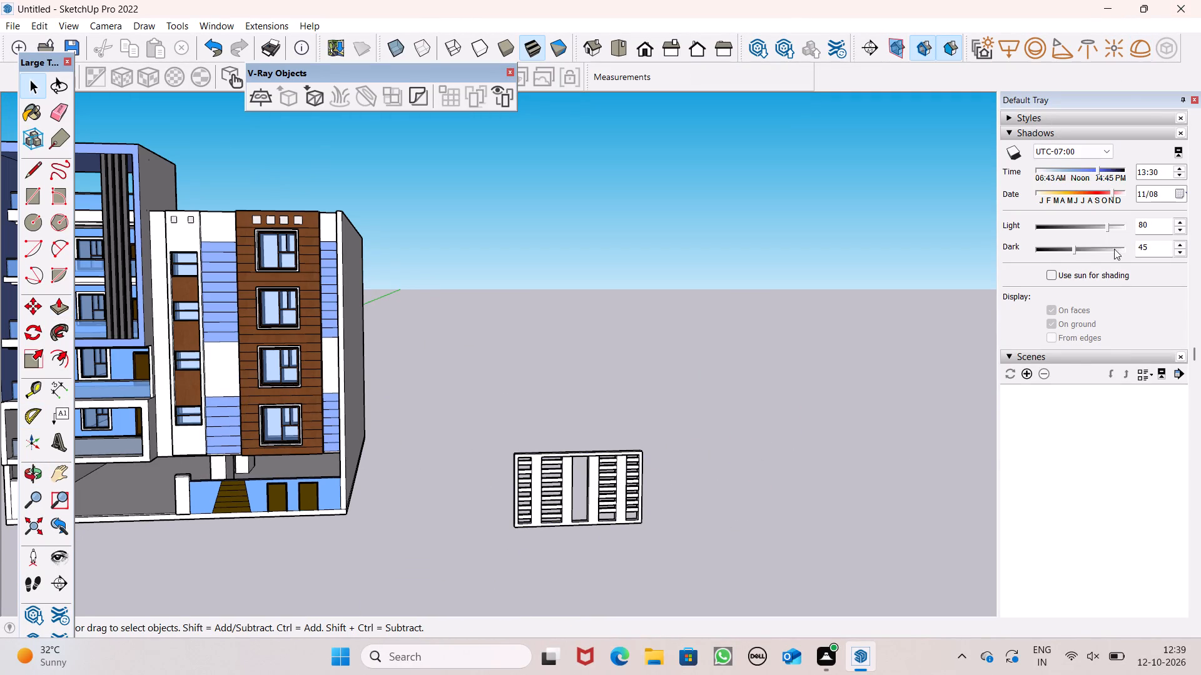
{"action": "scroll", "coordinate": [1102, 242], "scroll_direction": "up", "scroll_amount": 3}
{"action": "scroll", "coordinate": [1077, 286], "scroll_direction": "down", "scroll_amount": 8}
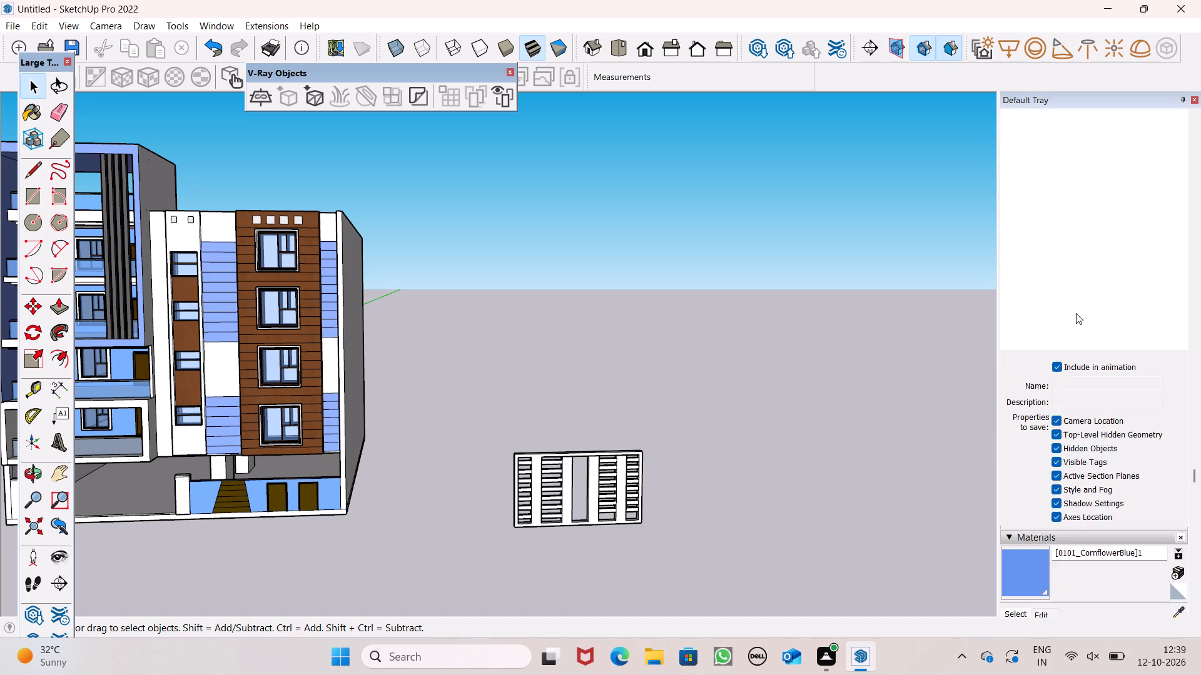
{"action": "scroll", "coordinate": [1076, 313], "scroll_direction": "down", "scroll_amount": 6}
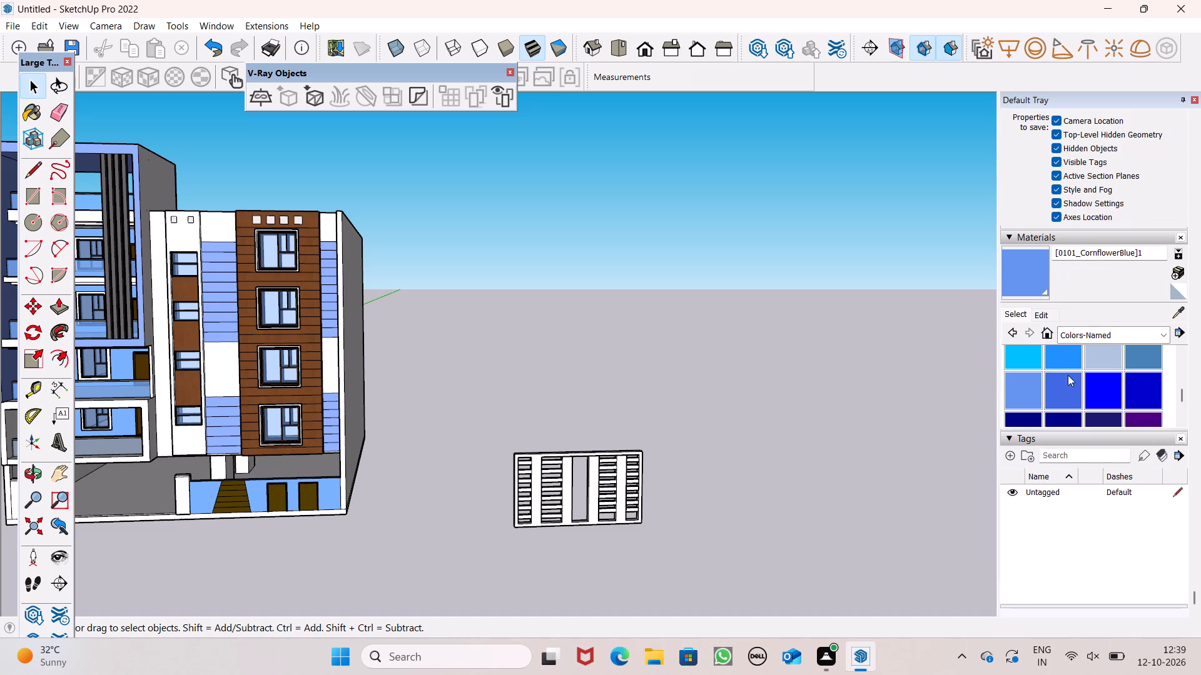
{"action": "left_click", "coordinate": [1098, 333]}
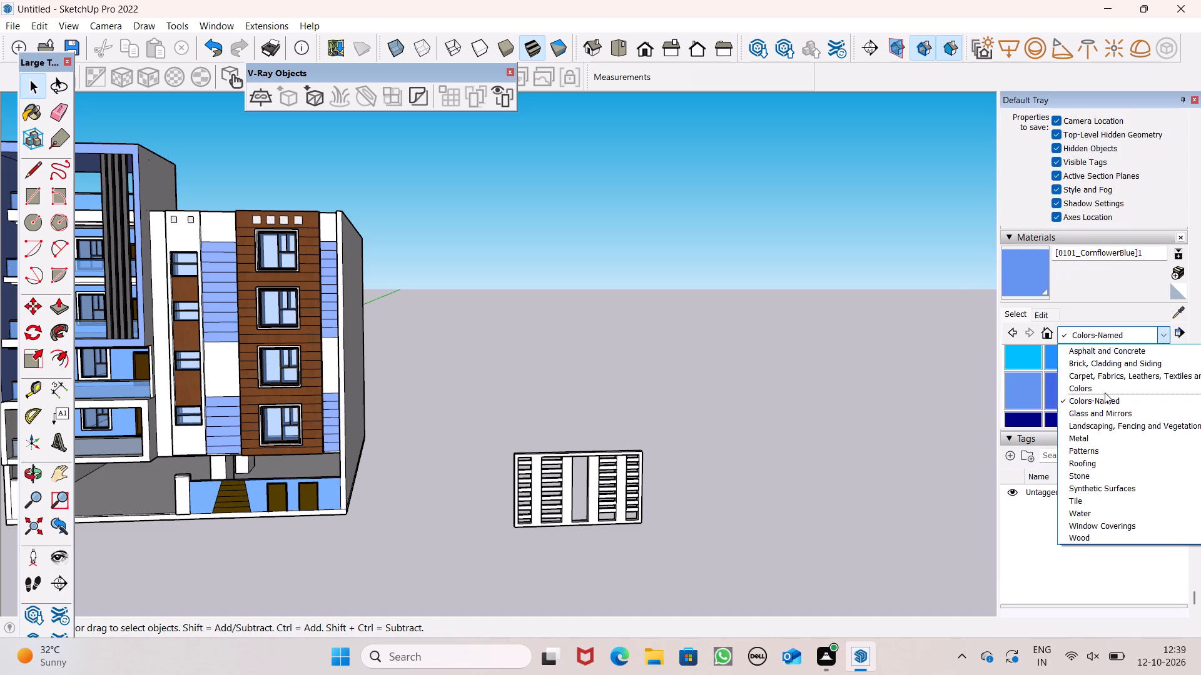
{"action": "left_click", "coordinate": [1105, 391]}
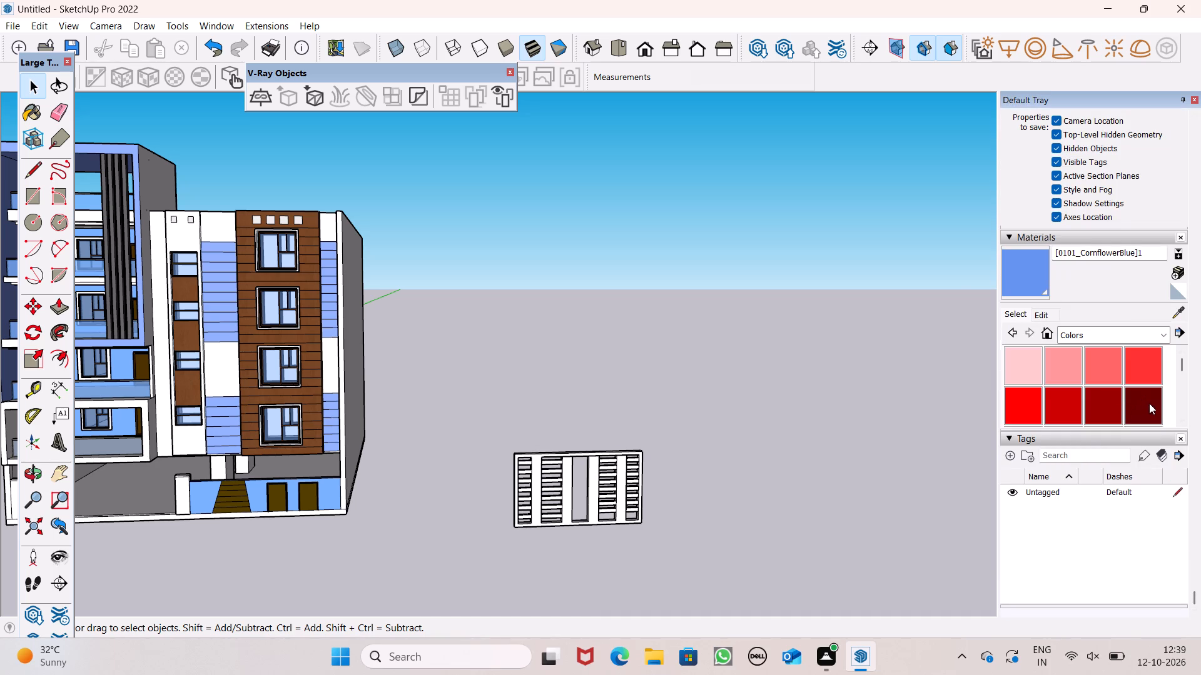
{"action": "scroll", "coordinate": [1148, 402], "scroll_direction": "down", "scroll_amount": 2}
{"action": "left_click", "coordinate": [1148, 402]}
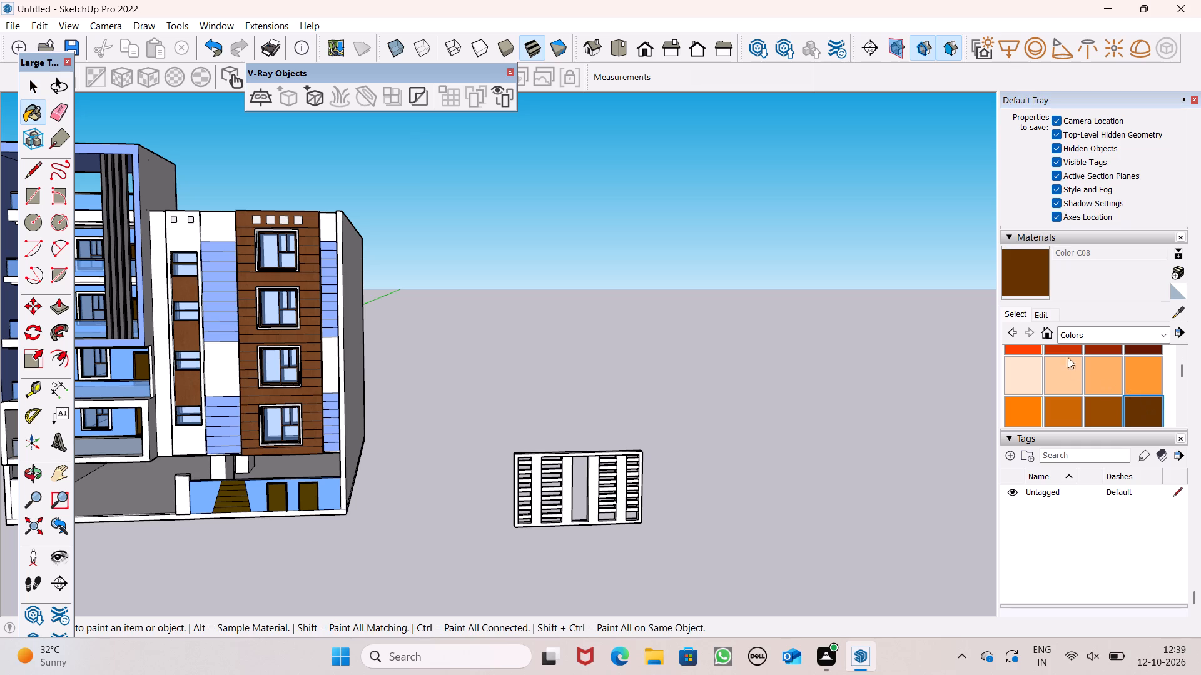
{"action": "scroll", "coordinate": [606, 504], "scroll_direction": "up", "scroll_amount": 14}
{"action": "scroll", "coordinate": [583, 451], "scroll_direction": "up", "scroll_amount": 7}
{"action": "left_click", "coordinate": [656, 402]}
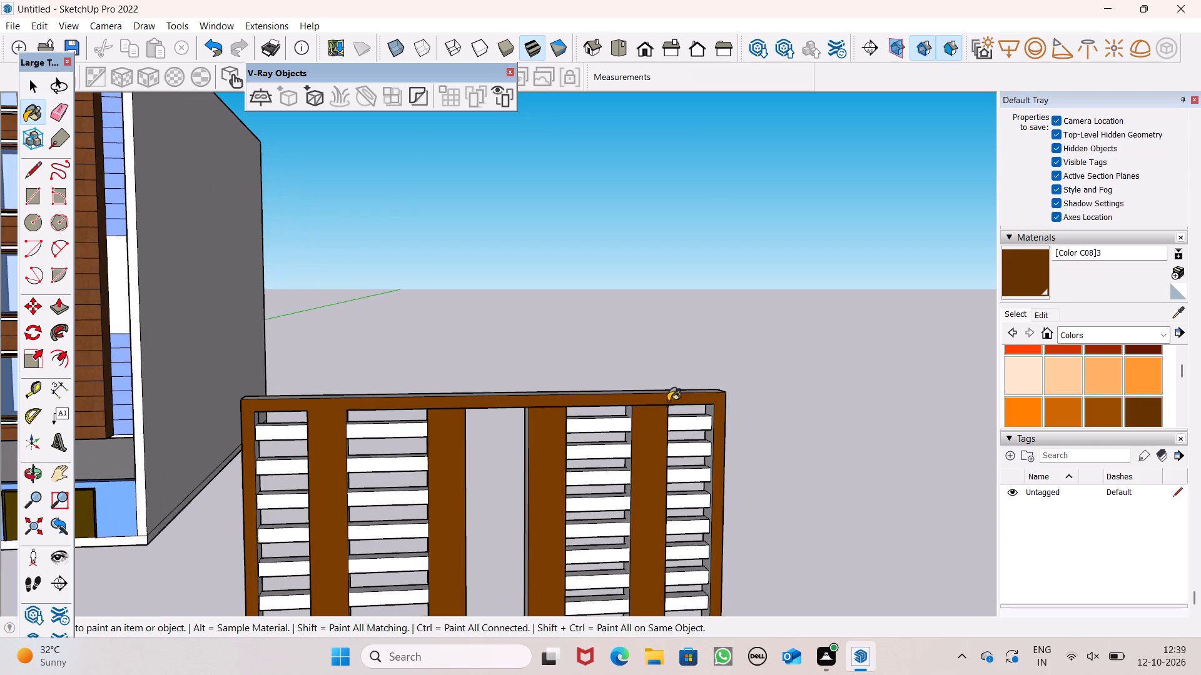
Darken the frame's brown material by setting its RGB red value to 73.
{"action": "left_click", "coordinate": [1041, 316]}
{"action": "left_click_drag", "start_coordinate": [1055, 376], "coordinate": [1041, 376]}
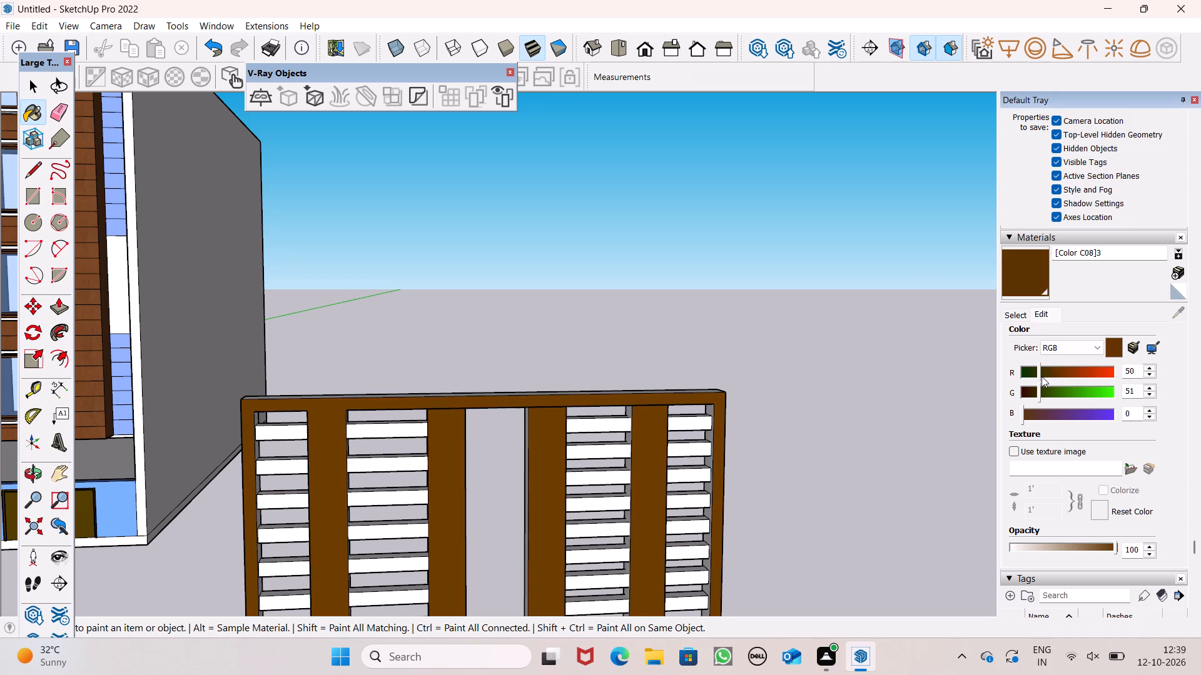
{"action": "left_click_drag", "start_coordinate": [1041, 376], "coordinate": [1048, 376]}
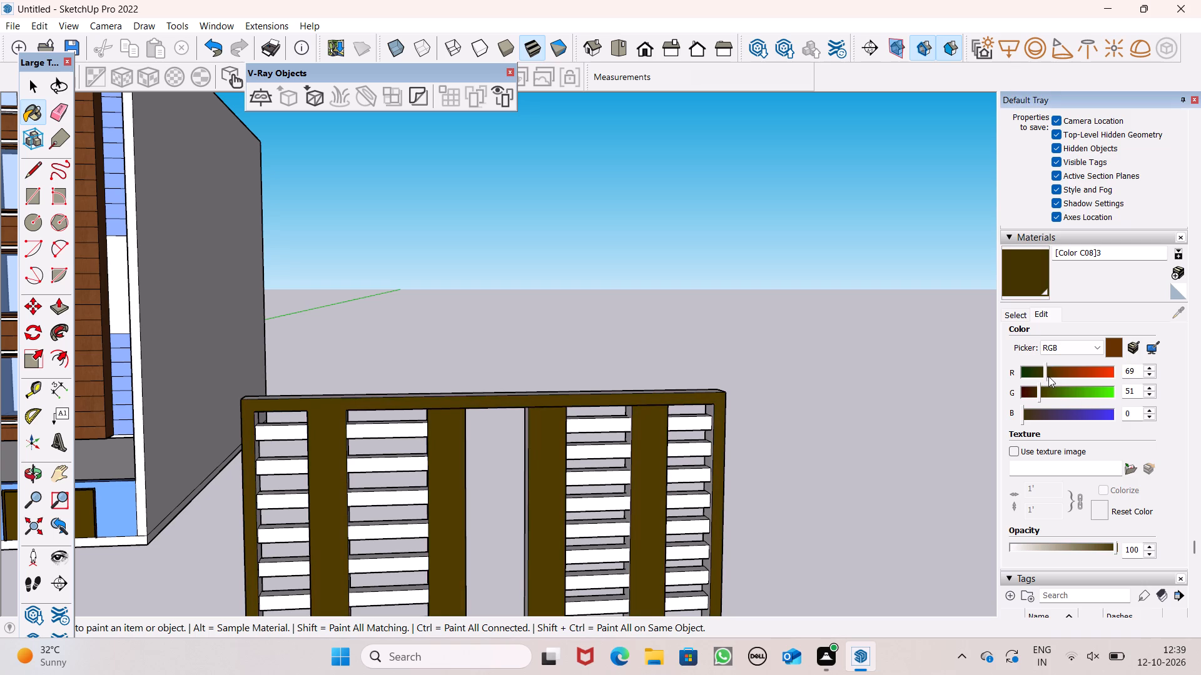
{"action": "left_click_drag", "start_coordinate": [1048, 376], "coordinate": [1049, 376]}
{"action": "left_click", "coordinate": [1030, 276]}
Paint the front faces of the upper five rails across the first and second openings with the dark brown [Color C08]3.
{"action": "scroll", "coordinate": [754, 310], "scroll_direction": "down", "scroll_amount": 2}
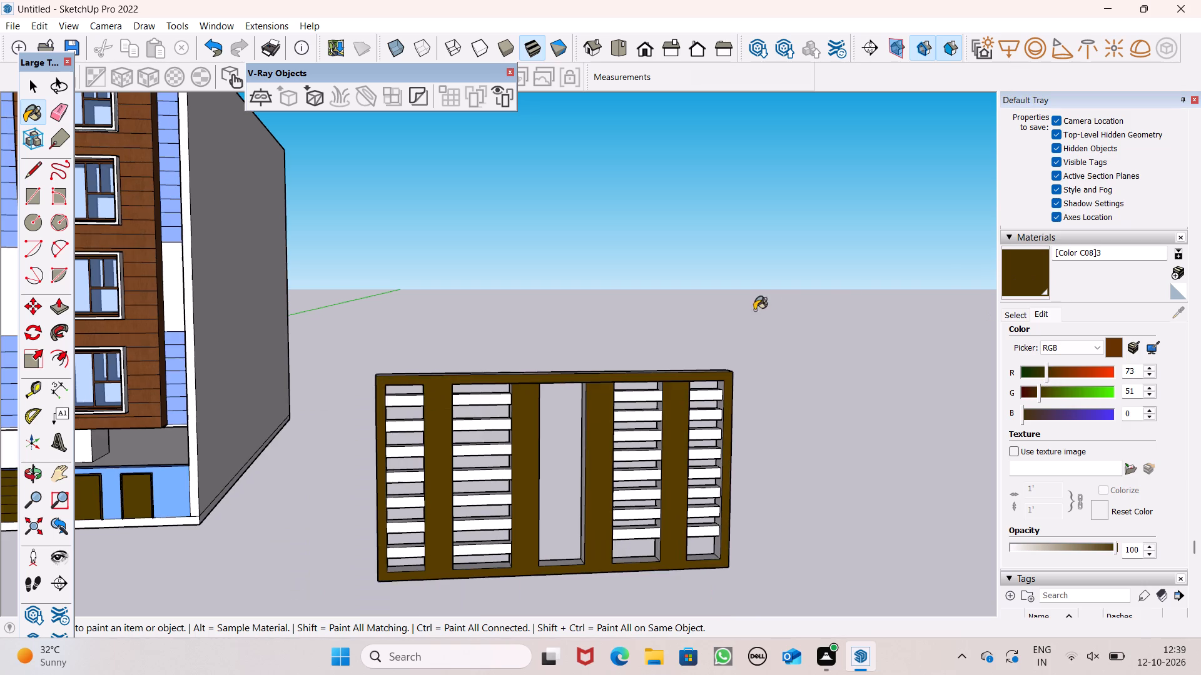
{"action": "scroll", "coordinate": [601, 471], "scroll_direction": "up", "scroll_amount": 8}
{"action": "left_click", "coordinate": [490, 413]}
{"action": "left_click", "coordinate": [507, 346]}
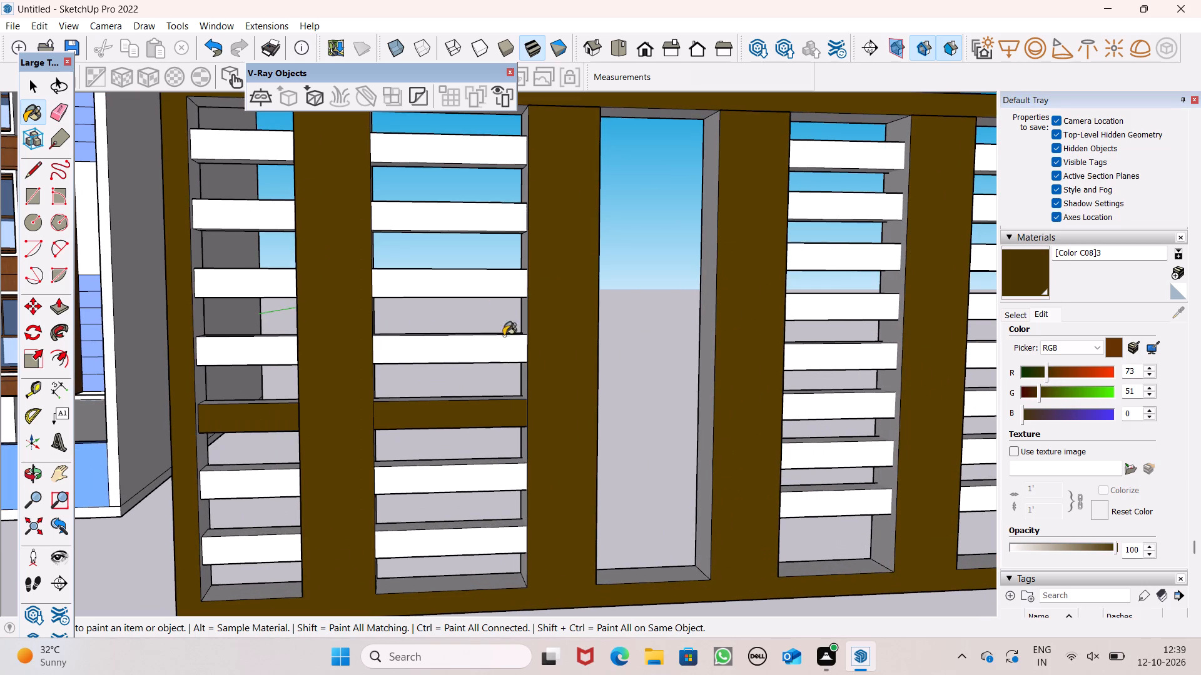
{"action": "left_click", "coordinate": [480, 277]}
{"action": "left_click", "coordinate": [448, 217]}
{"action": "left_click", "coordinate": [484, 156]}
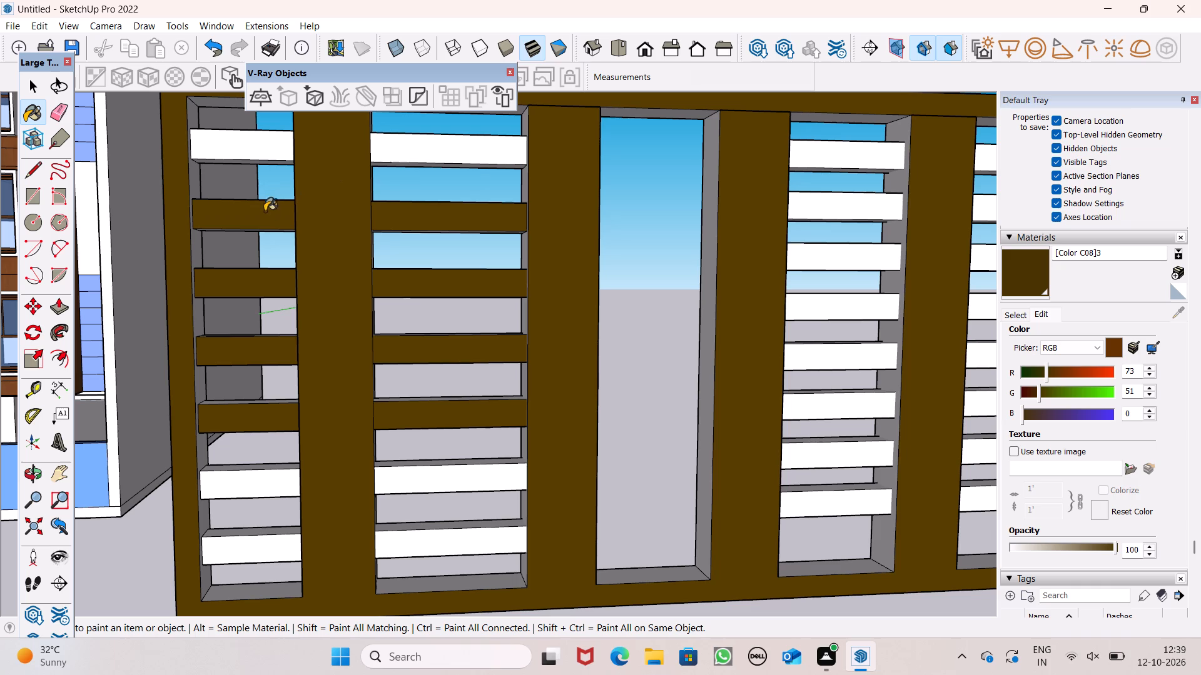
Paint the front faces of all rails across the fourth and fifth openings, plus the fourth opening's inner side, dark brown.
{"action": "left_click", "coordinate": [869, 161]}
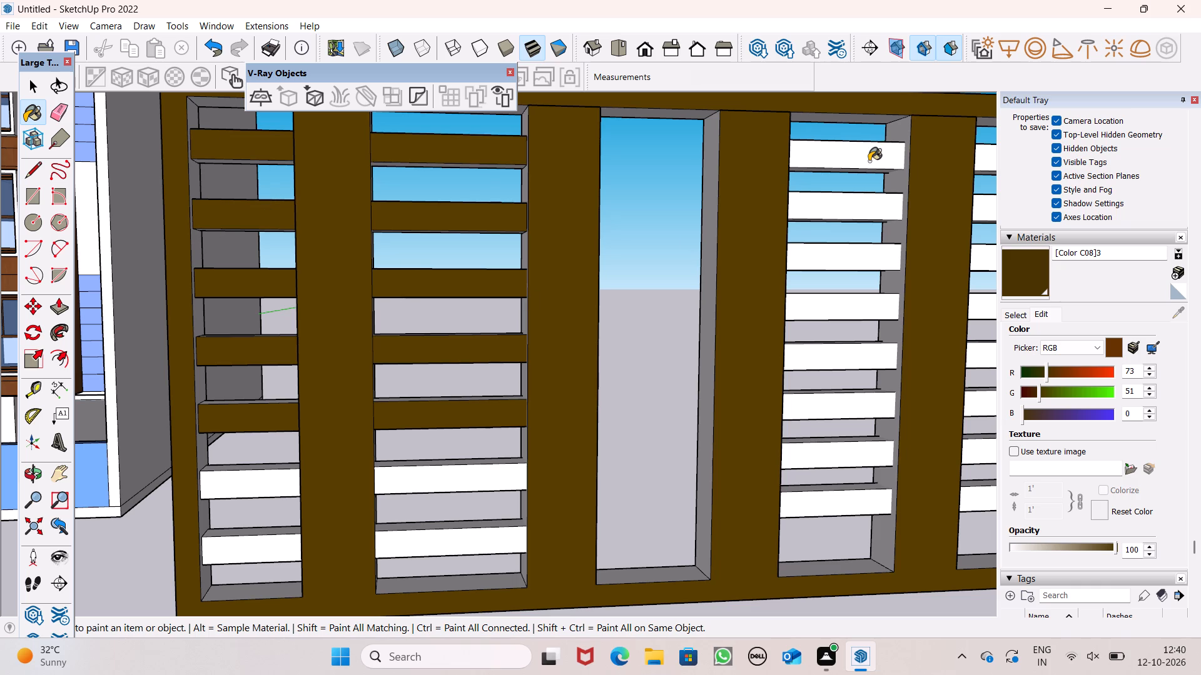
{"action": "left_click", "coordinate": [875, 210]}
{"action": "left_click", "coordinate": [875, 257]}
{"action": "left_click", "coordinate": [866, 302]}
{"action": "left_click", "coordinate": [856, 359]}
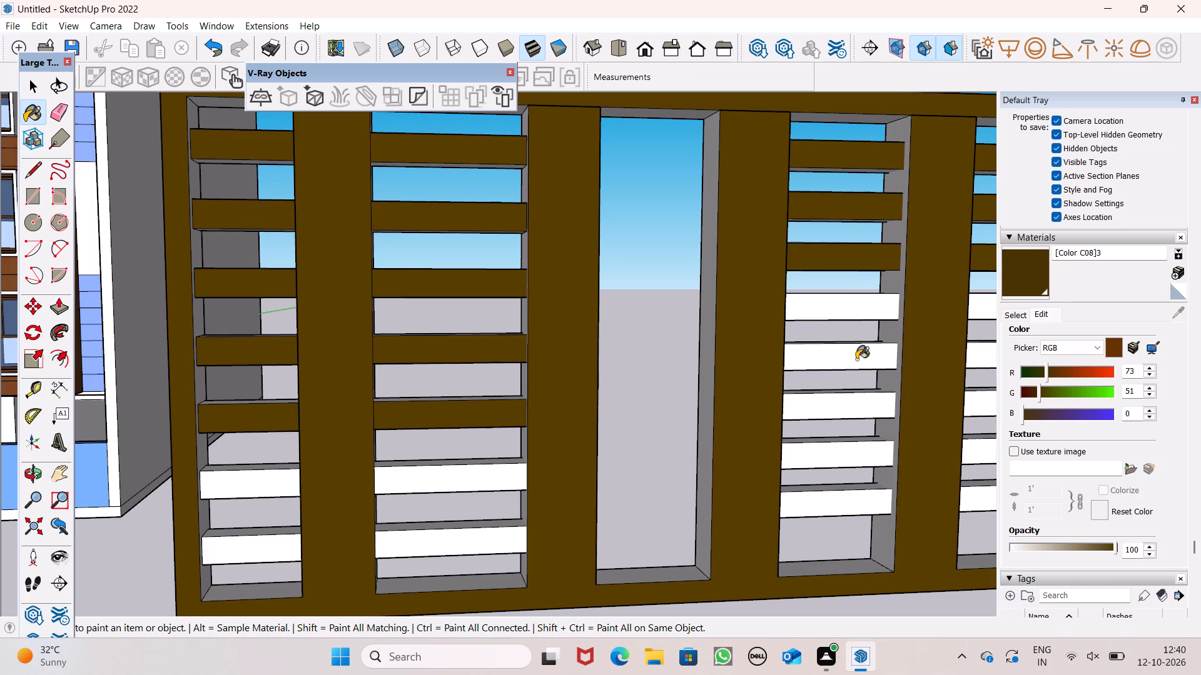
{"action": "left_click", "coordinate": [855, 421]}
{"action": "left_click_drag", "start_coordinate": [855, 413], "coordinate": [855, 419]}
{"action": "left_click", "coordinate": [852, 452]}
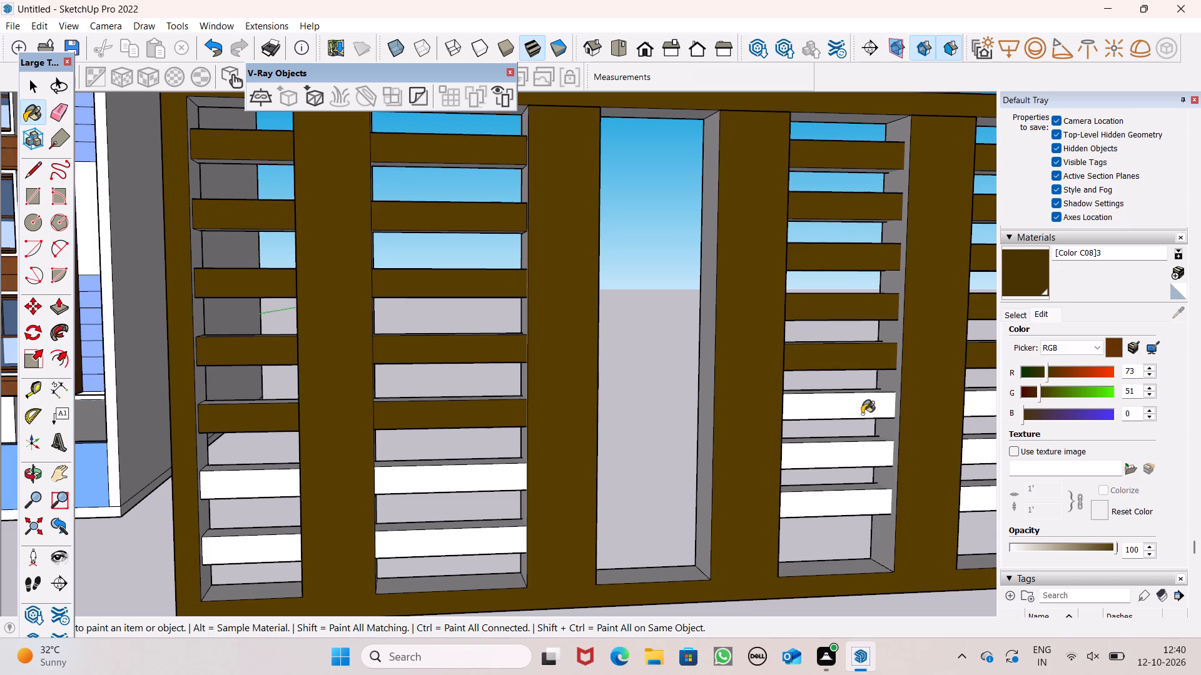
{"action": "left_click", "coordinate": [862, 414]}
{"action": "left_click", "coordinate": [894, 426]}
{"action": "left_click", "coordinate": [855, 497]}
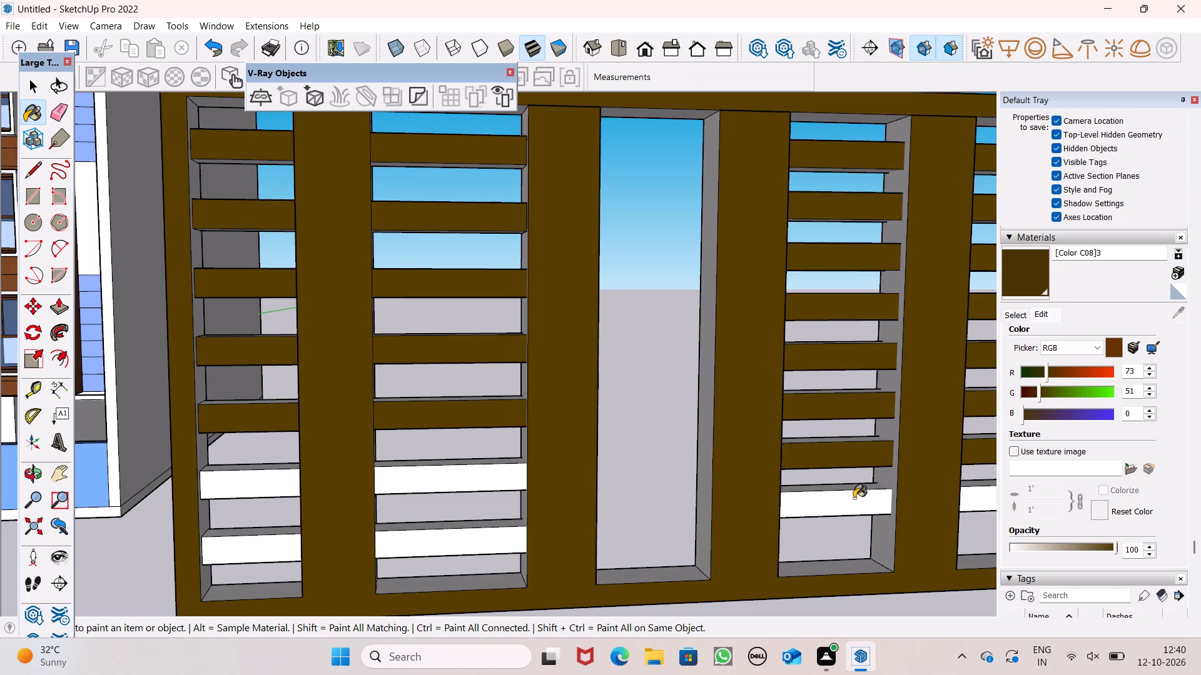
Paint the inner side and bottom faces of the rail-free middle opening dark brown.
{"action": "left_click", "coordinate": [710, 377]}
{"action": "scroll", "coordinate": [733, 351], "scroll_direction": "down", "scroll_amount": 4}
{"action": "middle_click_drag", "start_coordinate": [836, 464], "coordinate": [599, 599]}
{"action": "scroll", "coordinate": [835, 467], "scroll_direction": "up", "scroll_amount": 1}
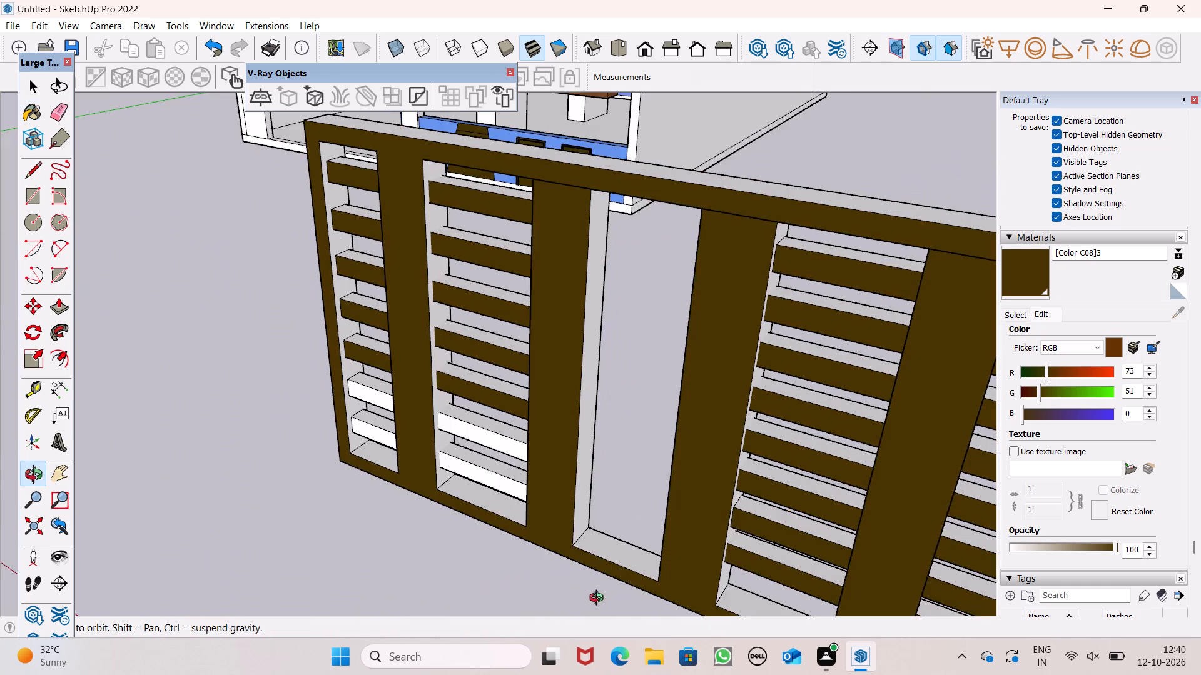
{"action": "middle_click_drag", "start_coordinate": [599, 599], "coordinate": [598, 589]}
{"action": "left_click", "coordinate": [607, 542]}
{"action": "left_click", "coordinate": [584, 485]}
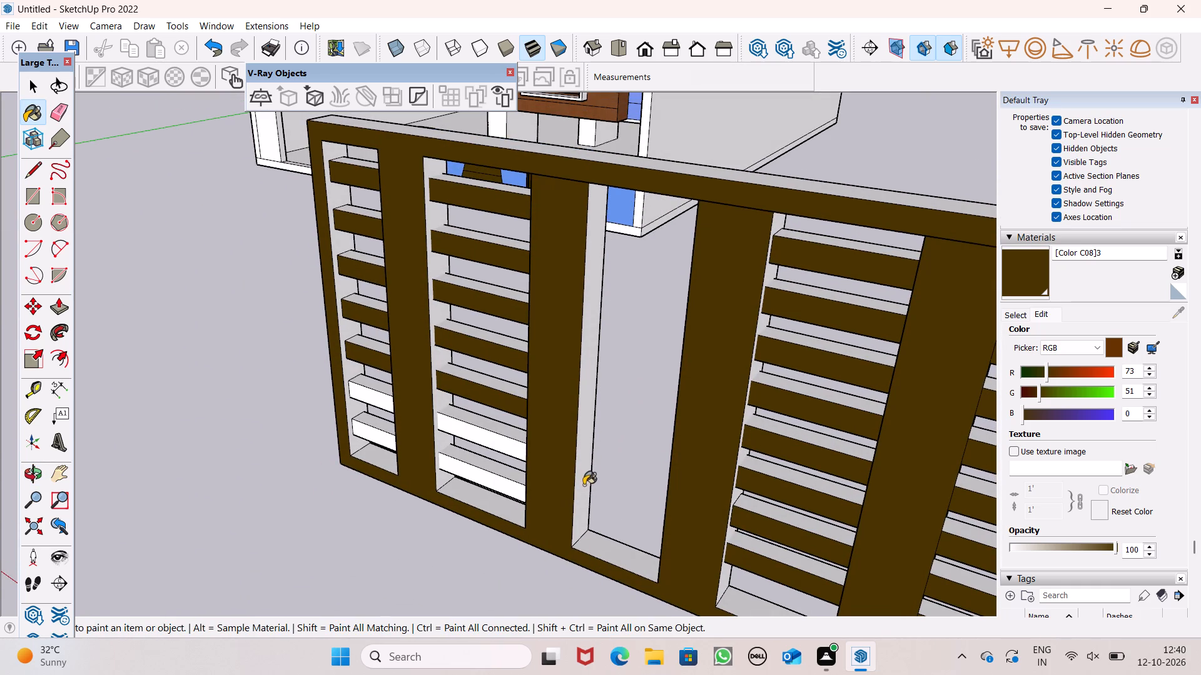
Paint the front faces of the two lowest rails across the first and second openings dark brown.
{"action": "left_click", "coordinate": [468, 428]}
{"action": "left_click", "coordinate": [468, 425]}
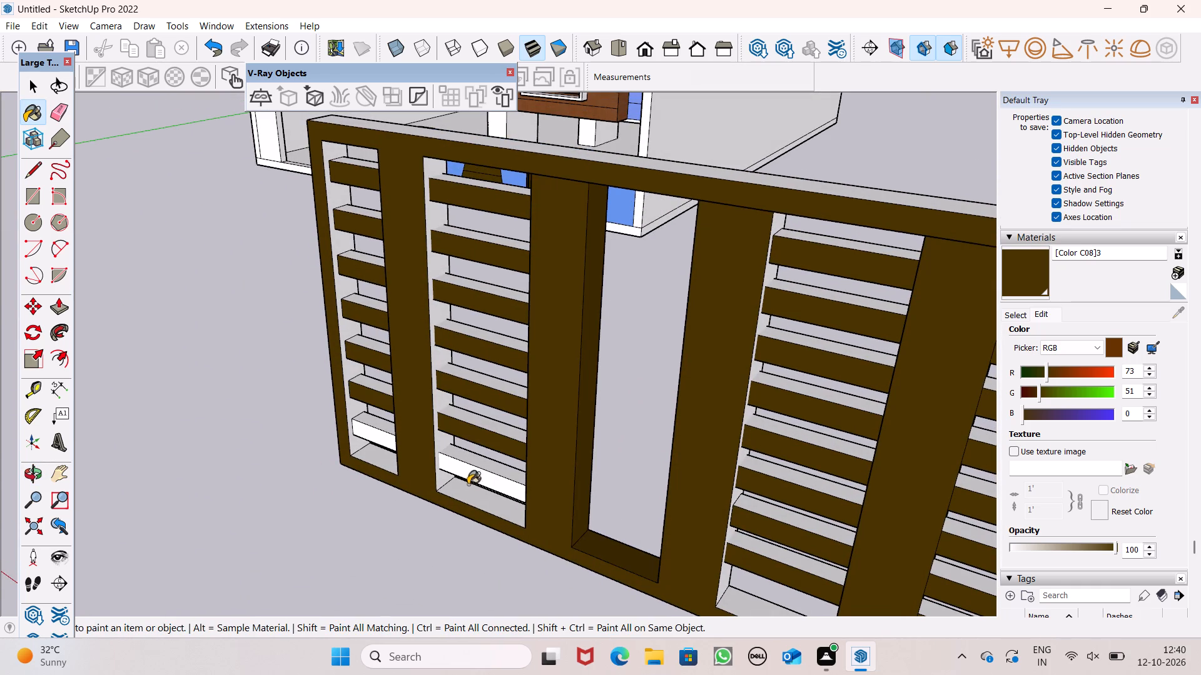
{"action": "left_click", "coordinate": [482, 477]}
{"action": "left_click", "coordinate": [485, 469]}
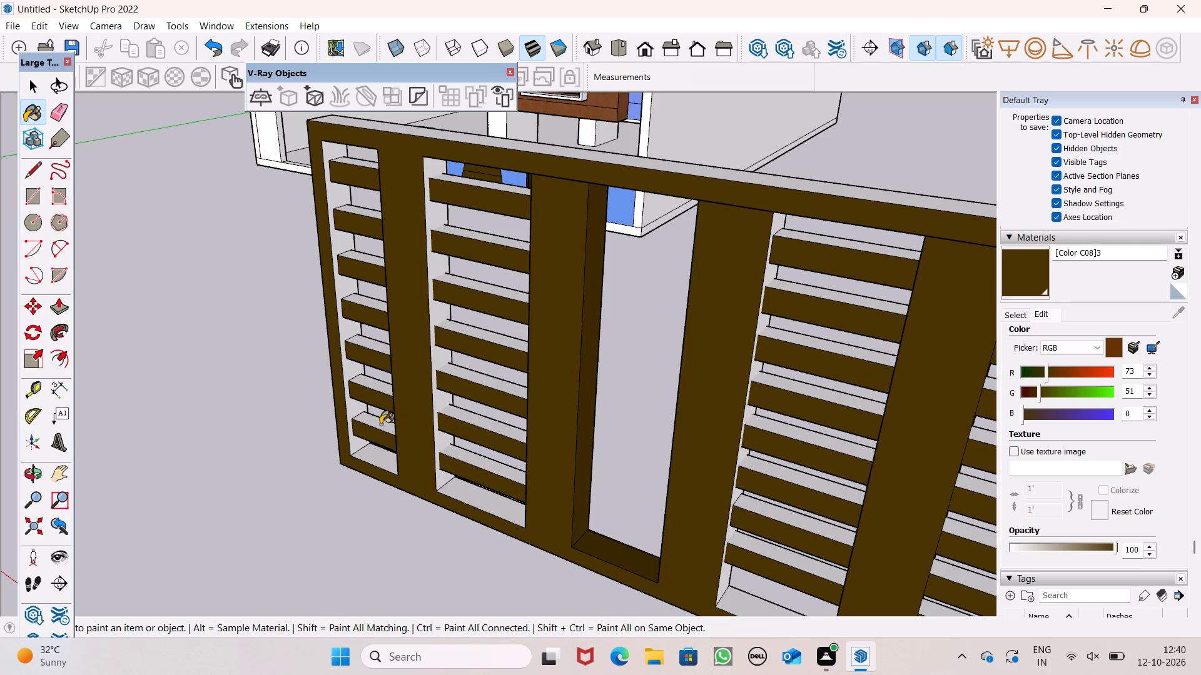
Paint the lowest rails' top faces and the inner side and bottom faces of the first and second openings dark brown.
{"action": "left_click", "coordinate": [380, 422]}
{"action": "left_click", "coordinate": [346, 366]}
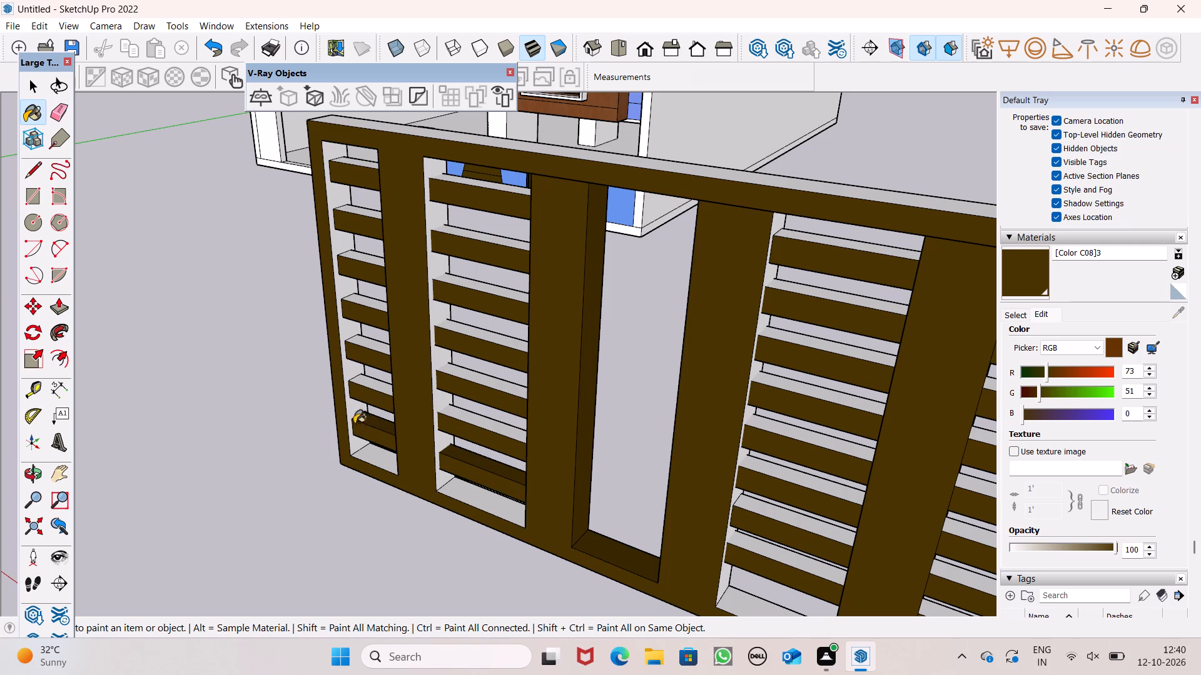
{"action": "left_click", "coordinate": [375, 446]}
{"action": "left_click_drag", "start_coordinate": [477, 499], "coordinate": [470, 498]}
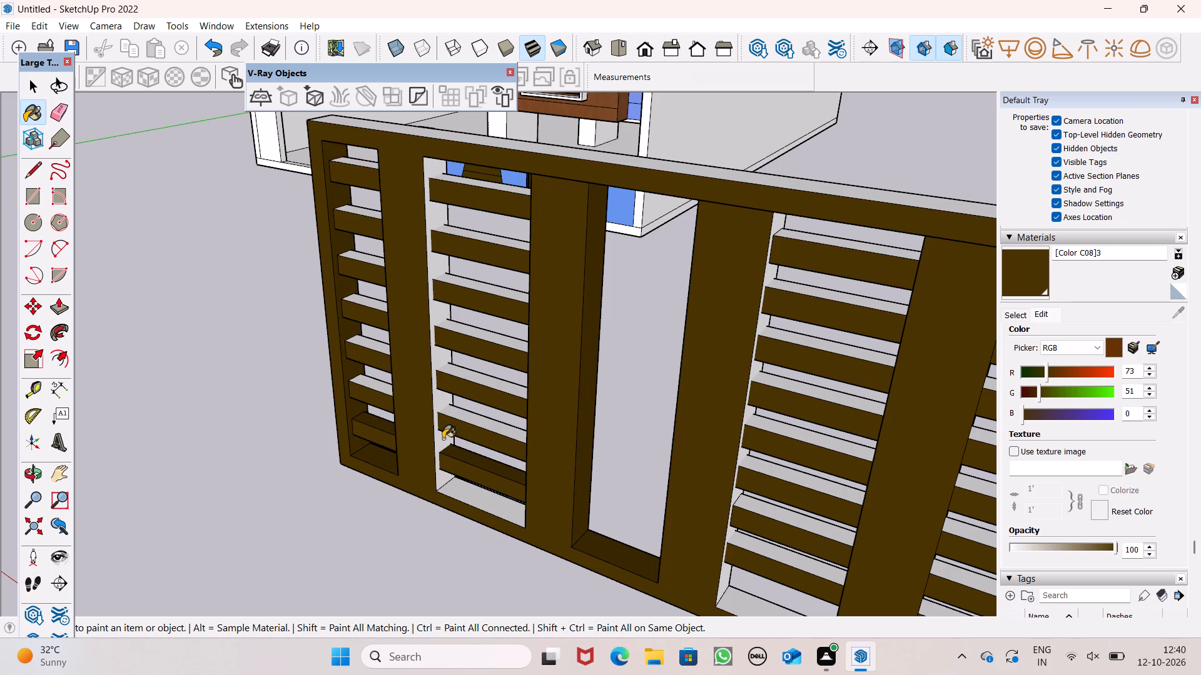
{"action": "left_click", "coordinate": [442, 439]}
Paint the remaining rail tops in the first and second openings and the frame's top face dark brown.
{"action": "left_click", "coordinate": [451, 410]}
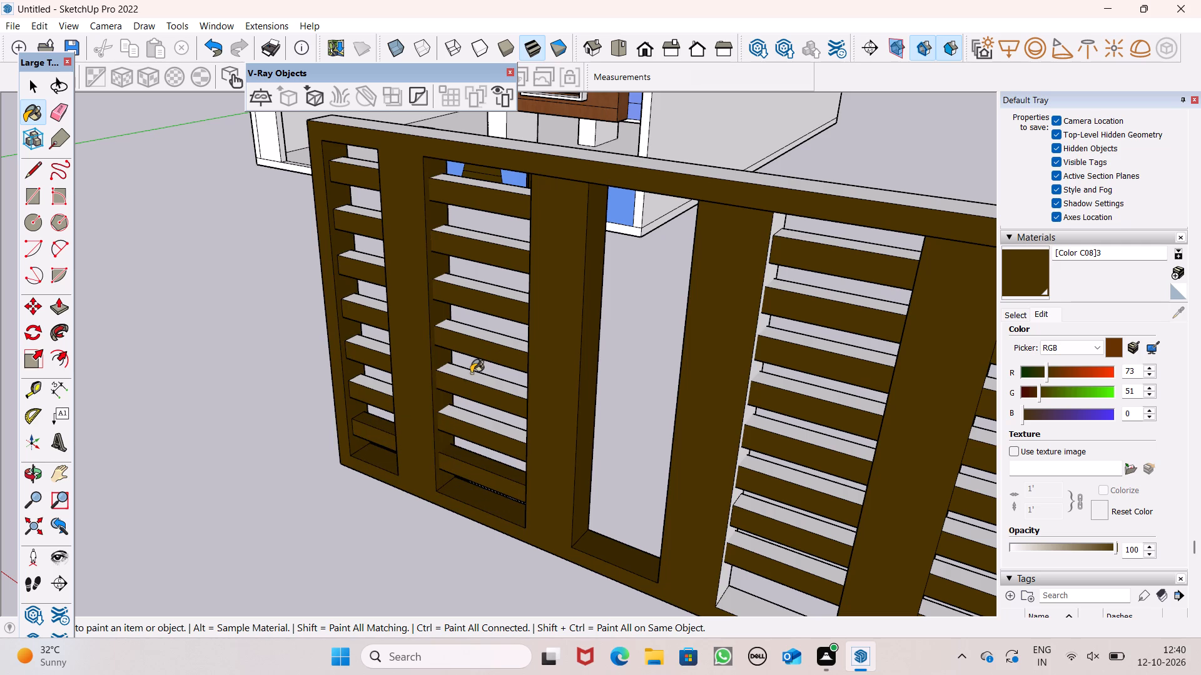
{"action": "left_click", "coordinate": [464, 379]}
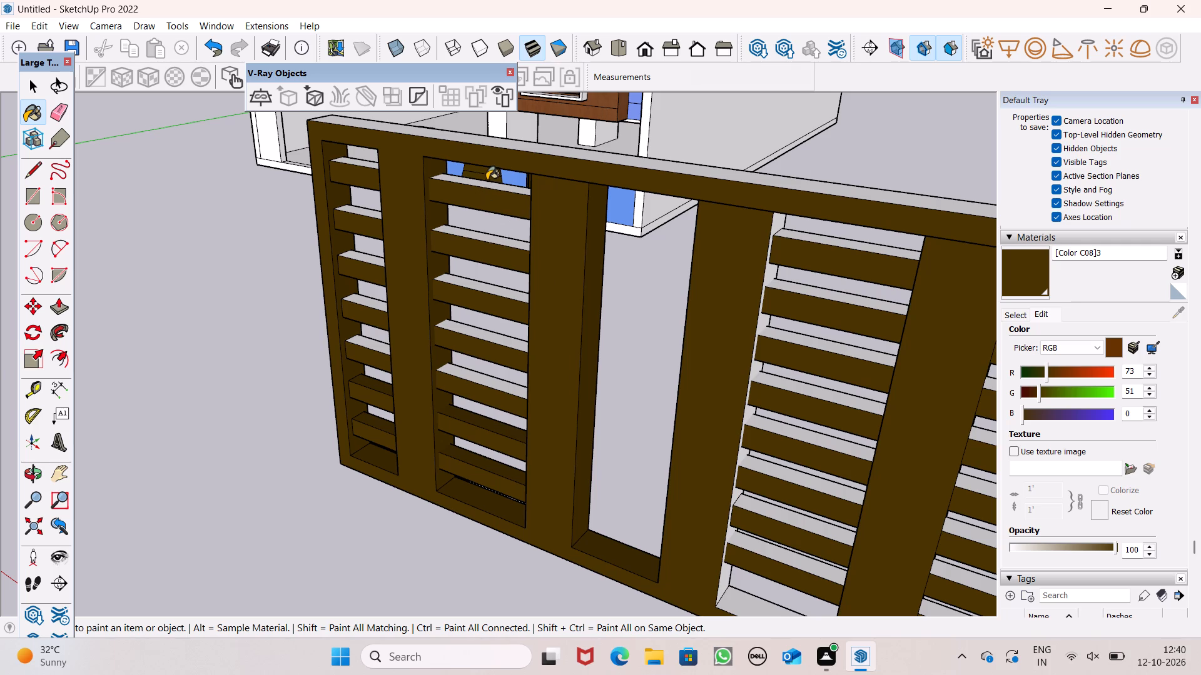
{"action": "left_click", "coordinate": [484, 182]}
{"action": "left_click", "coordinate": [467, 233]}
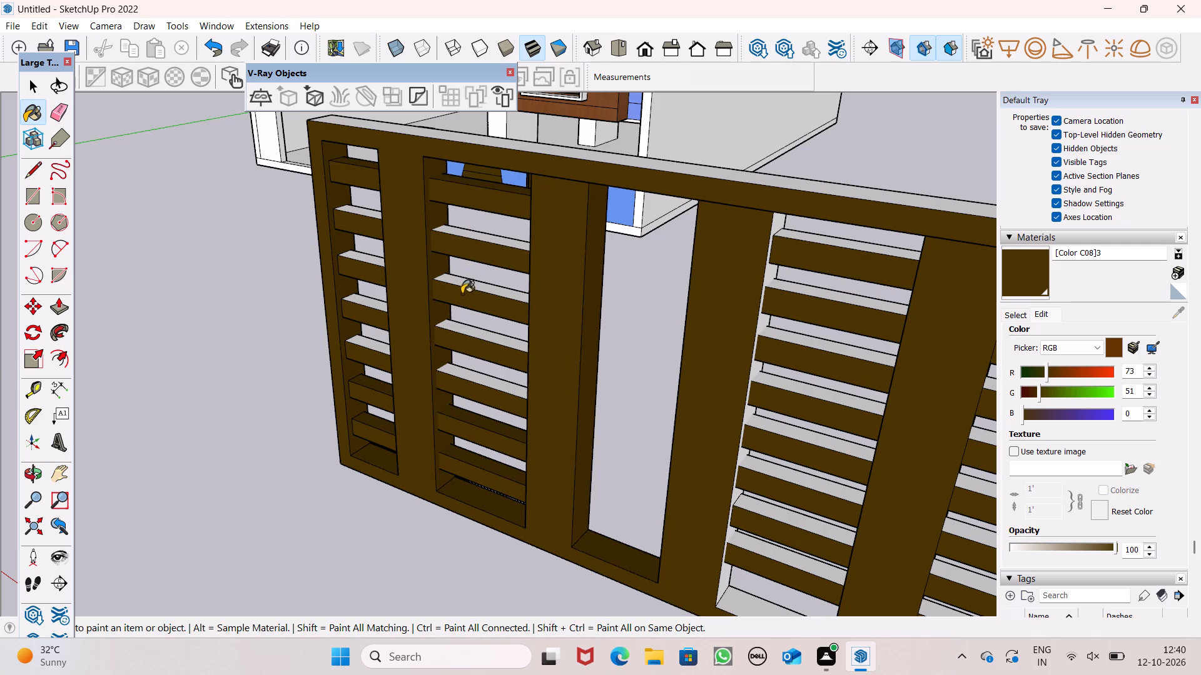
{"action": "left_click", "coordinate": [465, 284]}
{"action": "left_click", "coordinate": [460, 326]}
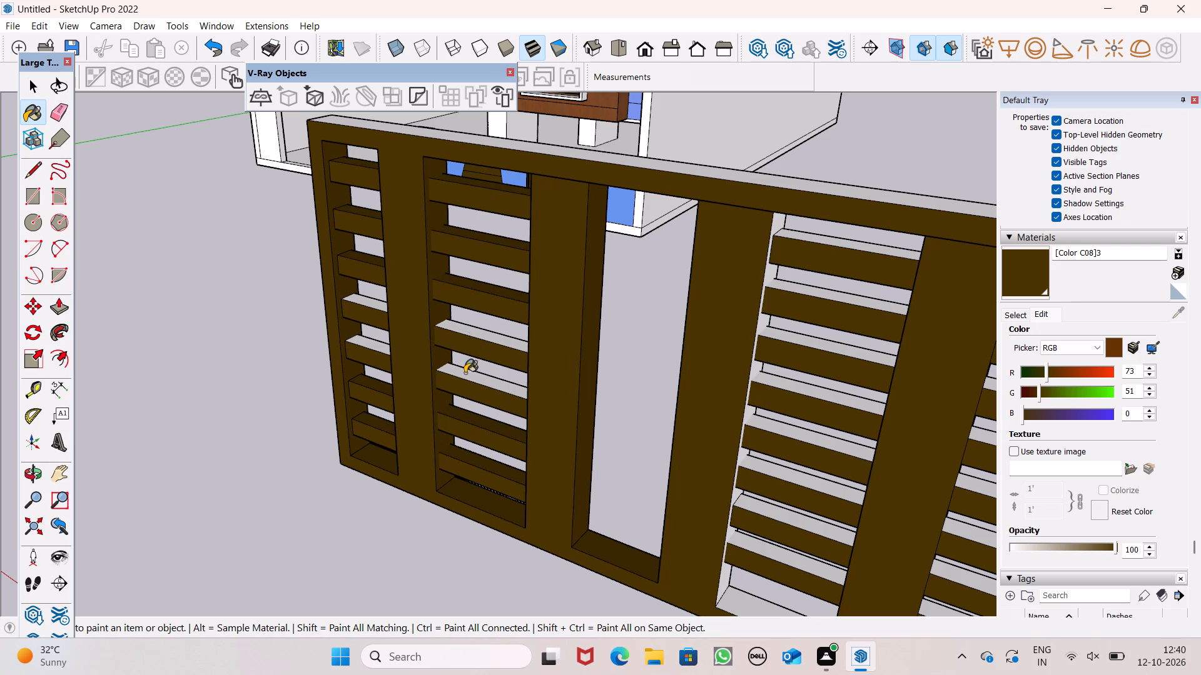
{"action": "left_click", "coordinate": [465, 373]}
{"action": "left_click", "coordinate": [574, 150]}
Paint the fourth opening's unpainted inner side and the top faces of its upper three rails dark brown.
{"action": "scroll", "coordinate": [584, 202], "scroll_direction": "down", "scroll_amount": 3}
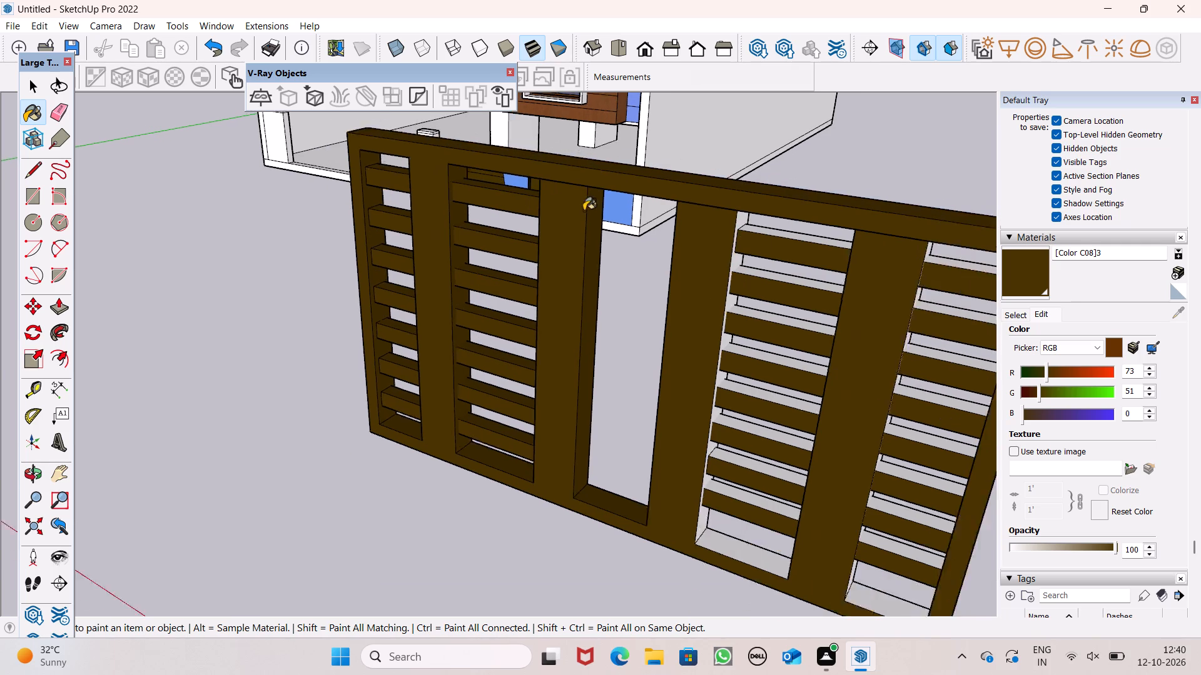
{"action": "scroll", "coordinate": [584, 211], "scroll_direction": "down", "scroll_amount": 1}
{"action": "scroll", "coordinate": [888, 292], "scroll_direction": "up", "scroll_amount": 7}
{"action": "scroll", "coordinate": [518, 221], "scroll_direction": "up", "scroll_amount": 4}
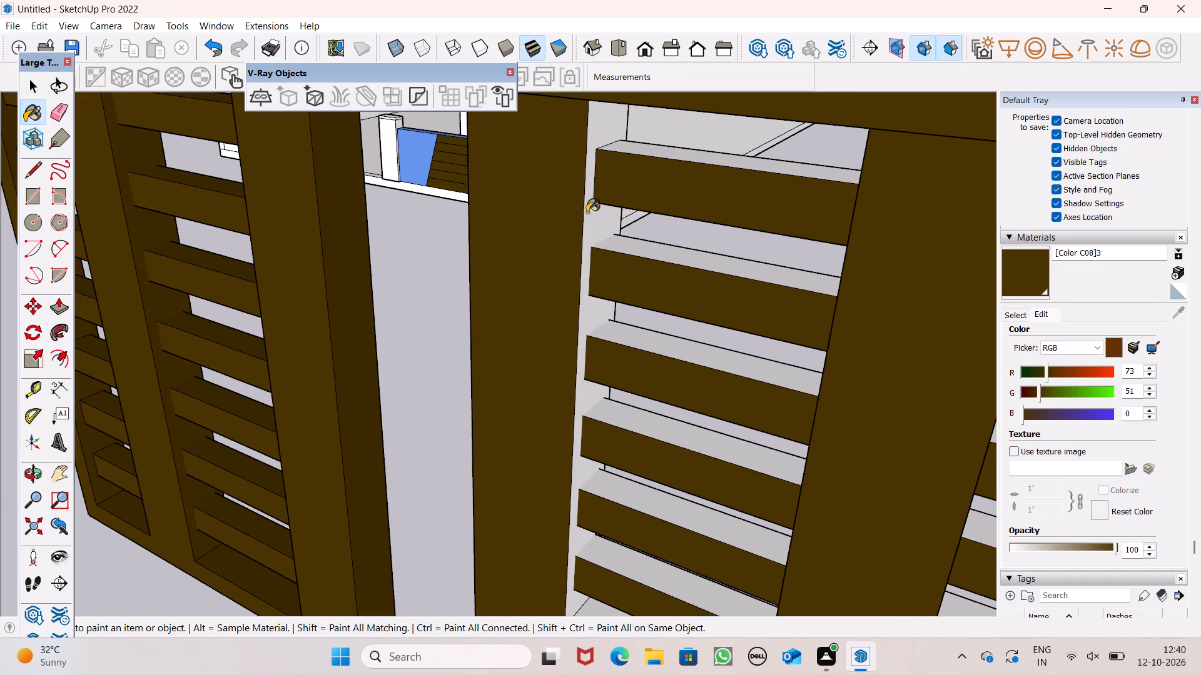
{"action": "left_click", "coordinate": [587, 212]}
{"action": "left_click", "coordinate": [666, 157]}
{"action": "left_click", "coordinate": [662, 251]}
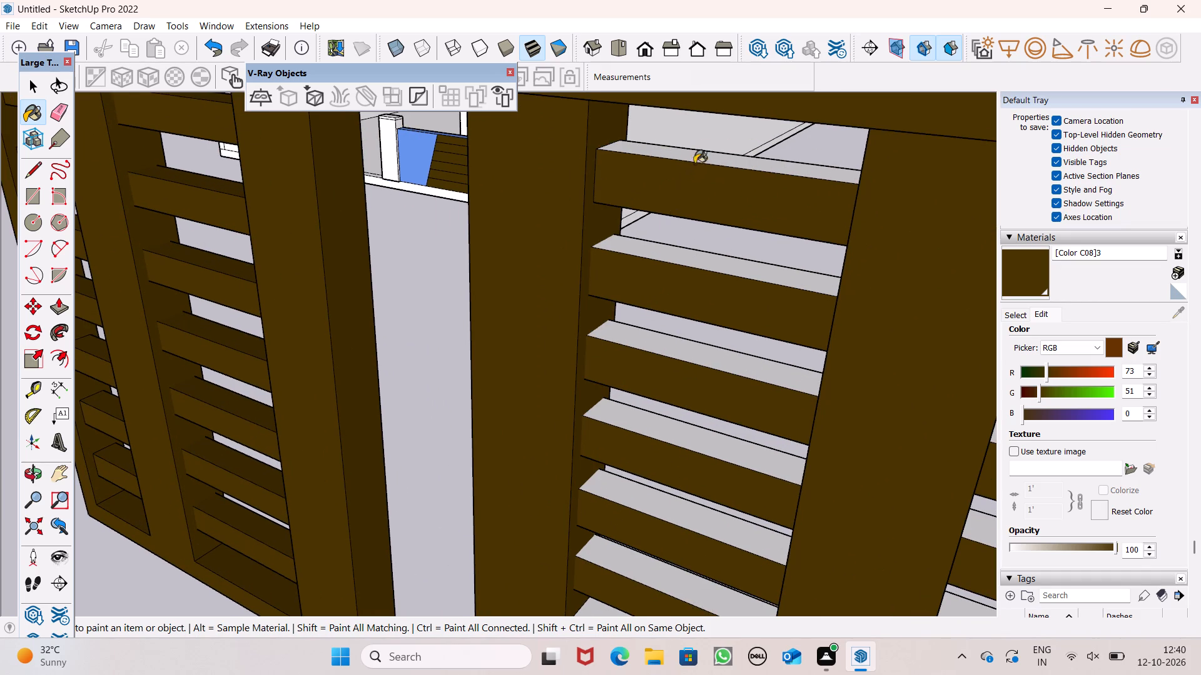
{"action": "left_click", "coordinate": [700, 152]}
{"action": "left_click", "coordinate": [662, 329]}
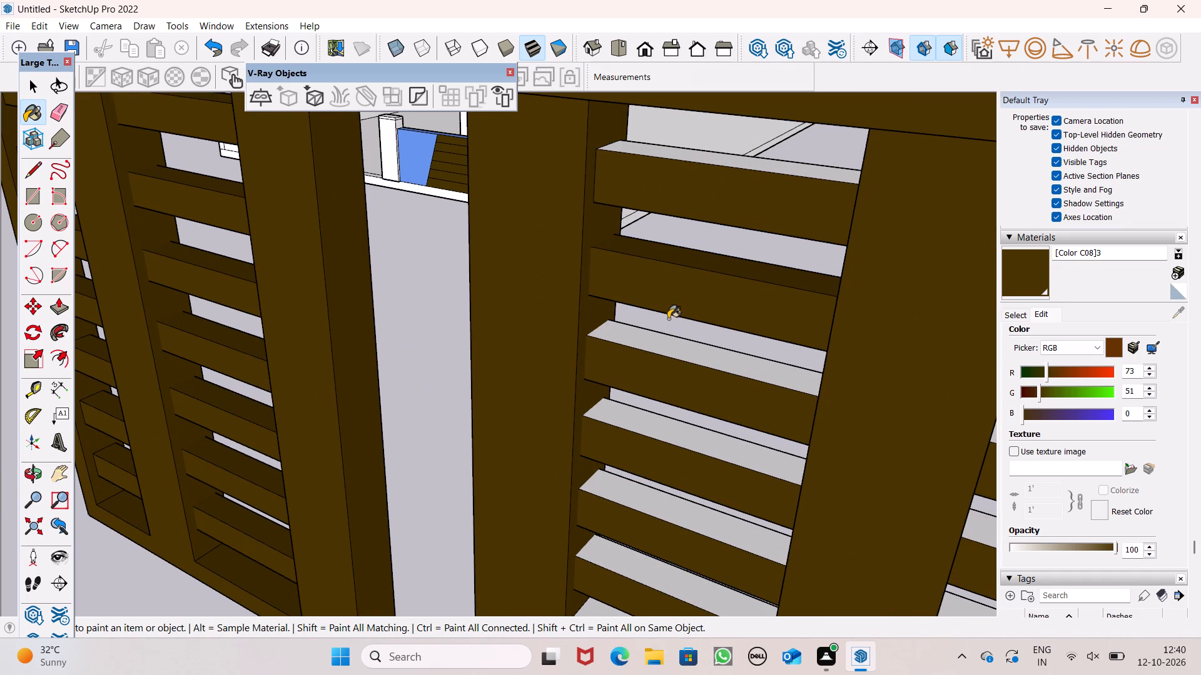
{"action": "left_click", "coordinate": [649, 334]}
Paint the remaining rail tops and bottom faces in the fourth and fifth openings, plus the fifth opening's inner side, dark brown.
{"action": "scroll", "coordinate": [684, 231], "scroll_direction": "down", "scroll_amount": 5}
{"action": "scroll", "coordinate": [709, 293], "scroll_direction": "up", "scroll_amount": 3}
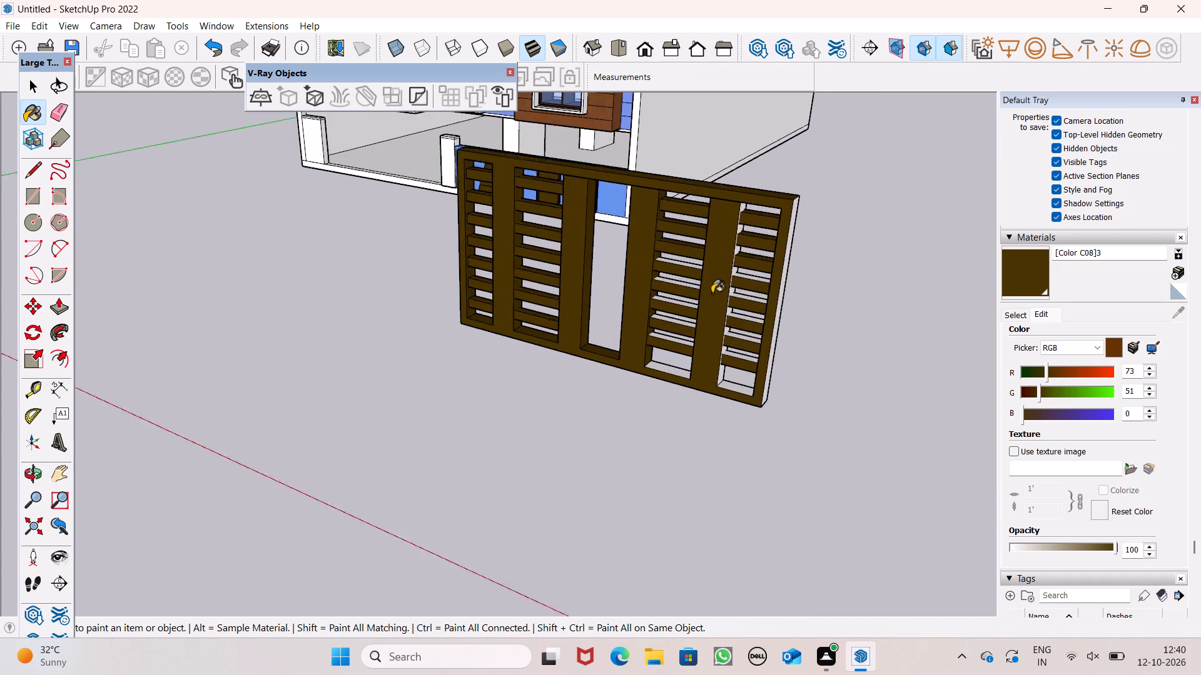
{"action": "scroll", "coordinate": [712, 293], "scroll_direction": "up", "scroll_amount": 11}
{"action": "left_click", "coordinate": [633, 202]}
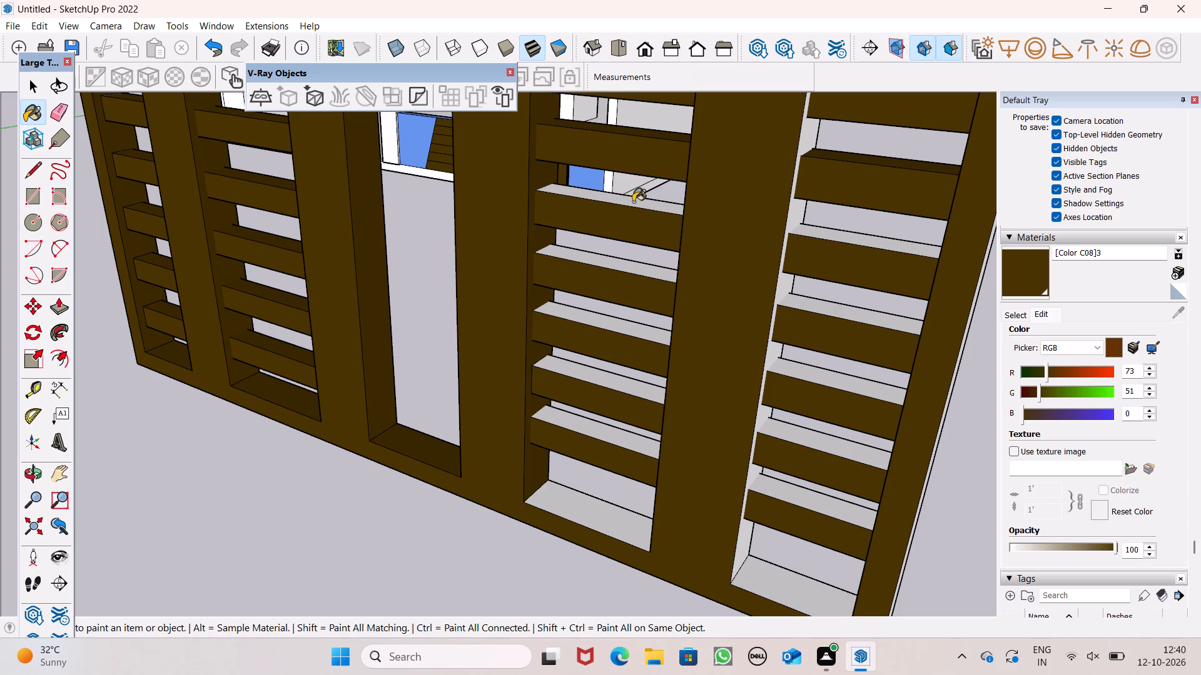
{"action": "left_click", "coordinate": [623, 265]}
{"action": "left_click", "coordinate": [626, 326]}
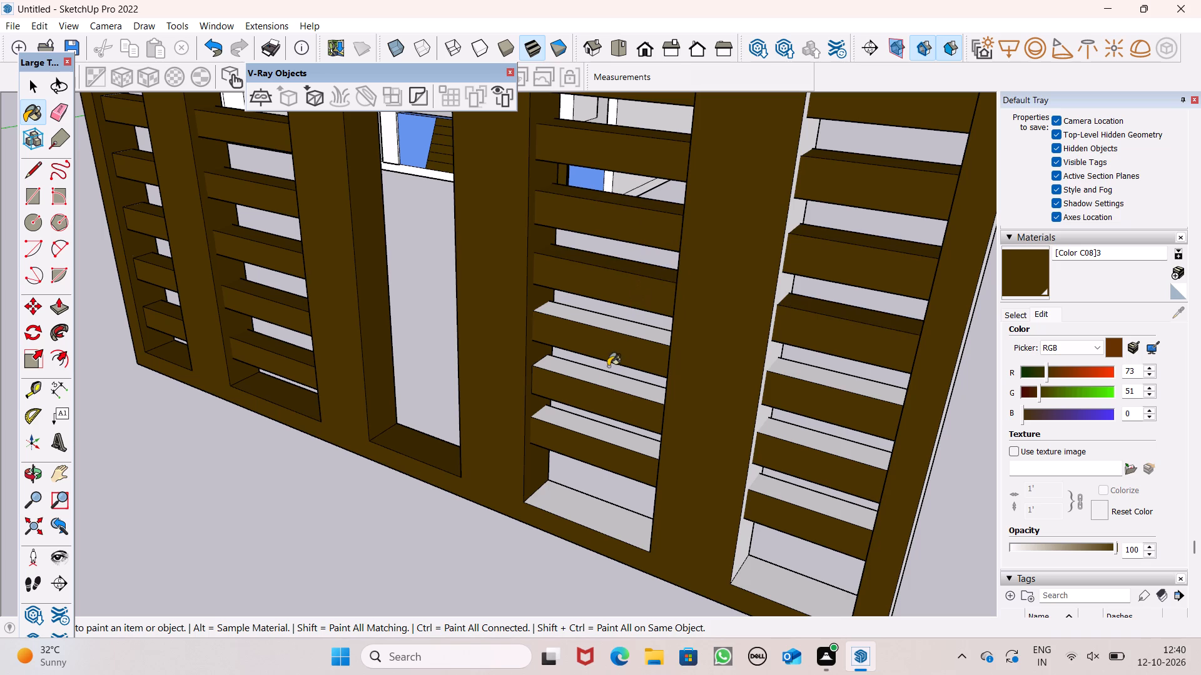
{"action": "left_click", "coordinate": [599, 378]}
{"action": "left_click", "coordinate": [588, 431]}
{"action": "left_click", "coordinate": [585, 496]}
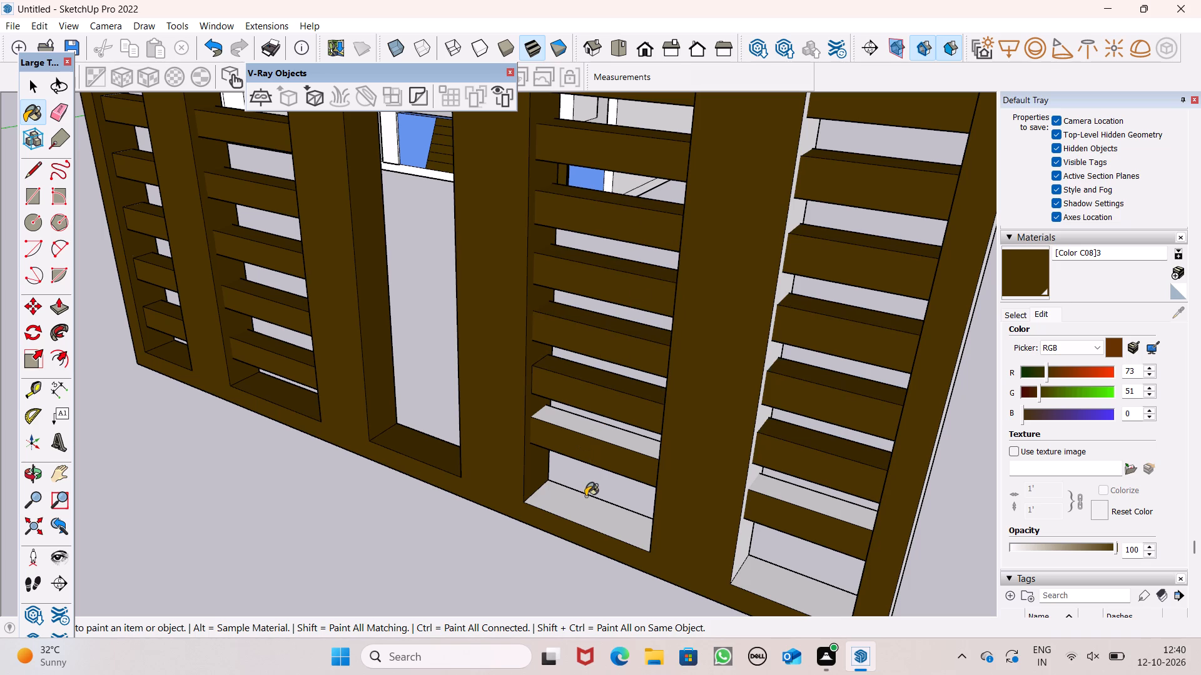
{"action": "left_click", "coordinate": [763, 426]}
Paint the end post's inner face in the fifth opening dark brown.
{"action": "scroll", "coordinate": [724, 375], "scroll_direction": "down", "scroll_amount": 5}
{"action": "middle_click_drag", "start_coordinate": [726, 491], "coordinate": [1063, 363]}
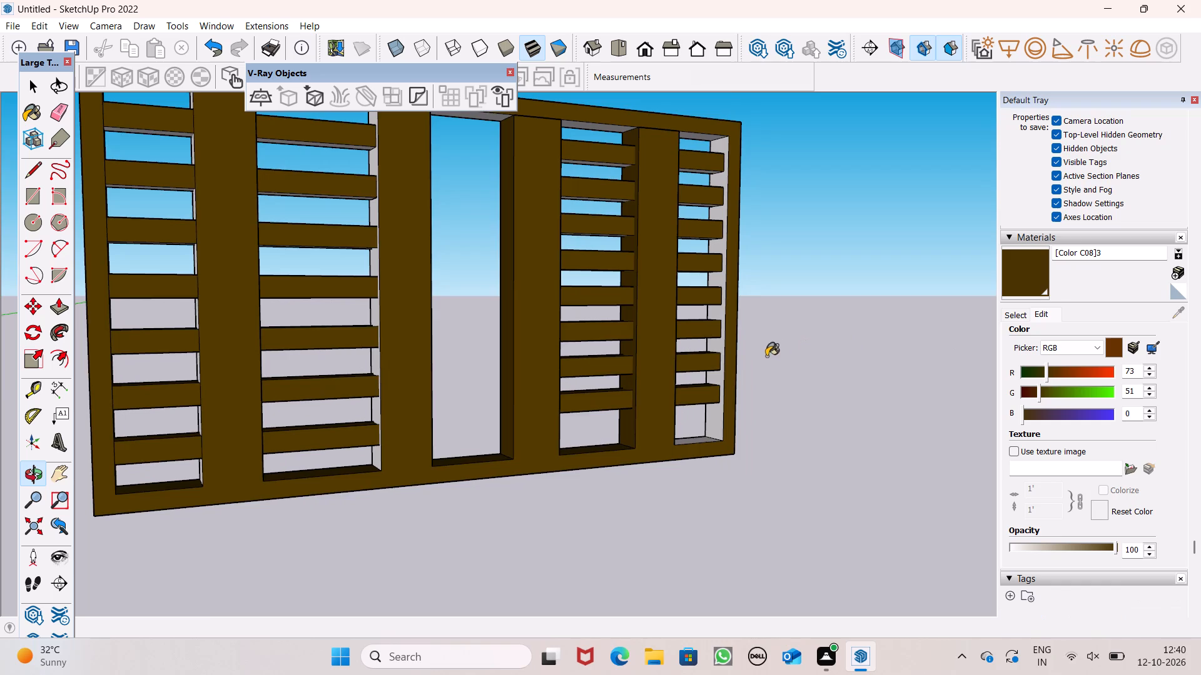
{"action": "scroll", "coordinate": [711, 337], "scroll_direction": "up", "scroll_amount": 5}
{"action": "left_click", "coordinate": [734, 311]}
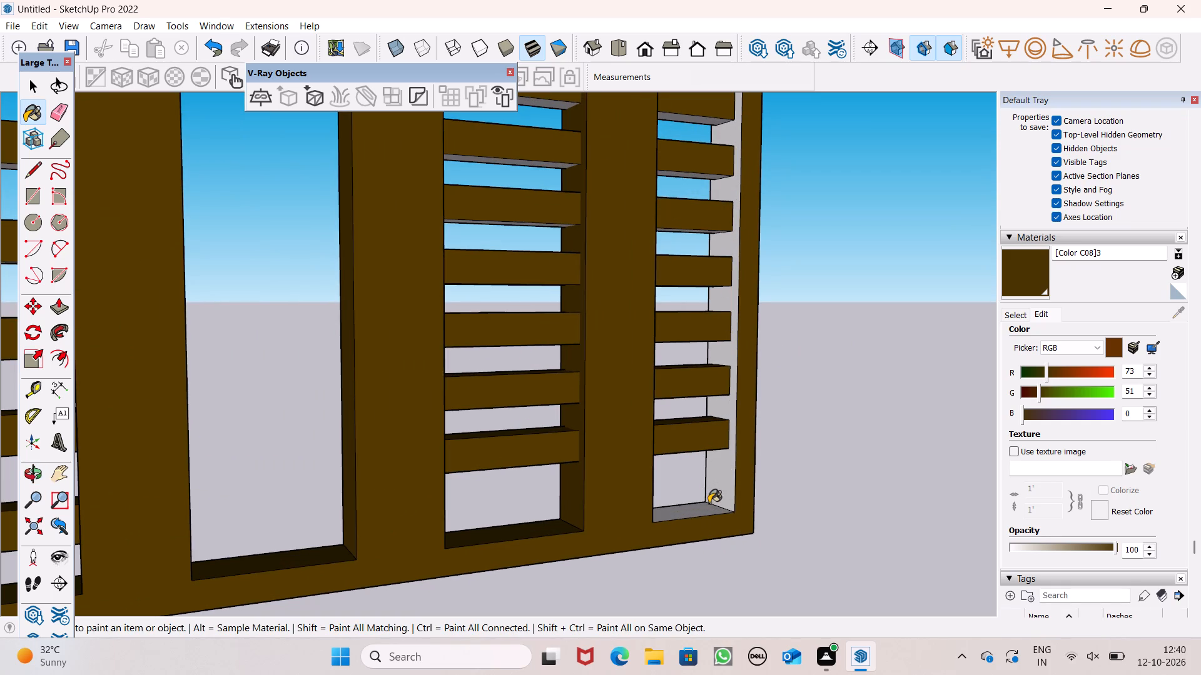
{"action": "left_click", "coordinate": [709, 503]}
{"action": "left_click", "coordinate": [720, 483]}
{"action": "left_click_drag", "start_coordinate": [704, 498], "coordinate": [704, 505]}
Paint the frame's outer end face beside the fifth opening dark brown.
{"action": "scroll", "coordinate": [769, 371], "scroll_direction": "down", "scroll_amount": 4}
{"action": "middle_click_drag", "start_coordinate": [770, 397], "coordinate": [738, 451]}
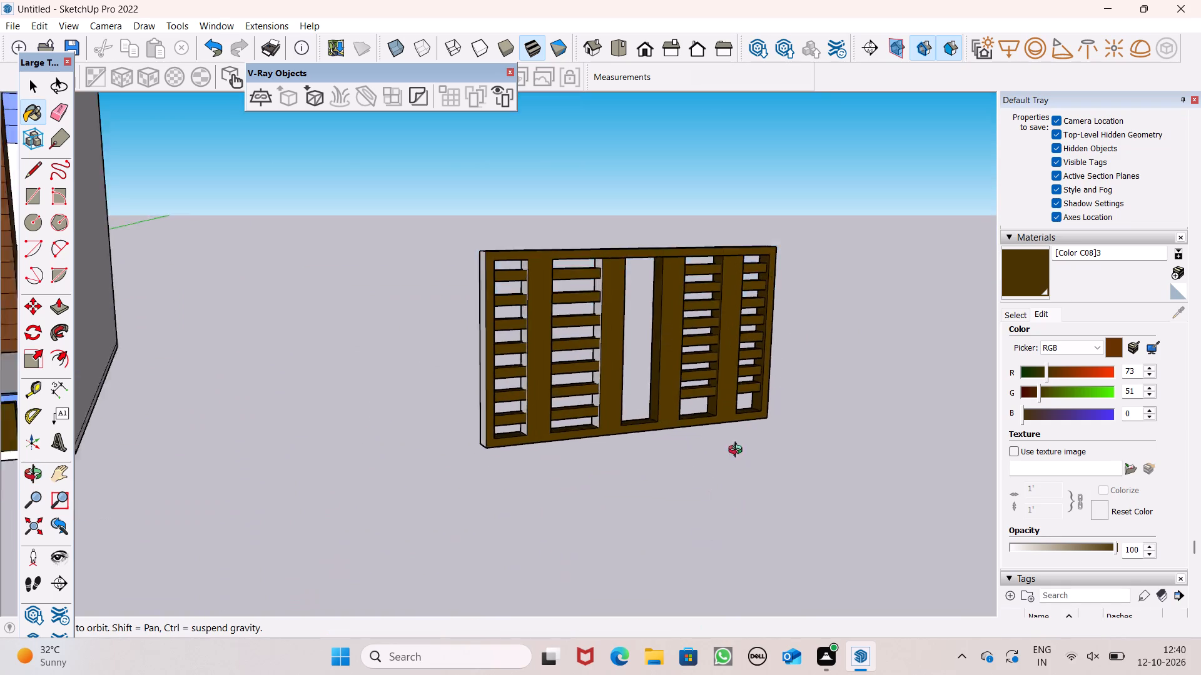
{"action": "middle_click_drag", "start_coordinate": [738, 451], "coordinate": [468, 551]}
{"action": "scroll", "coordinate": [758, 386], "scroll_direction": "up", "scroll_amount": 5}
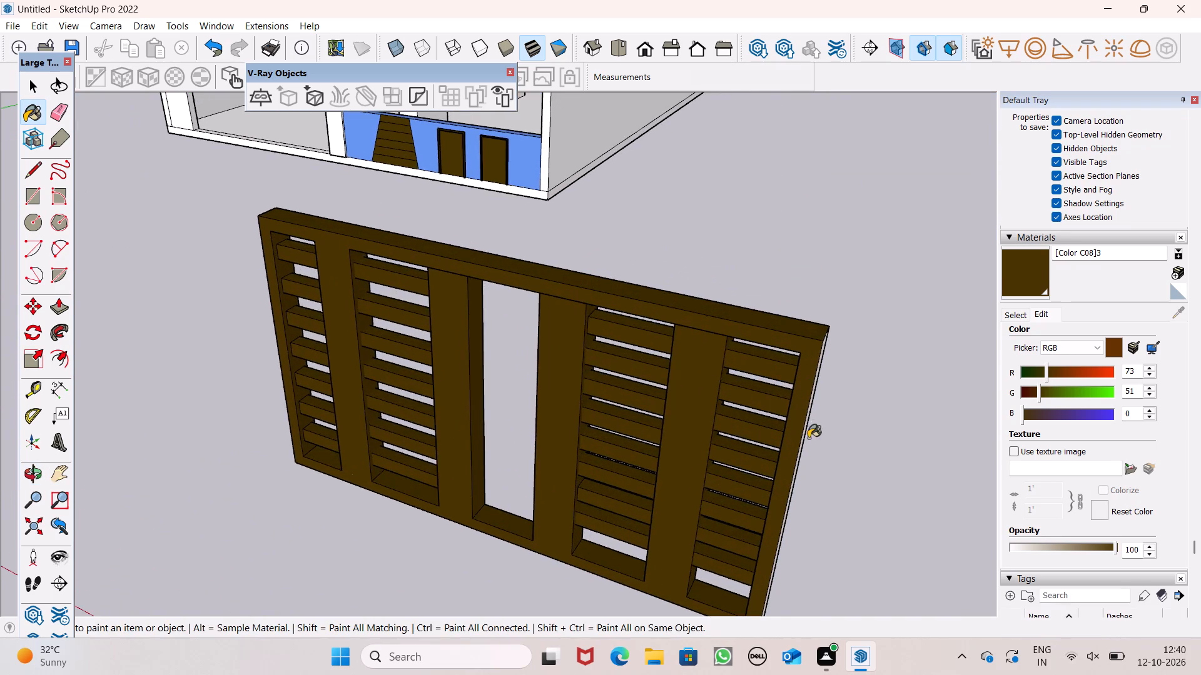
{"action": "middle_click_drag", "start_coordinate": [808, 438], "coordinate": [705, 391]}
{"action": "left_click", "coordinate": [361, 369]}
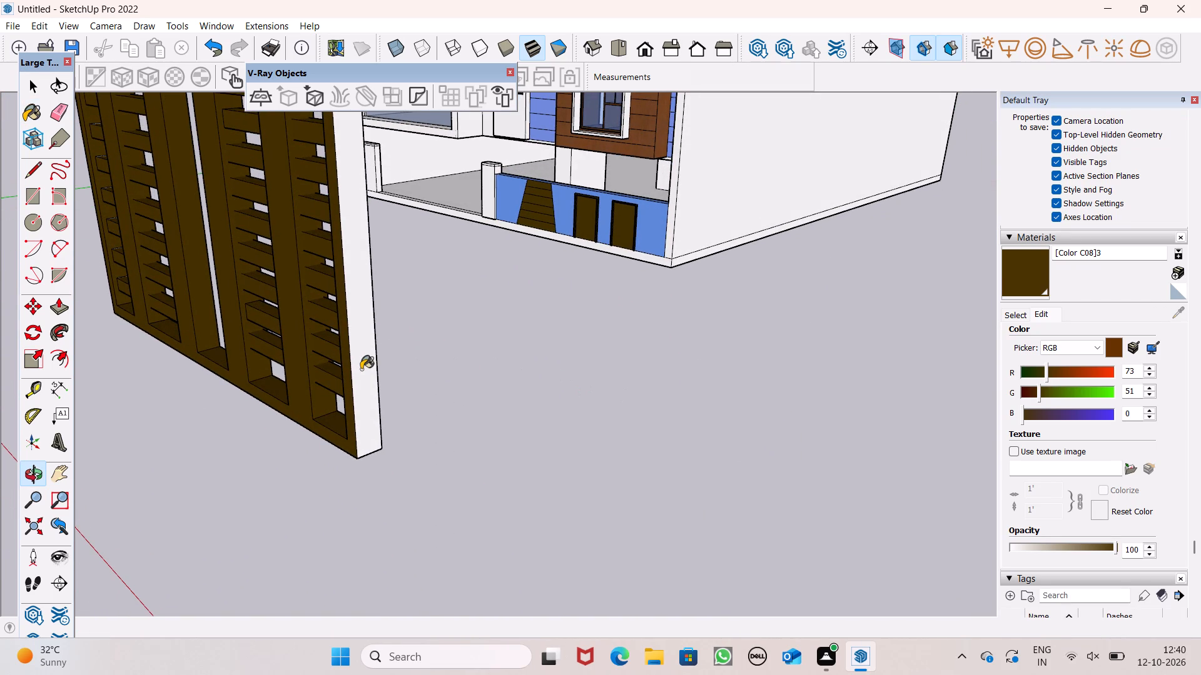
Paint the first opening's unpainted inner side and the frame's outer end face beside it dark brown.
{"action": "scroll", "coordinate": [451, 326], "scroll_direction": "down", "scroll_amount": 5}
{"action": "middle_click_drag", "start_coordinate": [455, 349], "coordinate": [555, 363]}
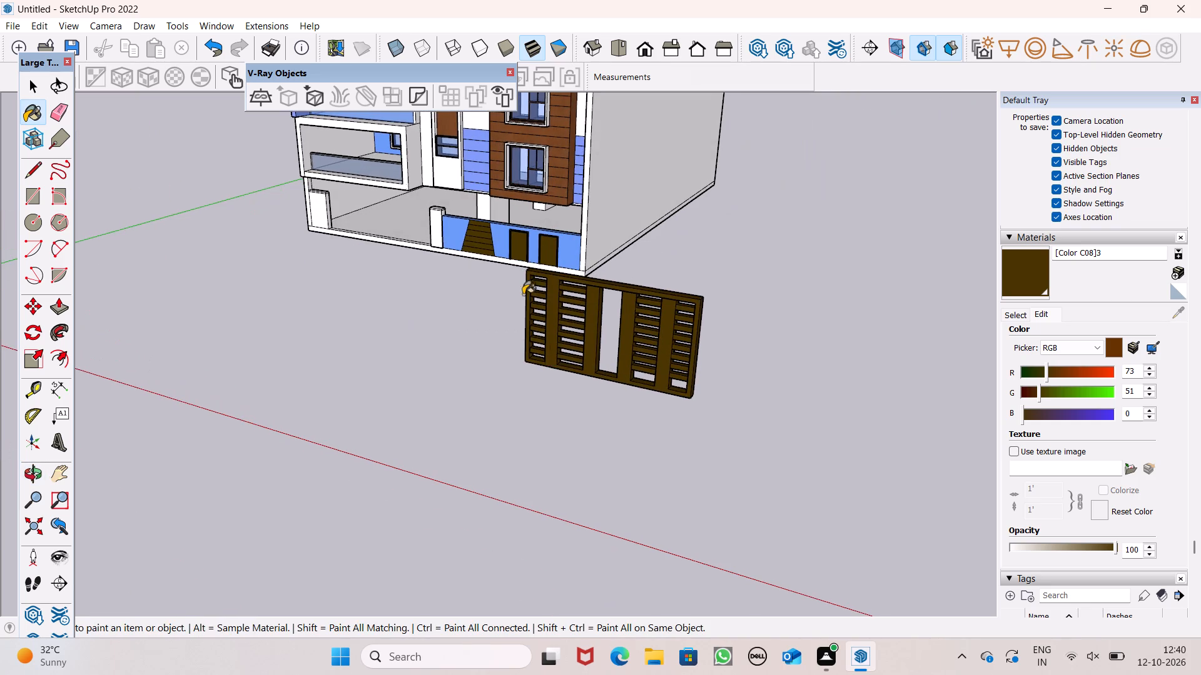
{"action": "scroll", "coordinate": [533, 292], "scroll_direction": "up", "scroll_amount": 7}
{"action": "scroll", "coordinate": [675, 283], "scroll_direction": "down", "scroll_amount": 6}
{"action": "scroll", "coordinate": [557, 306], "scroll_direction": "up", "scroll_amount": 9}
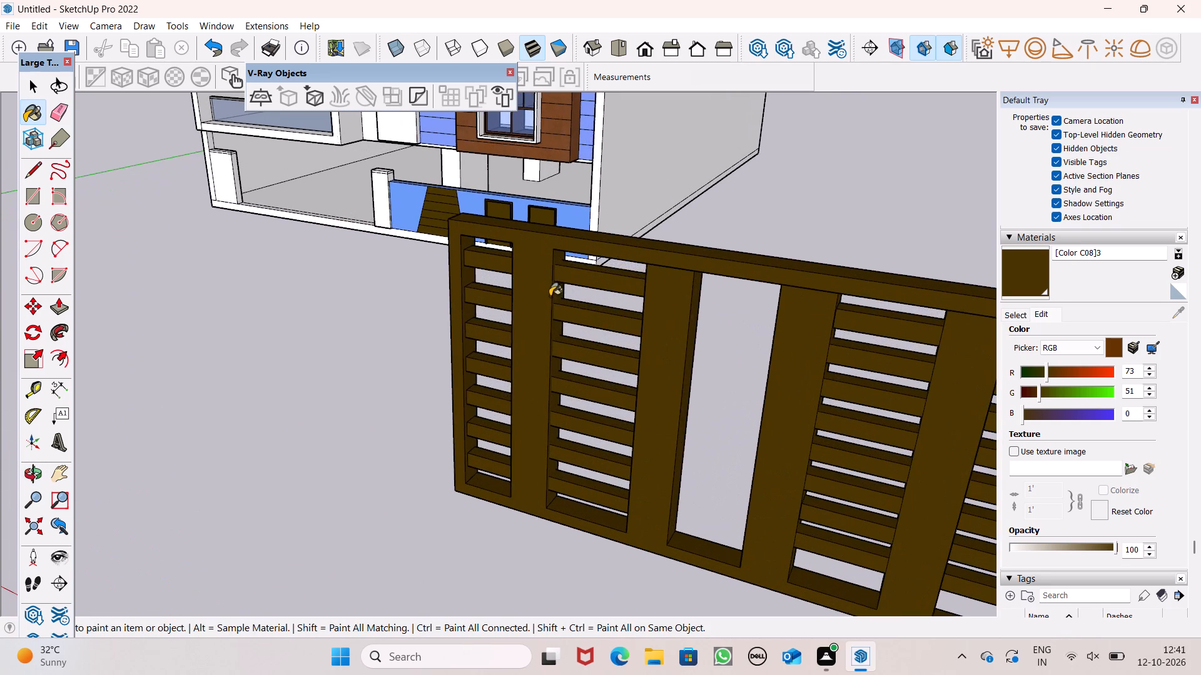
{"action": "middle_click_drag", "start_coordinate": [602, 362], "coordinate": [1090, 406]}
{"action": "scroll", "coordinate": [343, 454], "scroll_direction": "up", "scroll_amount": 1}
{"action": "middle_click_drag", "start_coordinate": [342, 454], "coordinate": [453, 479]}
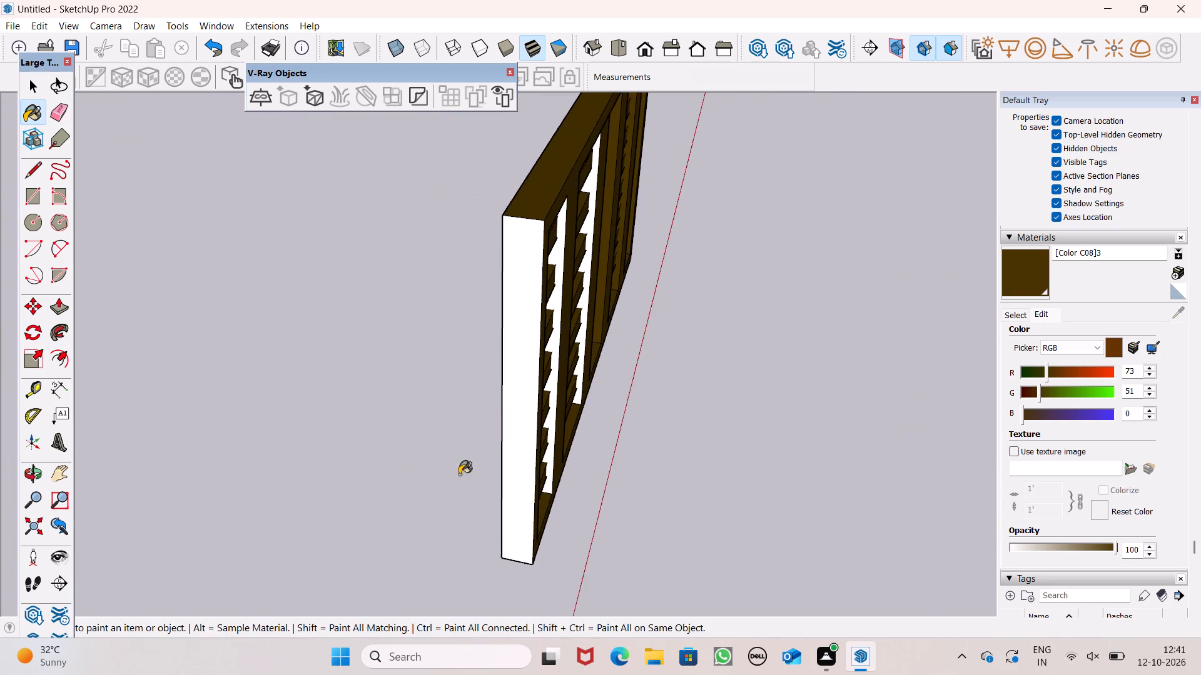
{"action": "scroll", "coordinate": [526, 393], "scroll_direction": "up", "scroll_amount": 6}
{"action": "left_click", "coordinate": [558, 352]}
{"action": "left_click", "coordinate": [489, 359]}
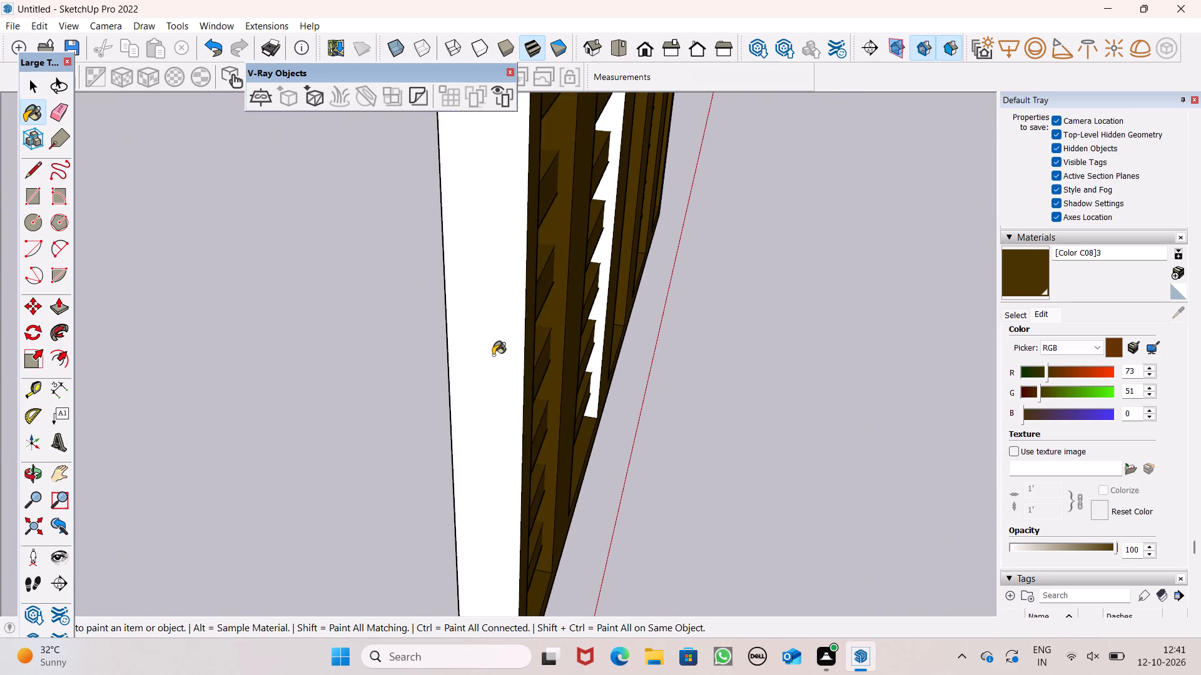
{"action": "scroll", "coordinate": [501, 349], "scroll_direction": "down", "scroll_amount": 4}
{"action": "middle_click", "coordinate": [484, 383]}
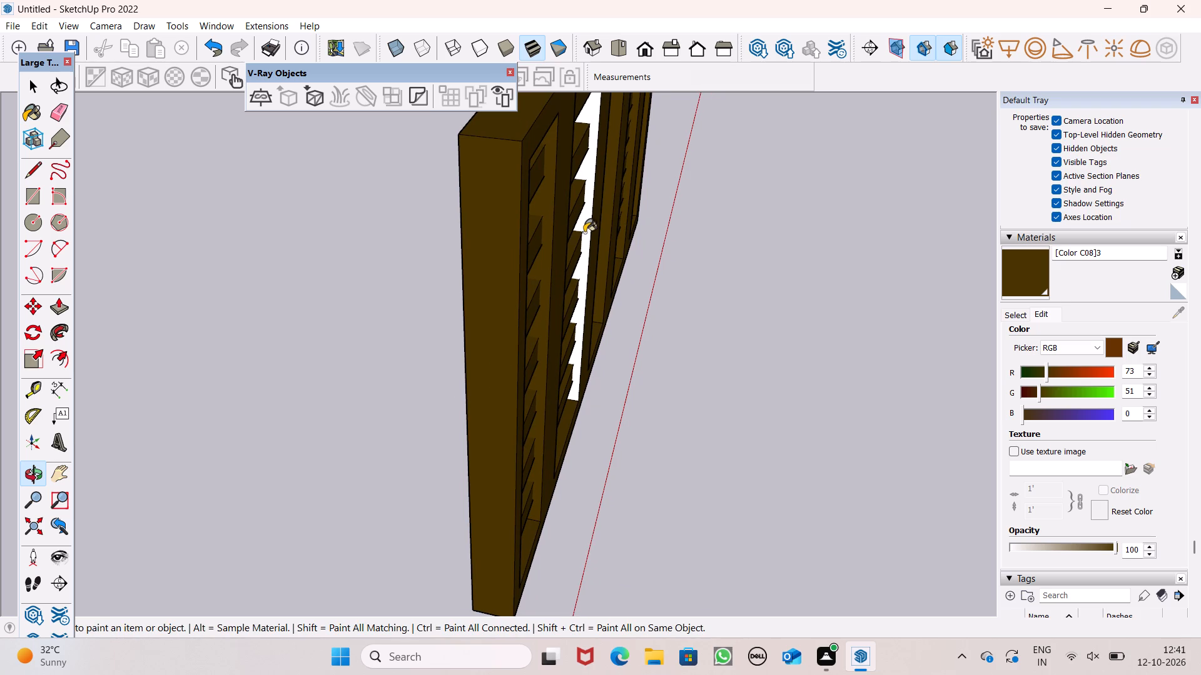
Paint the slatted frame's white broad face, covering its posts and borders, dark brown.
{"action": "left_click", "coordinate": [584, 232]}
{"action": "middle_click_drag", "start_coordinate": [415, 334], "coordinate": [839, 290]}
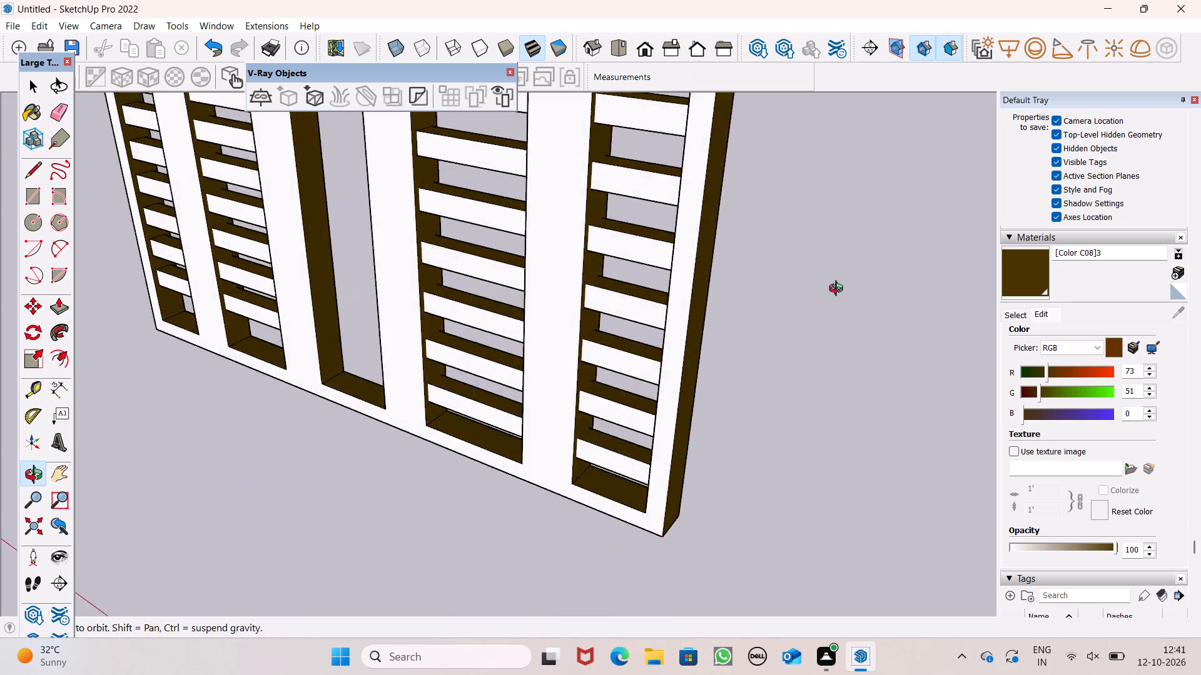
{"action": "middle_click_drag", "start_coordinate": [839, 290], "coordinate": [973, 214]}
{"action": "left_click", "coordinate": [537, 230]}
Paint the white rail fronts in the two slatted openings right of the tall middle opening dark brown.
{"action": "left_click", "coordinate": [604, 232]}
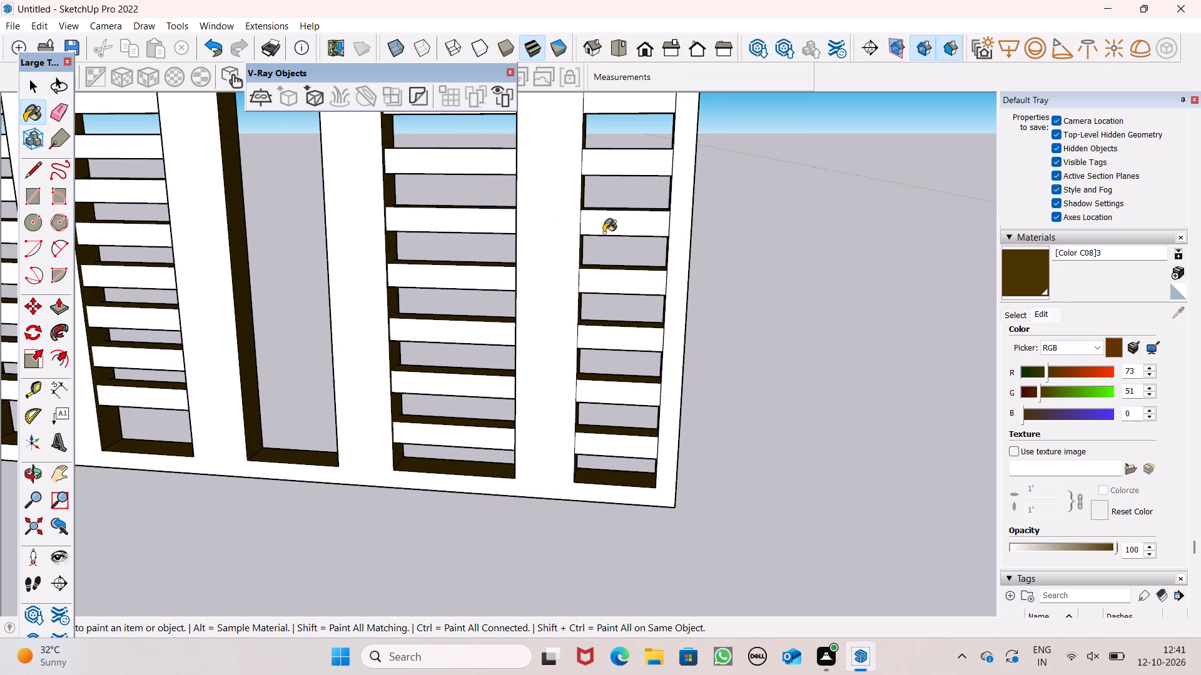
{"action": "left_click", "coordinate": [477, 157]}
{"action": "left_click", "coordinate": [469, 275]}
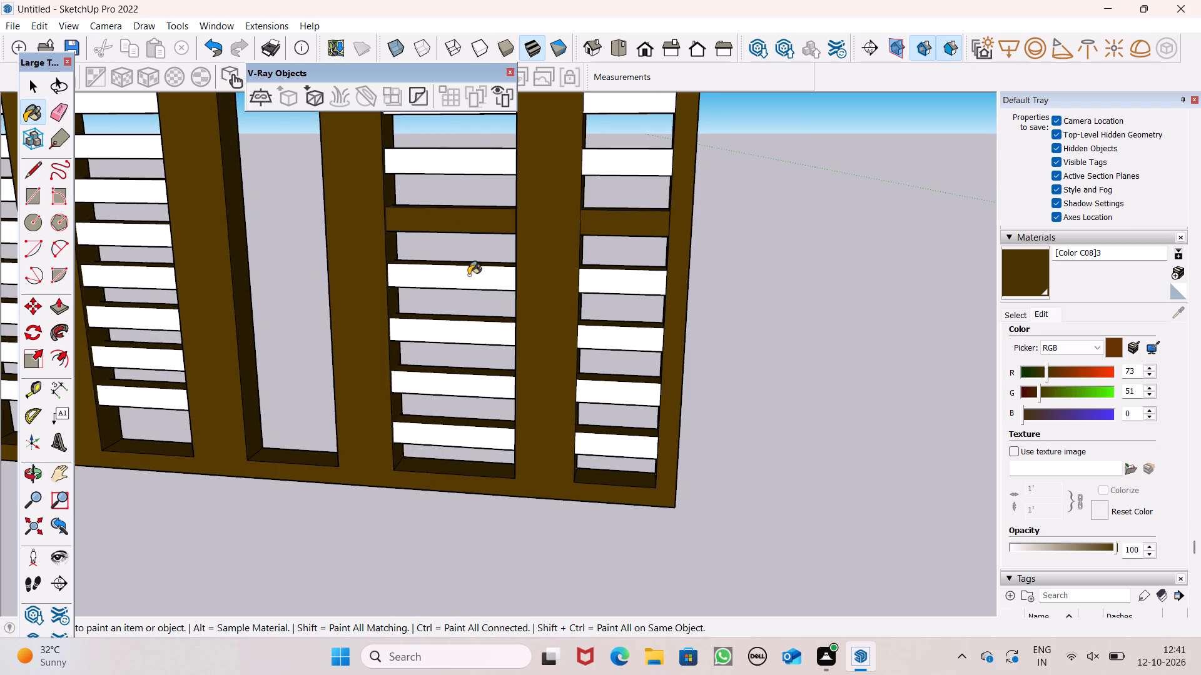
{"action": "left_click_drag", "start_coordinate": [479, 321], "coordinate": [478, 332]}
{"action": "left_click", "coordinate": [469, 385]}
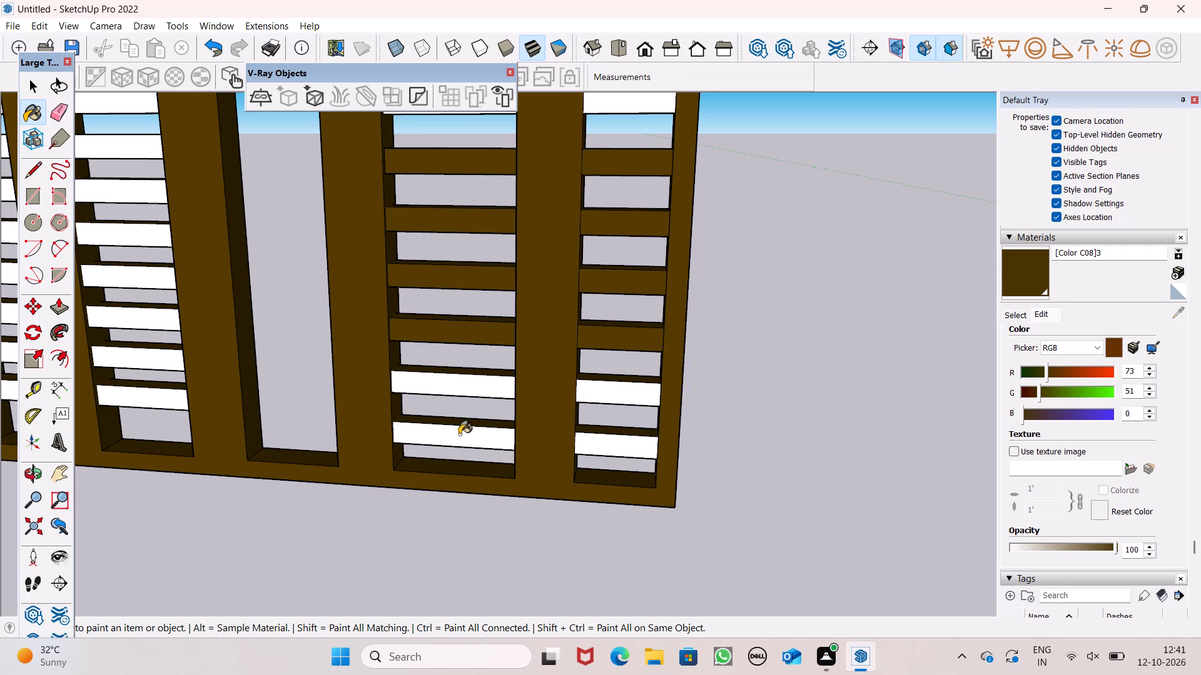
{"action": "left_click", "coordinate": [459, 435]}
{"action": "scroll", "coordinate": [516, 364], "scroll_direction": "down", "scroll_amount": 6}
{"action": "scroll", "coordinate": [503, 196], "scroll_direction": "up", "scroll_amount": 3}
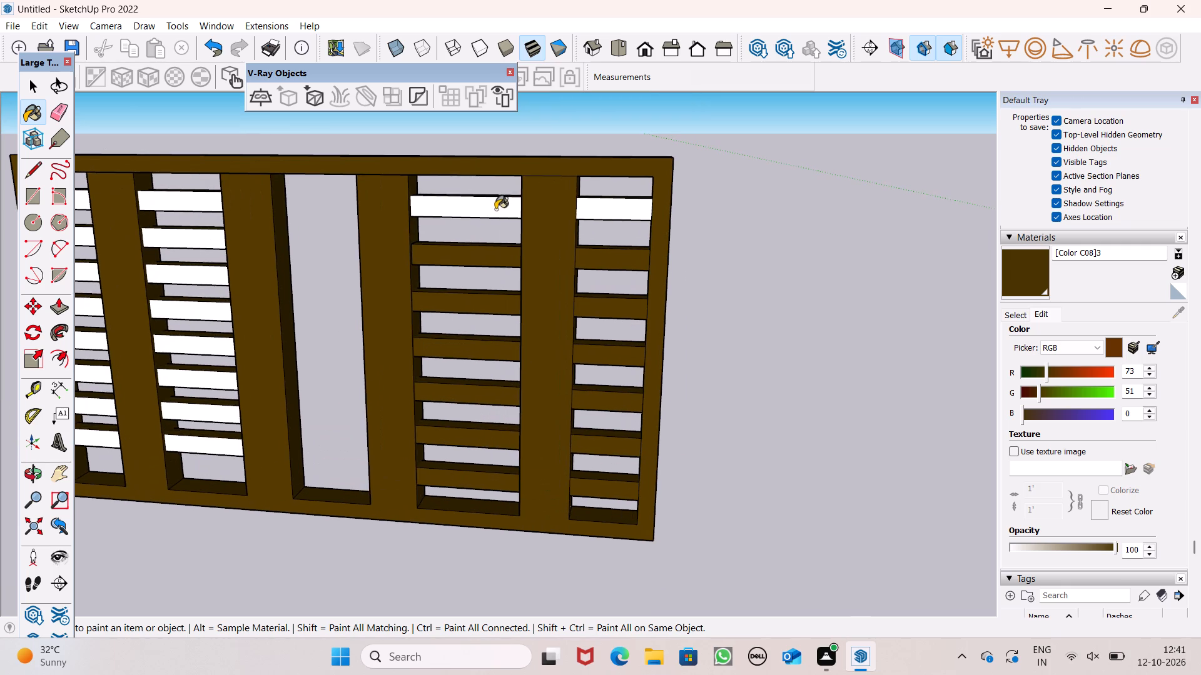
{"action": "left_click", "coordinate": [495, 209]}
{"action": "scroll", "coordinate": [489, 194], "scroll_direction": "down", "scroll_amount": 6}
{"action": "scroll", "coordinate": [277, 236], "scroll_direction": "up", "scroll_amount": 4}
Paint the white rail fronts in the two slatted openings left of the tall middle opening dark brown.
{"action": "left_click", "coordinate": [315, 182]}
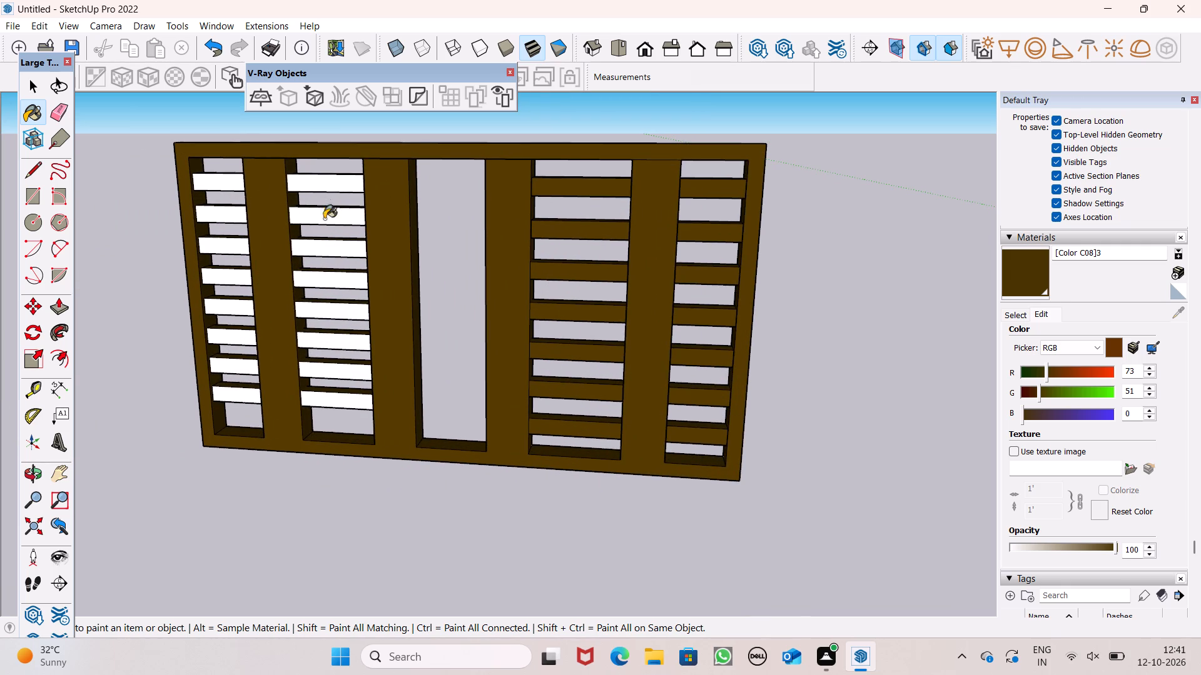
{"action": "left_click", "coordinate": [335, 221]}
{"action": "left_click", "coordinate": [342, 246]}
{"action": "left_click", "coordinate": [345, 273]}
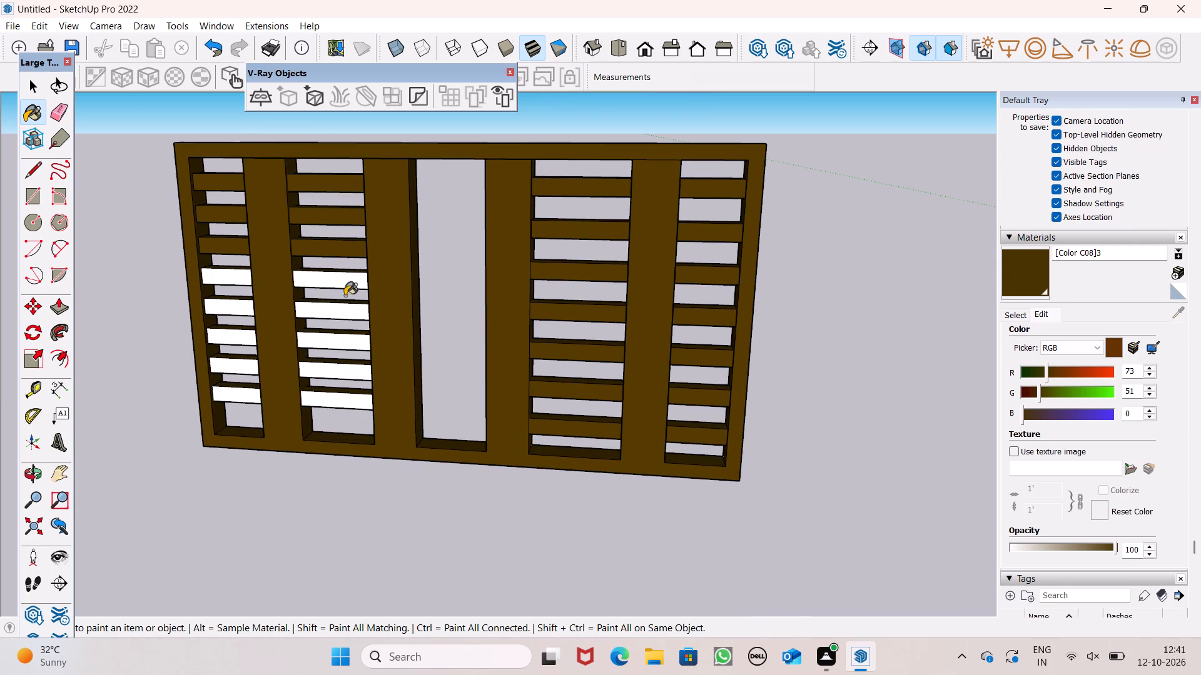
{"action": "left_click", "coordinate": [348, 283]}
{"action": "left_click", "coordinate": [353, 316]}
{"action": "left_click", "coordinate": [362, 340]}
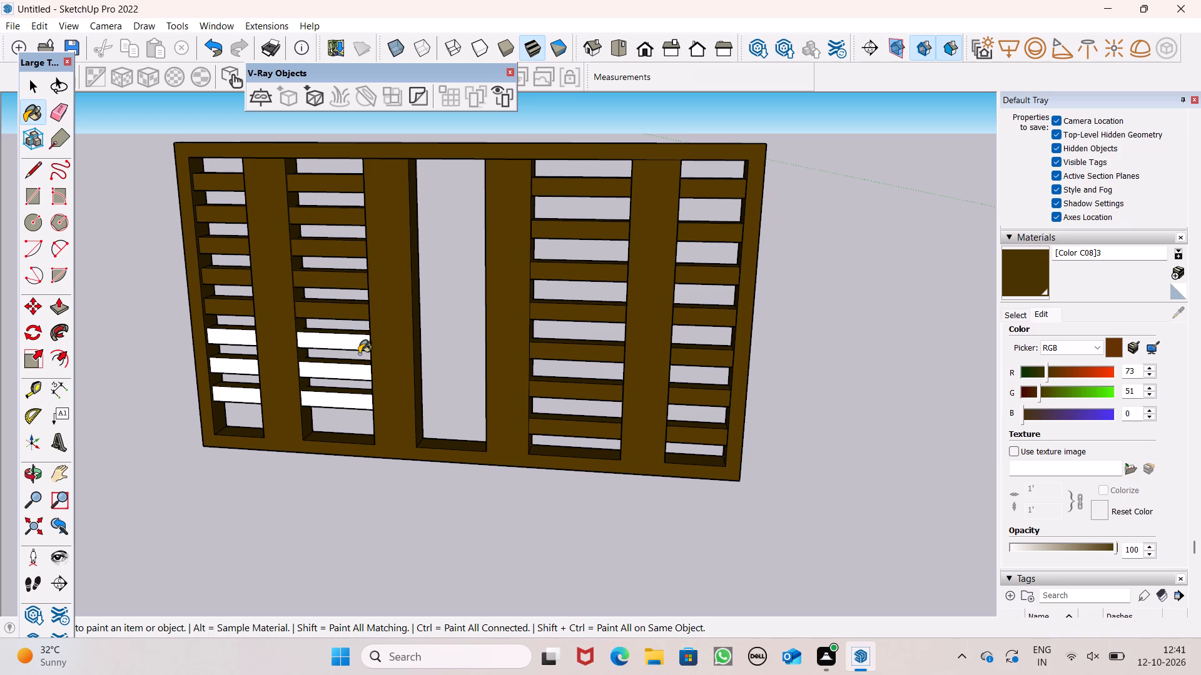
{"action": "left_click", "coordinate": [346, 375]}
{"action": "left_click", "coordinate": [339, 392]}
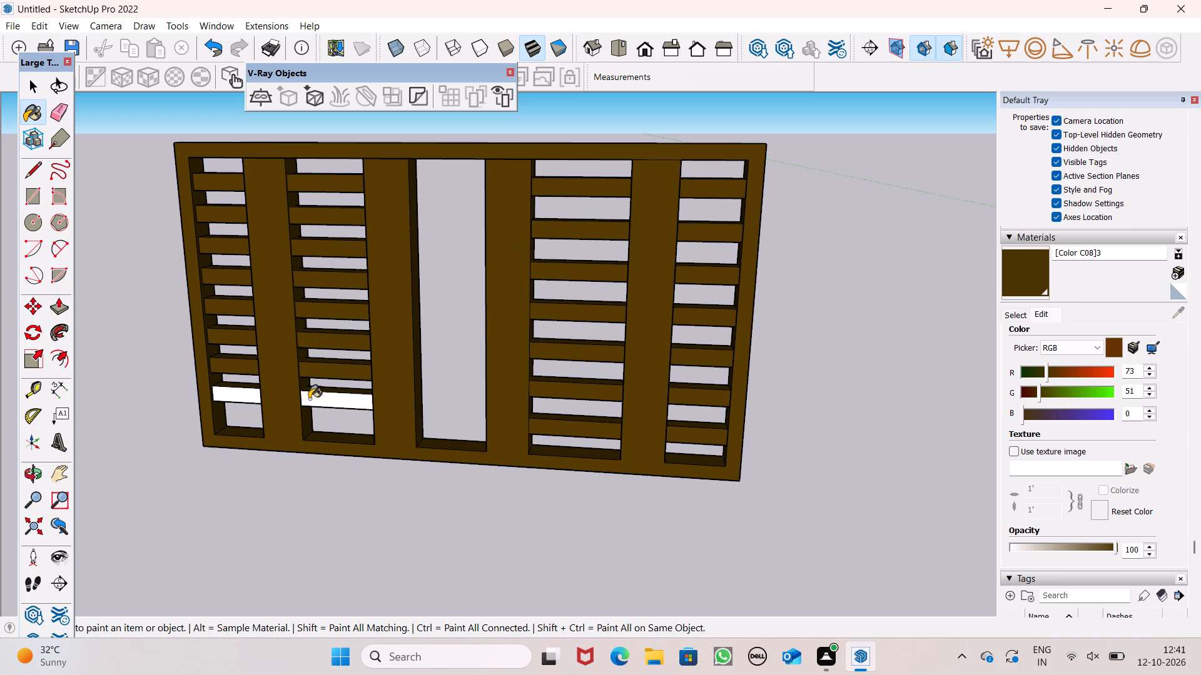
{"action": "left_click", "coordinate": [309, 397]}
Paint the underside of the frame's top border dark brown in all five openings.
{"action": "scroll", "coordinate": [417, 259], "scroll_direction": "down", "scroll_amount": 6}
{"action": "scroll", "coordinate": [628, 222], "scroll_direction": "down", "scroll_amount": 5}
{"action": "middle_click_drag", "start_coordinate": [649, 311], "coordinate": [439, 407]}
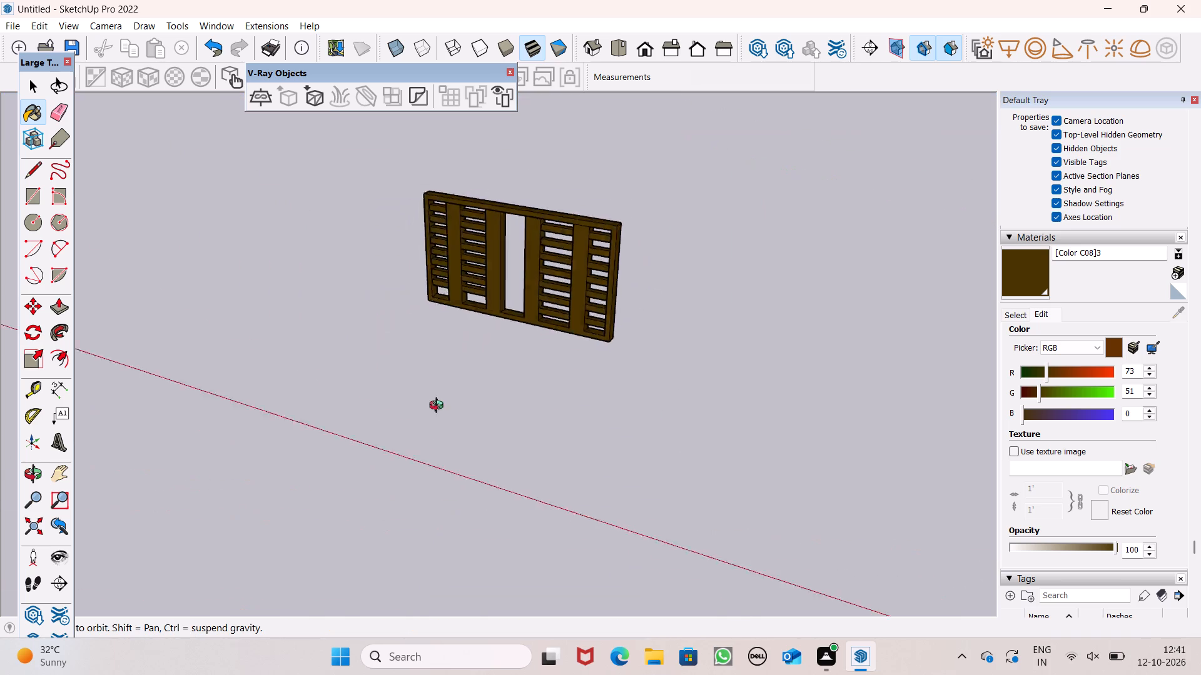
{"action": "middle_click_drag", "start_coordinate": [439, 407], "coordinate": [2, 314]}
{"action": "scroll", "coordinate": [672, 226], "scroll_direction": "up", "scroll_amount": 1}
{"action": "middle_click_drag", "start_coordinate": [663, 241], "coordinate": [251, 285]}
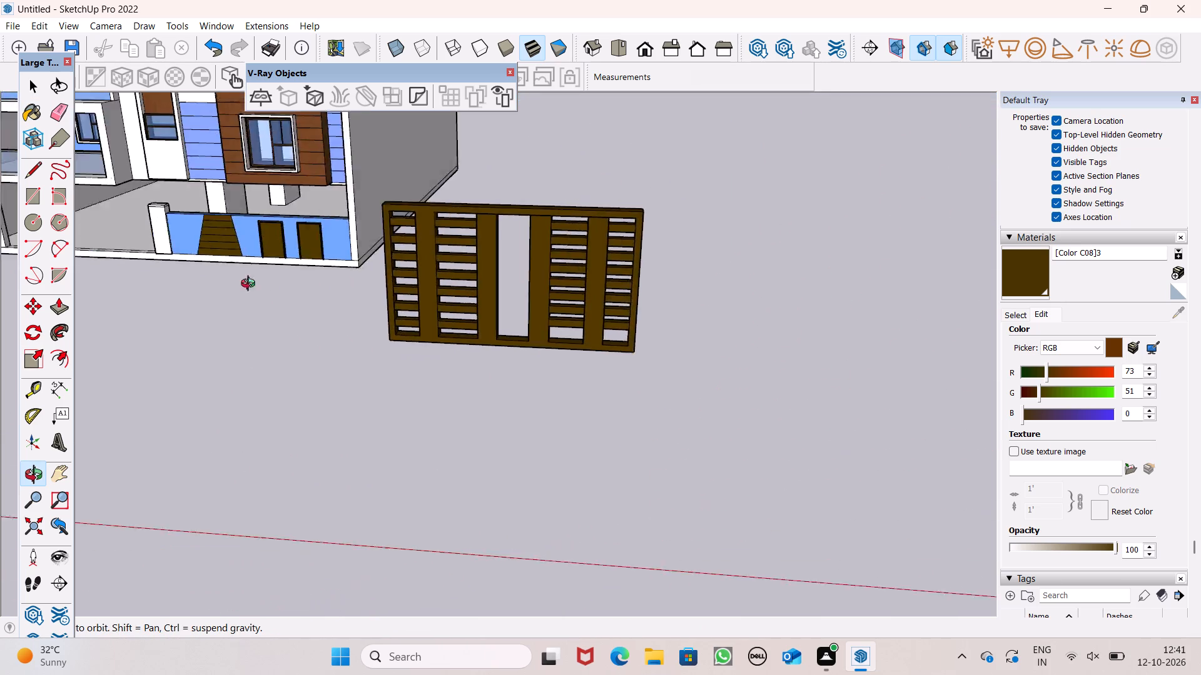
{"action": "middle_click_drag", "start_coordinate": [251, 285], "coordinate": [392, 0]}
{"action": "scroll", "coordinate": [459, 279], "scroll_direction": "up", "scroll_amount": 5}
{"action": "middle_click_drag", "start_coordinate": [465, 270], "coordinate": [470, 186]}
{"action": "scroll", "coordinate": [470, 184], "scroll_direction": "up", "scroll_amount": 2}
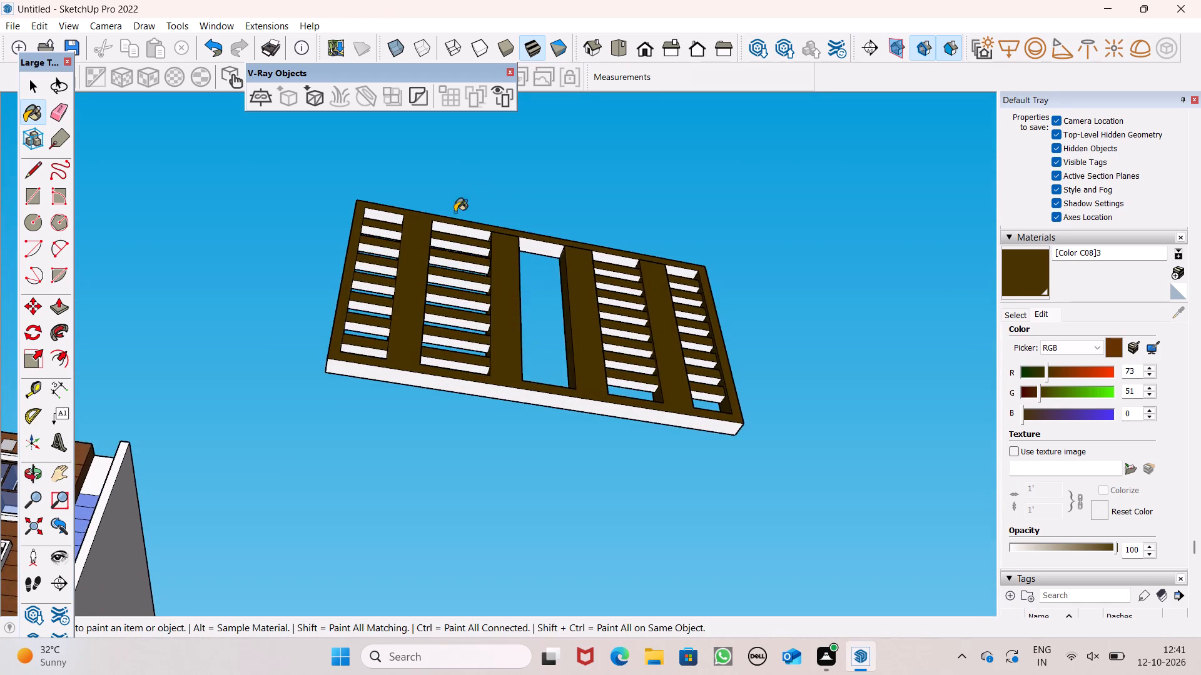
{"action": "scroll", "coordinate": [455, 212], "scroll_direction": "up", "scroll_amount": 3}
{"action": "left_click", "coordinate": [447, 227]}
{"action": "left_click", "coordinate": [363, 214]}
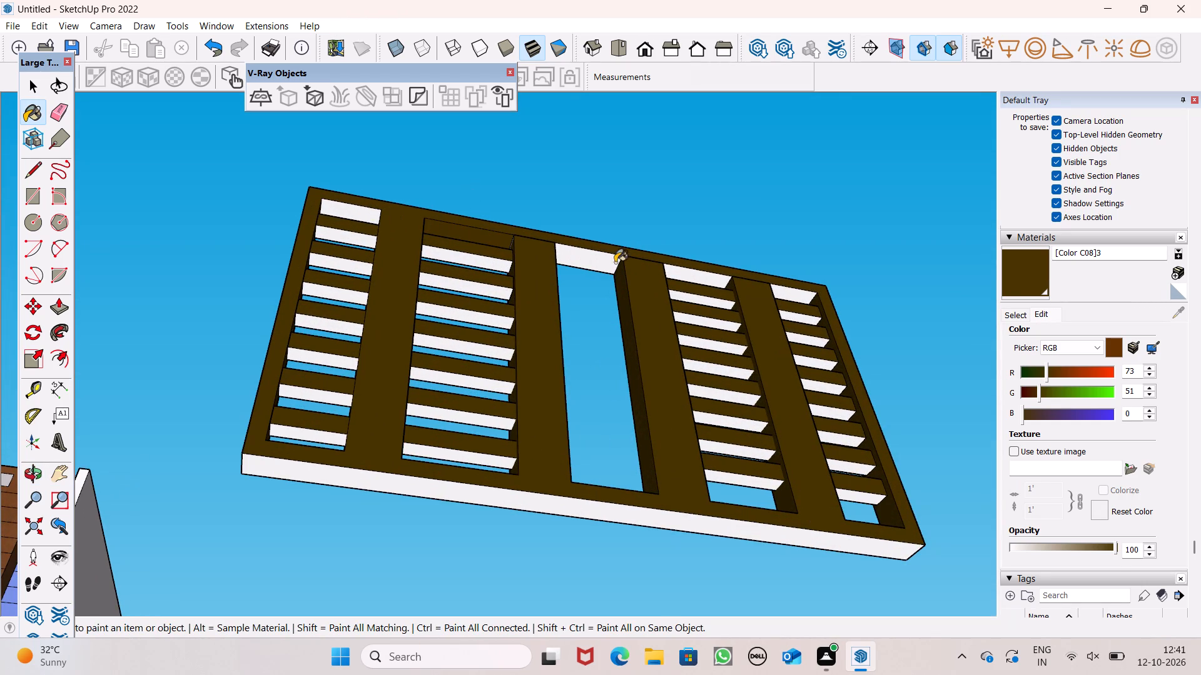
{"action": "left_click", "coordinate": [598, 257]}
{"action": "left_click_drag", "start_coordinate": [689, 272], "coordinate": [736, 286]}
{"action": "left_click_drag", "start_coordinate": [811, 292], "coordinate": [789, 306]}
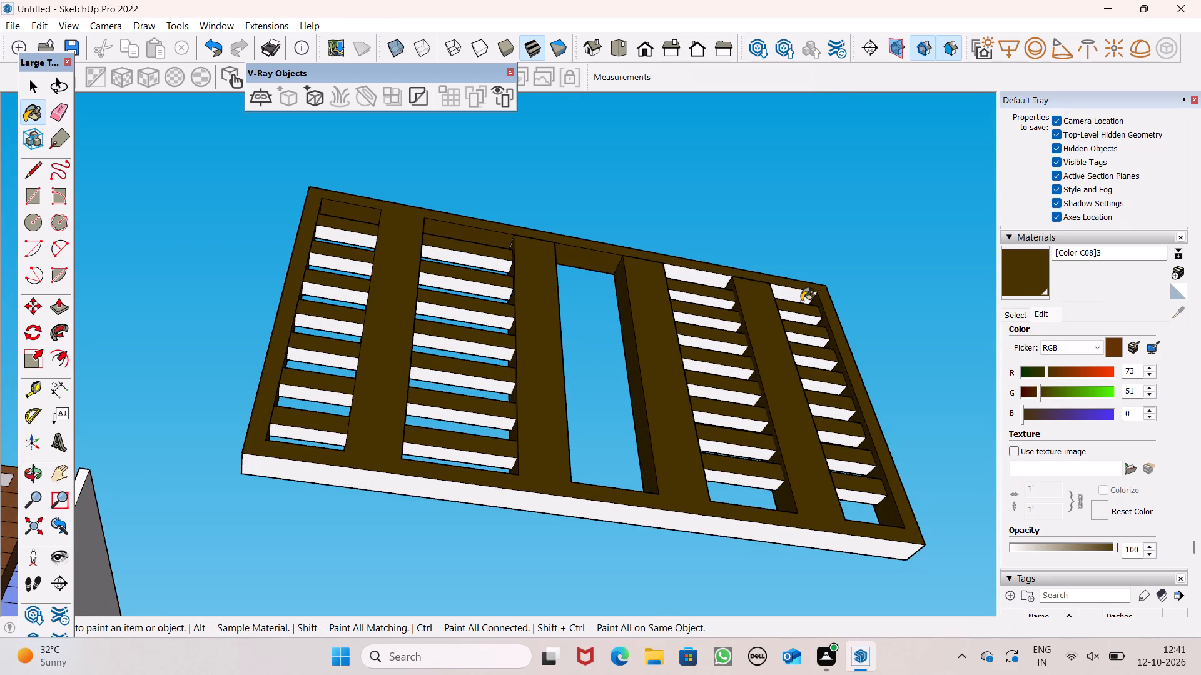
{"action": "left_click", "coordinate": [803, 299]}
{"action": "left_click", "coordinate": [714, 275]}
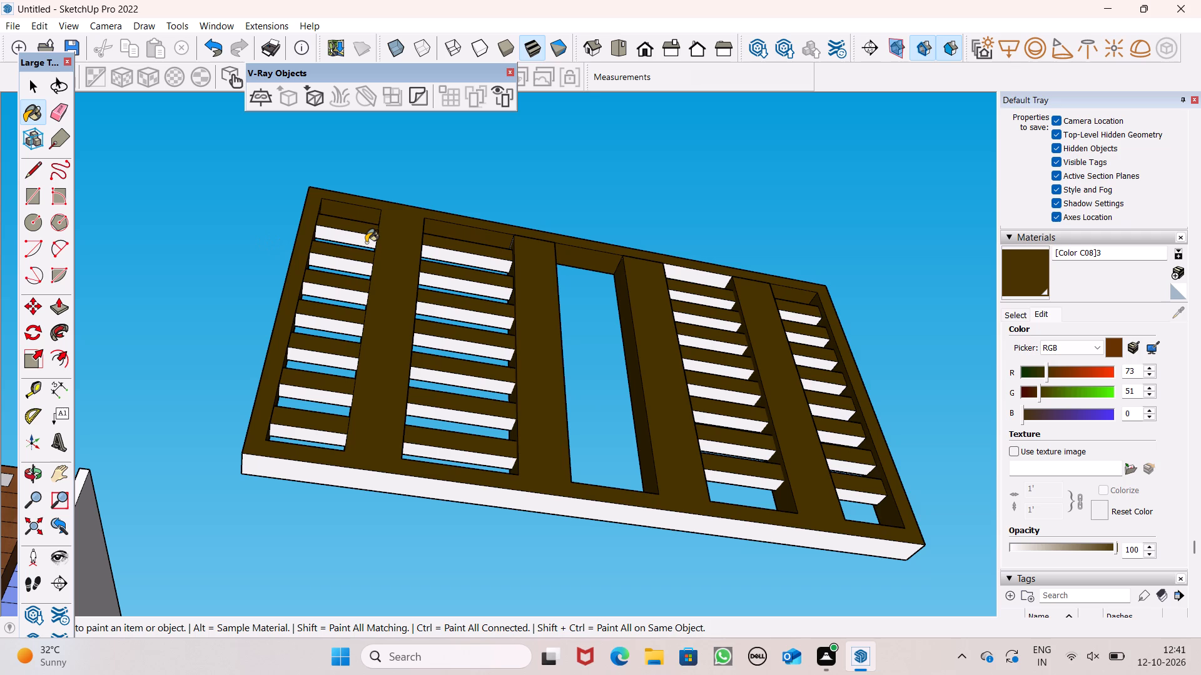
Paint the rail undersides in the first and second openings and the frame's bottom edge dark brown.
{"action": "left_click", "coordinate": [366, 240]}
{"action": "left_click", "coordinate": [352, 272]}
{"action": "left_click", "coordinate": [357, 296]}
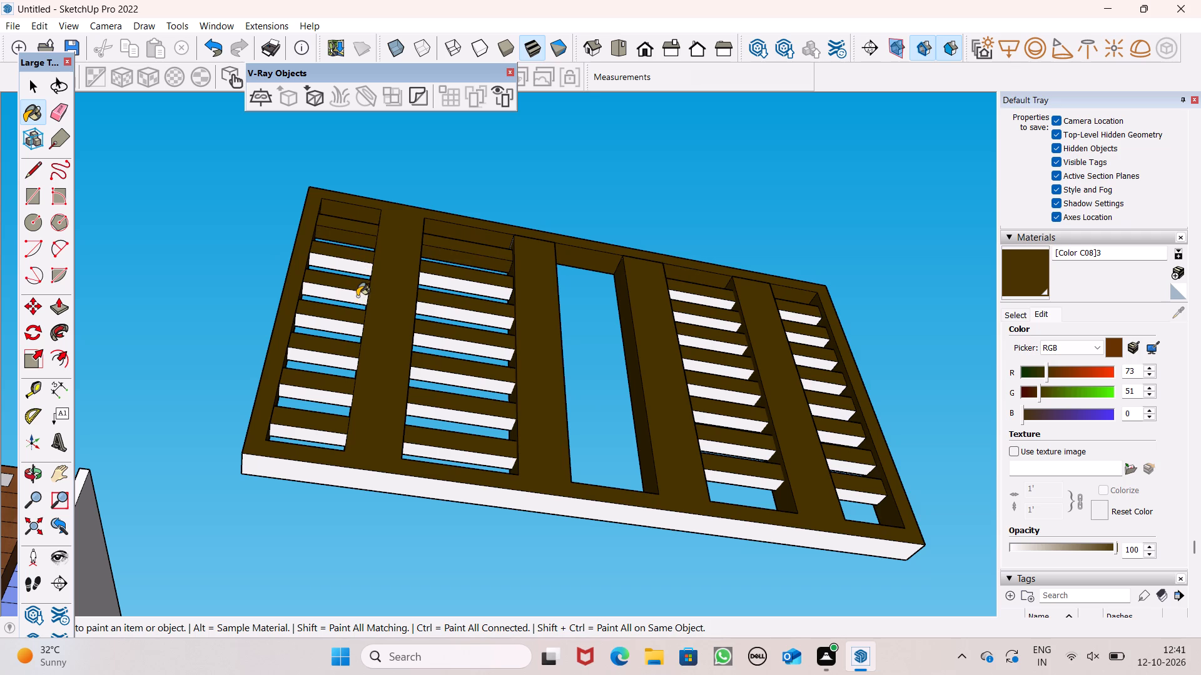
{"action": "left_click", "coordinate": [358, 269]}
{"action": "left_click", "coordinate": [341, 327]}
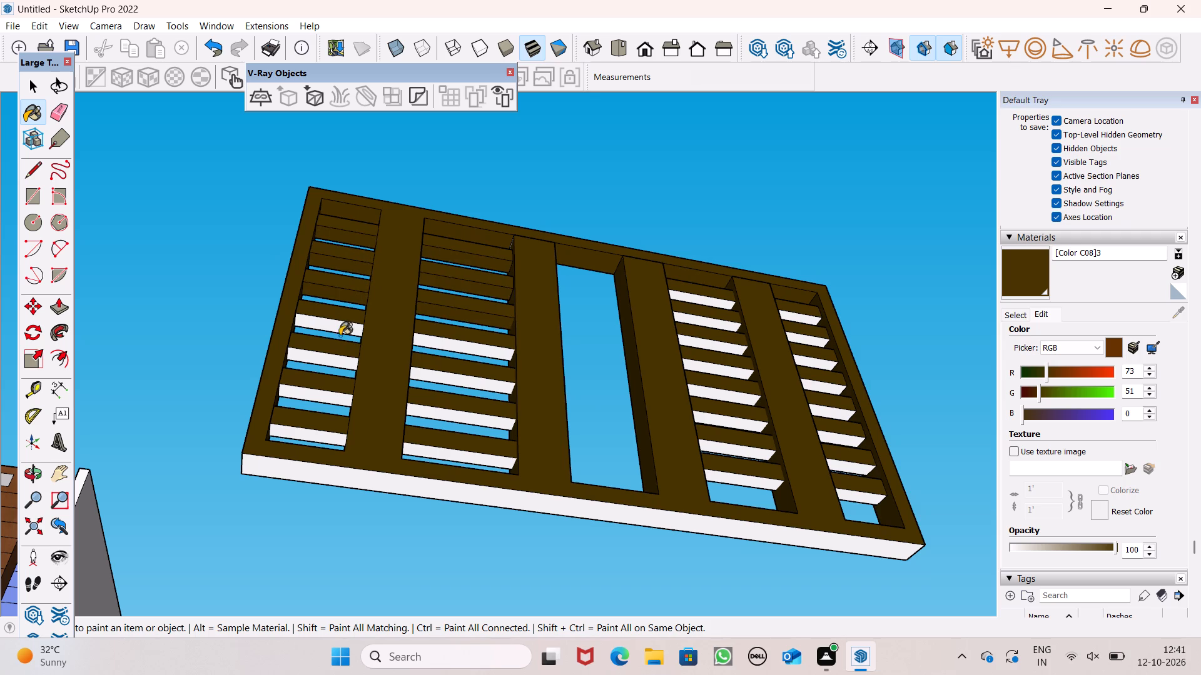
{"action": "left_click", "coordinate": [338, 362]}
{"action": "left_click", "coordinate": [336, 393]}
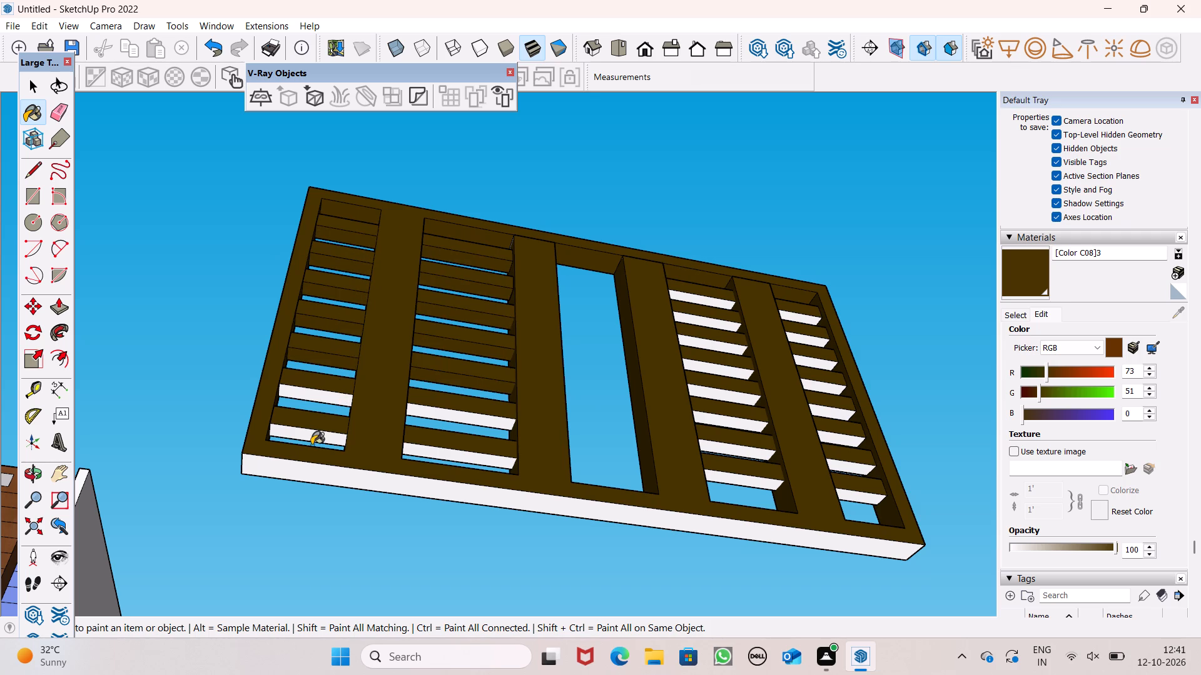
{"action": "left_click", "coordinate": [311, 437]}
{"action": "left_click", "coordinate": [285, 467]}
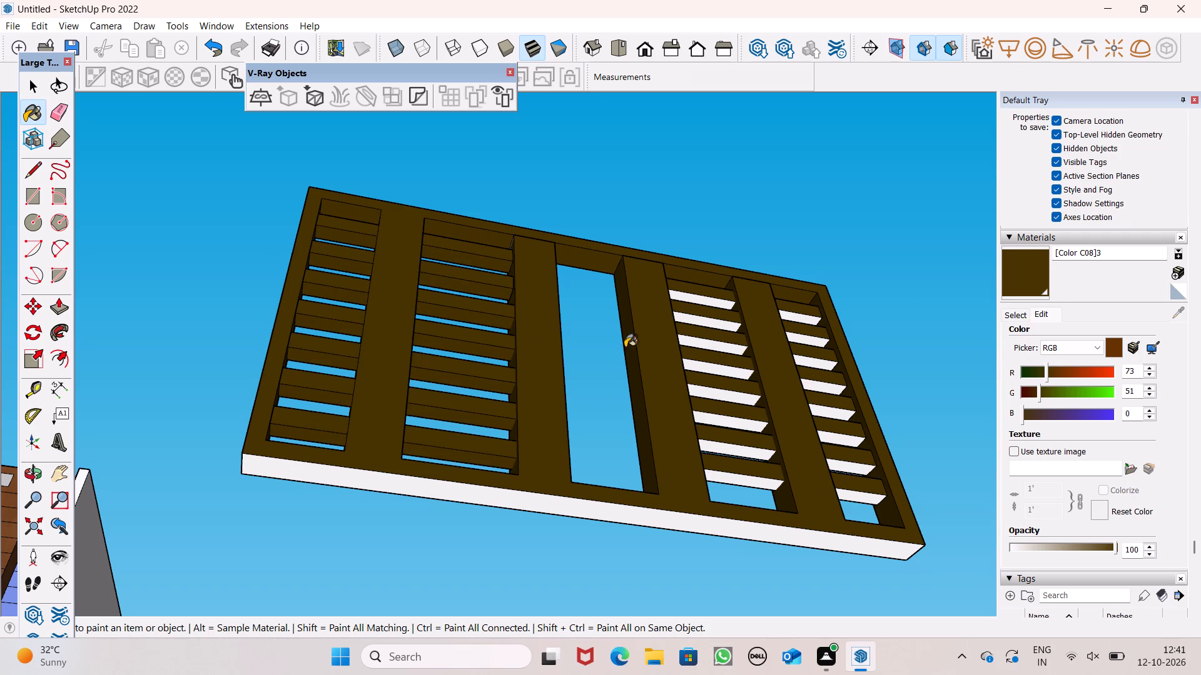
Paint the rail undersides in the fourth and fifth openings dark brown.
{"action": "scroll", "coordinate": [853, 391], "scroll_direction": "up", "scroll_amount": 7}
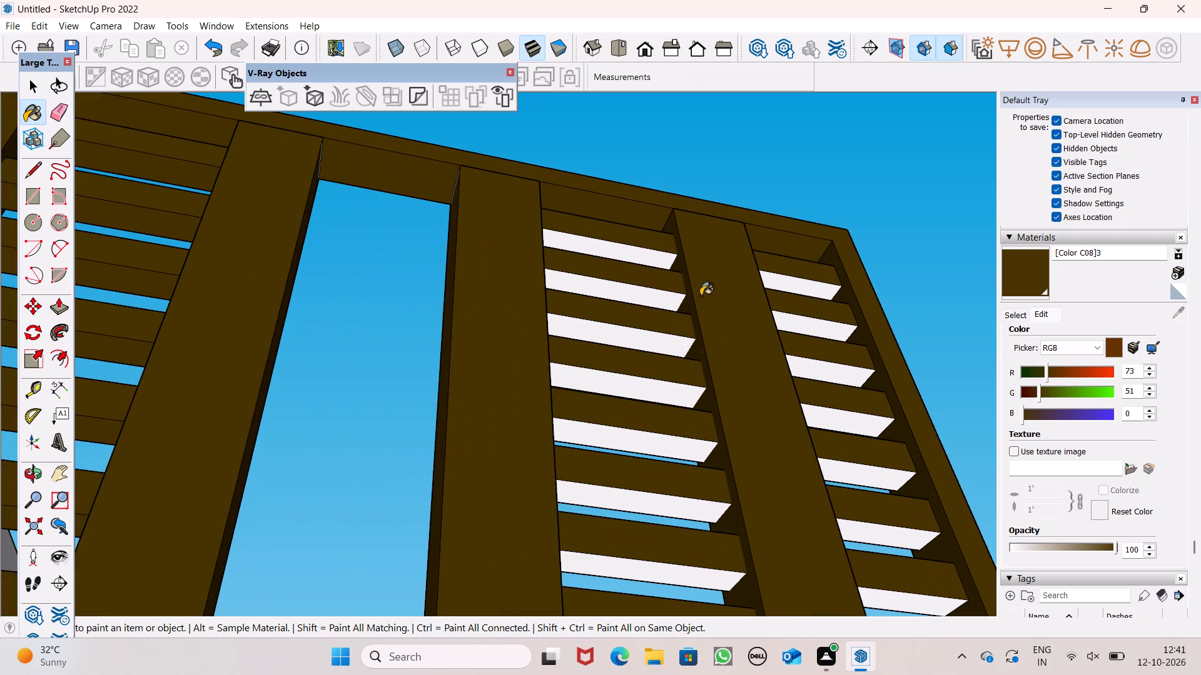
{"action": "left_click", "coordinate": [629, 252]}
{"action": "left_click", "coordinate": [636, 292]}
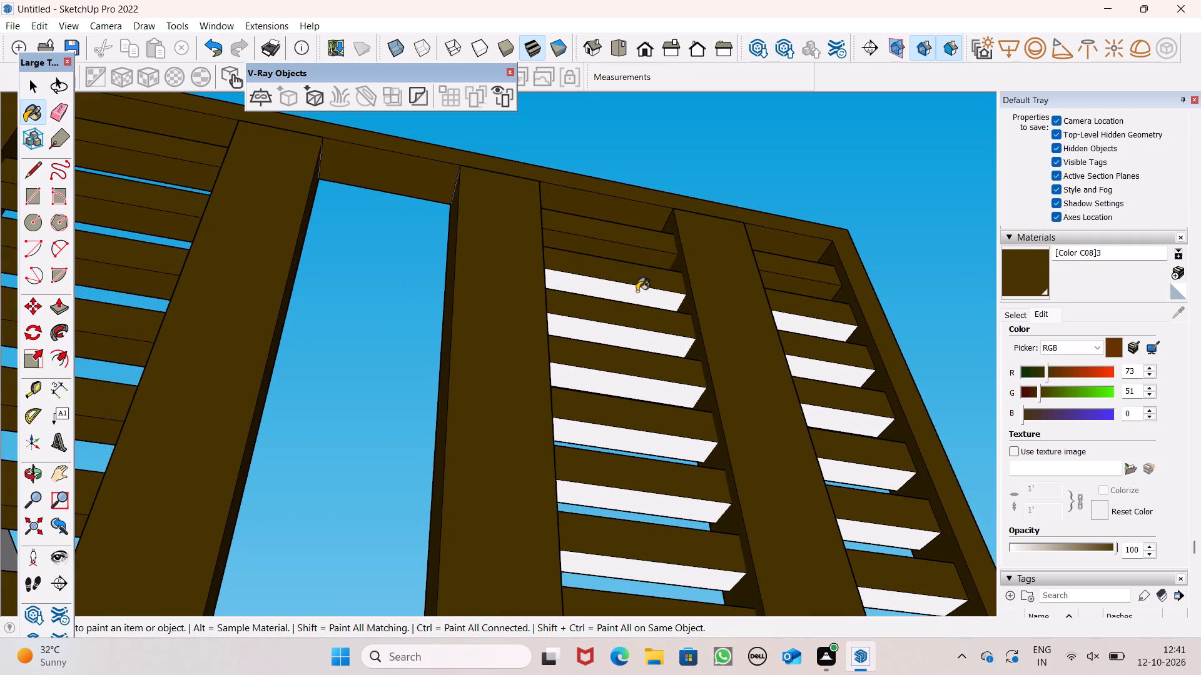
{"action": "left_click", "coordinate": [639, 336]}
{"action": "scroll", "coordinate": [671, 262], "scroll_direction": "down", "scroll_amount": 4}
{"action": "scroll", "coordinate": [674, 355], "scroll_direction": "up", "scroll_amount": 4}
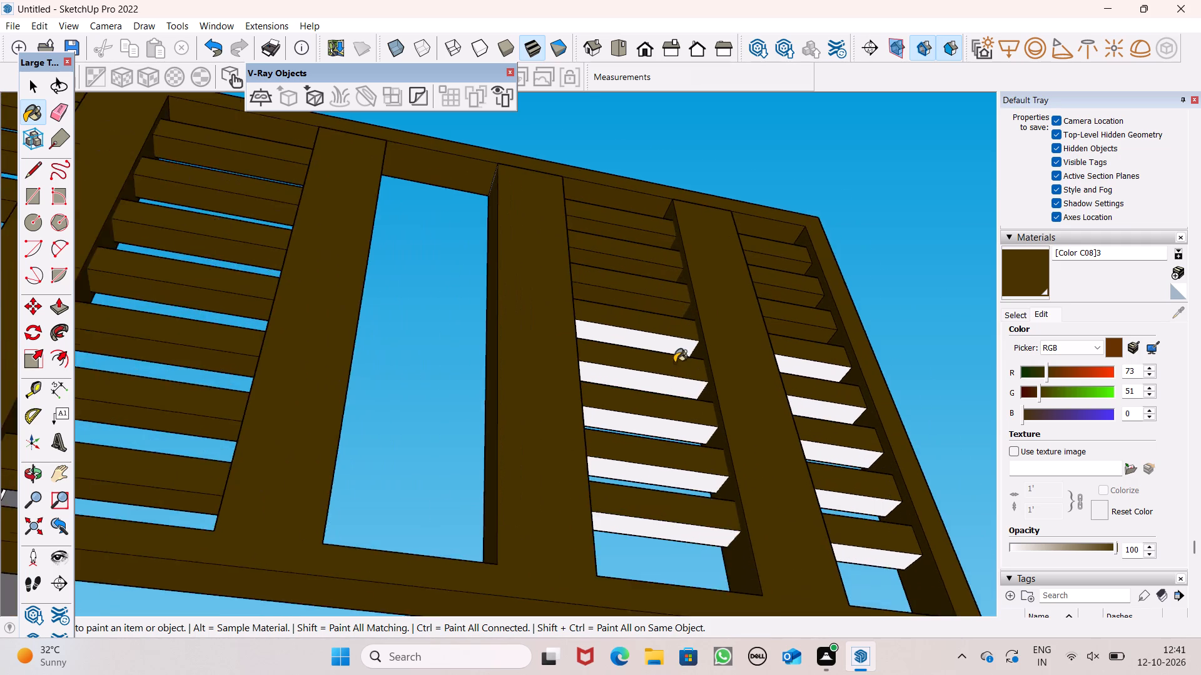
{"action": "left_click", "coordinate": [689, 333]}
{"action": "left_click", "coordinate": [689, 335]}
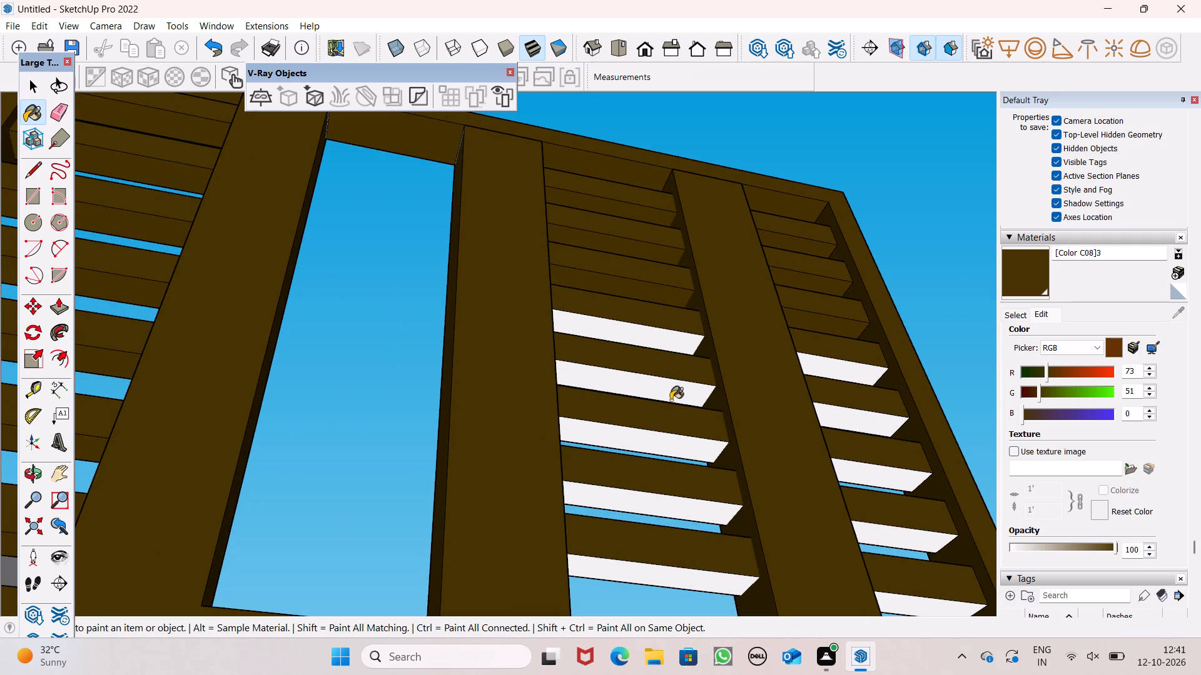
{"action": "left_click", "coordinate": [678, 384]}
{"action": "scroll", "coordinate": [695, 344], "scroll_direction": "down", "scroll_amount": 2}
{"action": "scroll", "coordinate": [701, 514], "scroll_direction": "up", "scroll_amount": 2}
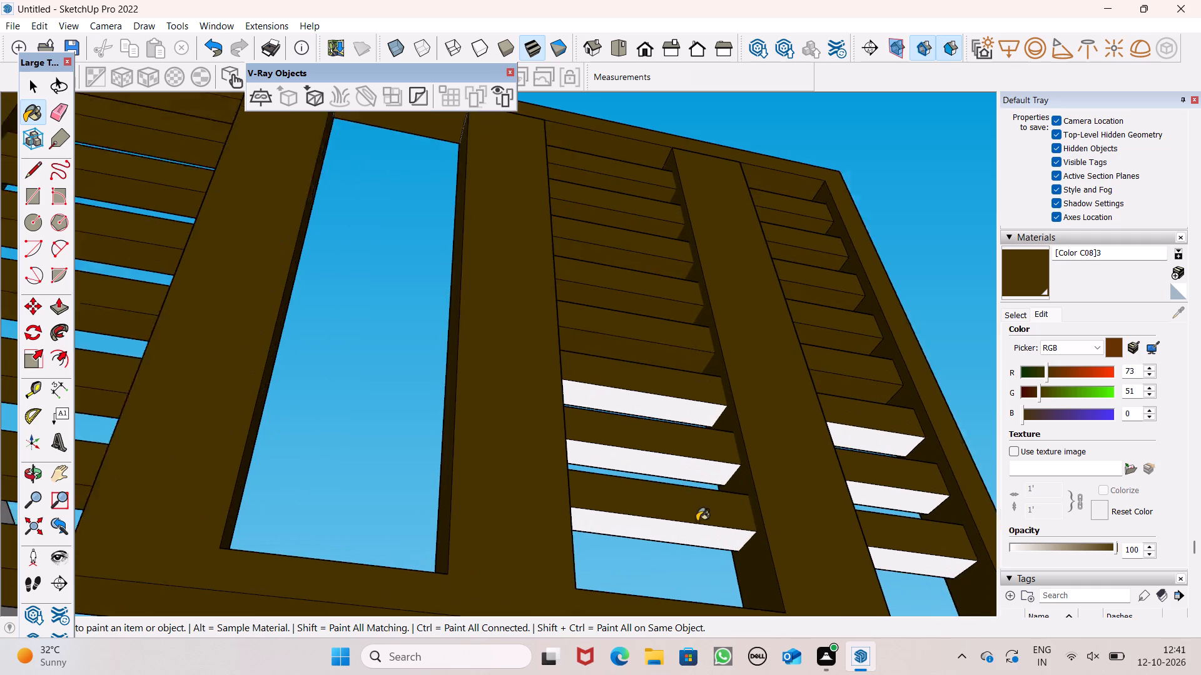
{"action": "scroll", "coordinate": [697, 521], "scroll_direction": "up", "scroll_amount": 1}
{"action": "left_click", "coordinate": [686, 532]}
{"action": "left_click", "coordinate": [718, 458]}
{"action": "left_click", "coordinate": [708, 394]}
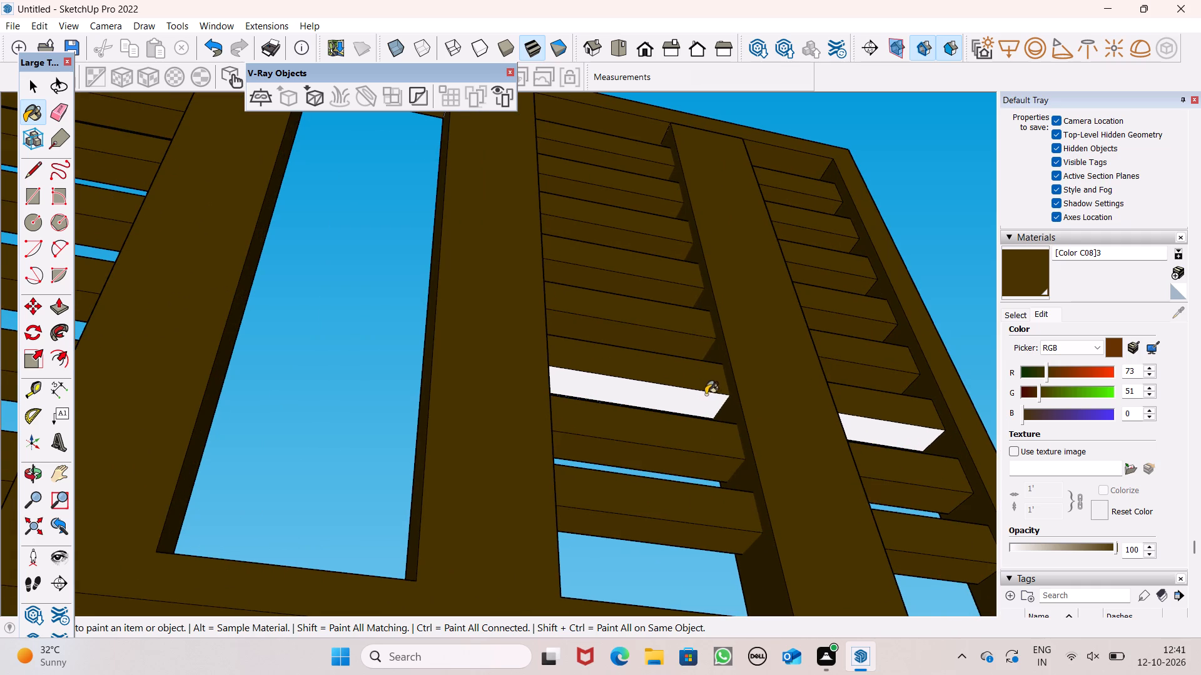
Inspect the slatted frame from below and from both broad sides for any unpainted faces.
{"action": "scroll", "coordinate": [558, 389], "scroll_direction": "down", "scroll_amount": 4}
{"action": "scroll", "coordinate": [605, 370], "scroll_direction": "down", "scroll_amount": 1}
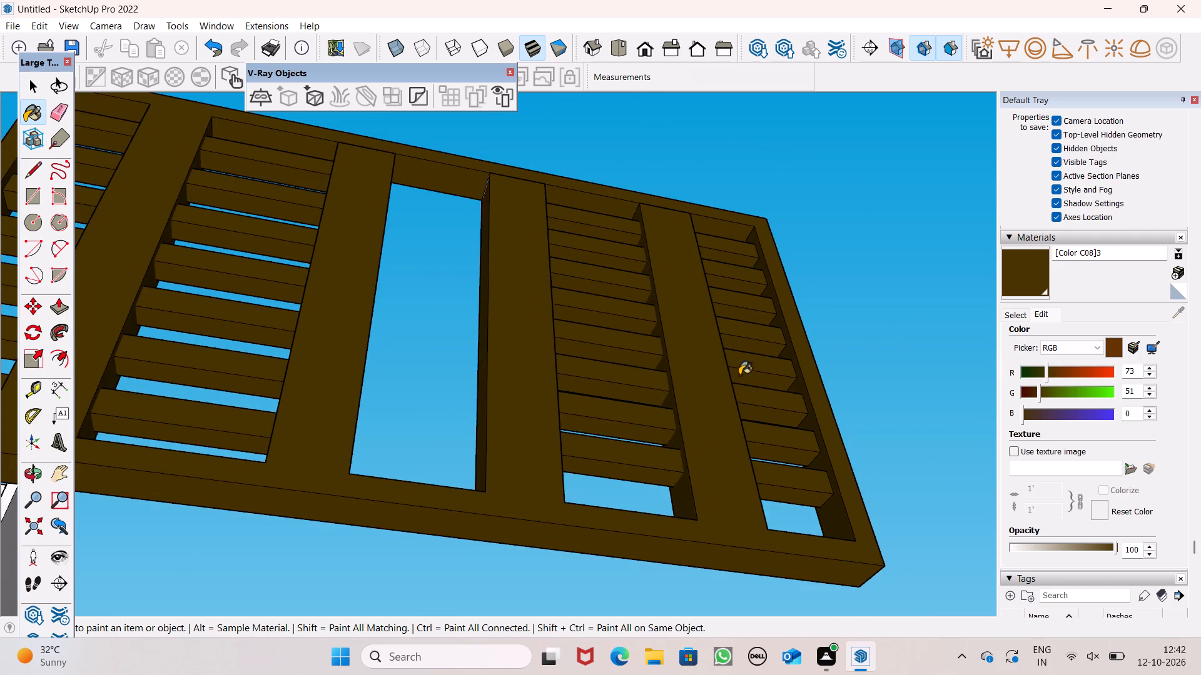
{"action": "scroll", "coordinate": [742, 374], "scroll_direction": "down", "scroll_amount": 8}
{"action": "scroll", "coordinate": [848, 343], "scroll_direction": "down", "scroll_amount": 4}
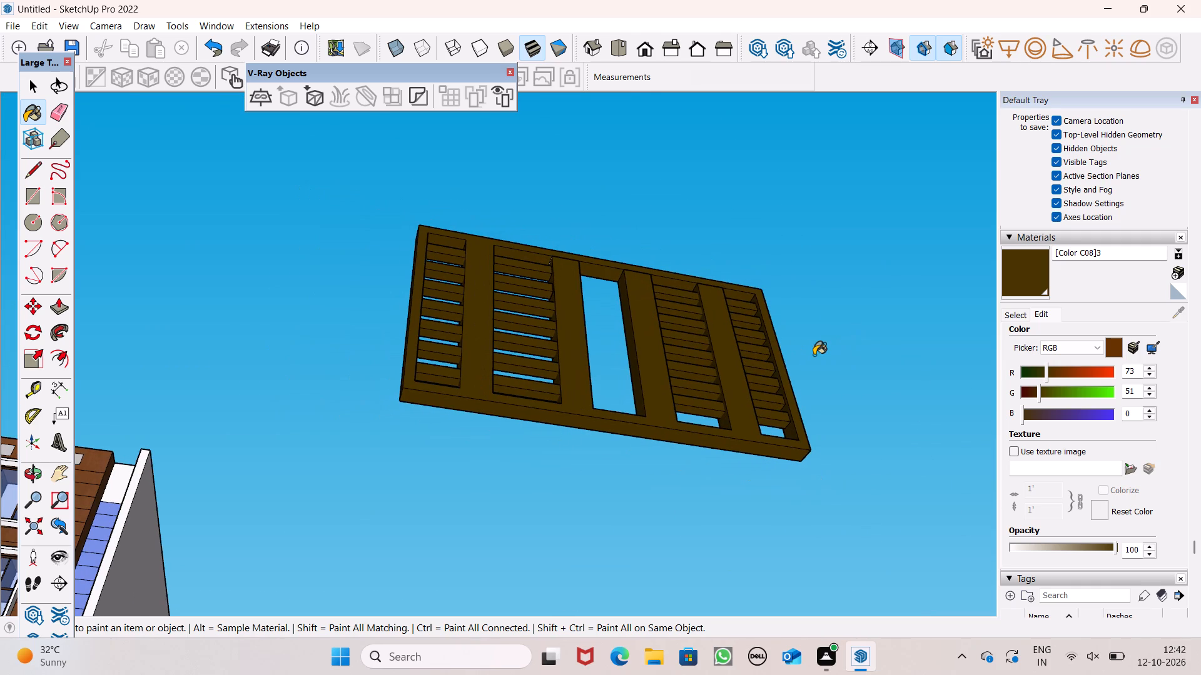
{"action": "middle_click_drag", "start_coordinate": [765, 374], "coordinate": [812, 441]}
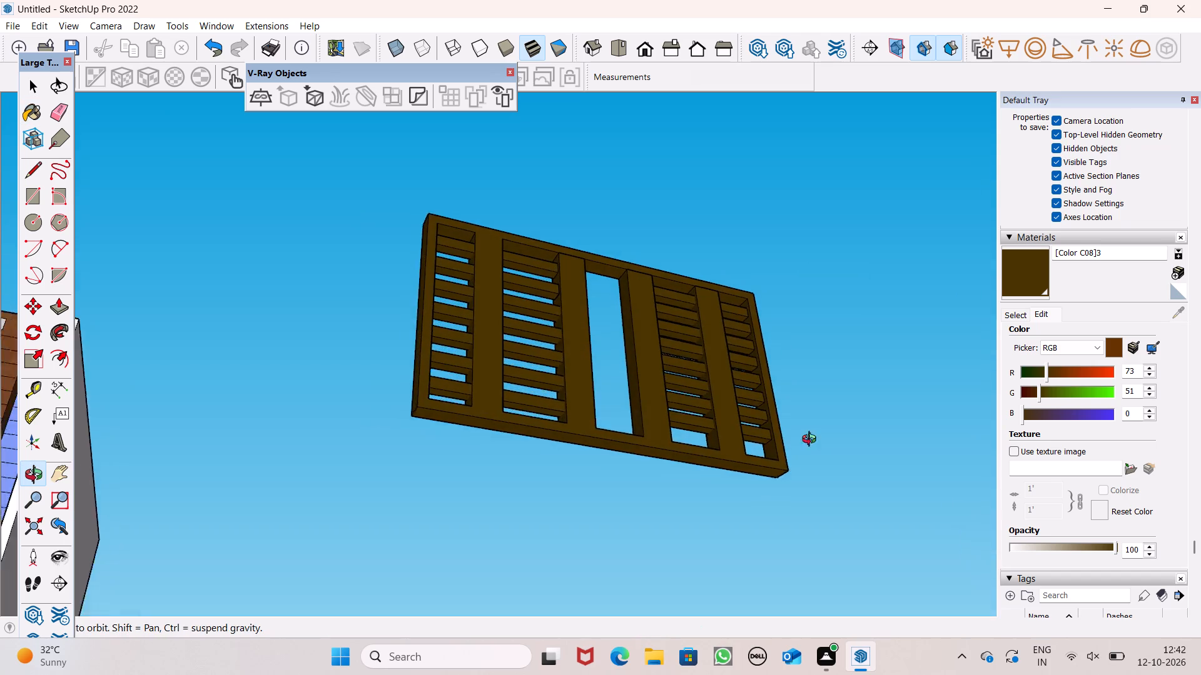
{"action": "middle_click_drag", "start_coordinate": [812, 441], "coordinate": [829, 476]}
{"action": "scroll", "coordinate": [707, 435], "scroll_direction": "up", "scroll_amount": 6}
{"action": "scroll", "coordinate": [706, 434], "scroll_direction": "down", "scroll_amount": 4}
{"action": "middle_click_drag", "start_coordinate": [711, 467], "coordinate": [721, 474]}
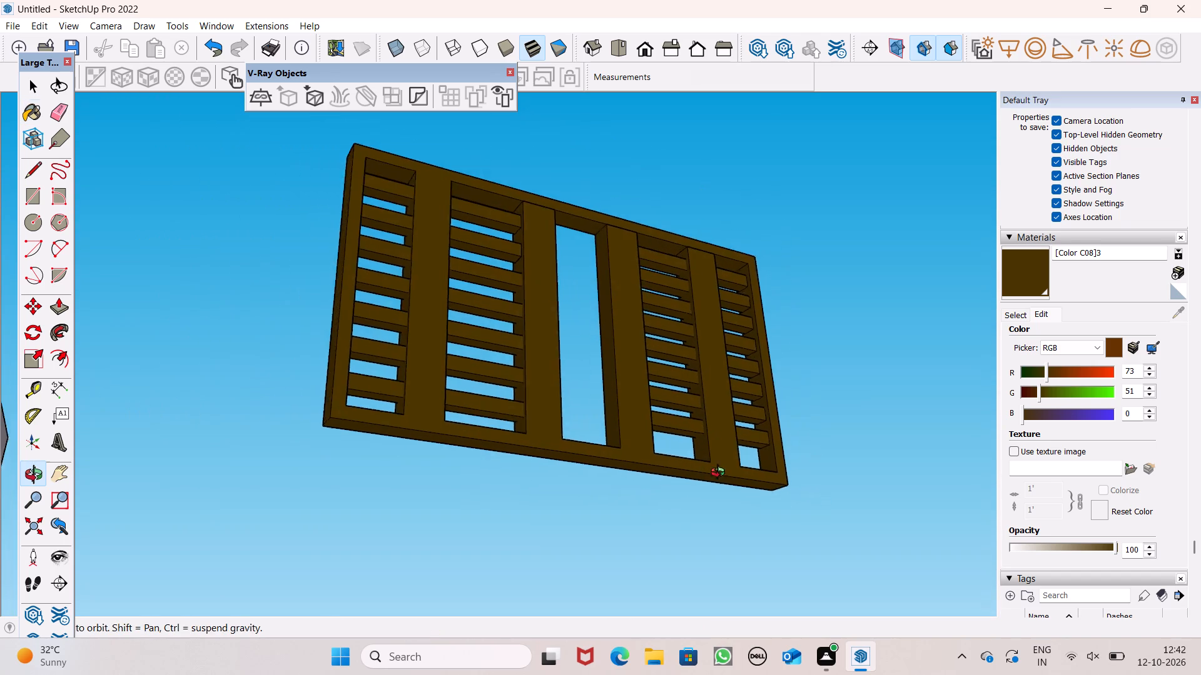
{"action": "middle_click_drag", "start_coordinate": [721, 474], "coordinate": [986, 520]}
{"action": "scroll", "coordinate": [447, 401], "scroll_direction": "up", "scroll_amount": 1}
{"action": "middle_click_drag", "start_coordinate": [454, 421], "coordinate": [913, 500]}
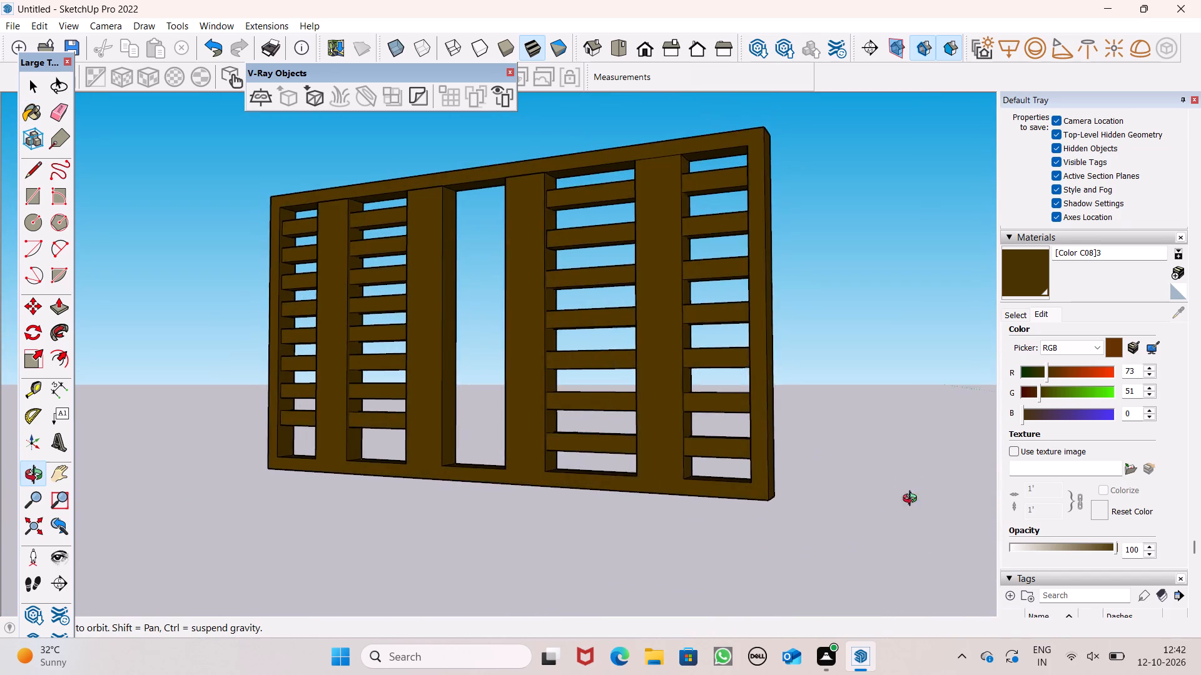
{"action": "middle_click_drag", "start_coordinate": [913, 500], "coordinate": [123, 521]}
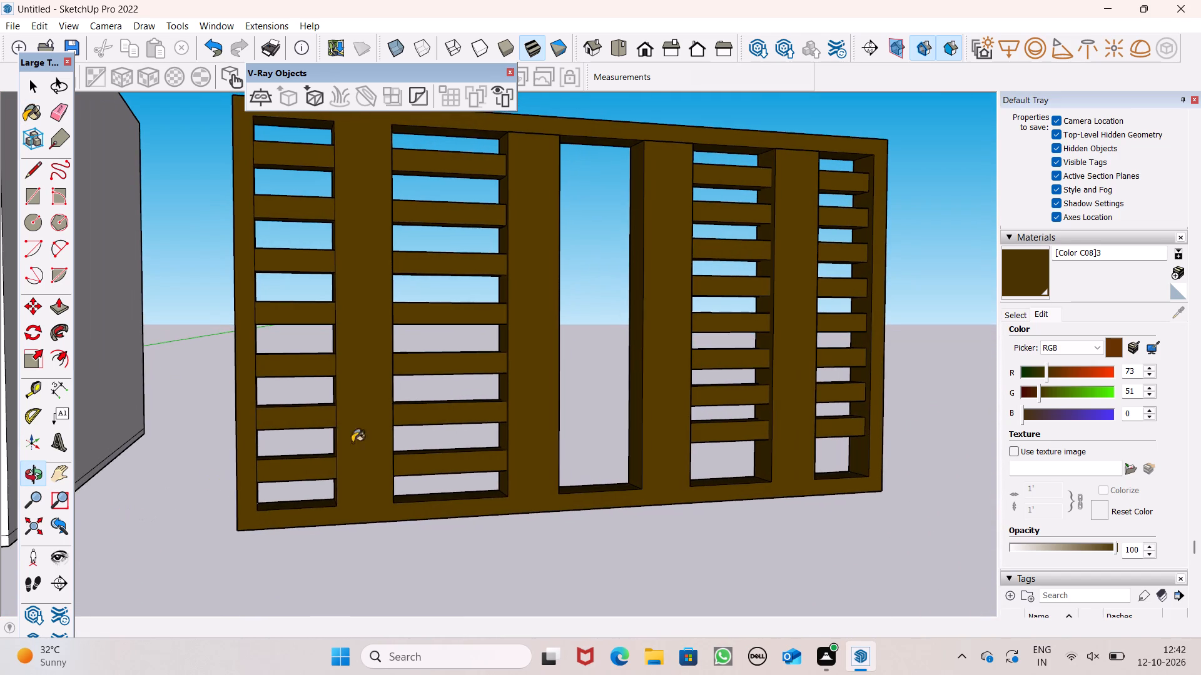
Select all the connected geometry of the slatted frame and make it a group.
{"action": "scroll", "coordinate": [489, 419], "scroll_direction": "down", "scroll_amount": 5}
{"action": "middle_click", "coordinate": [471, 467]}
{"action": "scroll", "coordinate": [541, 393], "scroll_direction": "down", "scroll_amount": 4}
{"action": "key", "text": "space"}
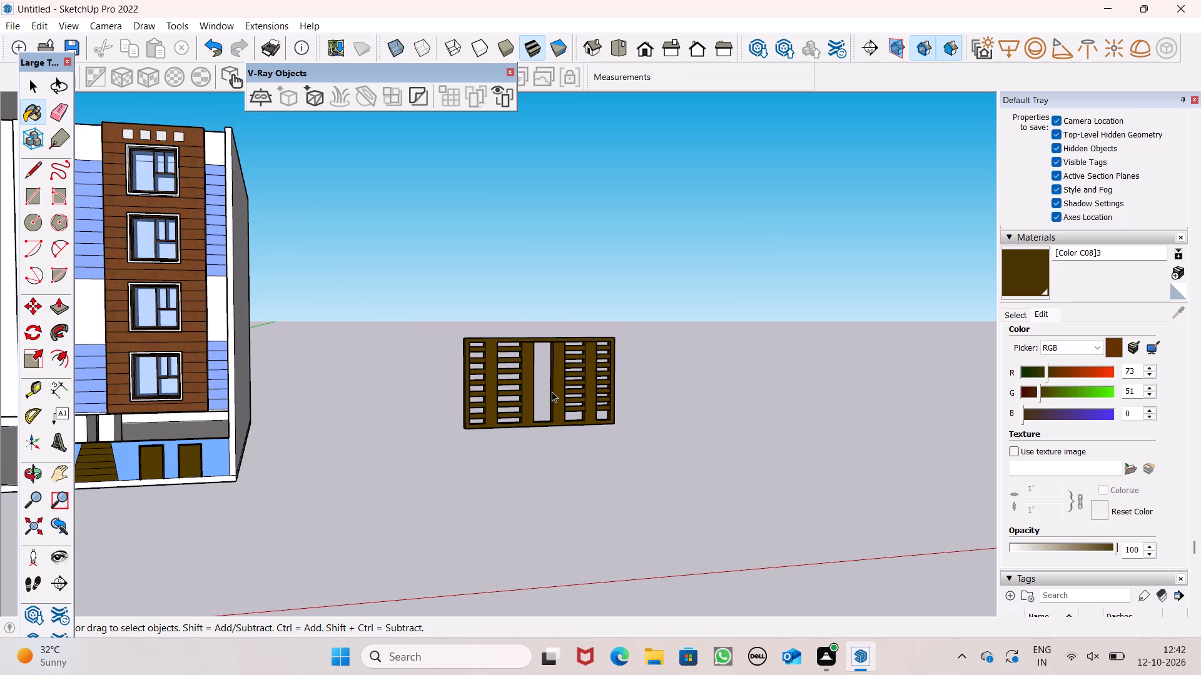
{"action": "triple_click", "coordinate": [552, 389]}
{"action": "left_click", "coordinate": [552, 391]}
{"action": "left_click_drag", "start_coordinate": [553, 390], "coordinate": [560, 390]}
{"action": "triple_click", "coordinate": [574, 379]}
{"action": "left_click", "coordinate": [579, 381]}
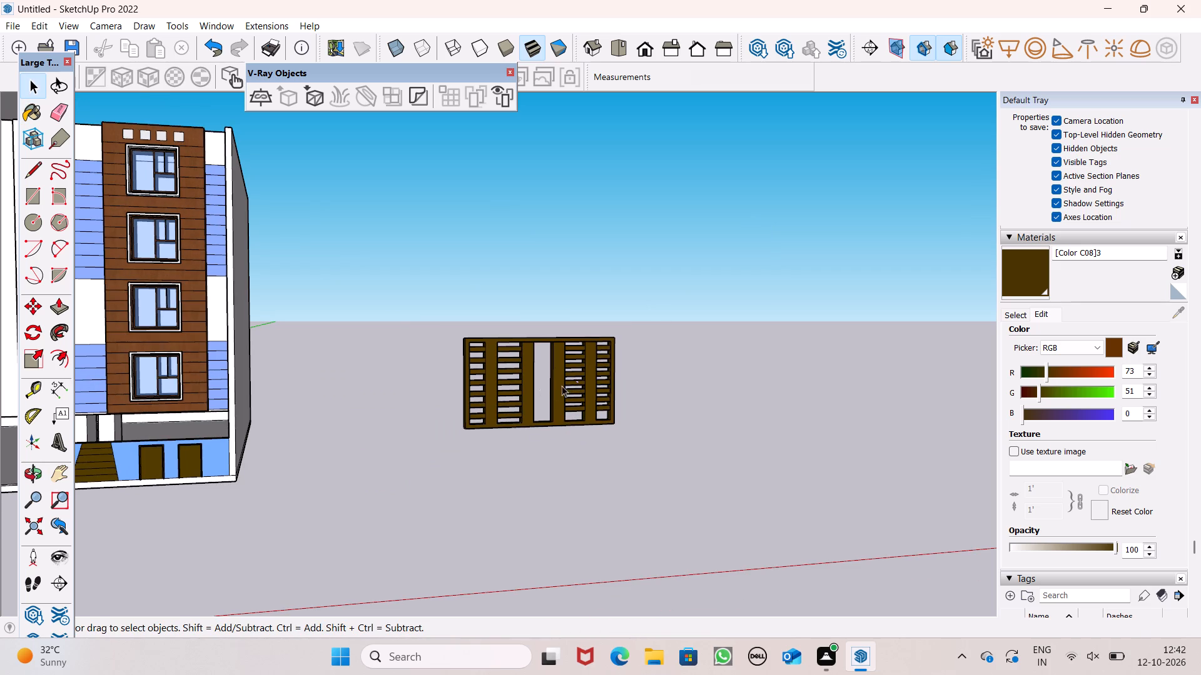
{"action": "scroll", "coordinate": [553, 391], "scroll_direction": "up", "scroll_amount": 8}
{"action": "double_click", "coordinate": [564, 436]}
{"action": "left_click", "coordinate": [568, 436]}
{"action": "triple_click", "coordinate": [572, 437]}
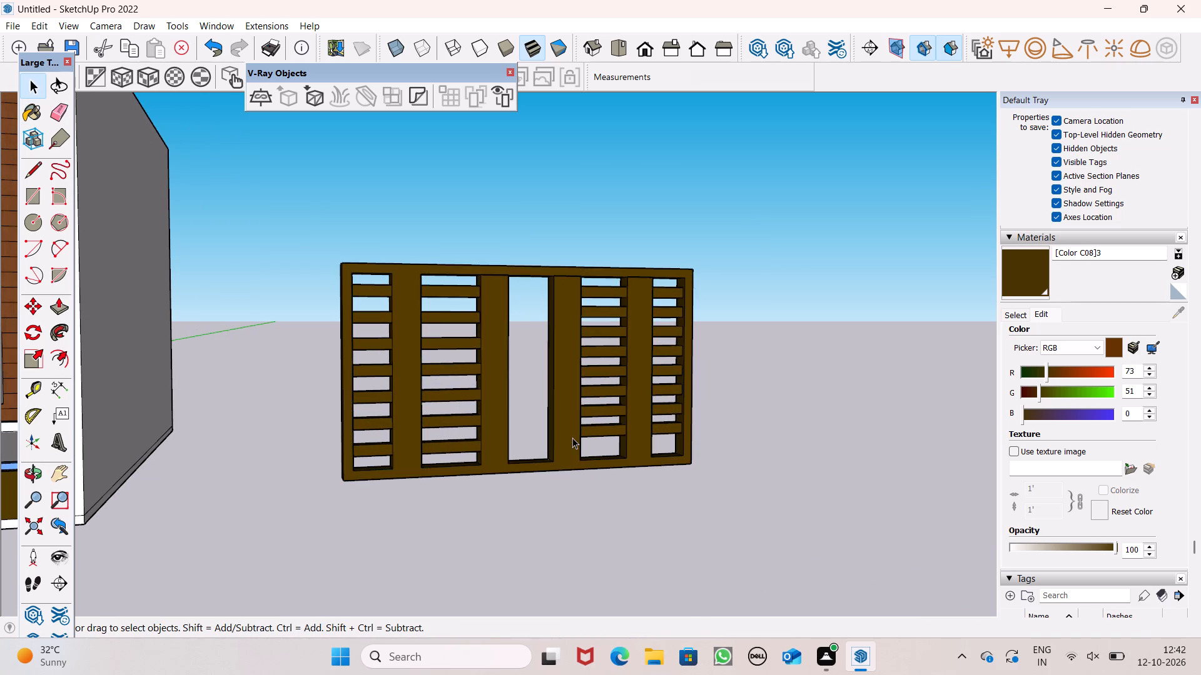
{"action": "right_click", "coordinate": [567, 437]}
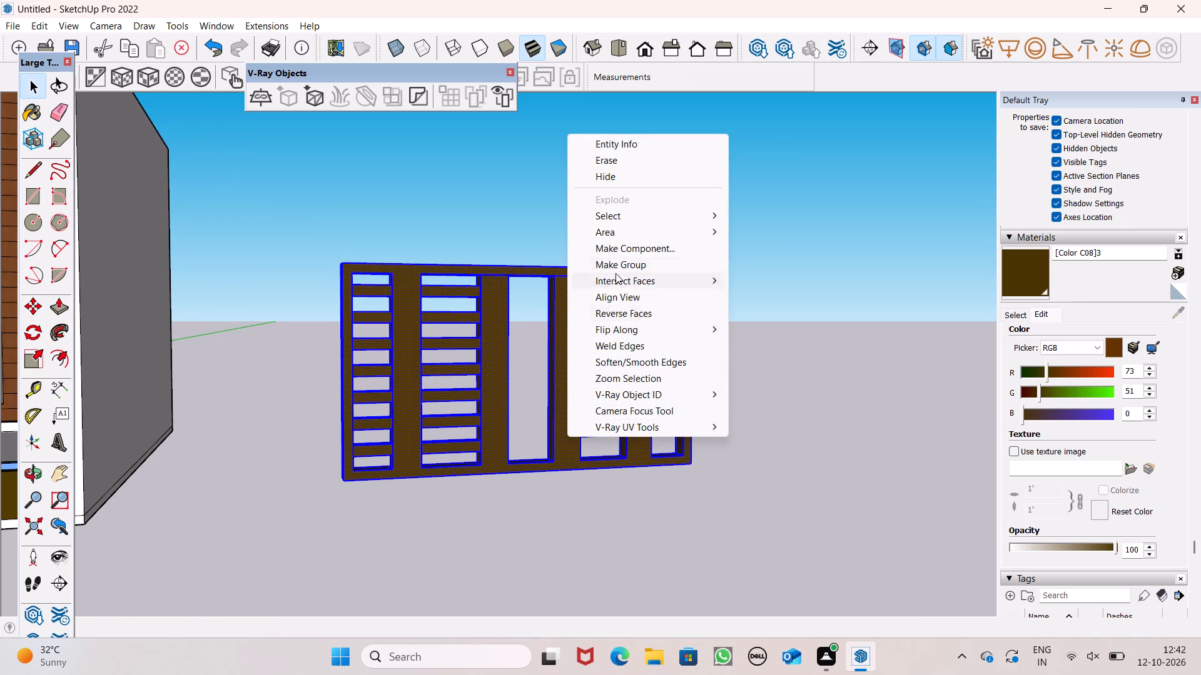
{"action": "left_click", "coordinate": [618, 268]}
Move the slatted frame group from its spot beside the building across to the ground-floor parking opening.
{"action": "key", "text": "m"}
{"action": "key", "text": "Return"}
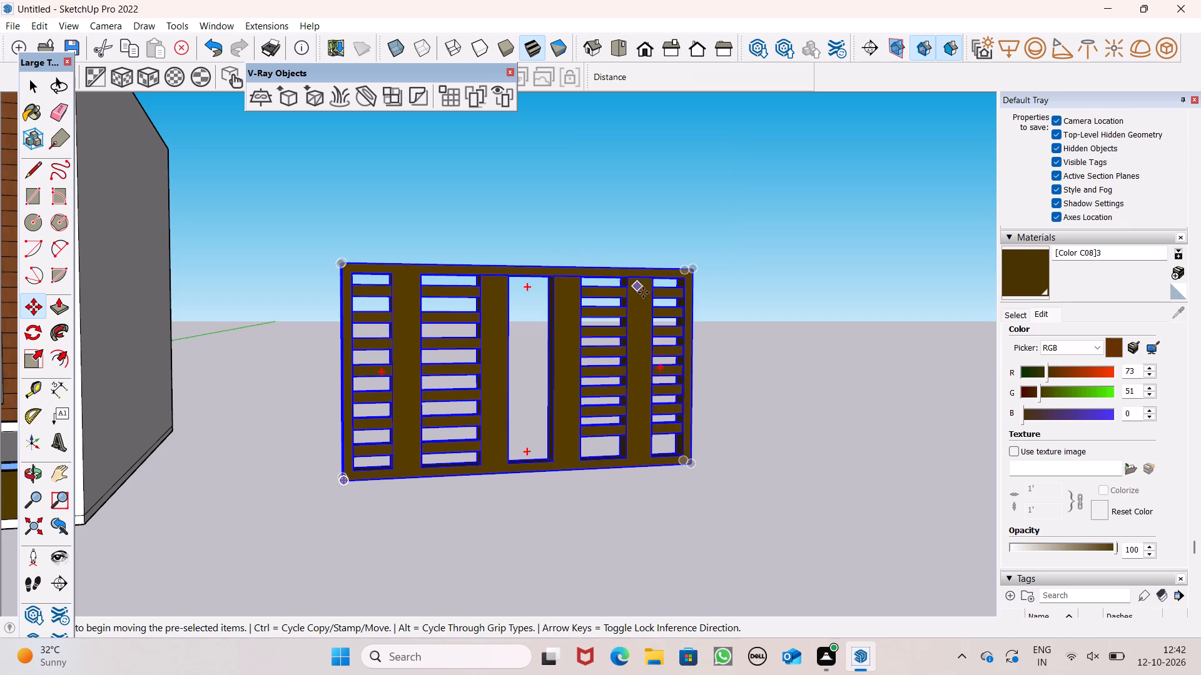
{"action": "left_click_drag", "start_coordinate": [696, 462], "coordinate": [646, 482]}
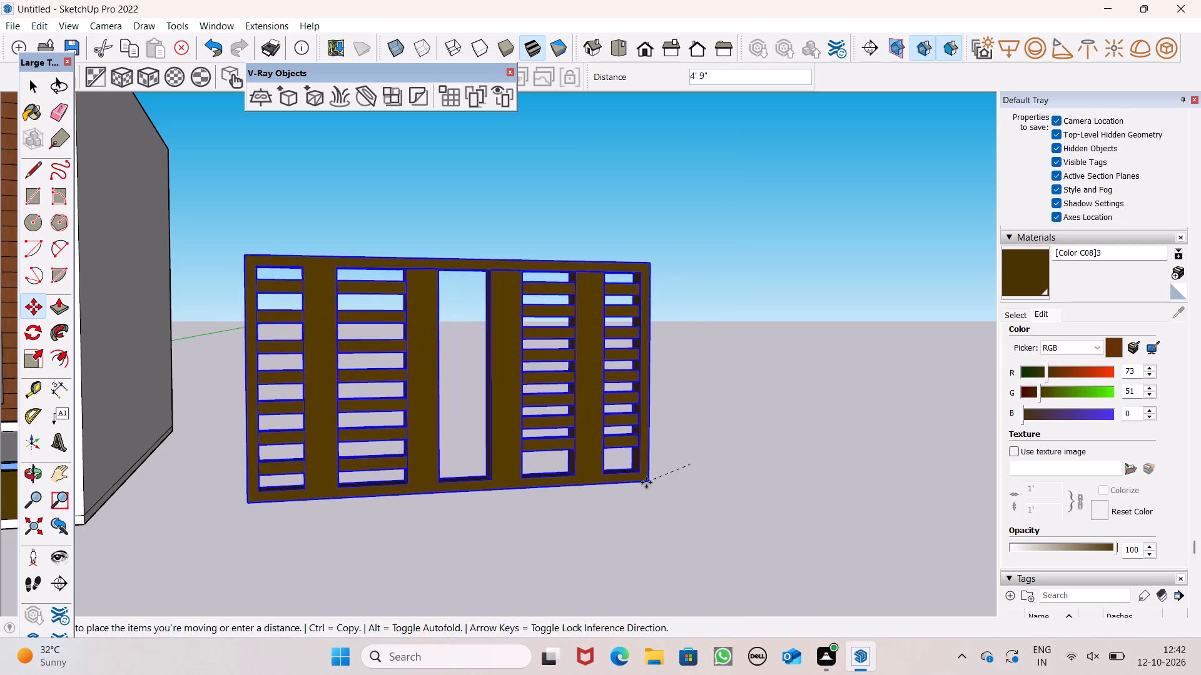
{"action": "left_click_drag", "start_coordinate": [646, 482], "coordinate": [470, 528]}
{"action": "scroll", "coordinate": [756, 259], "scroll_direction": "down", "scroll_amount": 8}
{"action": "scroll", "coordinate": [777, 266], "scroll_direction": "up", "scroll_amount": 1}
{"action": "scroll", "coordinate": [777, 266], "scroll_direction": "down", "scroll_amount": 3}
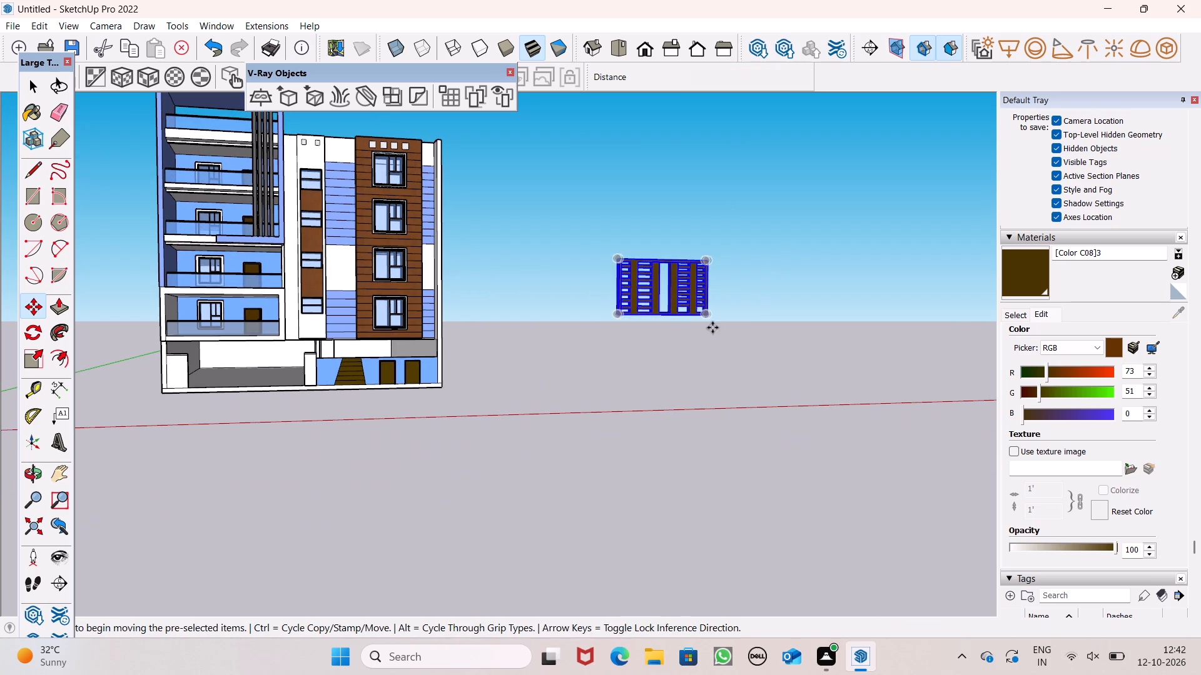
{"action": "left_click_drag", "start_coordinate": [708, 317], "coordinate": [302, 382]}
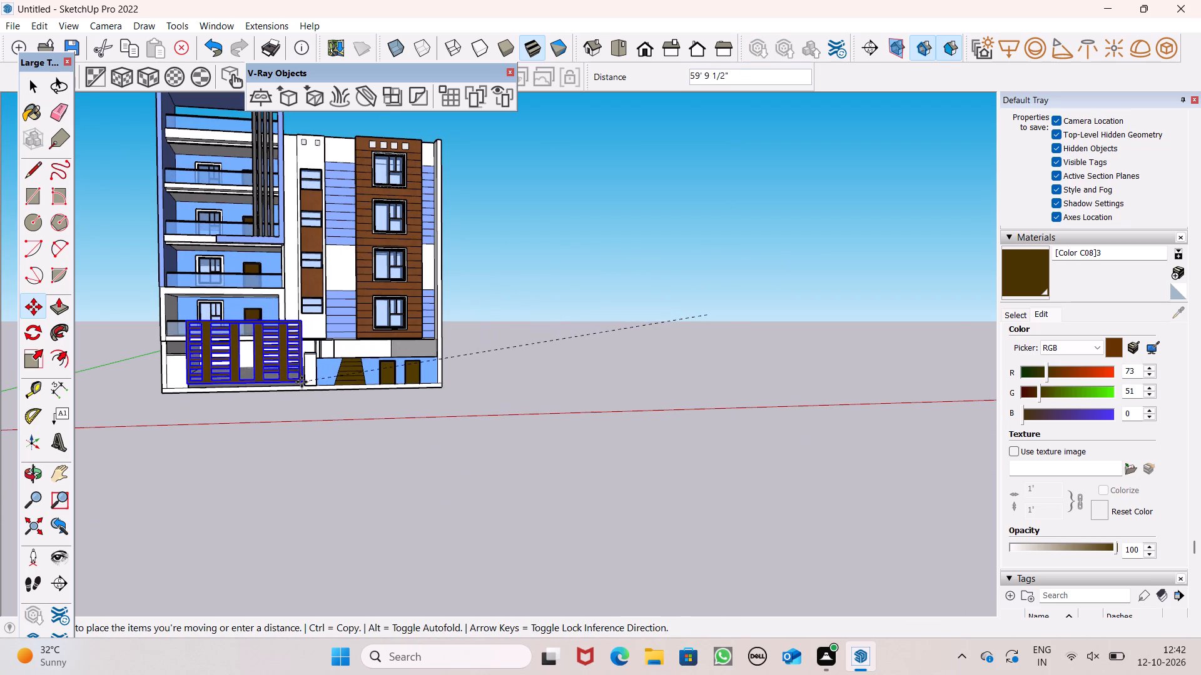
{"action": "left_click_drag", "start_coordinate": [302, 382], "coordinate": [305, 391]}
Move the frame onto the building's base slab, its bottom corner meeting the low white pillar beside the blue wall.
{"action": "scroll", "coordinate": [305, 376], "scroll_direction": "up", "scroll_amount": 10}
{"action": "middle_click_drag", "start_coordinate": [322, 390], "coordinate": [290, 417]}
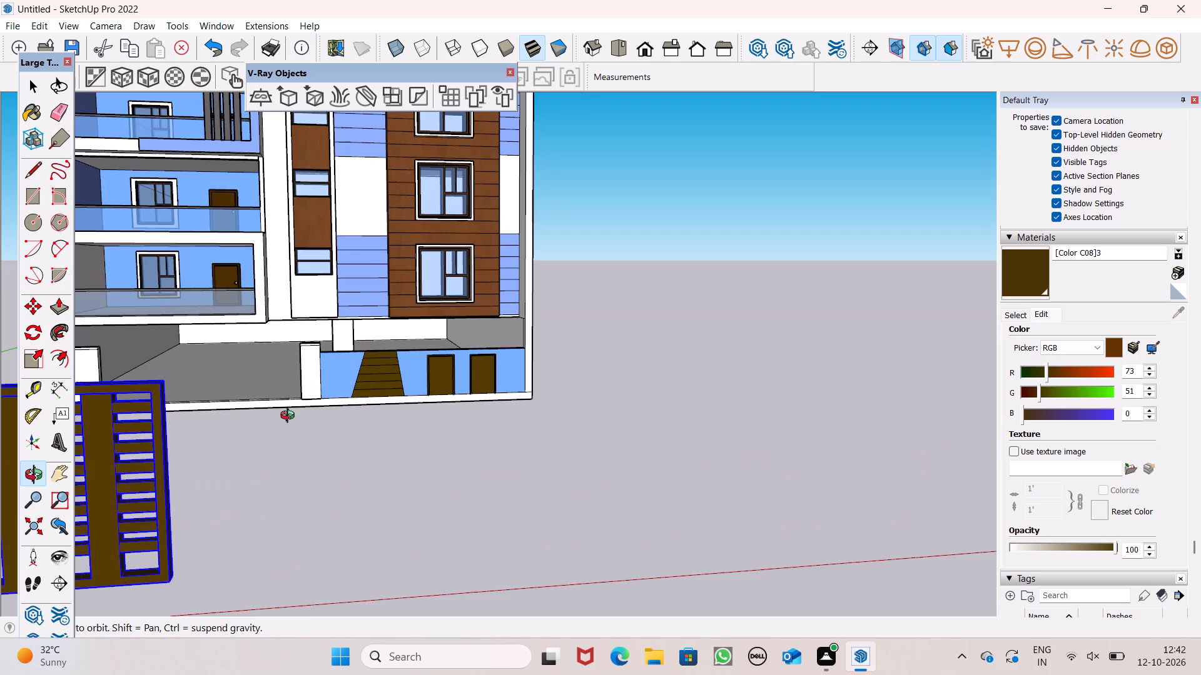
{"action": "middle_click_drag", "start_coordinate": [290, 417], "coordinate": [251, 411]}
{"action": "scroll", "coordinate": [371, 336], "scroll_direction": "down", "scroll_amount": 6}
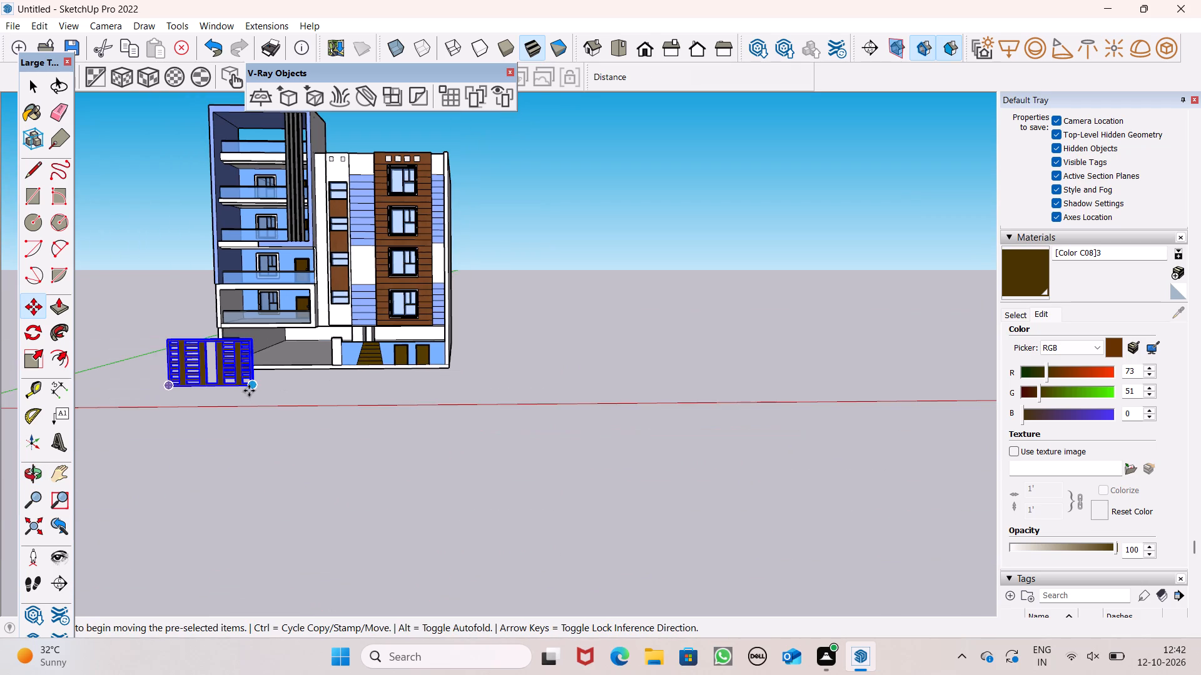
{"action": "left_click_drag", "start_coordinate": [250, 390], "coordinate": [335, 364]}
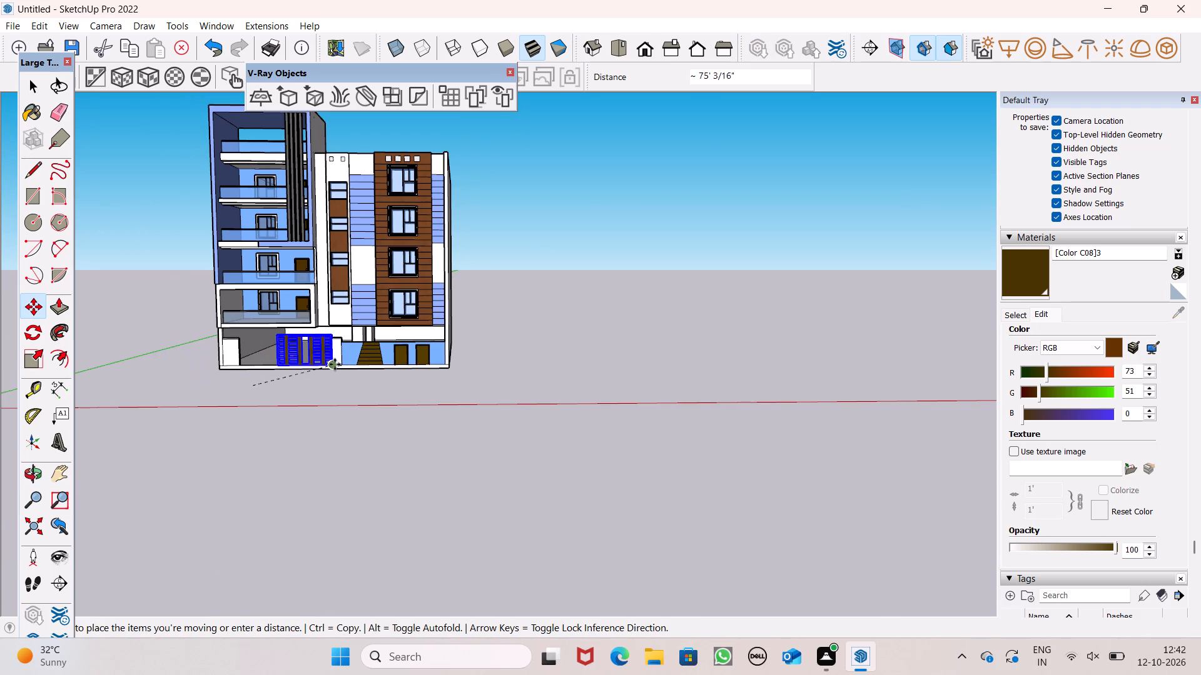
{"action": "left_click_drag", "start_coordinate": [335, 364], "coordinate": [332, 364]}
Stretch the frame along the red axis to about 1.68 times its width, towards the low wall at the building's outer corner.
{"action": "scroll", "coordinate": [307, 350], "scroll_direction": "up", "scroll_amount": 18}
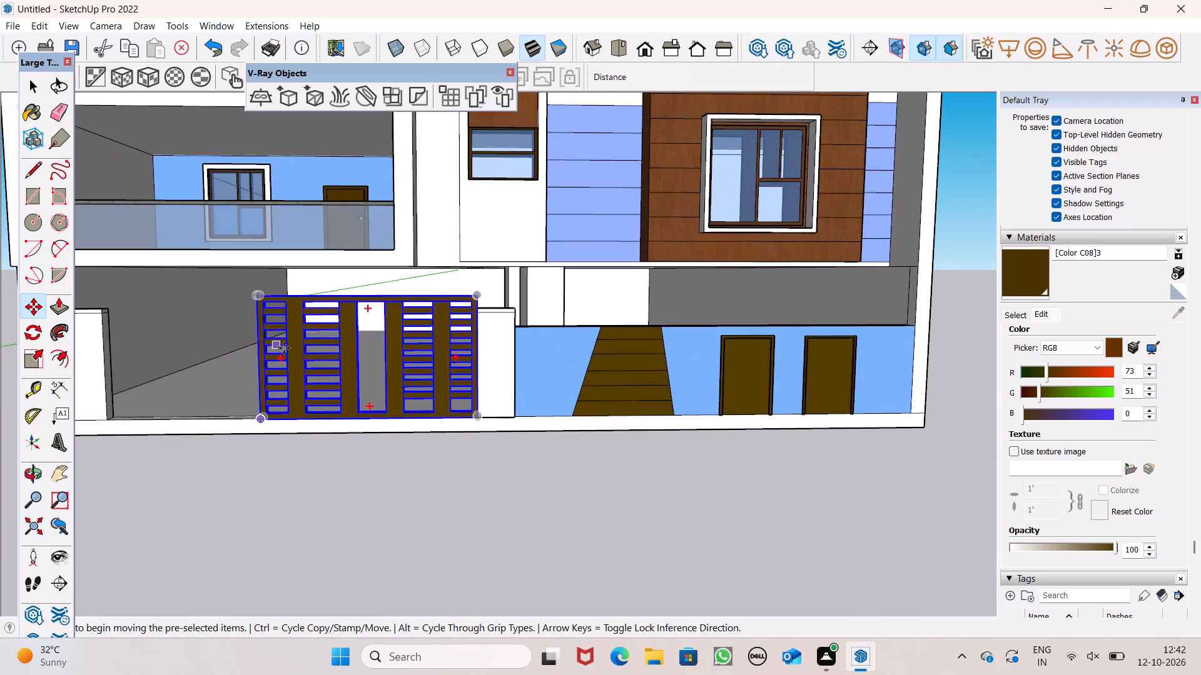
{"action": "middle_click_drag", "start_coordinate": [285, 348], "coordinate": [636, 394]}
{"action": "scroll", "coordinate": [636, 395], "scroll_direction": "up", "scroll_amount": 1}
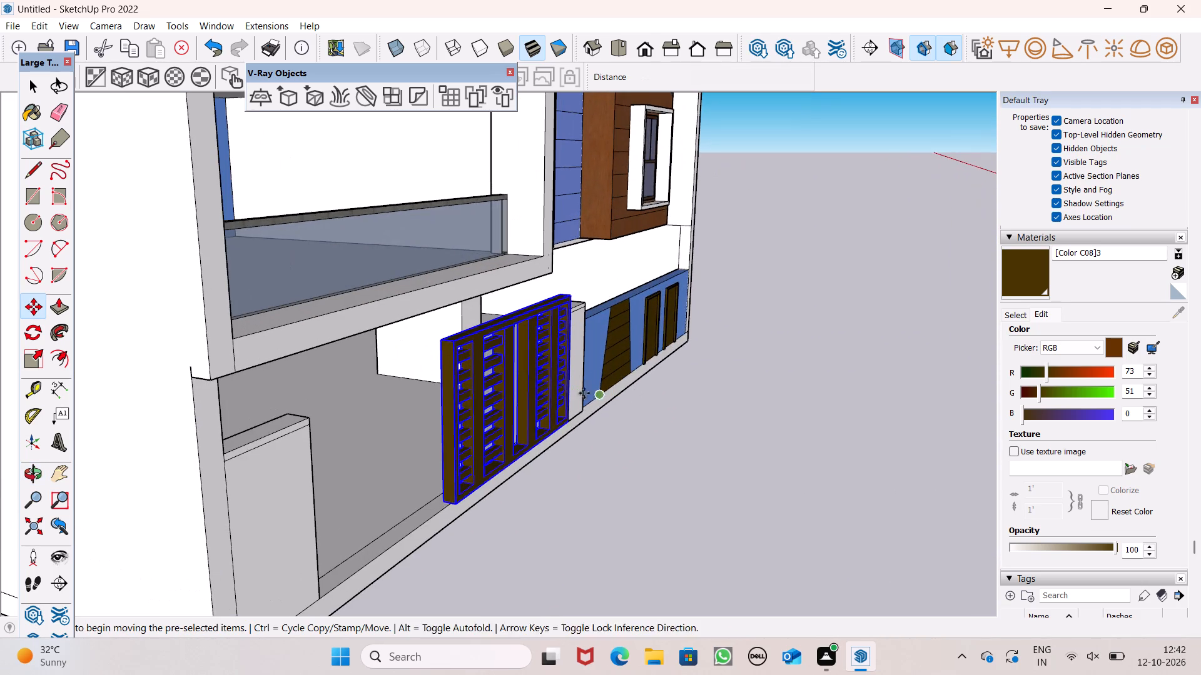
{"action": "scroll", "coordinate": [457, 395], "scroll_direction": "up", "scroll_amount": 3}
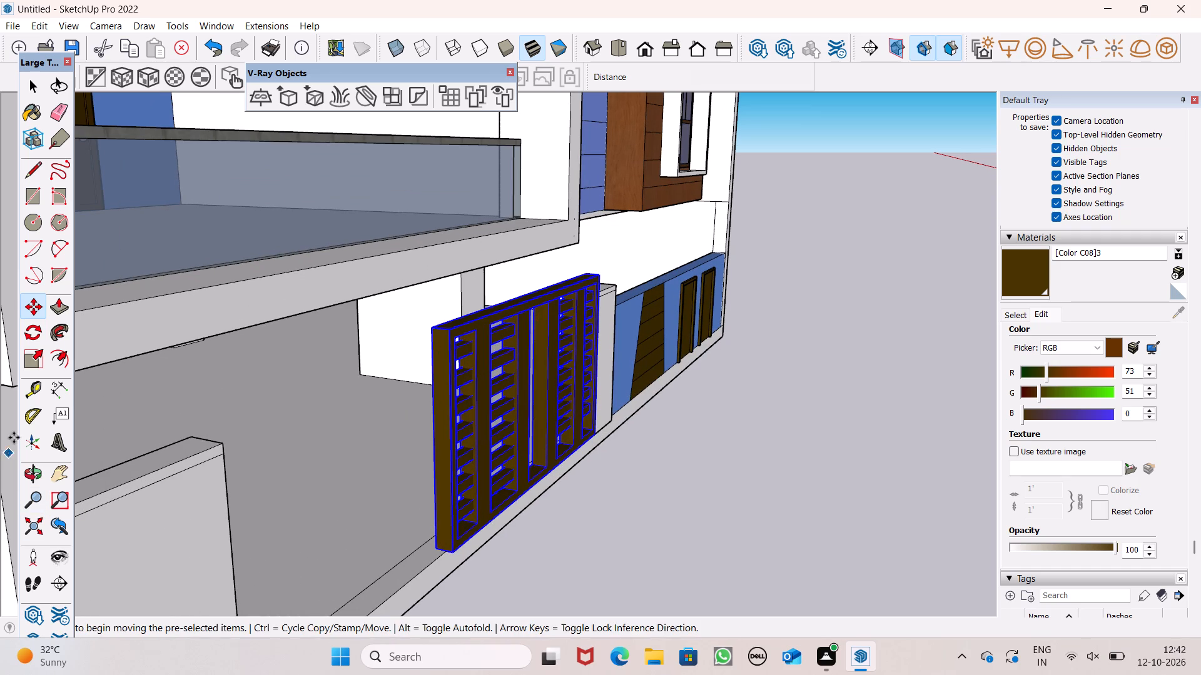
{"action": "left_click", "coordinate": [37, 366]}
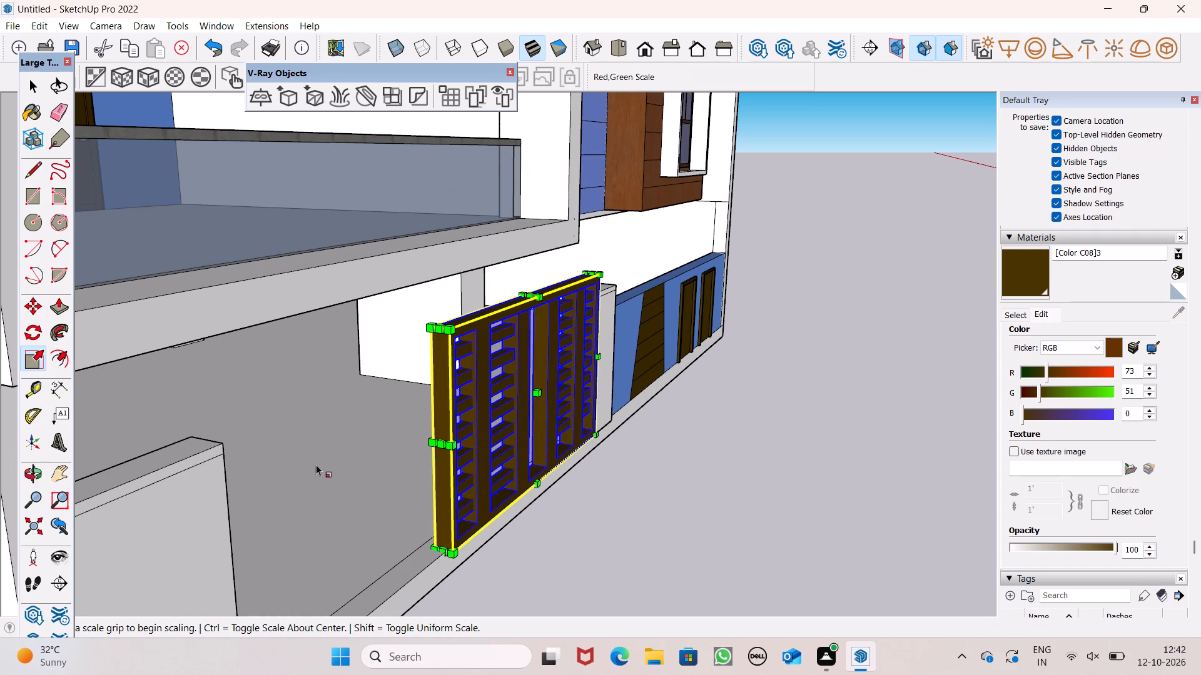
{"action": "left_click_drag", "start_coordinate": [440, 441], "coordinate": [236, 524]}
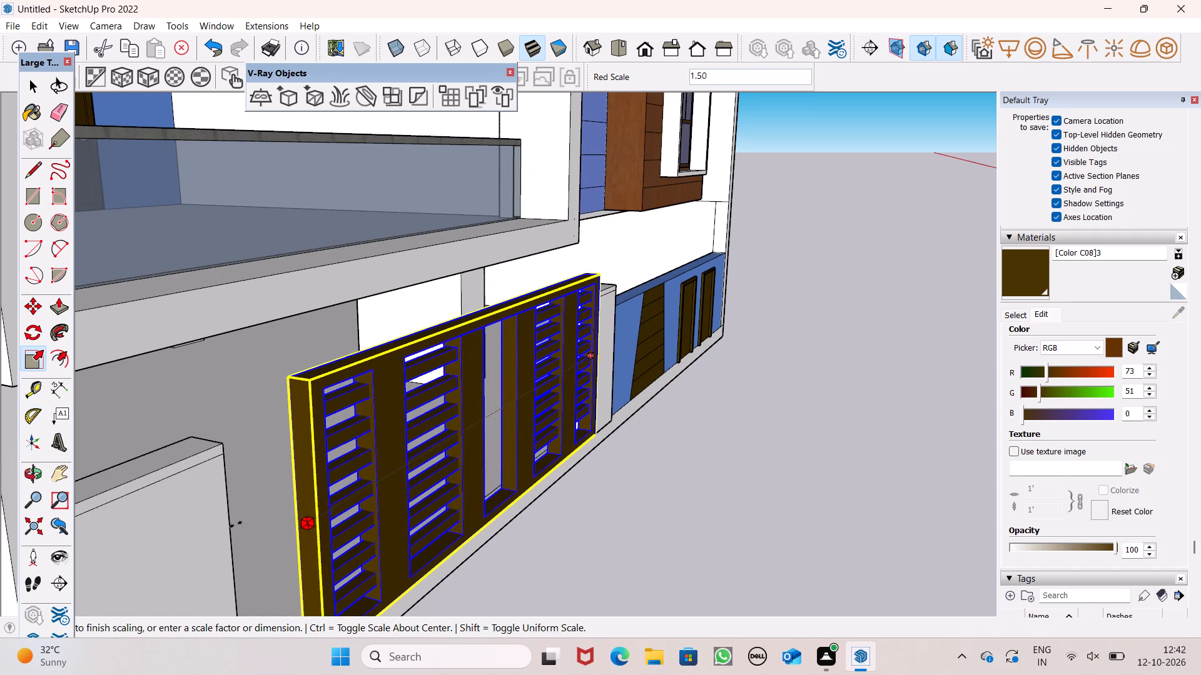
{"action": "left_click_drag", "start_coordinate": [236, 524], "coordinate": [215, 510]}
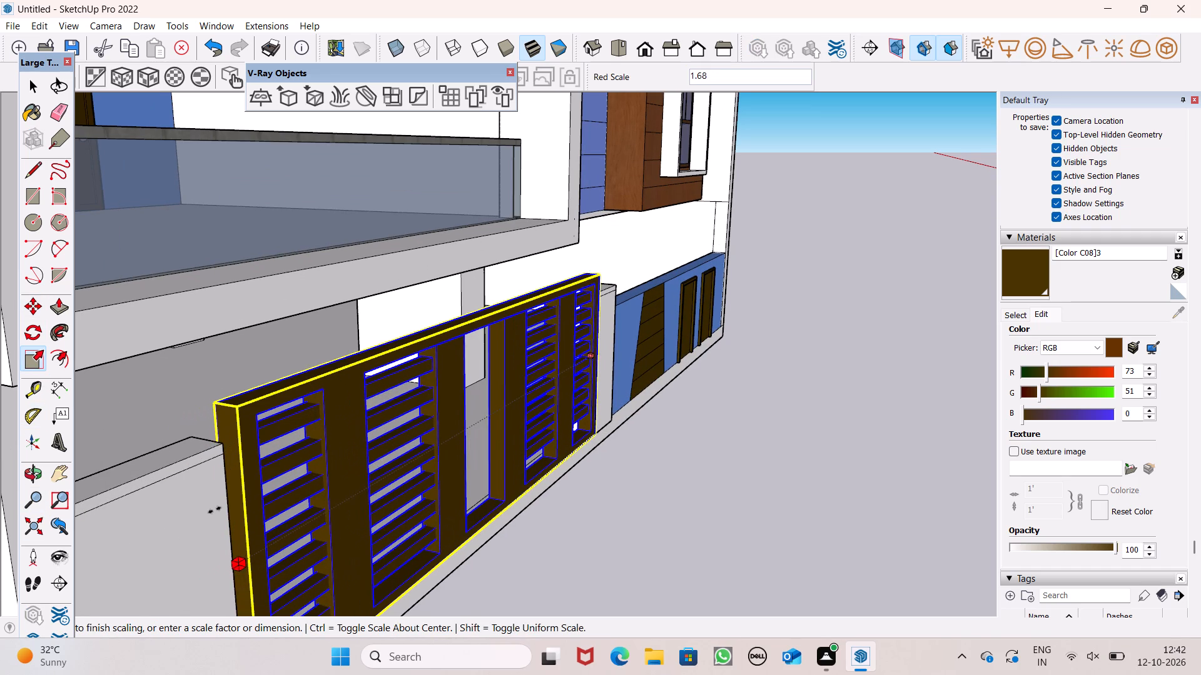
{"action": "left_click_drag", "start_coordinate": [215, 510], "coordinate": [215, 509]}
Widen the frame along the red axis by a further factor of about 1.02 to reach the outer corner wall.
{"action": "scroll", "coordinate": [263, 445], "scroll_direction": "down", "scroll_amount": 6}
{"action": "middle_click_drag", "start_coordinate": [275, 486], "coordinate": [208, 501]}
{"action": "scroll", "coordinate": [149, 540], "scroll_direction": "up", "scroll_amount": 2}
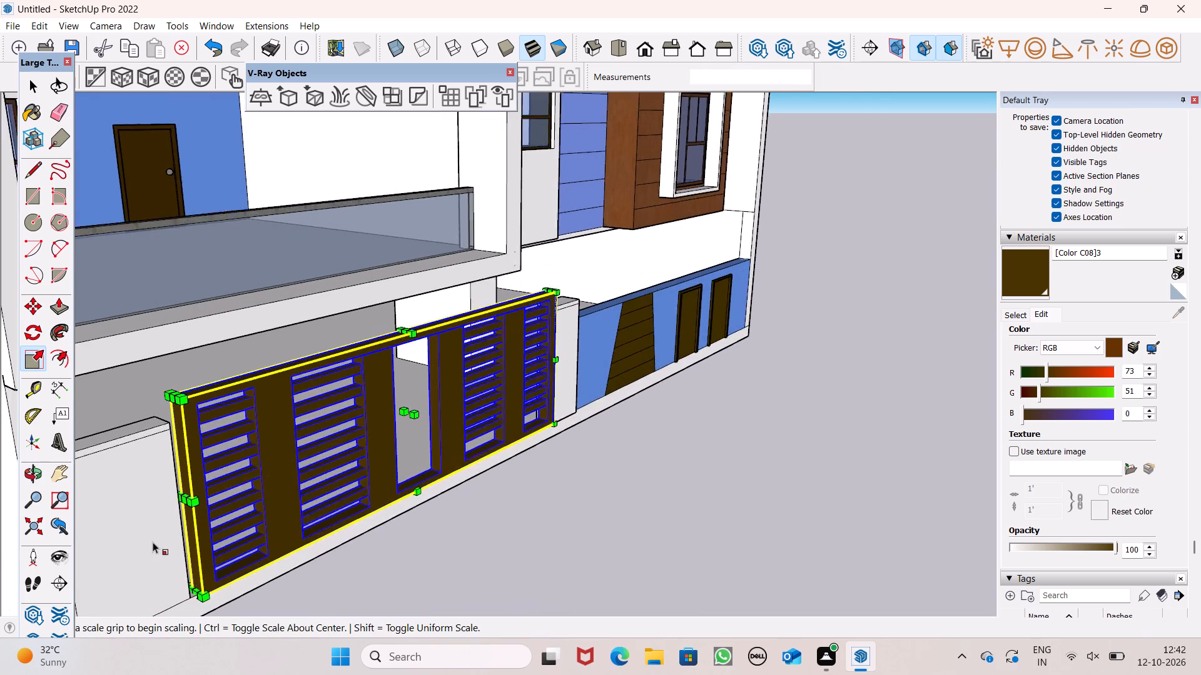
{"action": "scroll", "coordinate": [153, 542], "scroll_direction": "up", "scroll_amount": 5}
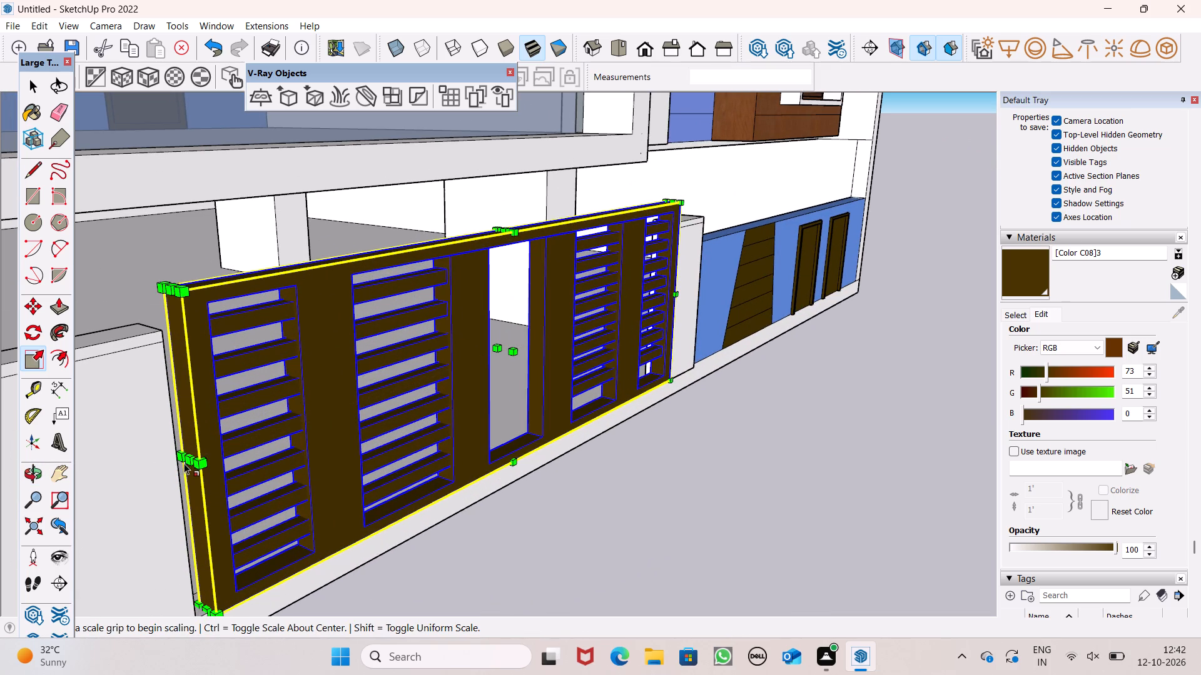
{"action": "left_click_drag", "start_coordinate": [190, 461], "coordinate": [177, 464]}
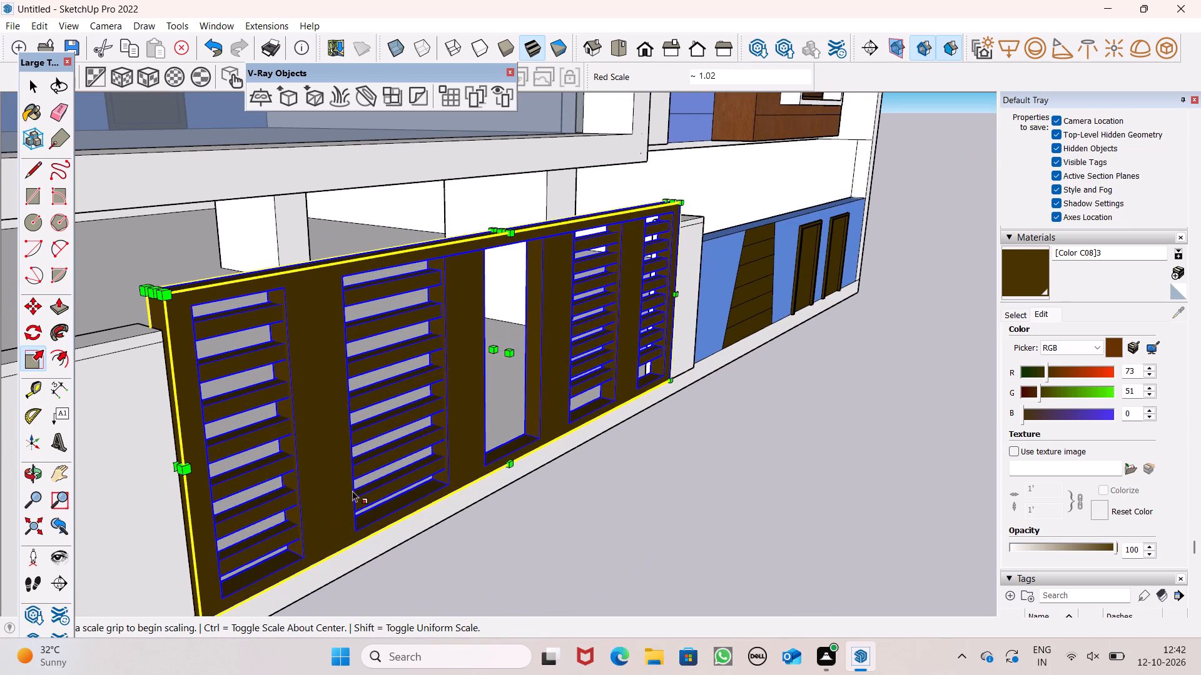
{"action": "scroll", "coordinate": [413, 497], "scroll_direction": "down", "scroll_amount": 4}
{"action": "key", "text": "space"}
{"action": "left_click", "coordinate": [554, 548]}
{"action": "scroll", "coordinate": [537, 547], "scroll_direction": "down", "scroll_amount": 3}
{"action": "middle_click_drag", "start_coordinate": [534, 546], "coordinate": [439, 567]}
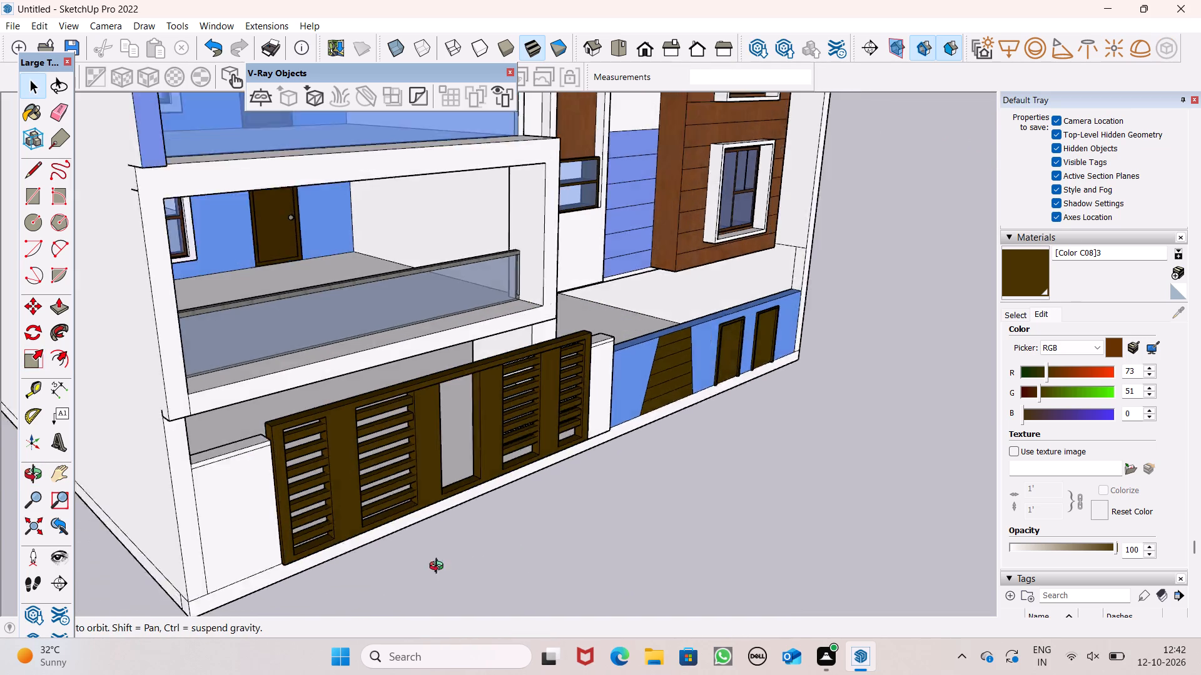
{"action": "middle_click_drag", "start_coordinate": [439, 567], "coordinate": [313, 584]}
Move the frame back from the slab's front edge by its own thickness, using its bottom corner at the pillar.
{"action": "scroll", "coordinate": [224, 537], "scroll_direction": "up", "scroll_amount": 8}
{"action": "left_click", "coordinate": [201, 444]}
{"action": "scroll", "coordinate": [201, 444], "scroll_direction": "down", "scroll_amount": 4}
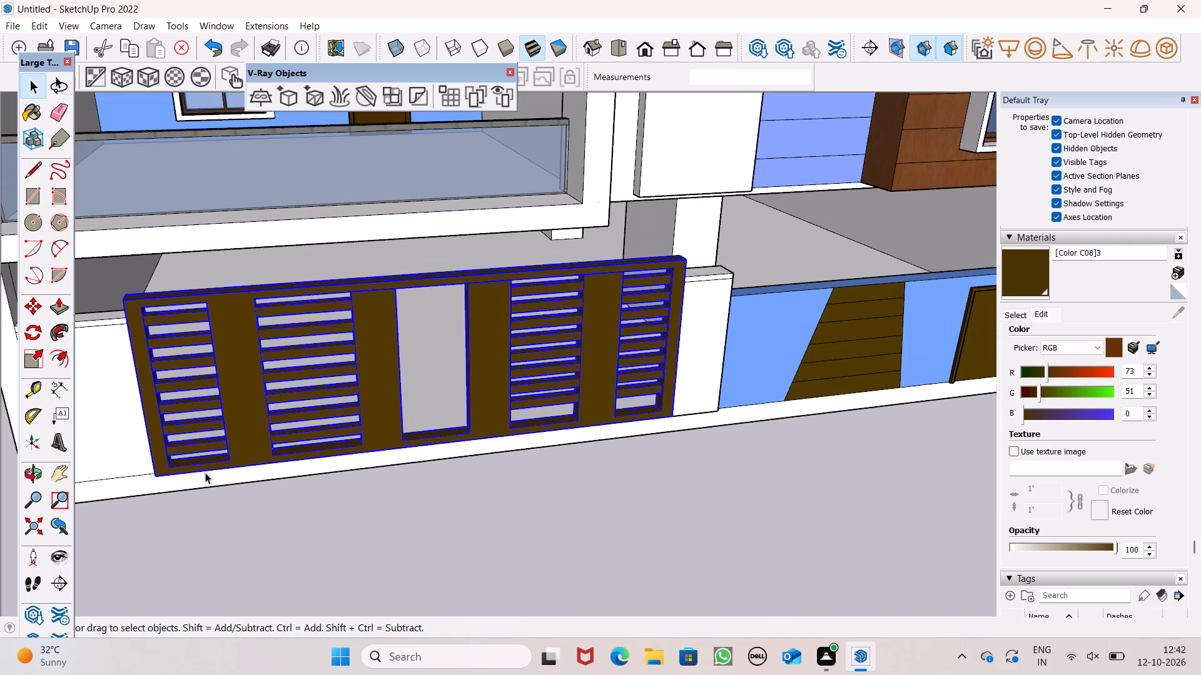
{"action": "key", "text": "m"}
{"action": "key", "text": "Return"}
{"action": "scroll", "coordinate": [622, 438], "scroll_direction": "up", "scroll_amount": 7}
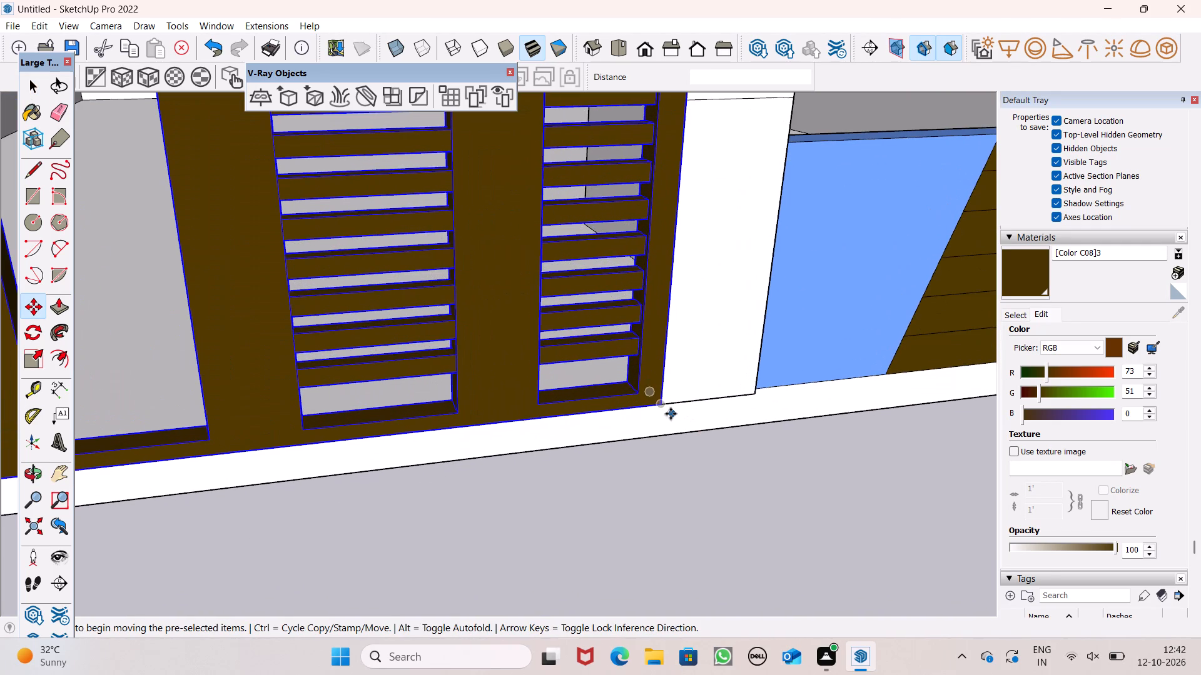
{"action": "left_click_drag", "start_coordinate": [659, 402], "coordinate": [654, 391]}
Shift the frame by about 2 5/8" within the ground-floor opening.
{"action": "scroll", "coordinate": [676, 372], "scroll_direction": "down", "scroll_amount": 13}
{"action": "scroll", "coordinate": [397, 426], "scroll_direction": "up", "scroll_amount": 3}
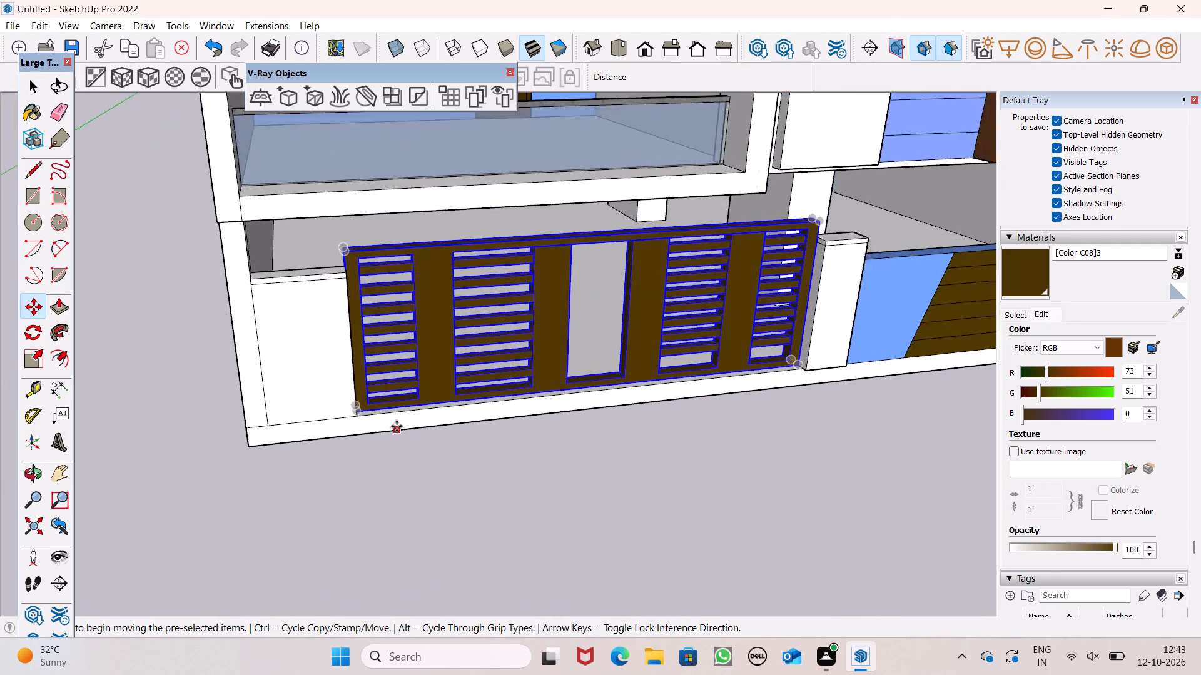
{"action": "scroll", "coordinate": [397, 426], "scroll_direction": "up", "scroll_amount": 4}
{"action": "left_click", "coordinate": [429, 504]}
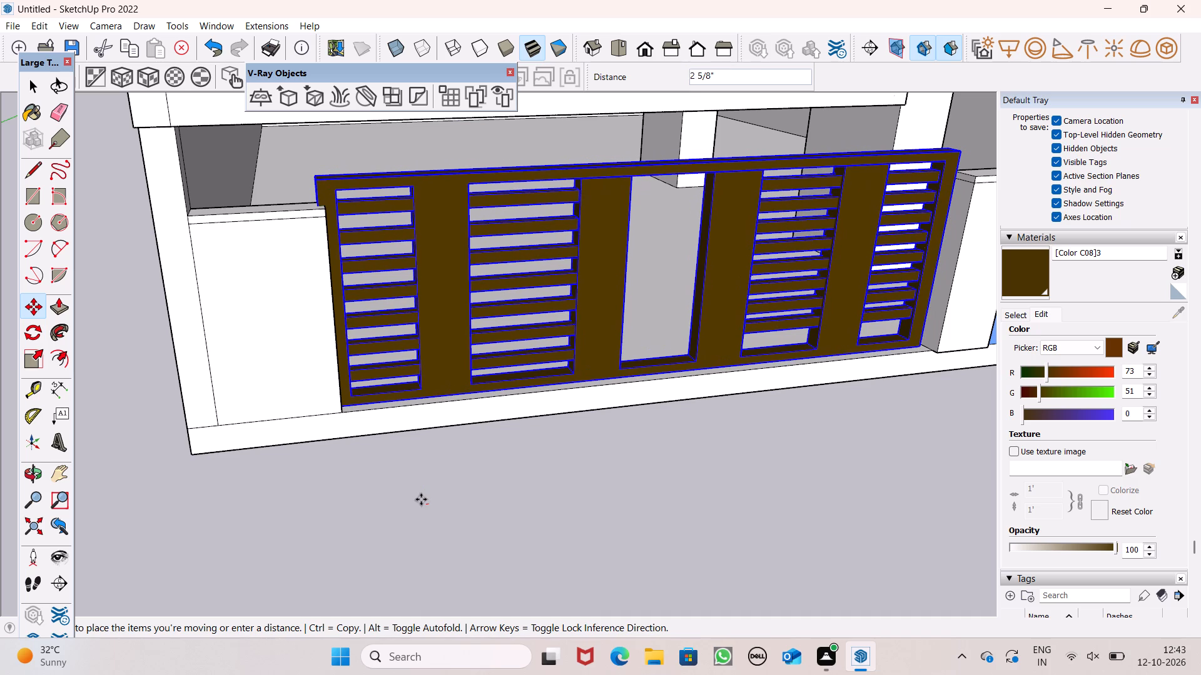
{"action": "left_click", "coordinate": [422, 499]}
{"action": "key", "text": "space"}
{"action": "key", "text": "space"}
{"action": "left_click", "coordinate": [425, 502]}
{"action": "scroll", "coordinate": [405, 441], "scroll_direction": "down", "scroll_amount": 6}
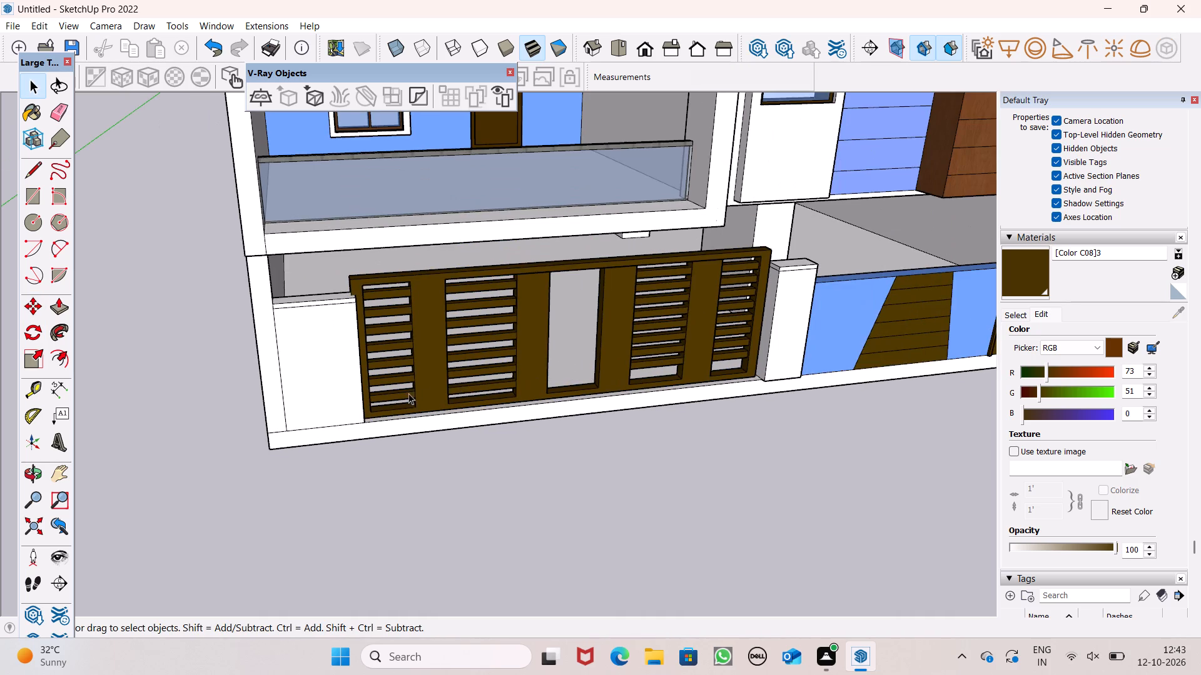
Scale the frame uniformly to about 0.93 from its upper corner at the outer corner wall.
{"action": "scroll", "coordinate": [422, 337], "scroll_direction": "up", "scroll_amount": 4}
{"action": "left_click", "coordinate": [422, 336]}
{"action": "left_click", "coordinate": [30, 350]}
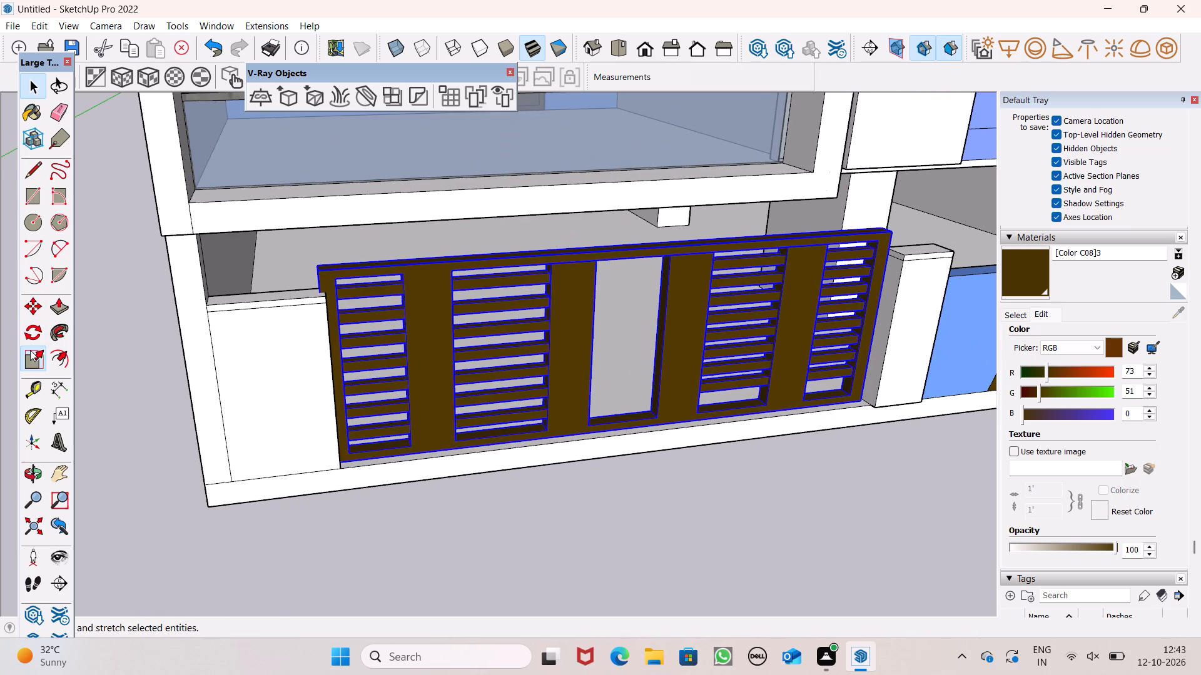
{"action": "left_click_drag", "start_coordinate": [321, 271], "coordinate": [355, 293]}
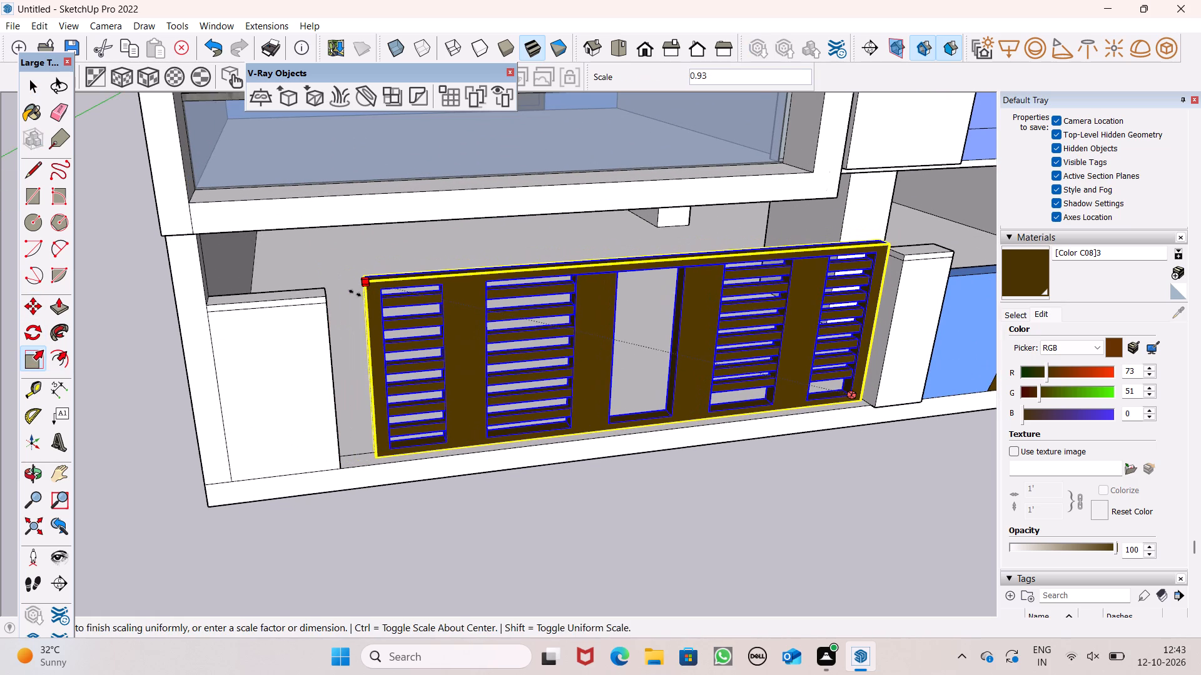
{"action": "left_click_drag", "start_coordinate": [355, 293], "coordinate": [355, 294]}
Stretch the frame along the red axis by about 1.04 towards the outer corner wall.
{"action": "middle_click_drag", "start_coordinate": [368, 385], "coordinate": [471, 395]}
{"action": "scroll", "coordinate": [389, 426], "scroll_direction": "up", "scroll_amount": 7}
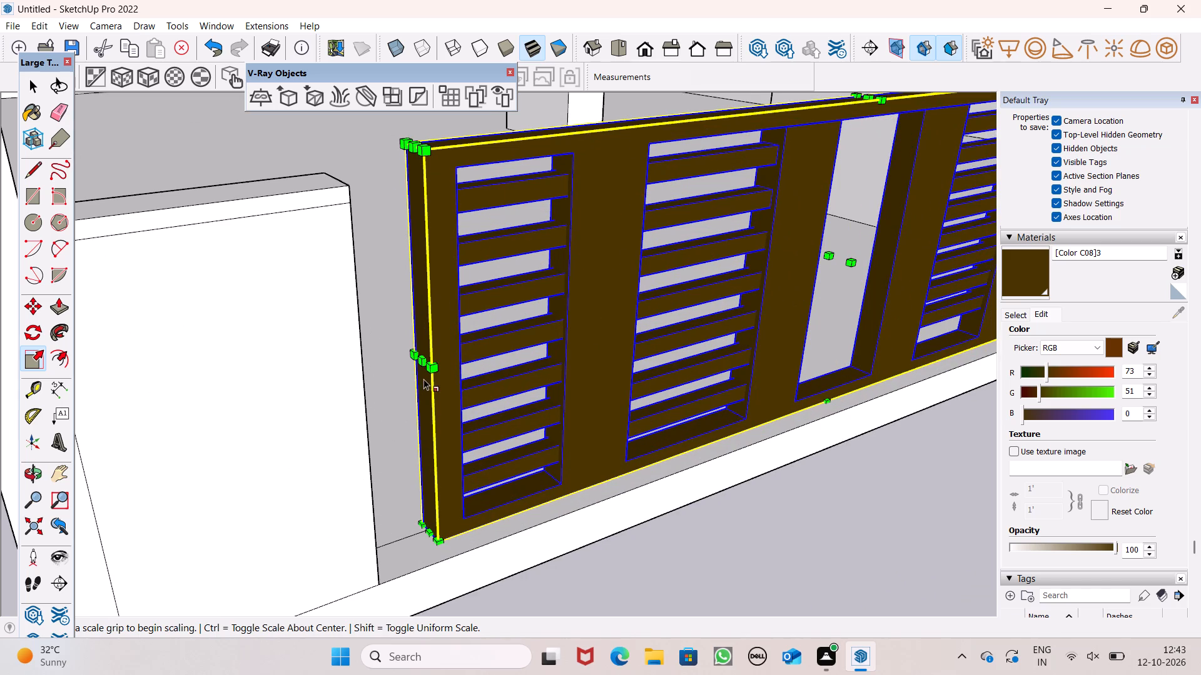
{"action": "left_click_drag", "start_coordinate": [421, 361], "coordinate": [374, 367]}
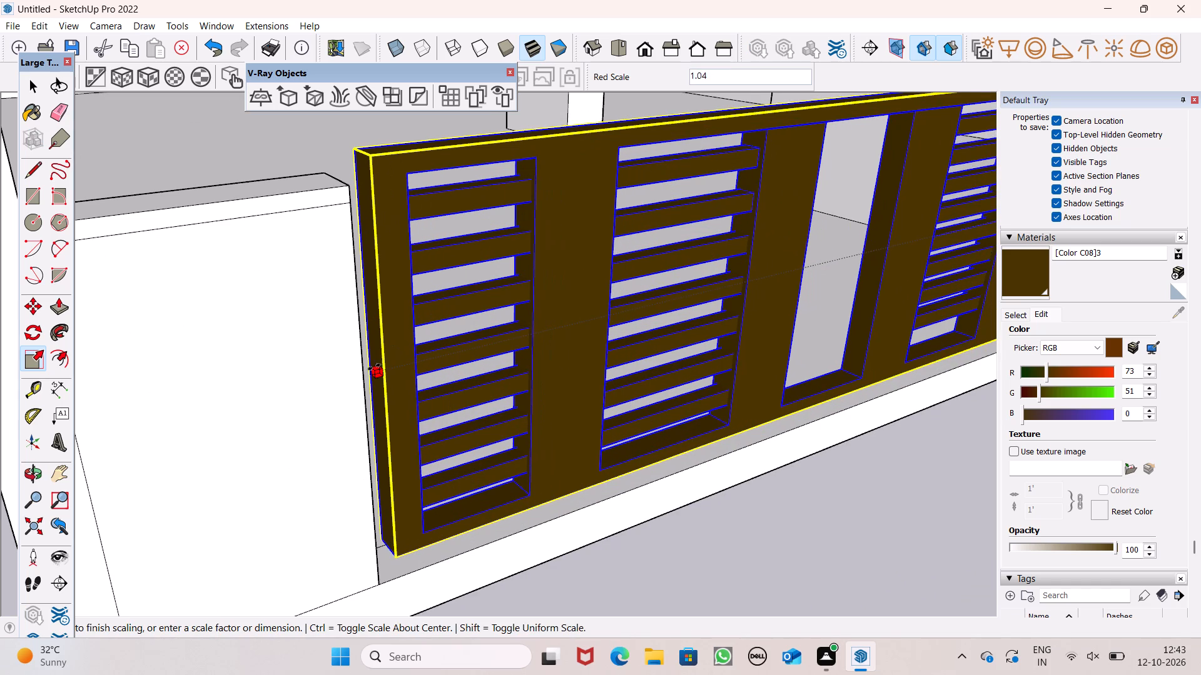
{"action": "left_click_drag", "start_coordinate": [374, 367], "coordinate": [368, 371]}
Stretch the frame's end slightly along the red axis until it closes the remaining gap to the outer corner wall.
{"action": "middle_click_drag", "start_coordinate": [390, 420], "coordinate": [301, 442]}
{"action": "scroll", "coordinate": [365, 371], "scroll_direction": "up", "scroll_amount": 5}
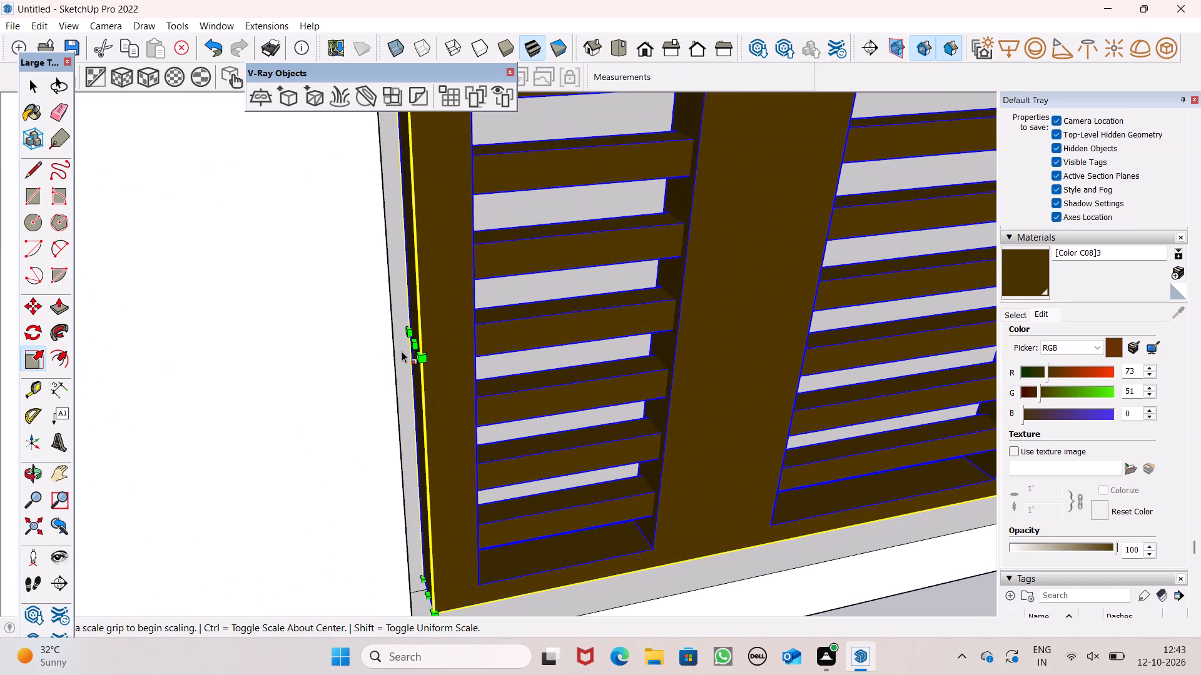
{"action": "left_click_drag", "start_coordinate": [412, 348], "coordinate": [400, 348]}
{"action": "scroll", "coordinate": [331, 340], "scroll_direction": "down", "scroll_amount": 7}
{"action": "middle_click_drag", "start_coordinate": [406, 367], "coordinate": [338, 361]}
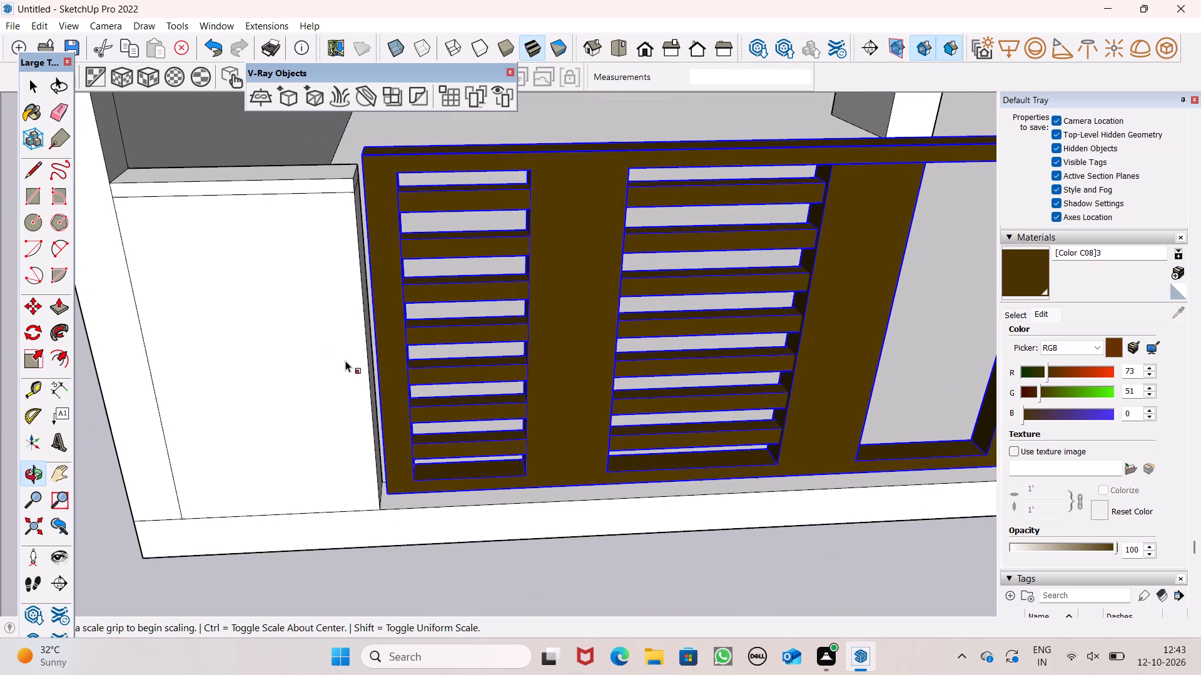
{"action": "scroll", "coordinate": [373, 356], "scroll_direction": "up", "scroll_amount": 6}
{"action": "middle_click_drag", "start_coordinate": [383, 356], "coordinate": [420, 356]}
{"action": "scroll", "coordinate": [395, 336], "scroll_direction": "up", "scroll_amount": 2}
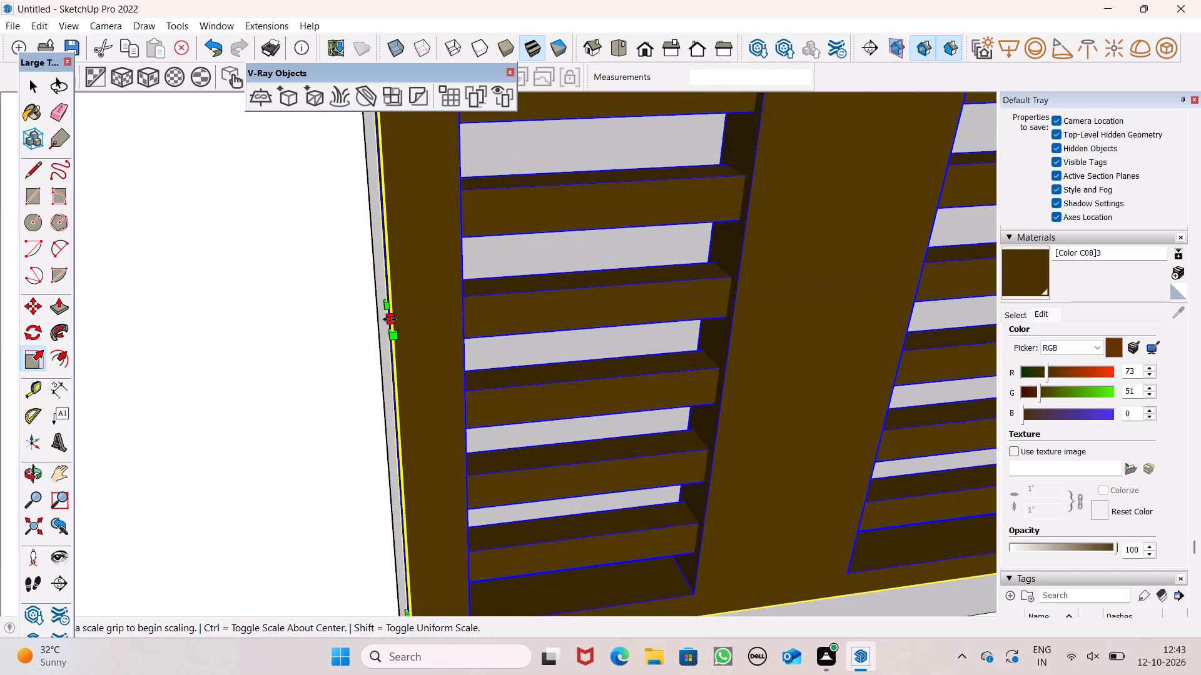
{"action": "left_click_drag", "start_coordinate": [390, 319], "coordinate": [378, 325]}
{"action": "scroll", "coordinate": [467, 300], "scroll_direction": "down", "scroll_amount": 12}
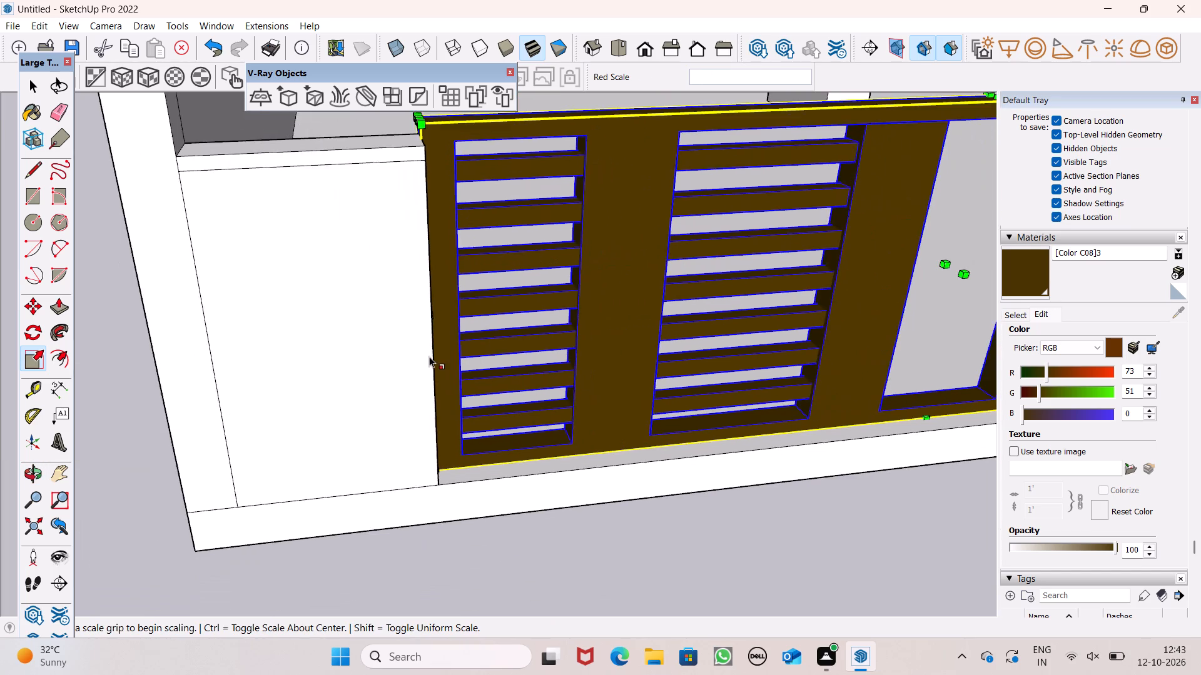
{"action": "scroll", "coordinate": [429, 356], "scroll_direction": "down", "scroll_amount": 4}
{"action": "key", "text": "space"}
{"action": "scroll", "coordinate": [542, 446], "scroll_direction": "down", "scroll_amount": 5}
{"action": "middle_click_drag", "start_coordinate": [677, 456], "coordinate": [617, 406]}
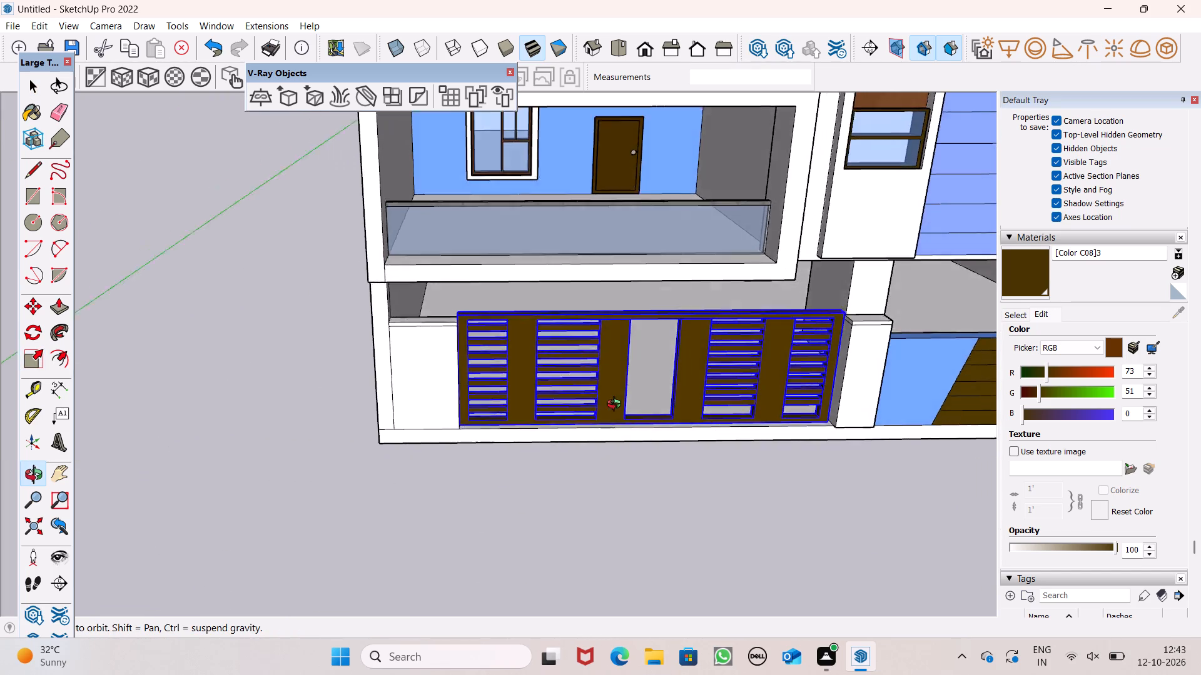
Scale the slatted frame down along the blue axis from its top until it sits slightly below the tops of the adjoining wall and pillar.
{"action": "middle_click_drag", "start_coordinate": [617, 406], "coordinate": [581, 352]}
{"action": "left_click", "coordinate": [555, 327]}
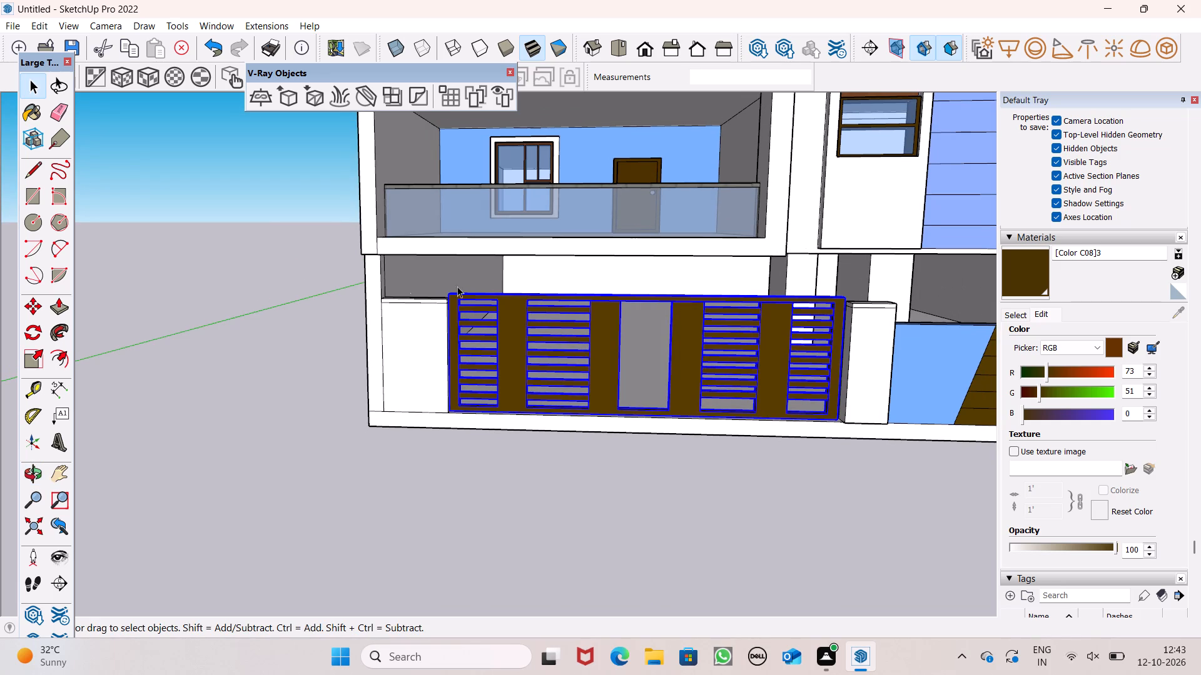
{"action": "left_click", "coordinate": [38, 362]}
{"action": "middle_click_drag", "start_coordinate": [588, 263], "coordinate": [640, 341]}
{"action": "scroll", "coordinate": [588, 267], "scroll_direction": "up", "scroll_amount": 1}
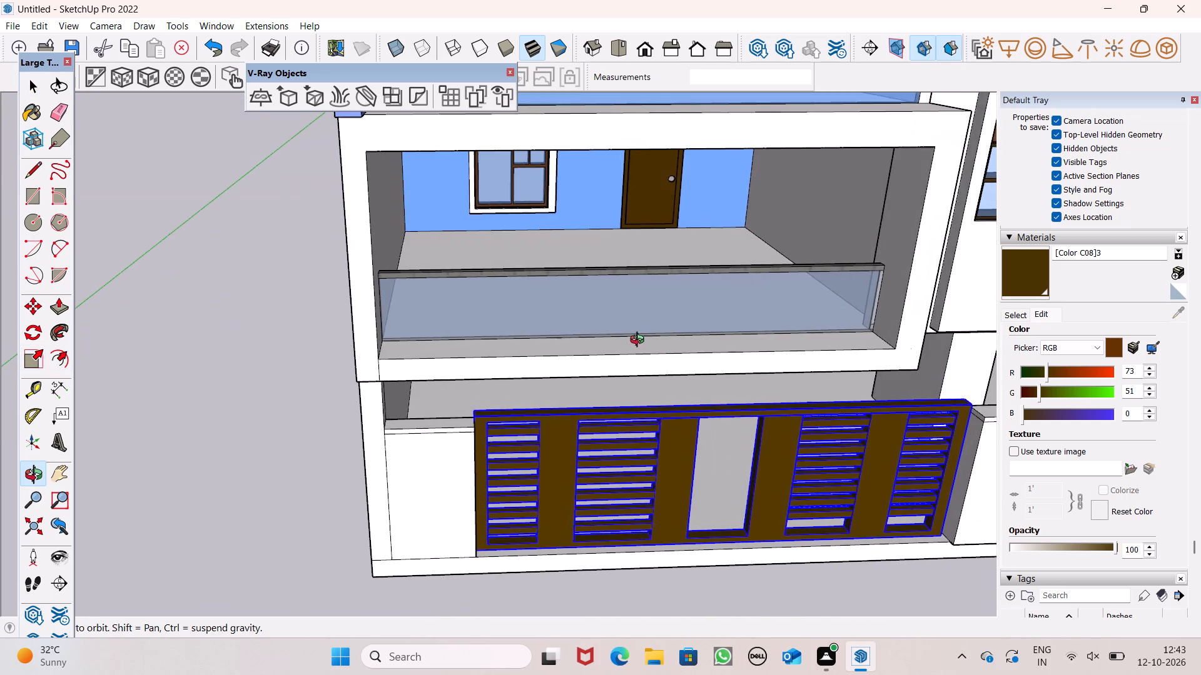
{"action": "middle_click_drag", "start_coordinate": [640, 341], "coordinate": [641, 341]}
{"action": "scroll", "coordinate": [720, 361], "scroll_direction": "up", "scroll_amount": 8}
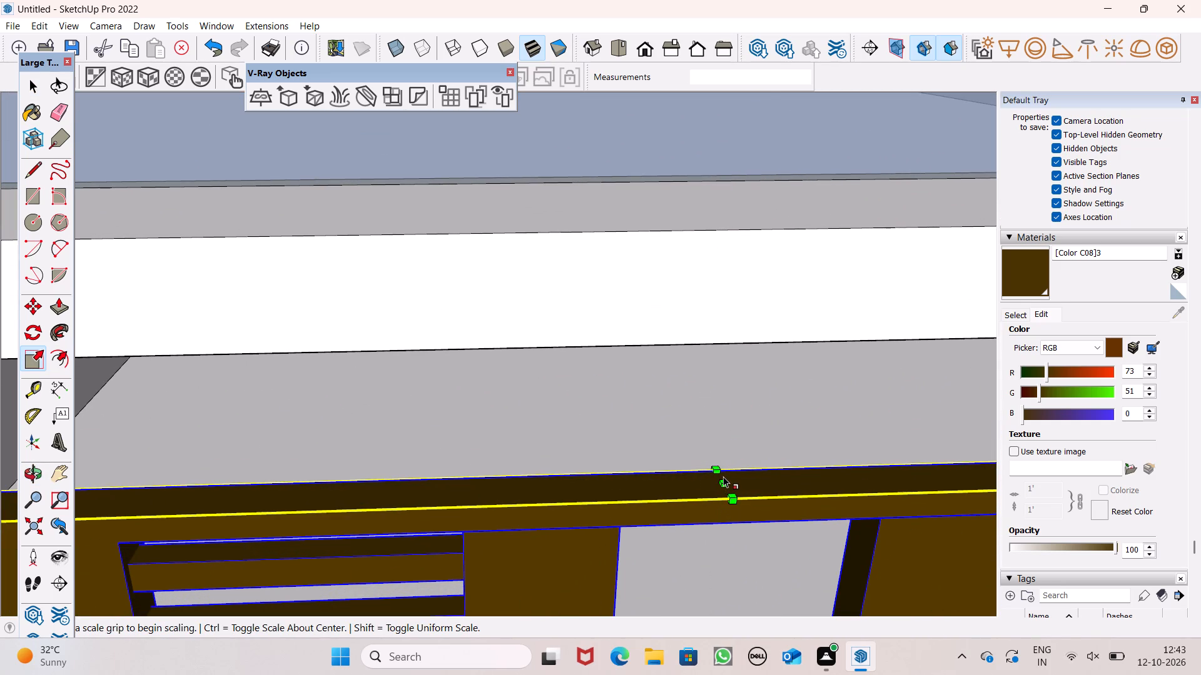
{"action": "left_click_drag", "start_coordinate": [721, 481], "coordinate": [707, 557]}
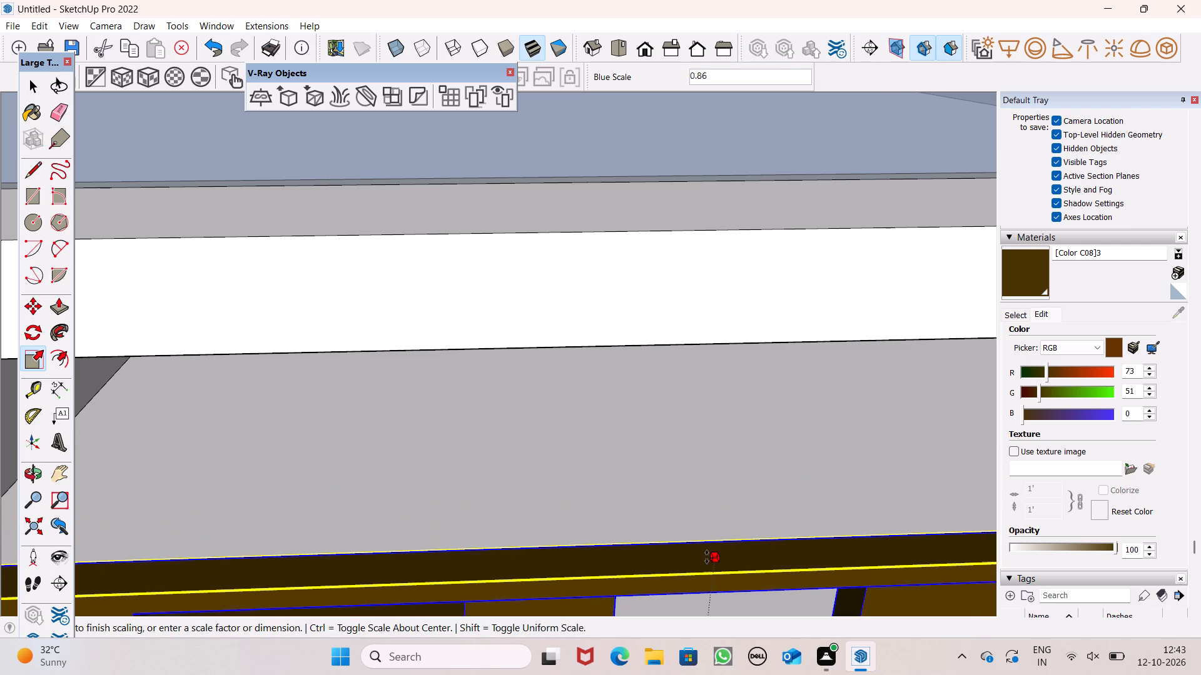
{"action": "left_click_drag", "start_coordinate": [707, 557], "coordinate": [700, 572]}
{"action": "scroll", "coordinate": [669, 468], "scroll_direction": "down", "scroll_amount": 13}
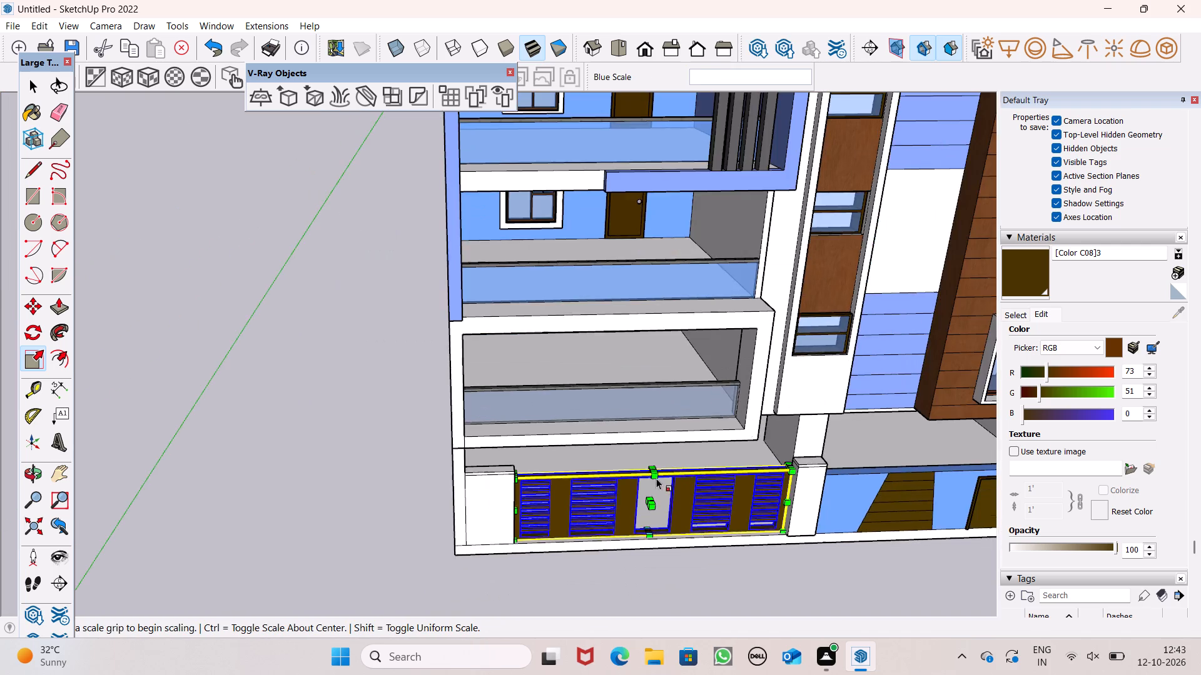
{"action": "middle_click_drag", "start_coordinate": [695, 526], "coordinate": [674, 417]}
{"action": "scroll", "coordinate": [674, 417], "scroll_direction": "up", "scroll_amount": 1}
{"action": "key", "text": "space"}
{"action": "key", "text": "space"}
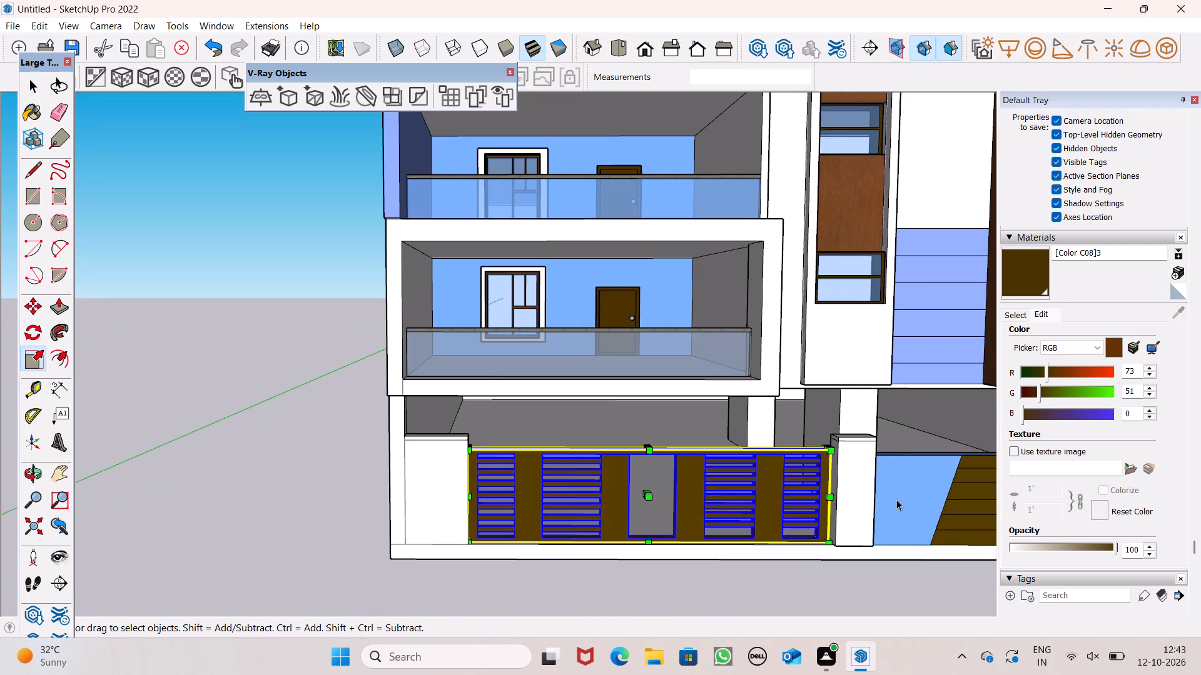
{"action": "left_click_drag", "start_coordinate": [572, 576], "coordinate": [571, 568]}
Paint the front, gate-side face and cap of the pillar between the gate and the low blue wall with dark brown [Color C08]3.
{"action": "scroll", "coordinate": [564, 507], "scroll_direction": "down", "scroll_amount": 5}
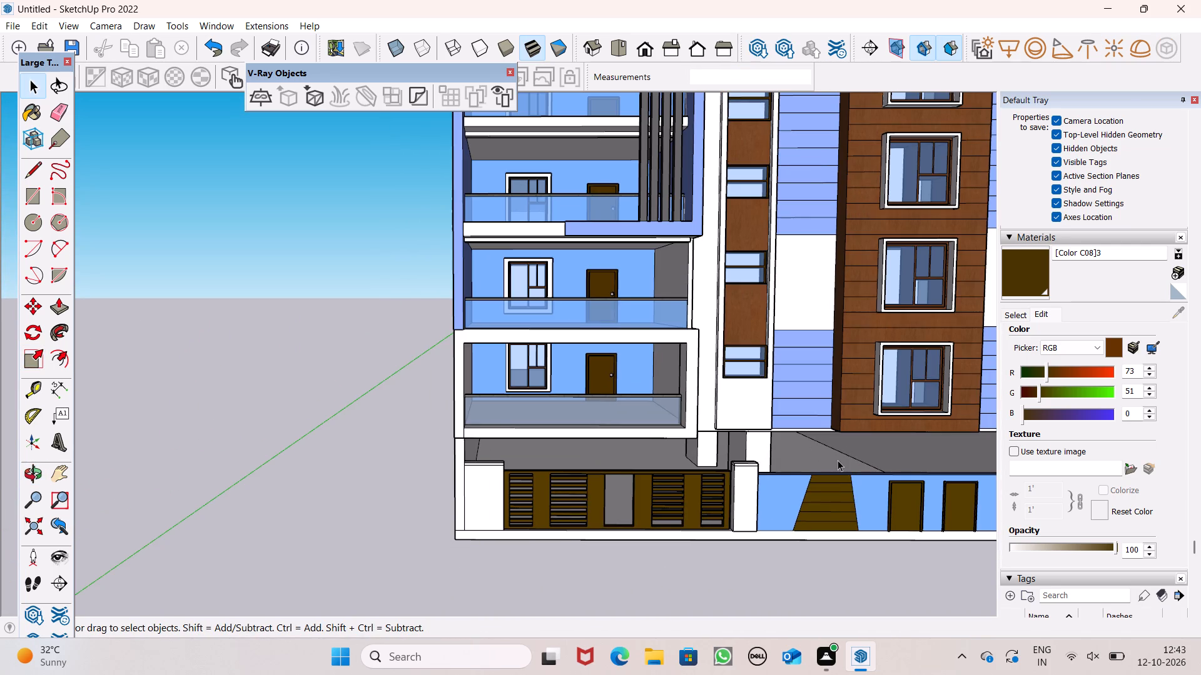
{"action": "scroll", "coordinate": [838, 460], "scroll_direction": "up", "scroll_amount": 3}
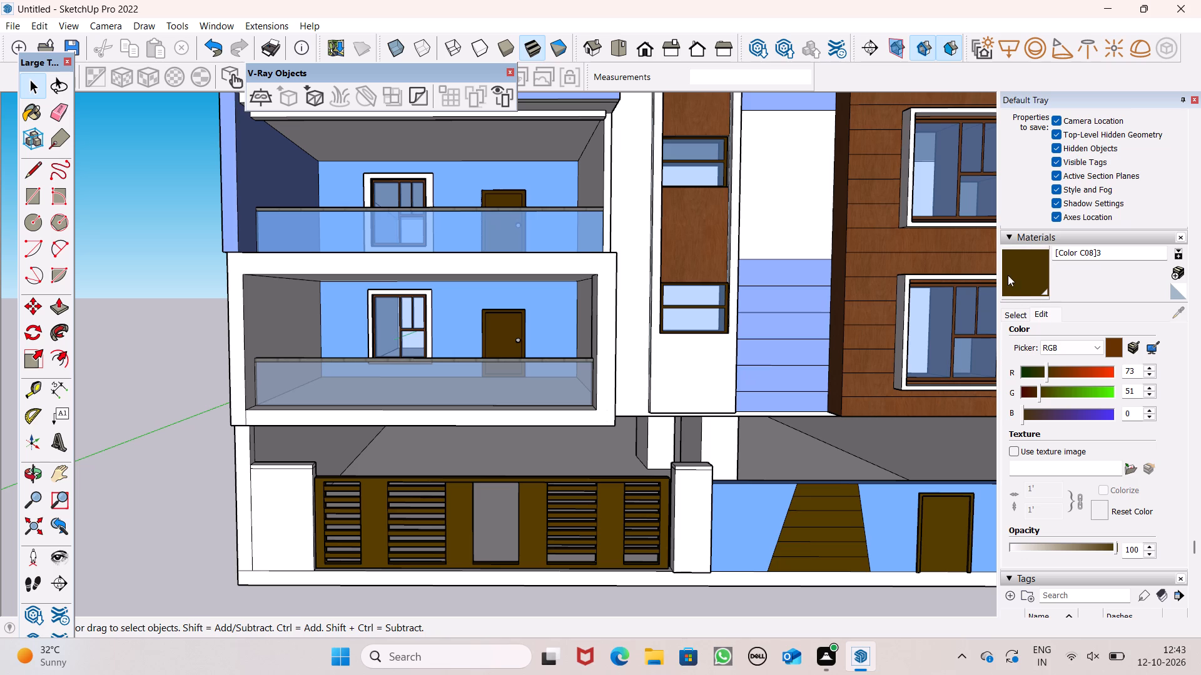
{"action": "left_click", "coordinate": [1006, 269]}
{"action": "scroll", "coordinate": [798, 397], "scroll_direction": "up", "scroll_amount": 5}
{"action": "left_click", "coordinate": [580, 522]}
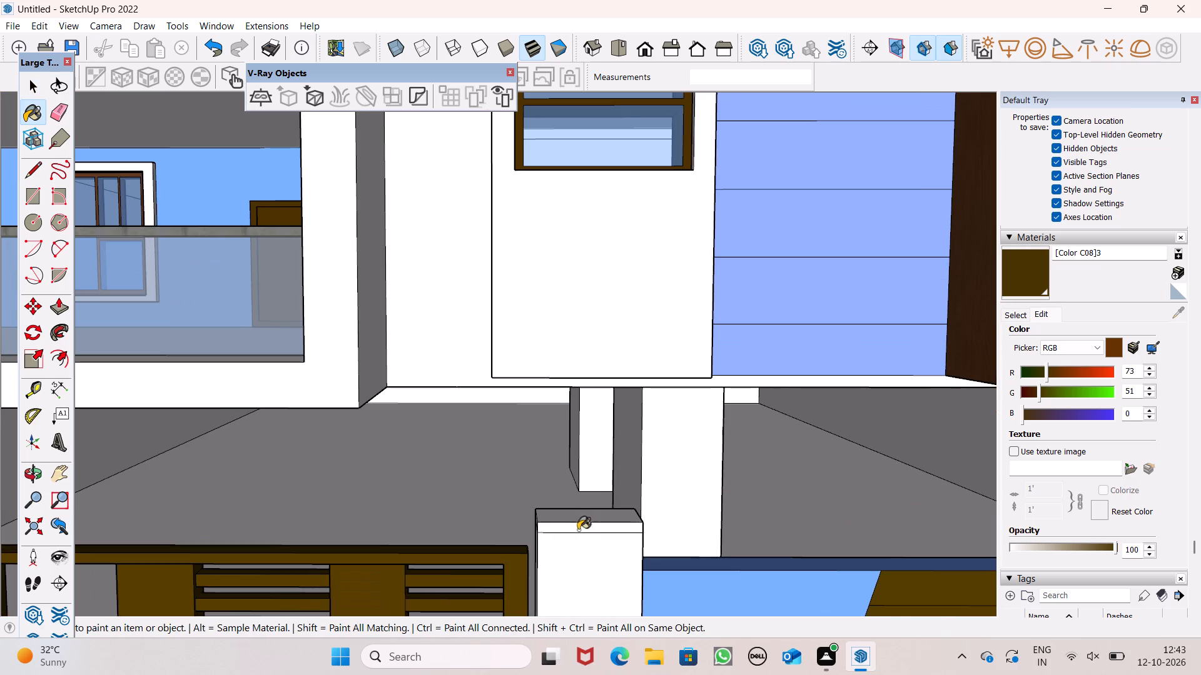
{"action": "scroll", "coordinate": [565, 555], "scroll_direction": "up", "scroll_amount": 1}
{"action": "middle_click_drag", "start_coordinate": [565, 554], "coordinate": [622, 536]}
{"action": "left_click", "coordinate": [622, 538]}
{"action": "scroll", "coordinate": [599, 539], "scroll_direction": "up", "scroll_amount": 1}
{"action": "middle_click_drag", "start_coordinate": [601, 539], "coordinate": [654, 542]}
{"action": "scroll", "coordinate": [605, 532], "scroll_direction": "up", "scroll_amount": 3}
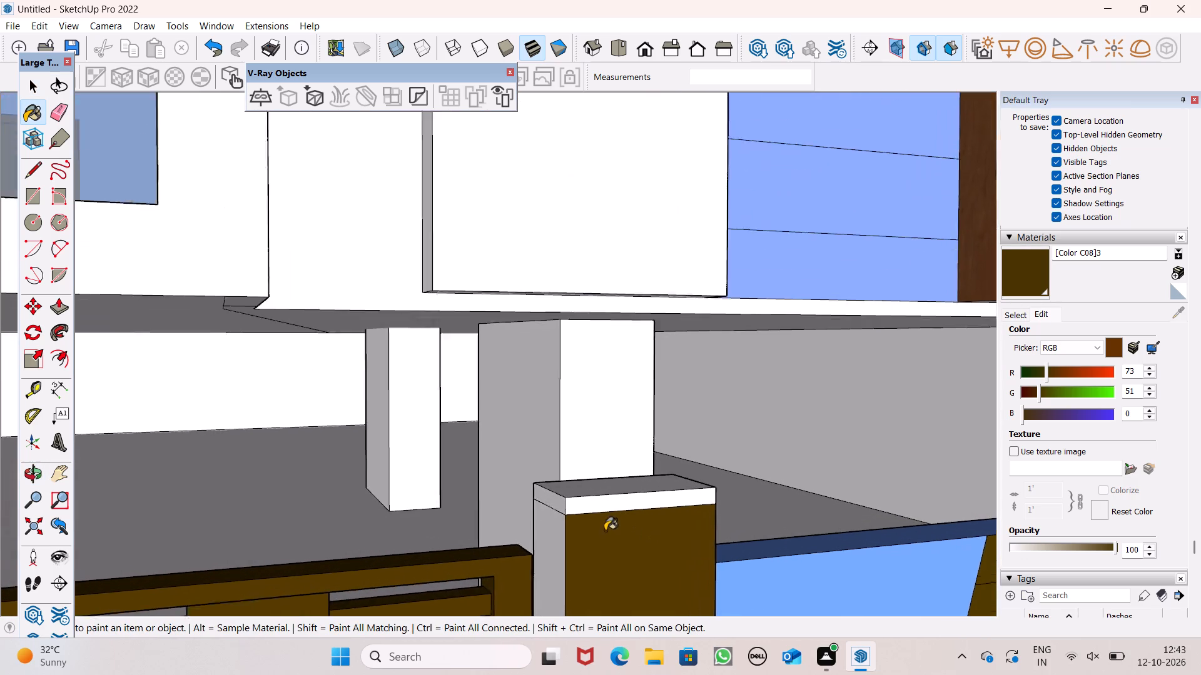
{"action": "scroll", "coordinate": [605, 531], "scroll_direction": "up", "scroll_amount": 3}
{"action": "left_click", "coordinate": [598, 498]}
{"action": "left_click", "coordinate": [523, 494]}
{"action": "left_click", "coordinate": [569, 474]}
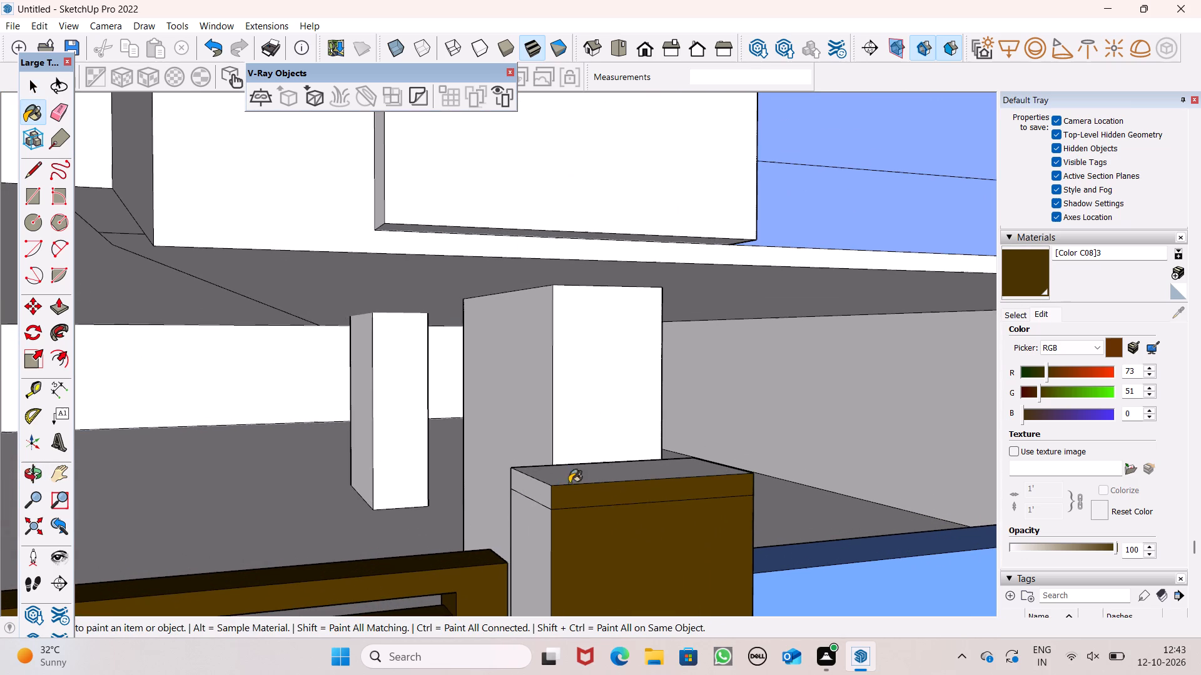
{"action": "left_click", "coordinate": [522, 550]}
Paint the pillar's opposite side, above and beside the low blue wall, and its cap edge in the same dark brown.
{"action": "scroll", "coordinate": [560, 480], "scroll_direction": "down", "scroll_amount": 10}
{"action": "scroll", "coordinate": [730, 376], "scroll_direction": "down", "scroll_amount": 5}
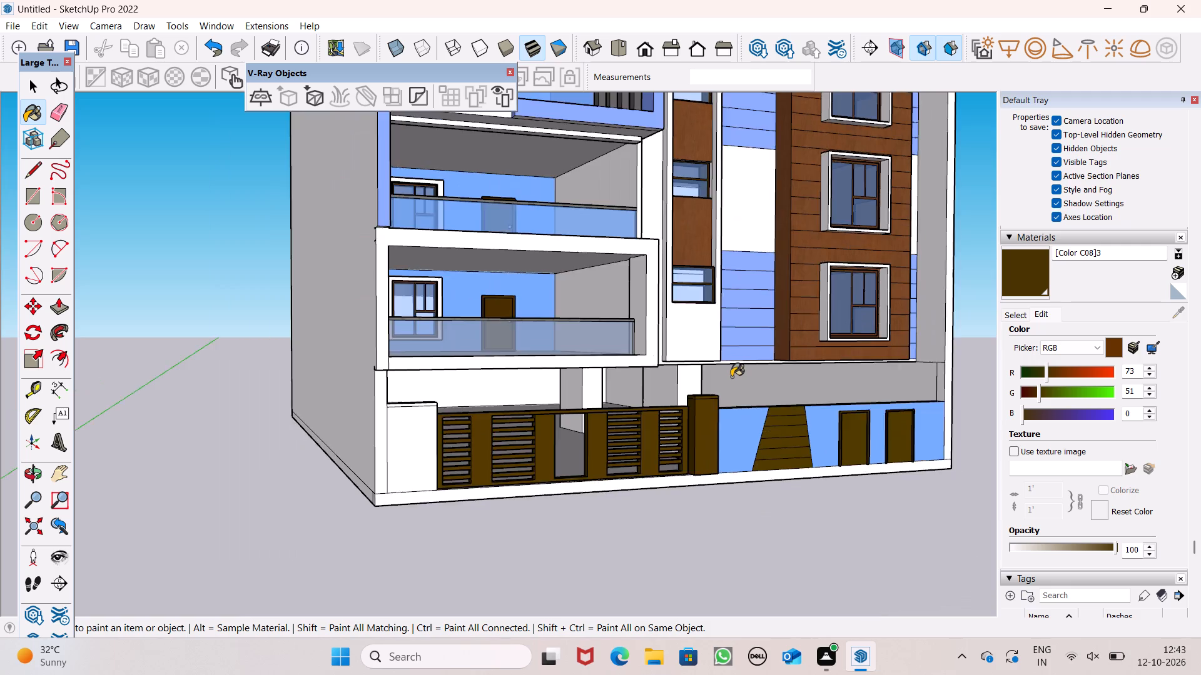
{"action": "scroll", "coordinate": [731, 377], "scroll_direction": "down", "scroll_amount": 3}
{"action": "middle_click_drag", "start_coordinate": [765, 427], "coordinate": [347, 458]}
{"action": "scroll", "coordinate": [383, 402], "scroll_direction": "up", "scroll_amount": 7}
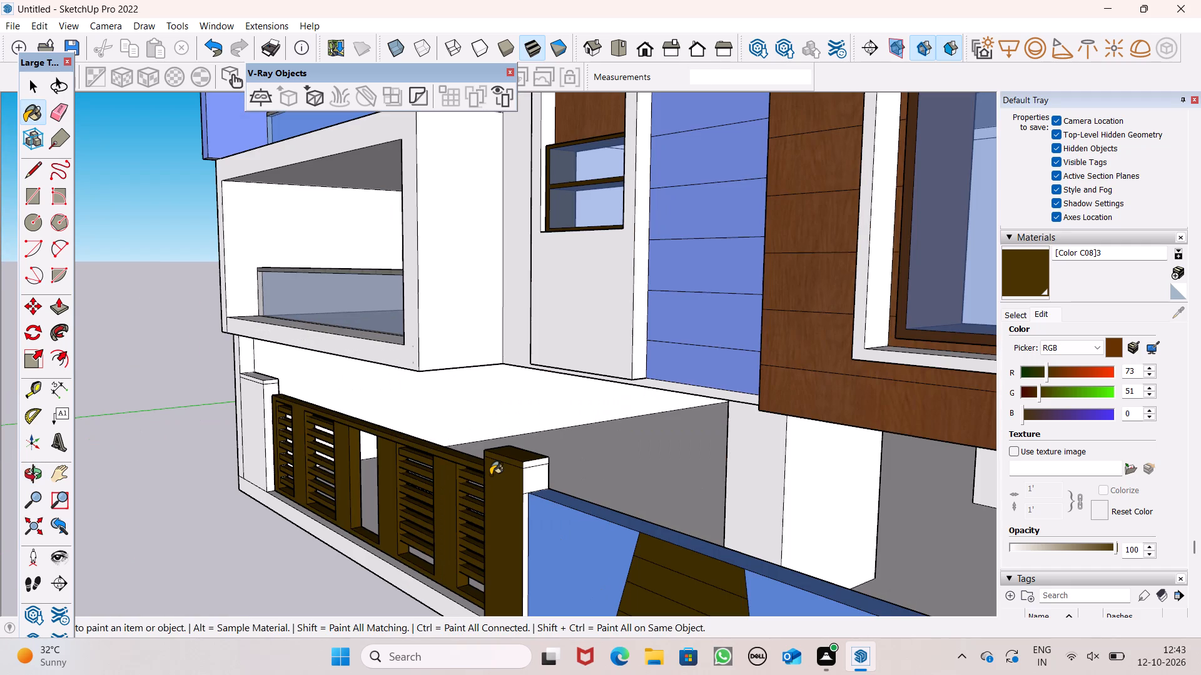
{"action": "scroll", "coordinate": [543, 489], "scroll_direction": "up", "scroll_amount": 8}
{"action": "left_click", "coordinate": [567, 458]}
{"action": "left_click", "coordinate": [572, 479]}
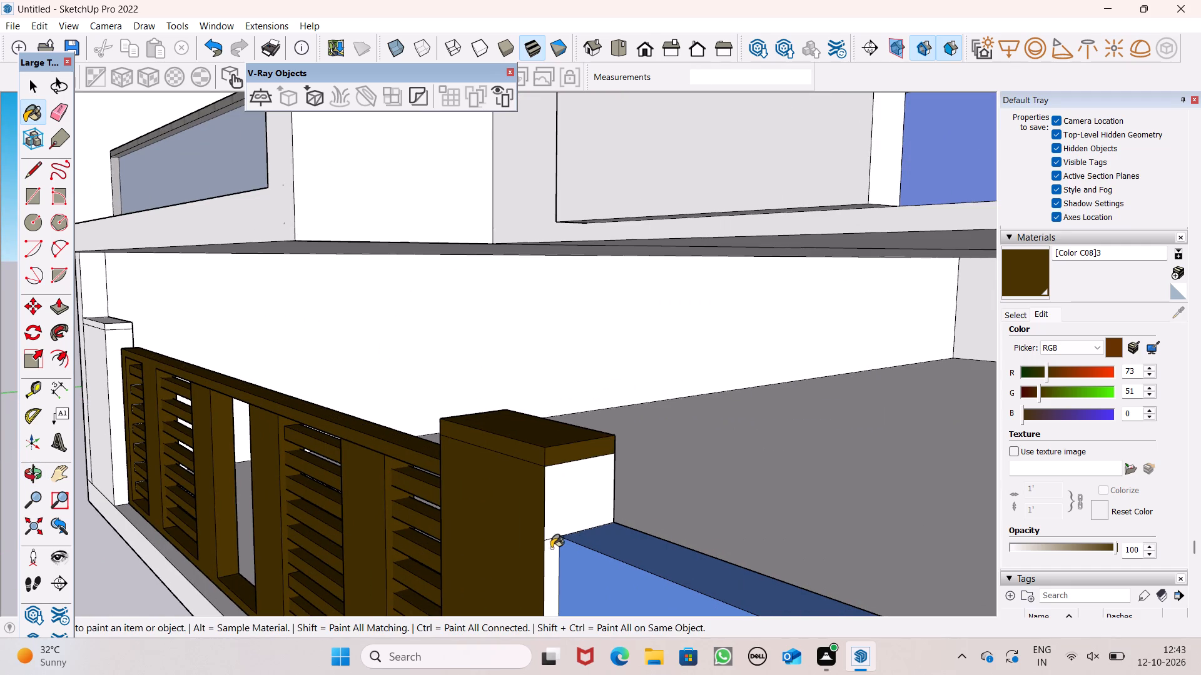
{"action": "left_click", "coordinate": [554, 556]}
Paint the outer corner wall's end face beside the gate, including its cap edge, with dark brown [Color C08]3.
{"action": "middle_click_drag", "start_coordinate": [638, 481], "coordinate": [510, 513]}
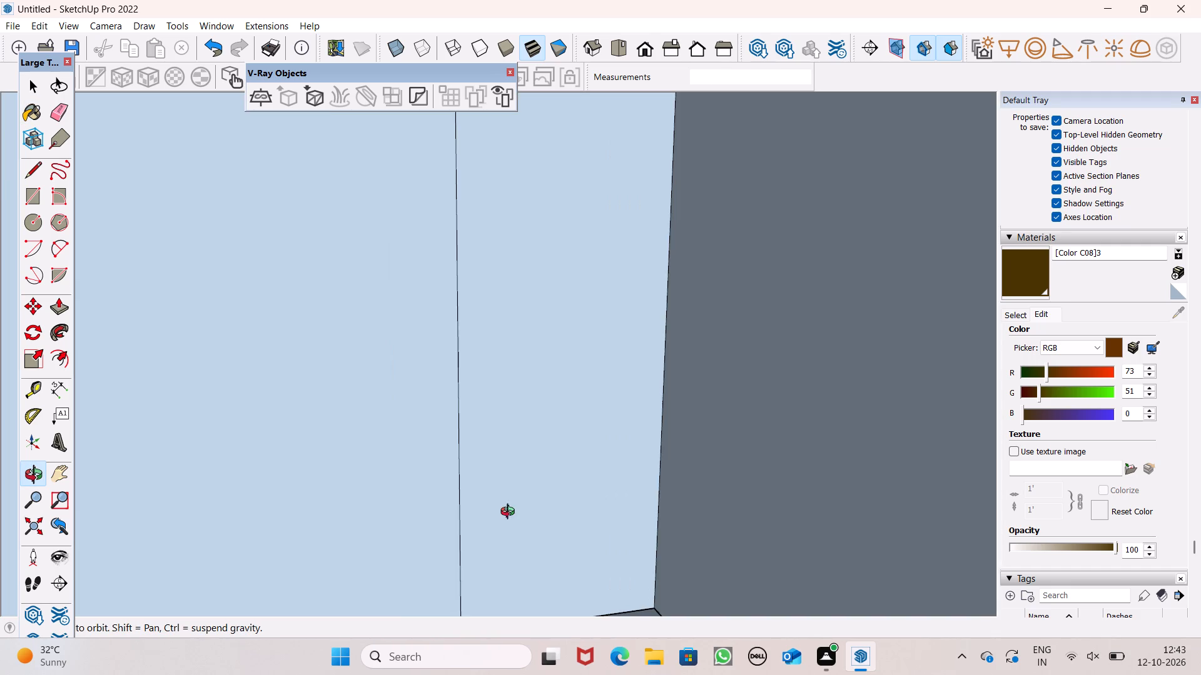
{"action": "middle_click_drag", "start_coordinate": [510, 513], "coordinate": [542, 504]}
{"action": "scroll", "coordinate": [493, 525], "scroll_direction": "up", "scroll_amount": 7}
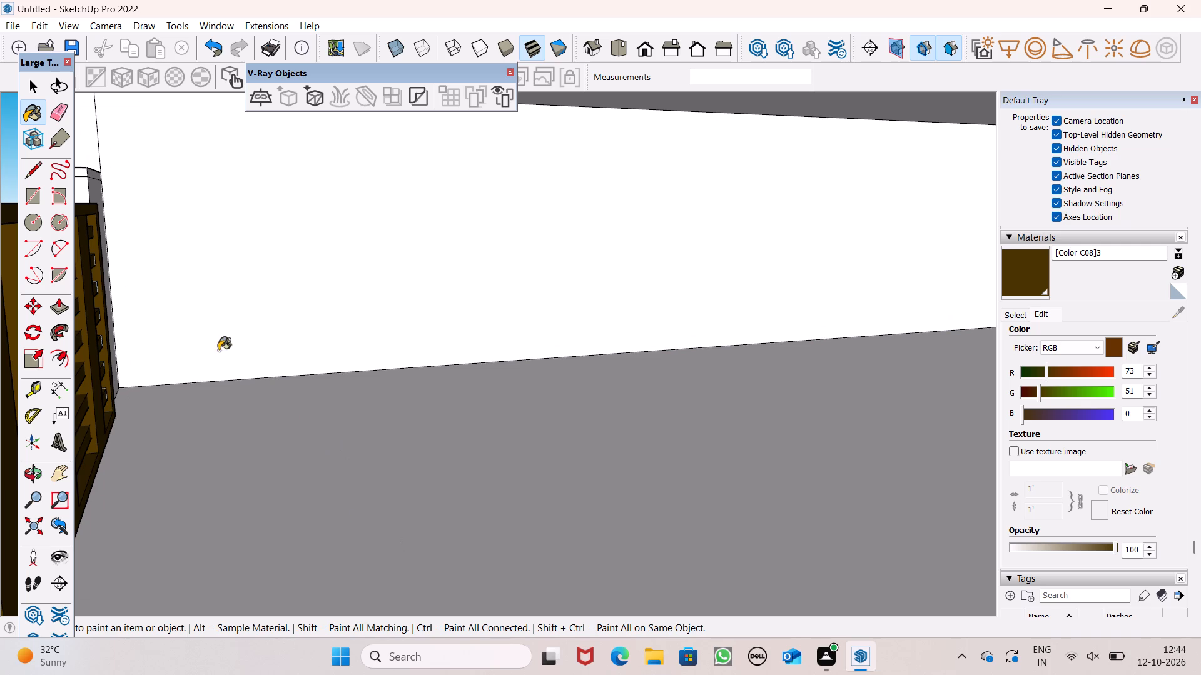
{"action": "scroll", "coordinate": [108, 168], "scroll_direction": "up", "scroll_amount": 7}
{"action": "left_click", "coordinate": [84, 179]}
{"action": "left_click_drag", "start_coordinate": [94, 192], "coordinate": [88, 197]}
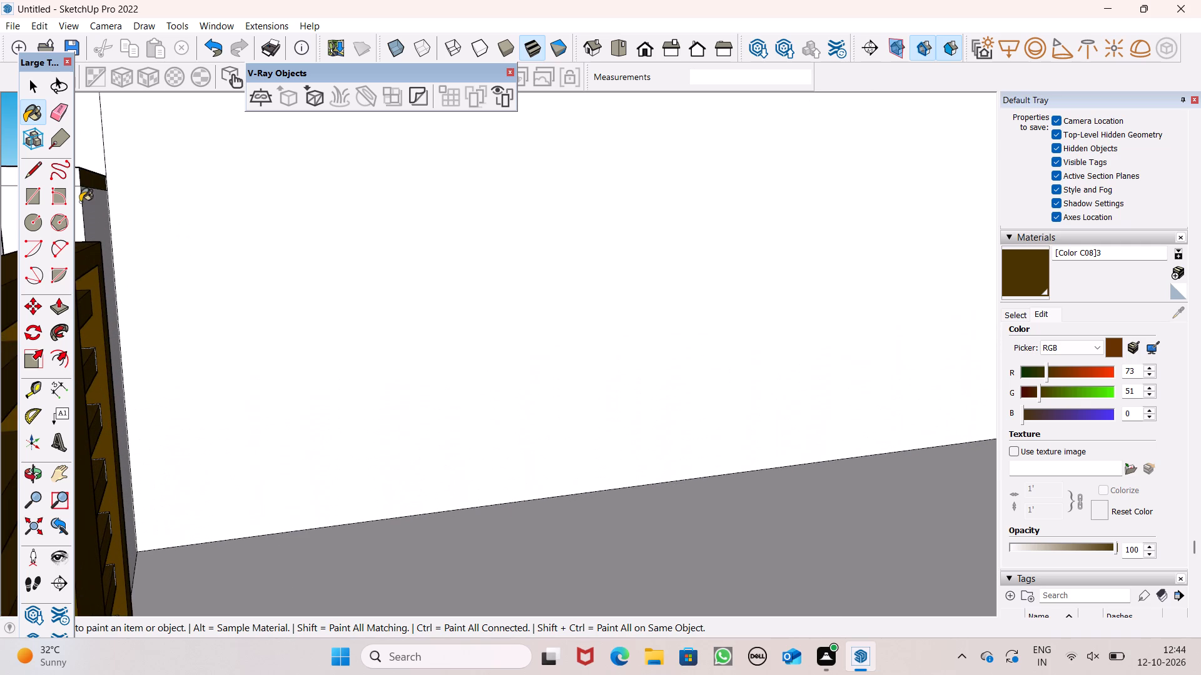
{"action": "left_click", "coordinate": [78, 202]}
{"action": "left_click", "coordinate": [78, 171]}
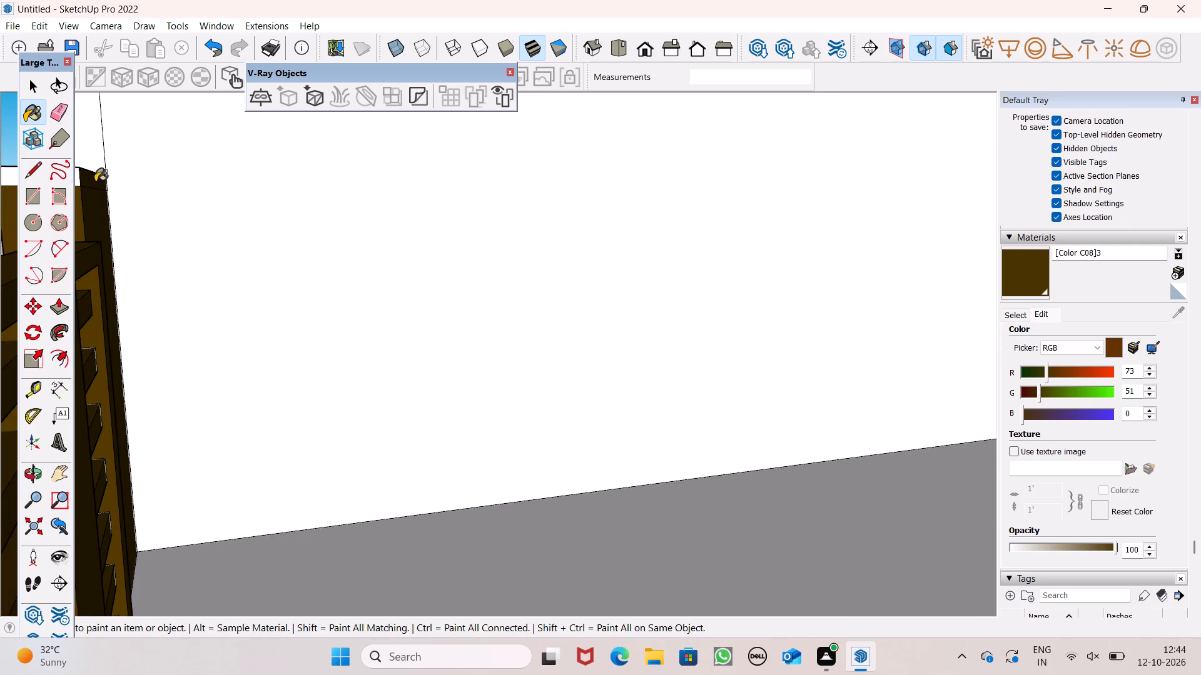
{"action": "left_click", "coordinate": [78, 182]}
{"action": "scroll", "coordinate": [190, 182], "scroll_direction": "down", "scroll_amount": 10}
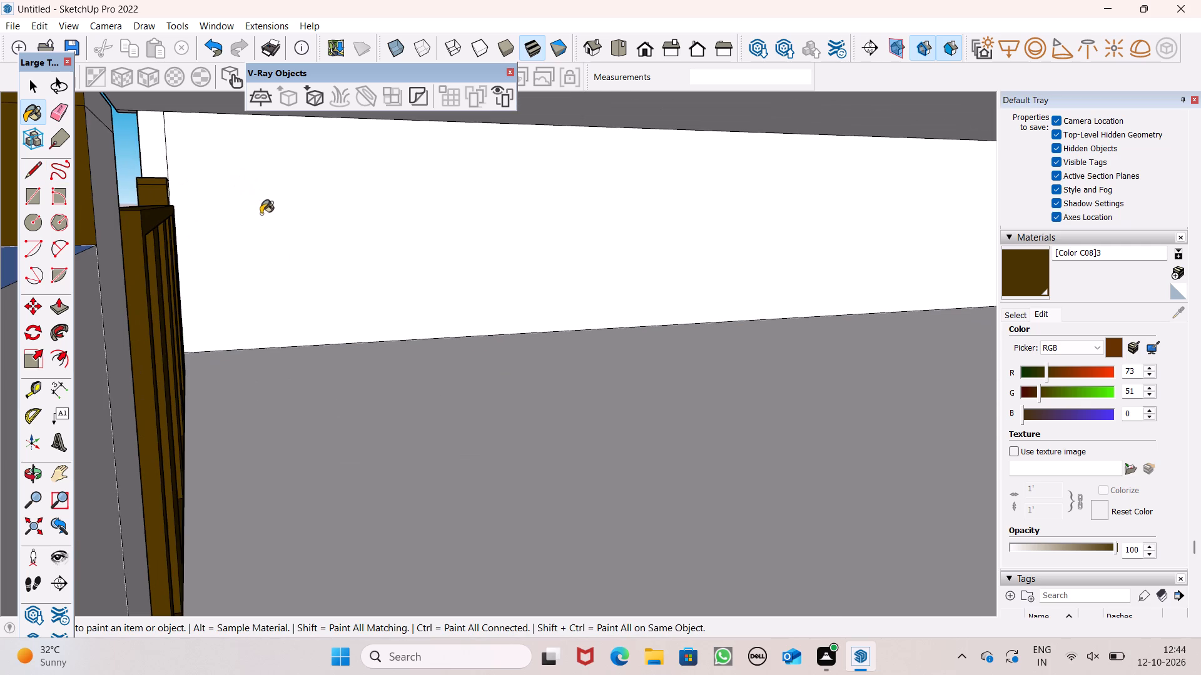
{"action": "scroll", "coordinate": [155, 140], "scroll_direction": "up", "scroll_amount": 3}
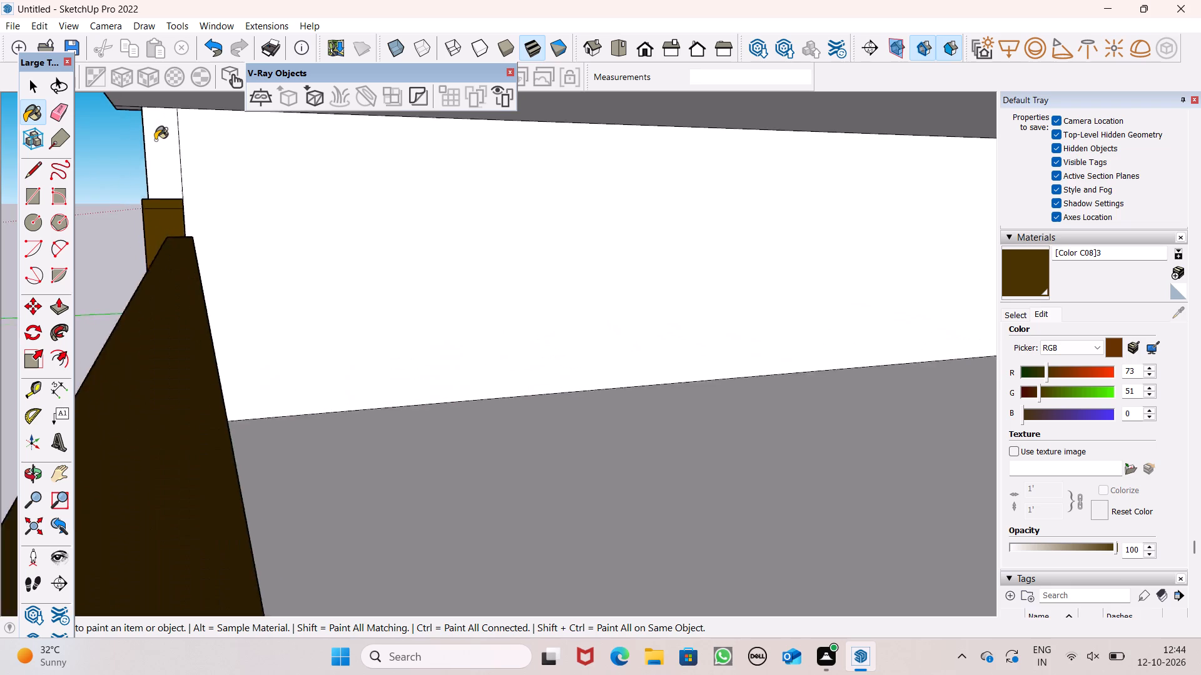
{"action": "scroll", "coordinate": [155, 140], "scroll_direction": "up", "scroll_amount": 3}
{"action": "scroll", "coordinate": [121, 154], "scroll_direction": "down", "scroll_amount": 4}
{"action": "scroll", "coordinate": [111, 166], "scroll_direction": "up", "scroll_amount": 1}
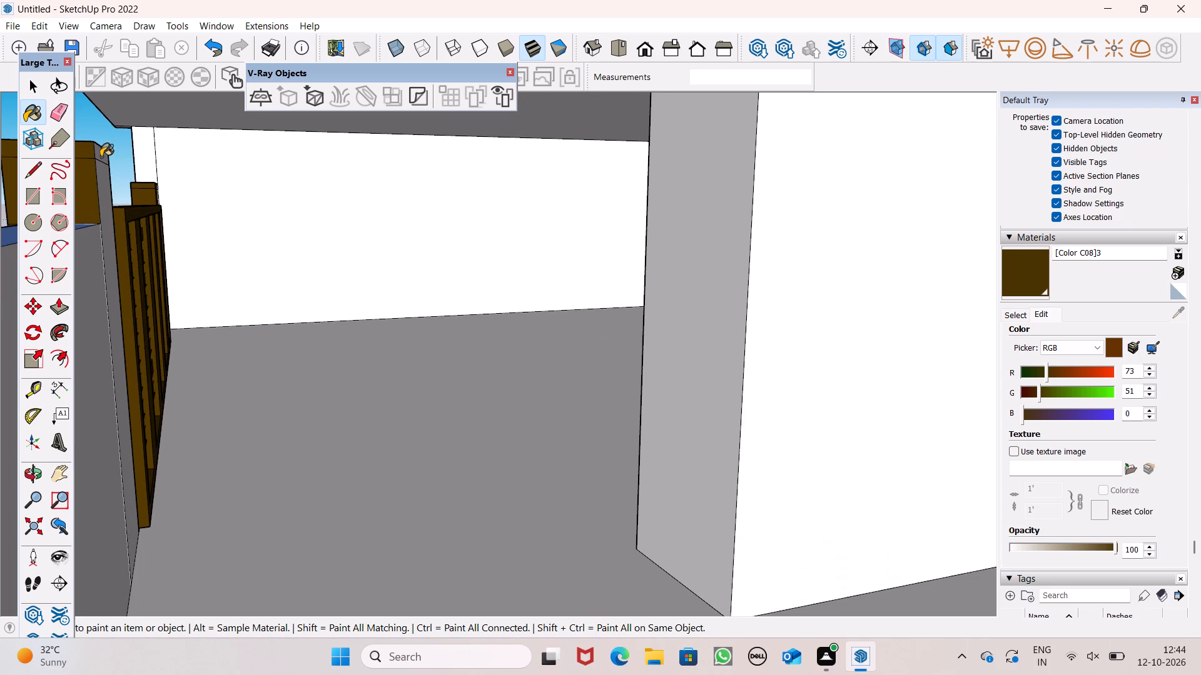
{"action": "left_click", "coordinate": [101, 156]}
{"action": "left_click", "coordinate": [103, 174]}
Paint the front, cap edge and top face of the ground-floor outer corner wall with dark brown [Color C08]3.
{"action": "scroll", "coordinate": [978, 415], "scroll_direction": "down", "scroll_amount": 3}
{"action": "middle_click_drag", "start_coordinate": [689, 429], "coordinate": [989, 407]}
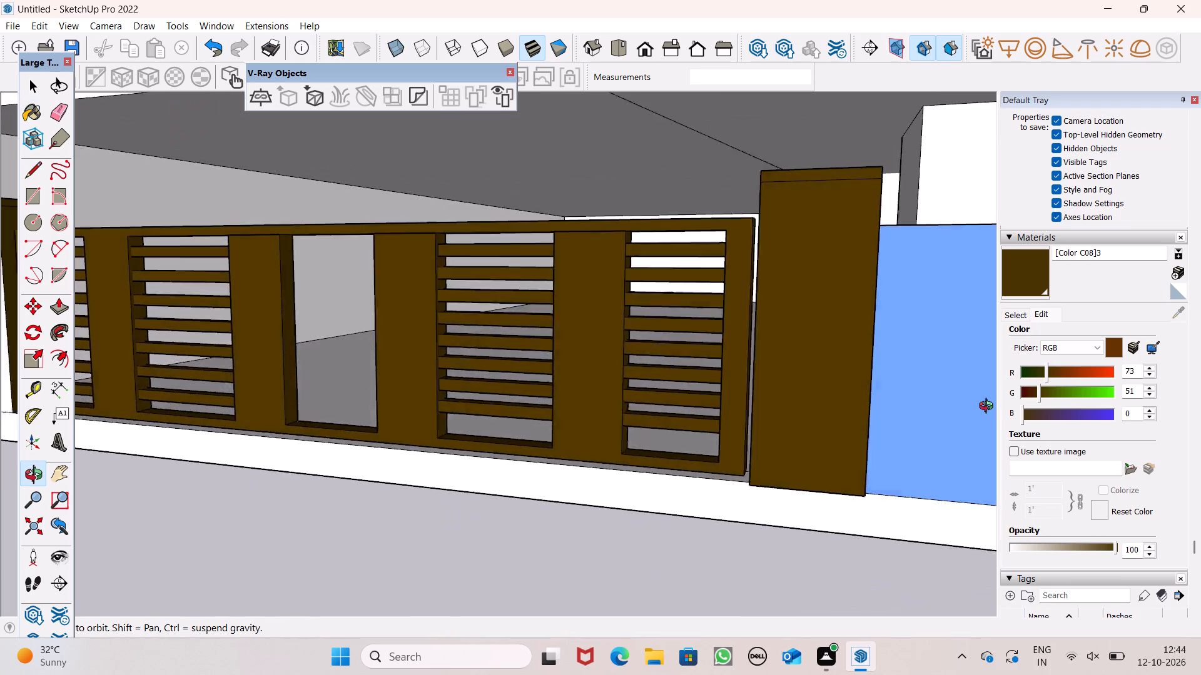
{"action": "middle_click_drag", "start_coordinate": [989, 407], "coordinate": [992, 409]}
{"action": "scroll", "coordinate": [809, 407], "scroll_direction": "down", "scroll_amount": 5}
{"action": "scroll", "coordinate": [128, 259], "scroll_direction": "up", "scroll_amount": 7}
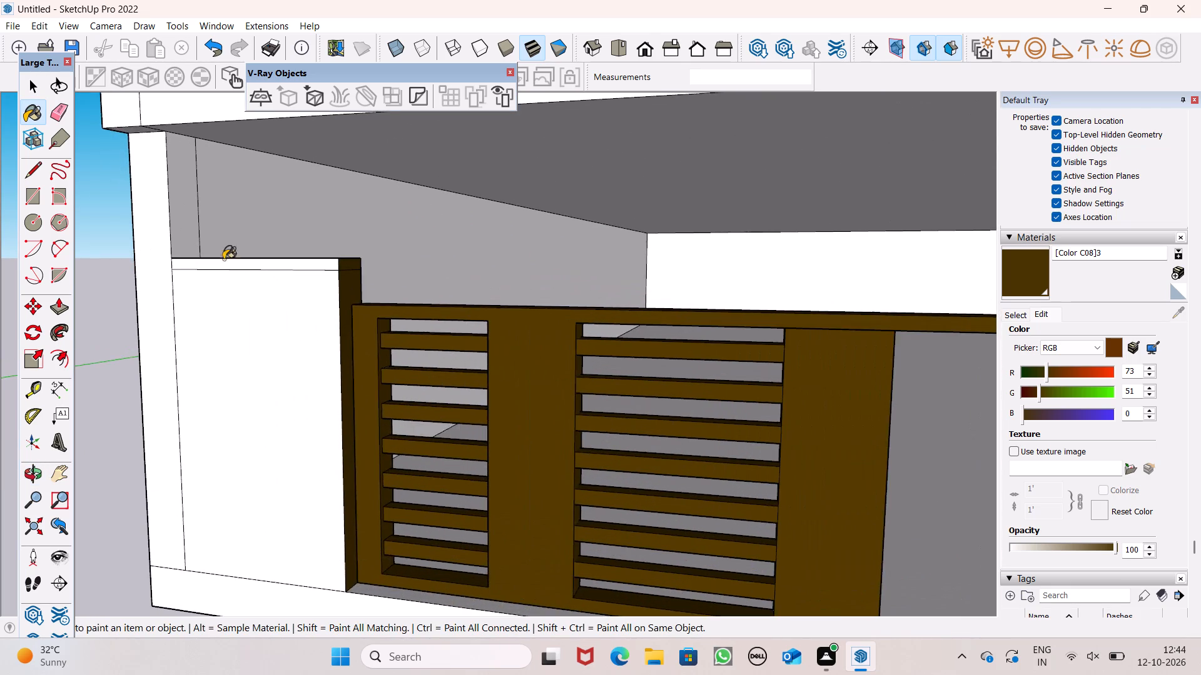
{"action": "scroll", "coordinate": [244, 258], "scroll_direction": "up", "scroll_amount": 4}
{"action": "left_click", "coordinate": [245, 265]}
{"action": "left_click", "coordinate": [260, 294]}
{"action": "middle_click_drag", "start_coordinate": [383, 335], "coordinate": [360, 404]}
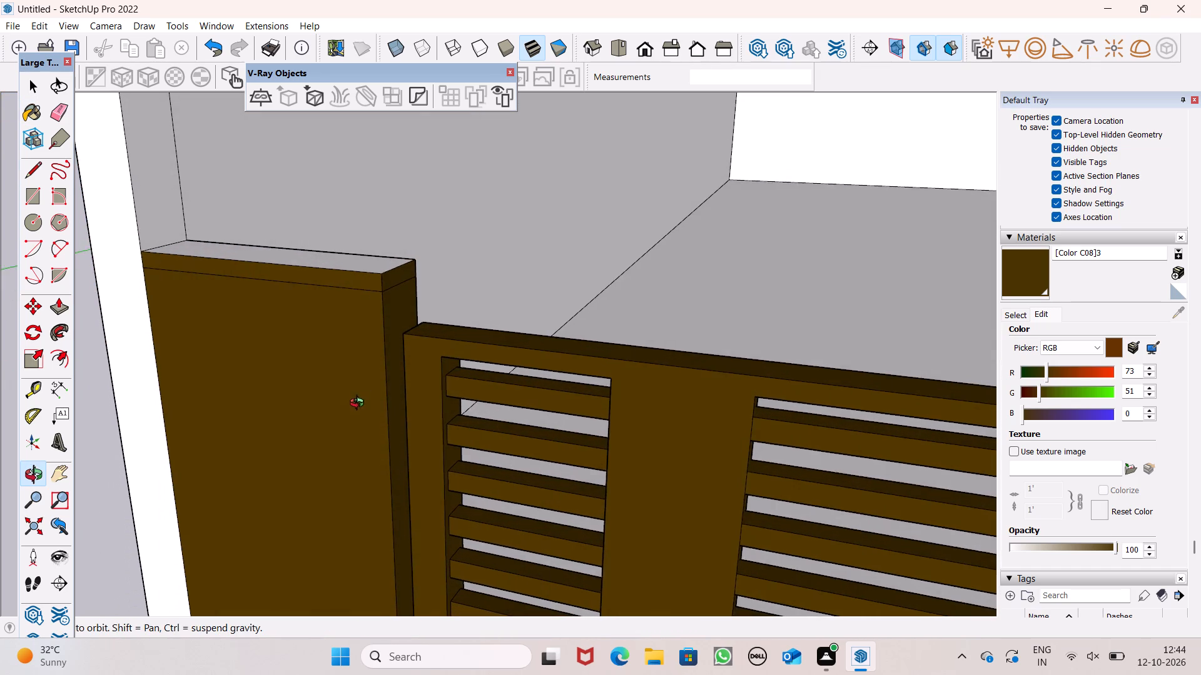
{"action": "middle_click_drag", "start_coordinate": [360, 404], "coordinate": [358, 407]}
{"action": "scroll", "coordinate": [357, 391], "scroll_direction": "up", "scroll_amount": 1}
{"action": "left_click", "coordinate": [375, 248]}
{"action": "scroll", "coordinate": [350, 241], "scroll_direction": "down", "scroll_amount": 12}
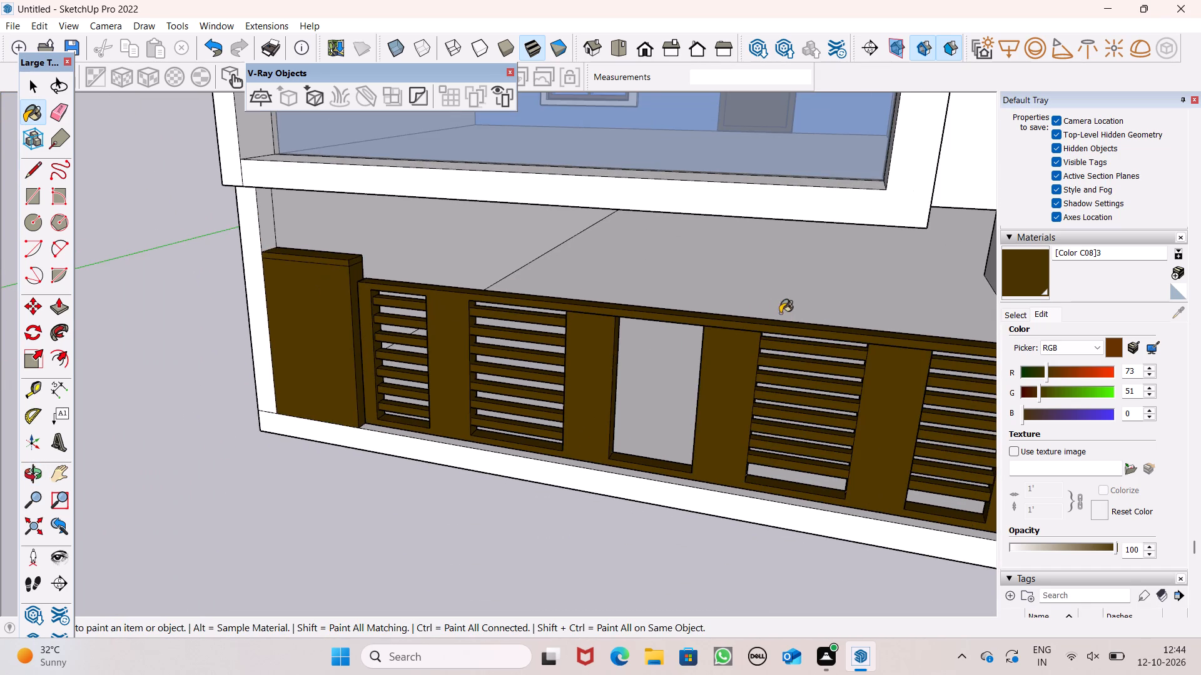
{"action": "scroll", "coordinate": [722, 326], "scroll_direction": "down", "scroll_amount": 1}
{"action": "scroll", "coordinate": [641, 336], "scroll_direction": "down", "scroll_amount": 6}
{"action": "scroll", "coordinate": [774, 337], "scroll_direction": "up", "scroll_amount": 2}
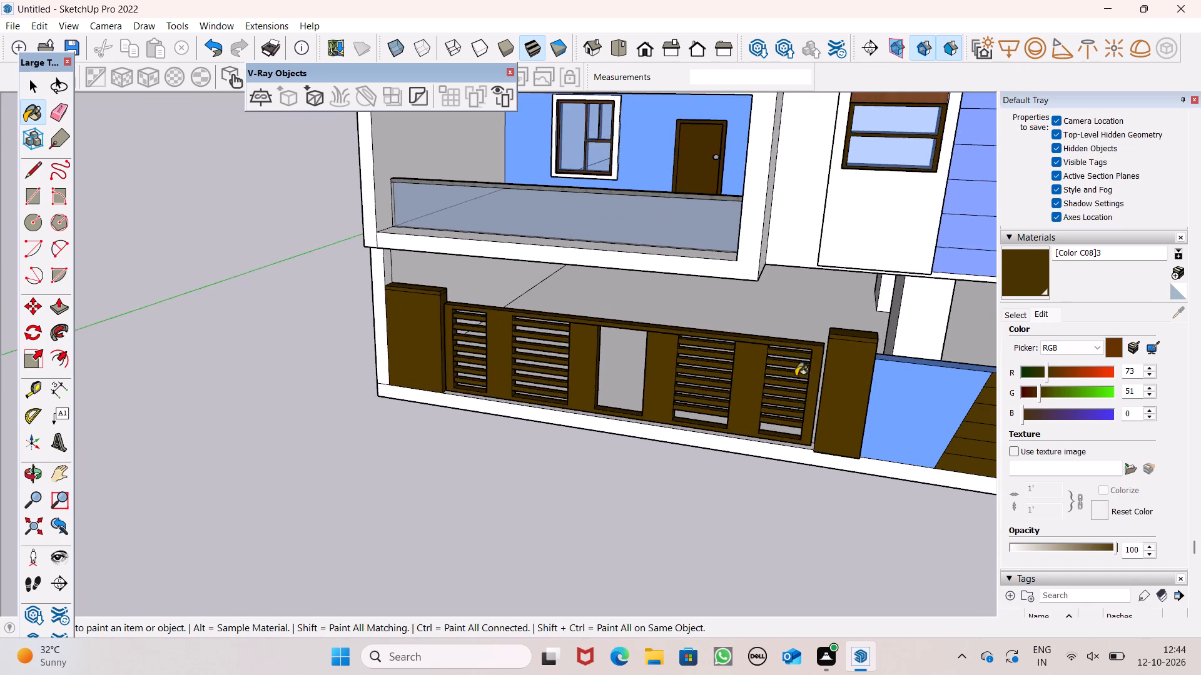
{"action": "middle_click_drag", "start_coordinate": [794, 395], "coordinate": [716, 319]}
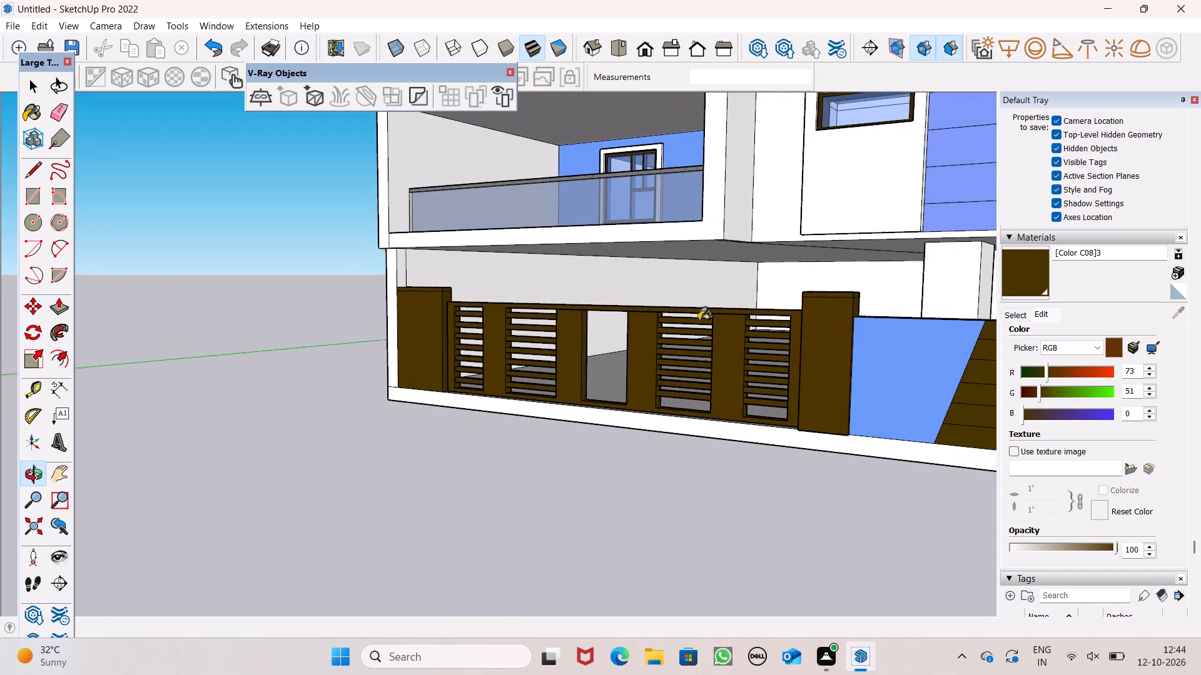
{"action": "scroll", "coordinate": [679, 322], "scroll_direction": "down", "scroll_amount": 3}
{"action": "middle_click_drag", "start_coordinate": [699, 364], "coordinate": [807, 394]}
{"action": "key", "text": "space"}
Paint the inner face of the low blue ground-floor wall with 0101_CornflowerBlue from the Colors-Named collection.
{"action": "scroll", "coordinate": [788, 342], "scroll_direction": "down", "scroll_amount": 12}
{"action": "scroll", "coordinate": [1052, 386], "scroll_direction": "down", "scroll_amount": 2}
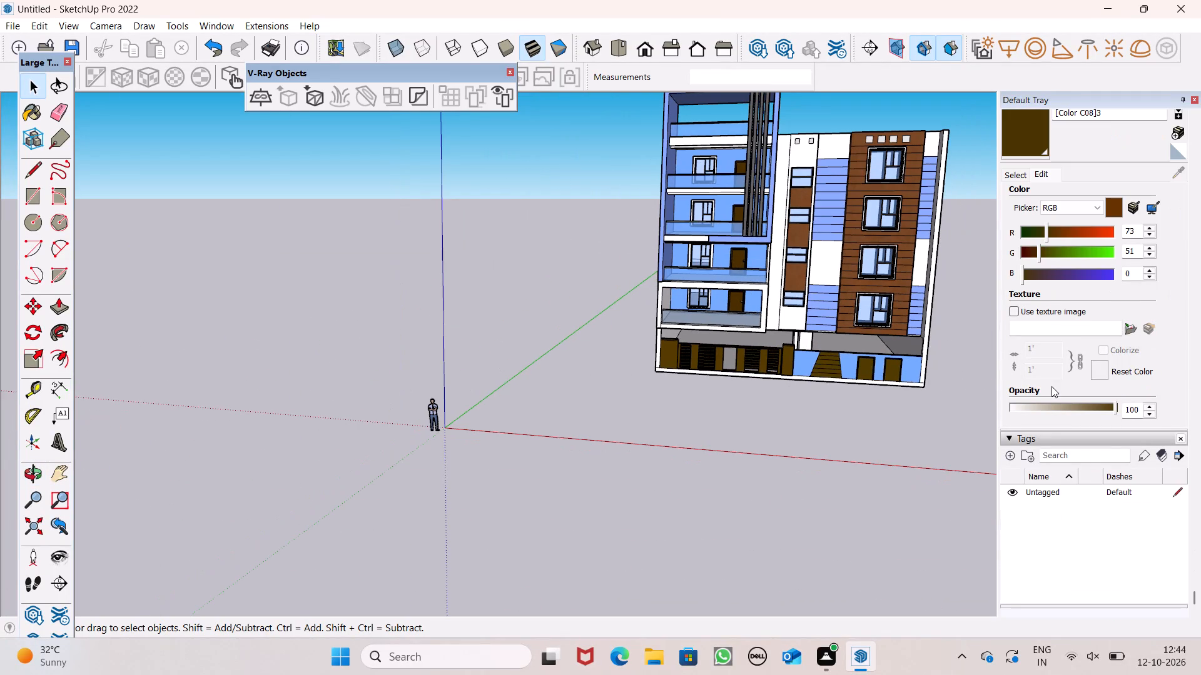
{"action": "scroll", "coordinate": [1052, 386], "scroll_direction": "down", "scroll_amount": 2}
{"action": "left_click", "coordinate": [1026, 192]}
{"action": "left_click", "coordinate": [1020, 177]}
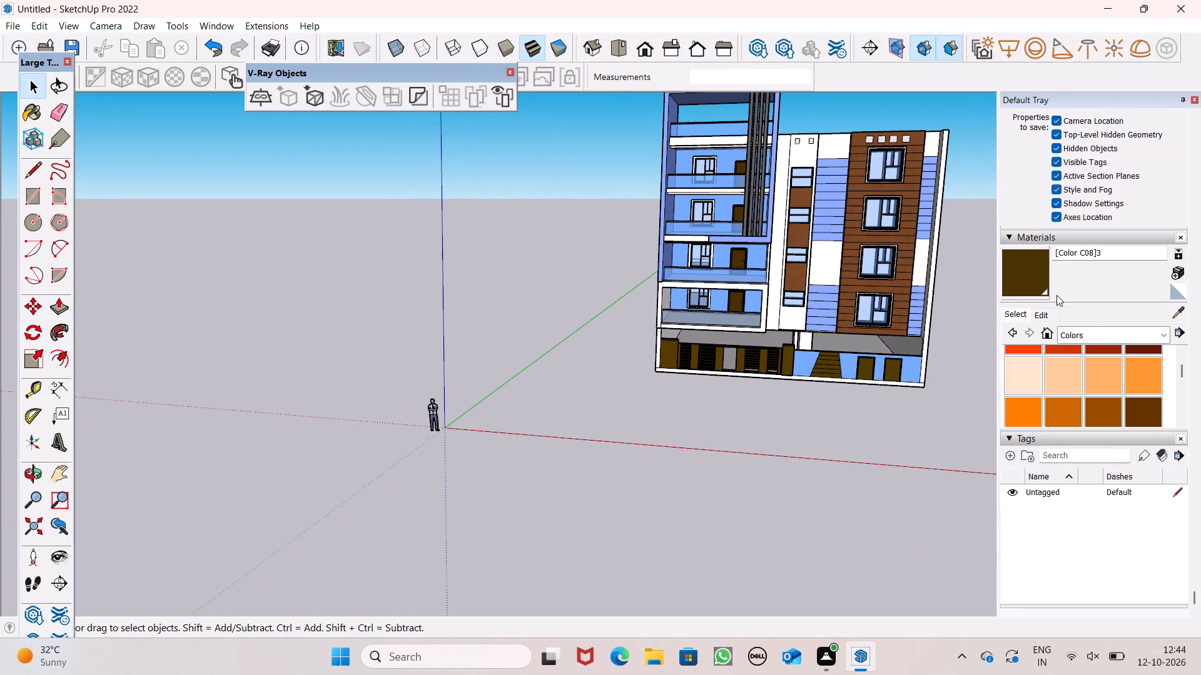
{"action": "left_click", "coordinate": [1103, 333]}
{"action": "left_click", "coordinate": [1080, 402]}
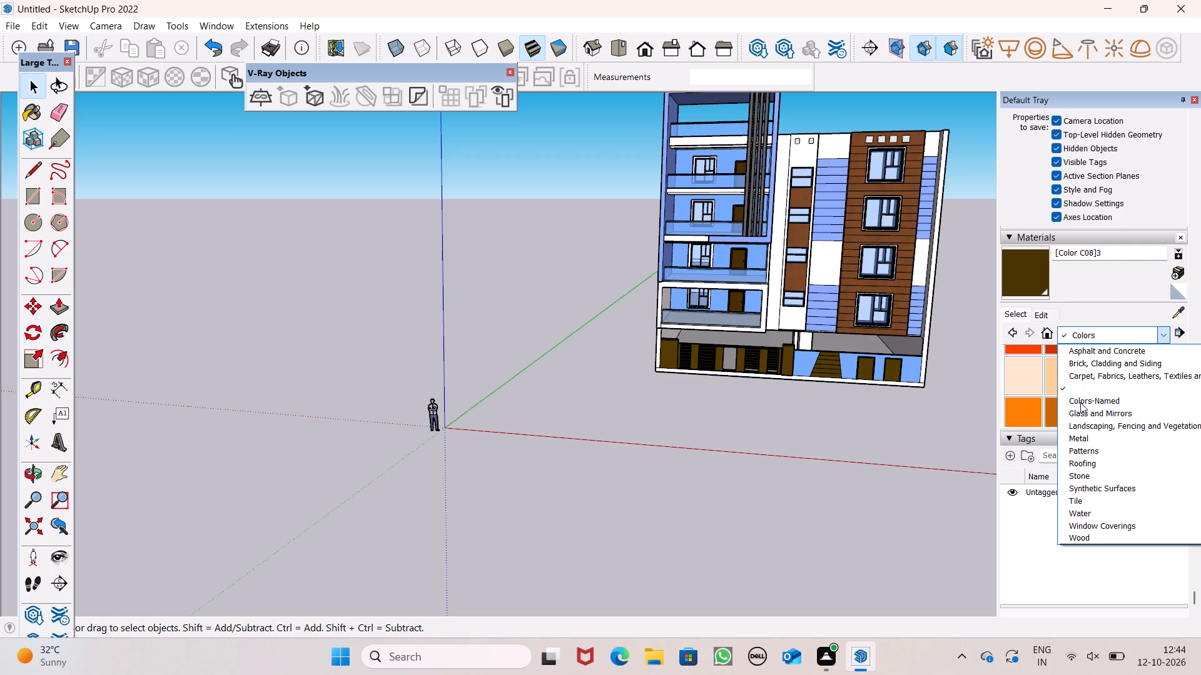
{"action": "scroll", "coordinate": [1078, 388], "scroll_direction": "down", "scroll_amount": 11}
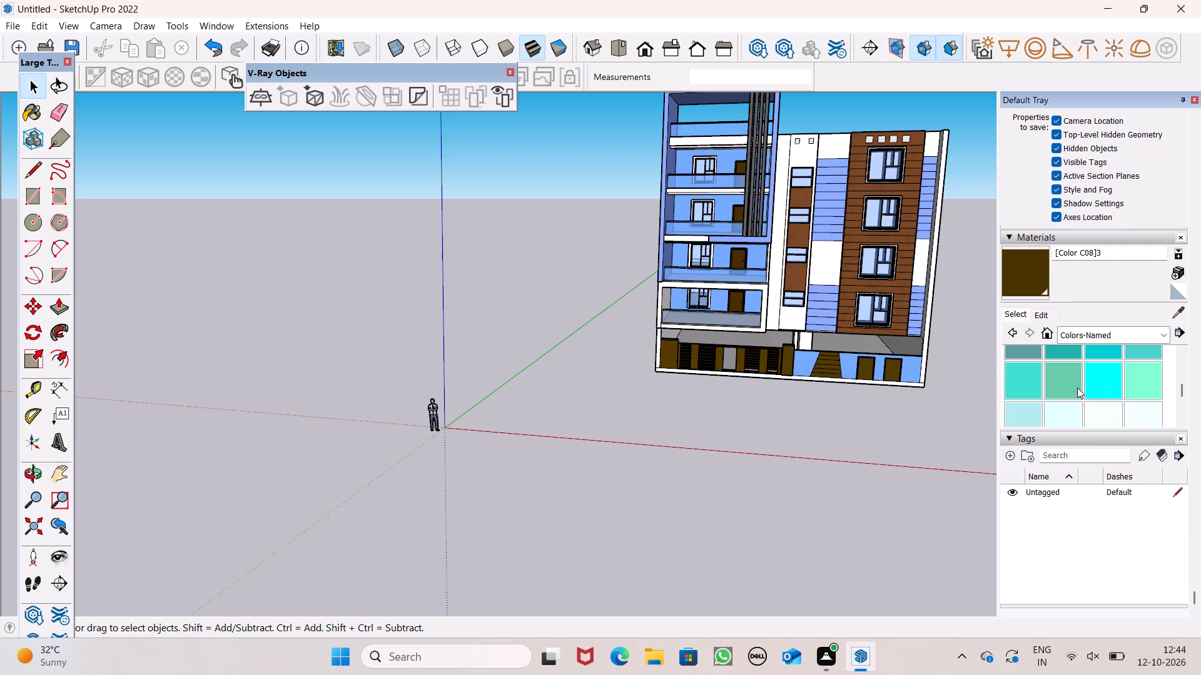
{"action": "scroll", "coordinate": [1077, 387], "scroll_direction": "down", "scroll_amount": 2}
{"action": "left_click", "coordinate": [1029, 382]}
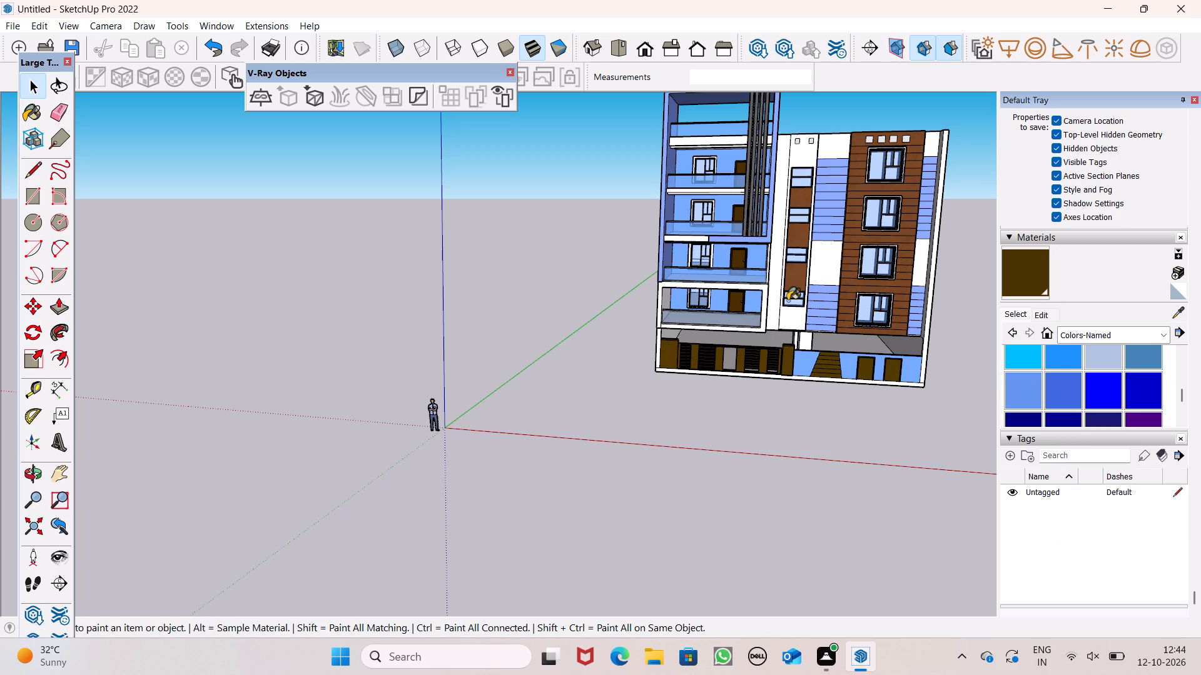
{"action": "scroll", "coordinate": [796, 344], "scroll_direction": "up", "scroll_amount": 8}
{"action": "scroll", "coordinate": [904, 403], "scroll_direction": "up", "scroll_amount": 7}
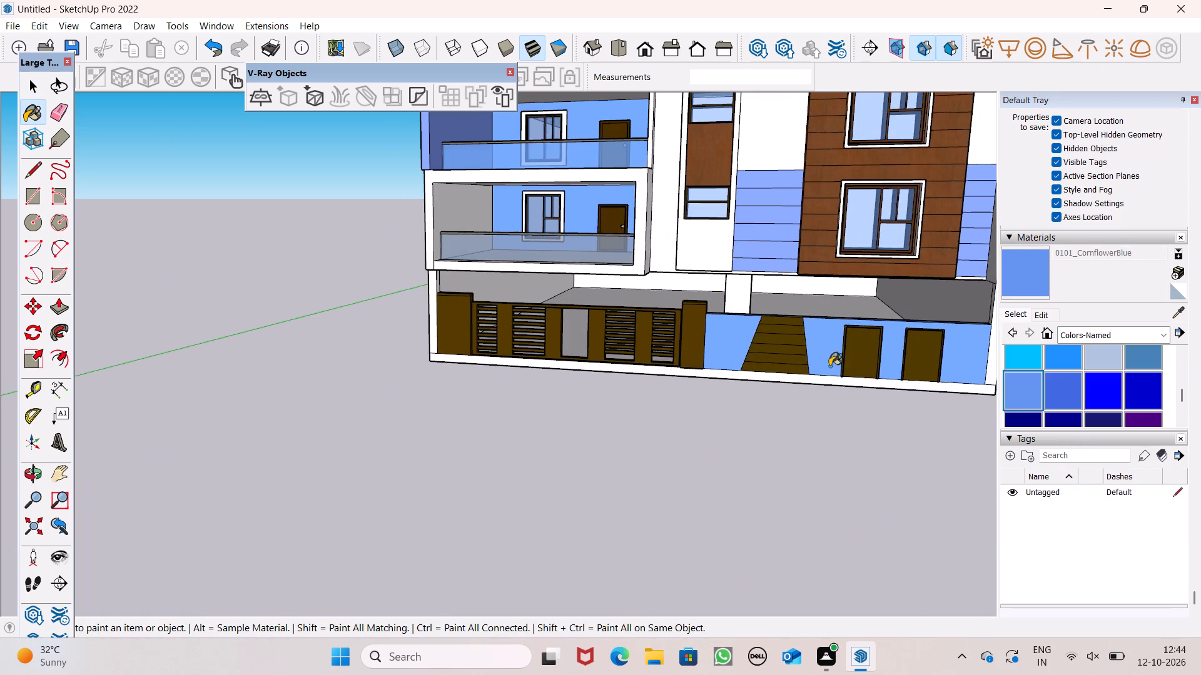
{"action": "middle_click_drag", "start_coordinate": [829, 366], "coordinate": [542, 409]}
{"action": "scroll", "coordinate": [524, 416], "scroll_direction": "up", "scroll_amount": 1}
{"action": "scroll", "coordinate": [621, 430], "scroll_direction": "up", "scroll_amount": 7}
{"action": "middle_click_drag", "start_coordinate": [760, 477], "coordinate": [580, 500]}
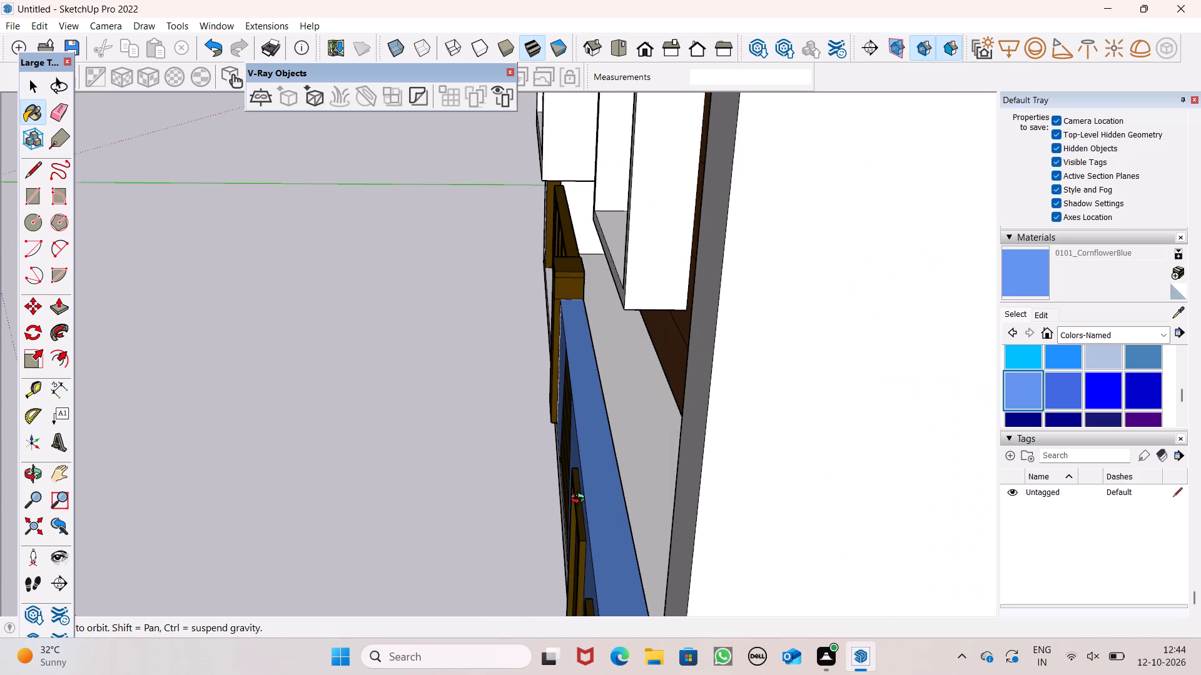
{"action": "middle_click_drag", "start_coordinate": [580, 500], "coordinate": [624, 511]}
{"action": "scroll", "coordinate": [623, 513], "scroll_direction": "up", "scroll_amount": 8}
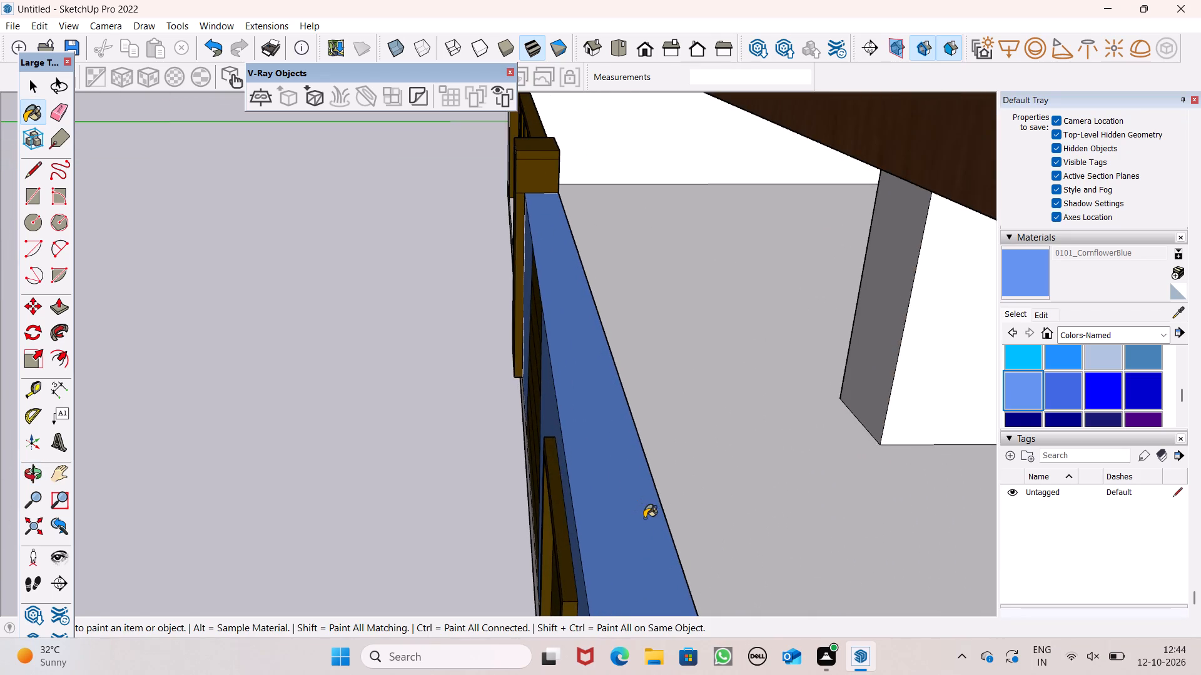
{"action": "middle_click_drag", "start_coordinate": [642, 524], "coordinate": [569, 463]}
{"action": "scroll", "coordinate": [569, 463], "scroll_direction": "up", "scroll_amount": 1}
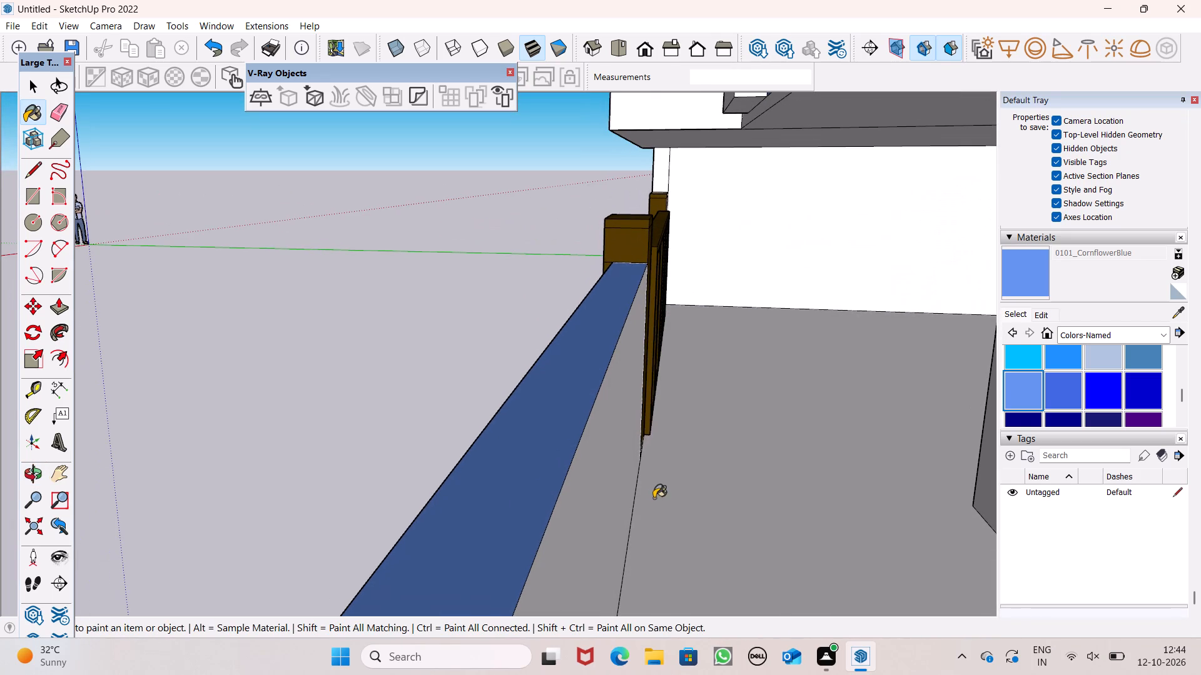
{"action": "left_click", "coordinate": [592, 492]}
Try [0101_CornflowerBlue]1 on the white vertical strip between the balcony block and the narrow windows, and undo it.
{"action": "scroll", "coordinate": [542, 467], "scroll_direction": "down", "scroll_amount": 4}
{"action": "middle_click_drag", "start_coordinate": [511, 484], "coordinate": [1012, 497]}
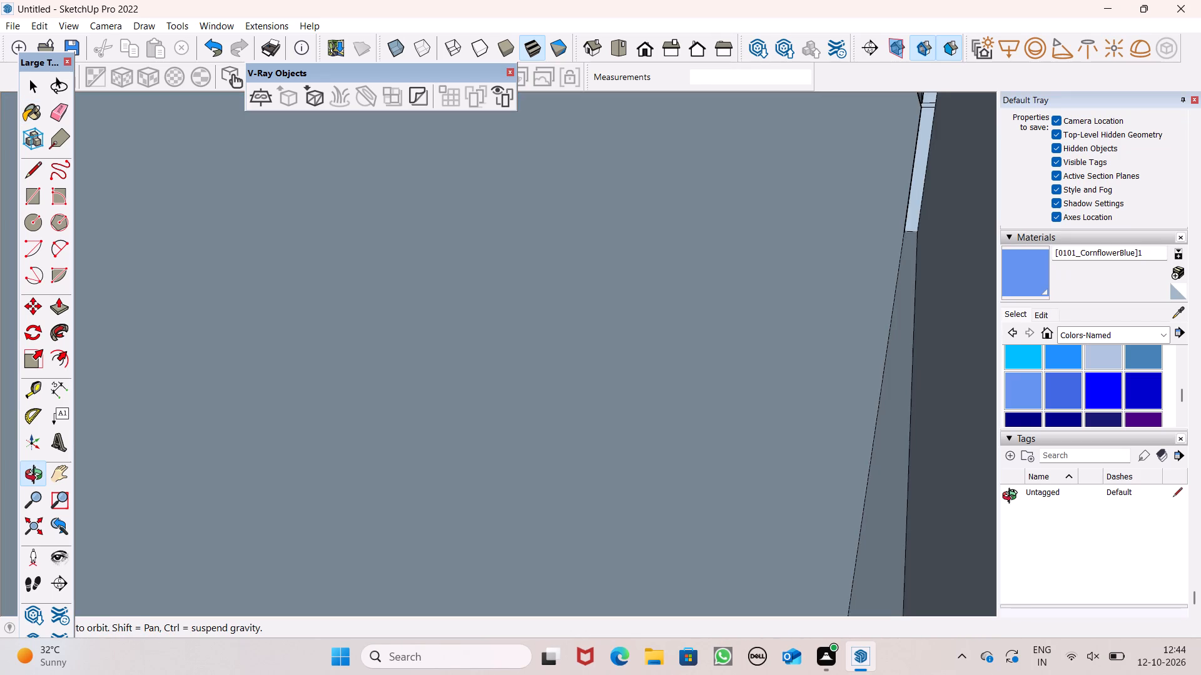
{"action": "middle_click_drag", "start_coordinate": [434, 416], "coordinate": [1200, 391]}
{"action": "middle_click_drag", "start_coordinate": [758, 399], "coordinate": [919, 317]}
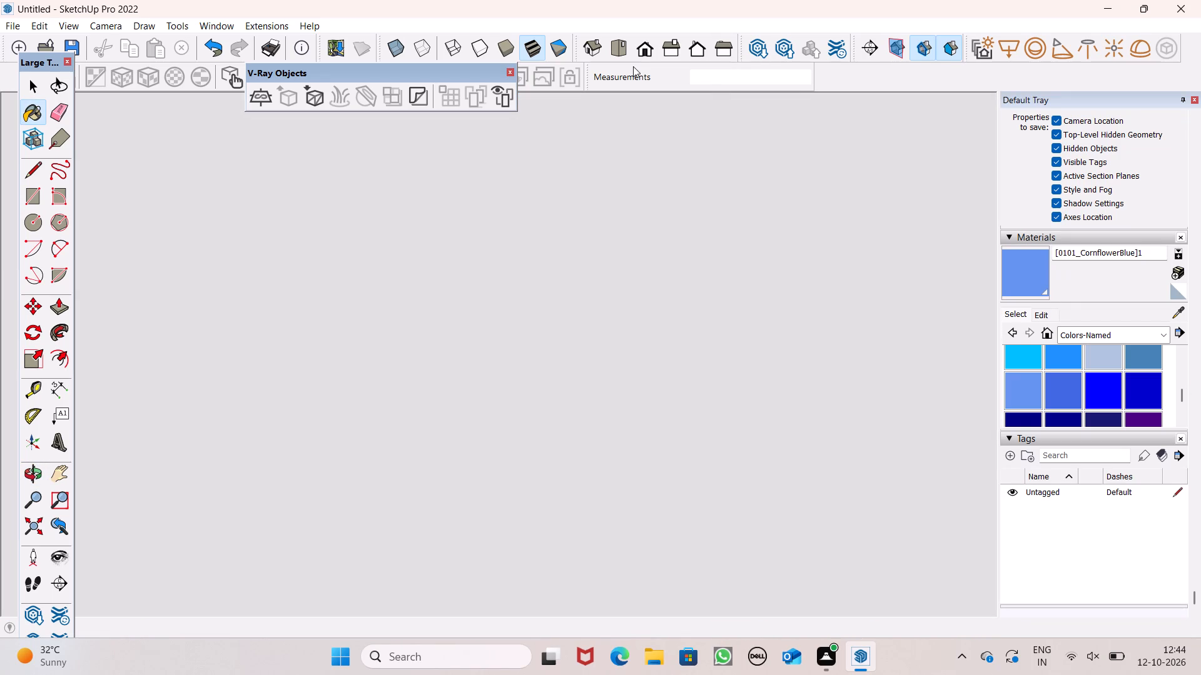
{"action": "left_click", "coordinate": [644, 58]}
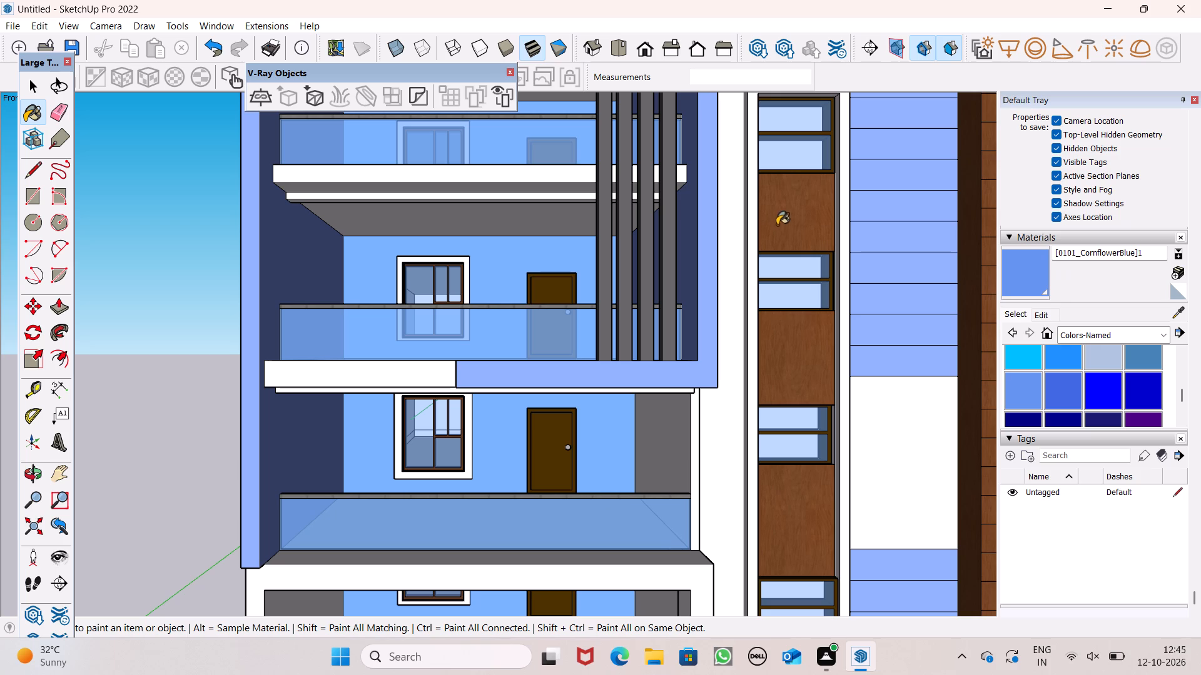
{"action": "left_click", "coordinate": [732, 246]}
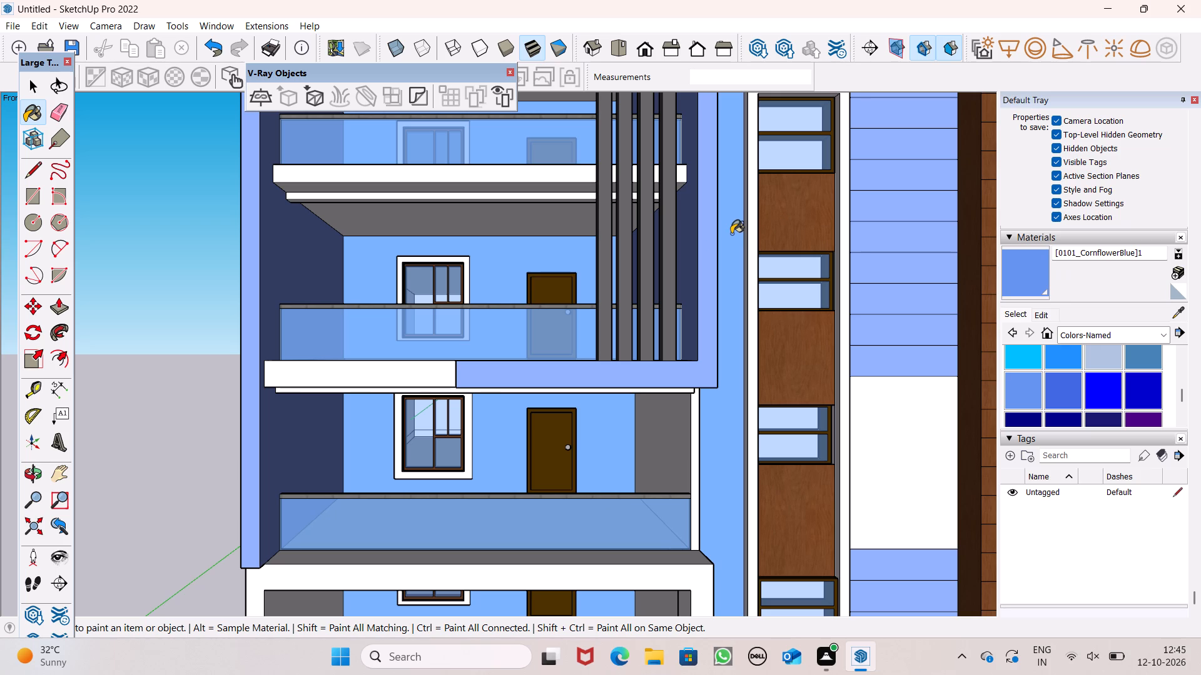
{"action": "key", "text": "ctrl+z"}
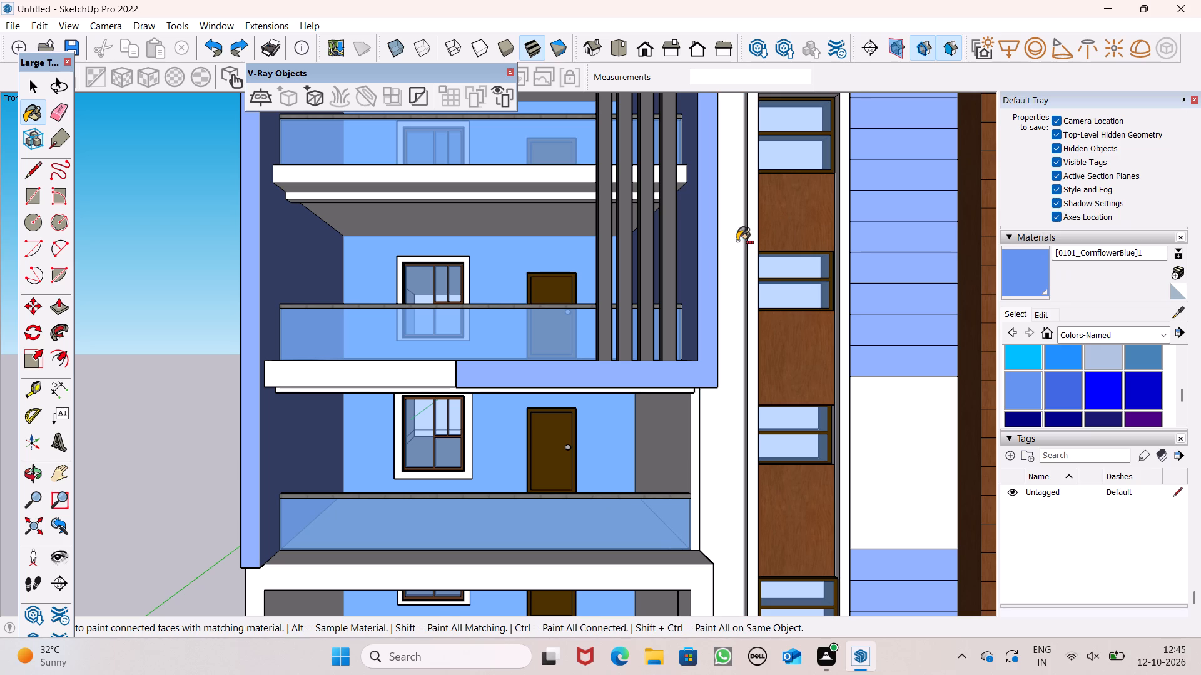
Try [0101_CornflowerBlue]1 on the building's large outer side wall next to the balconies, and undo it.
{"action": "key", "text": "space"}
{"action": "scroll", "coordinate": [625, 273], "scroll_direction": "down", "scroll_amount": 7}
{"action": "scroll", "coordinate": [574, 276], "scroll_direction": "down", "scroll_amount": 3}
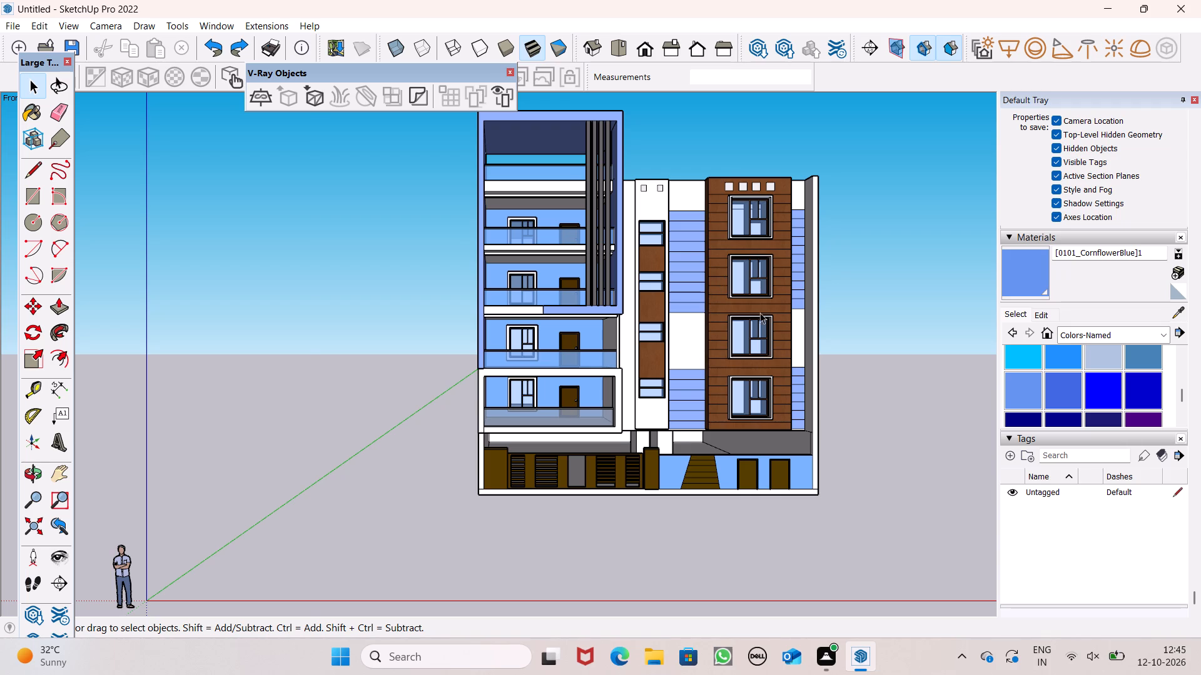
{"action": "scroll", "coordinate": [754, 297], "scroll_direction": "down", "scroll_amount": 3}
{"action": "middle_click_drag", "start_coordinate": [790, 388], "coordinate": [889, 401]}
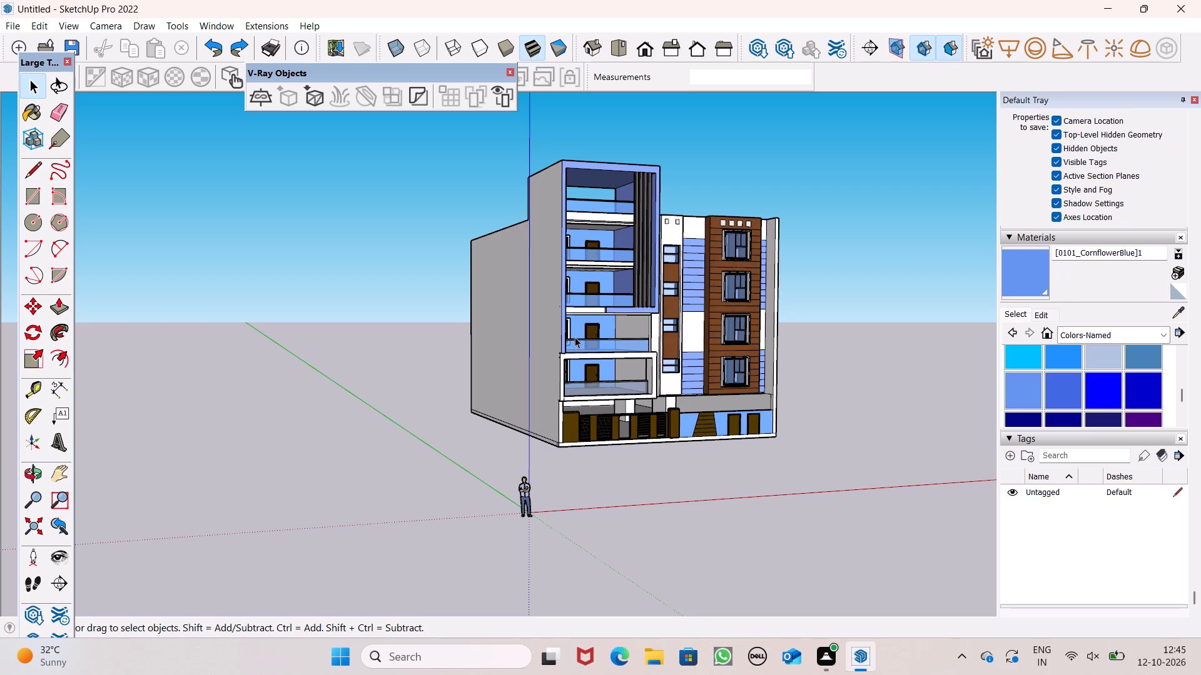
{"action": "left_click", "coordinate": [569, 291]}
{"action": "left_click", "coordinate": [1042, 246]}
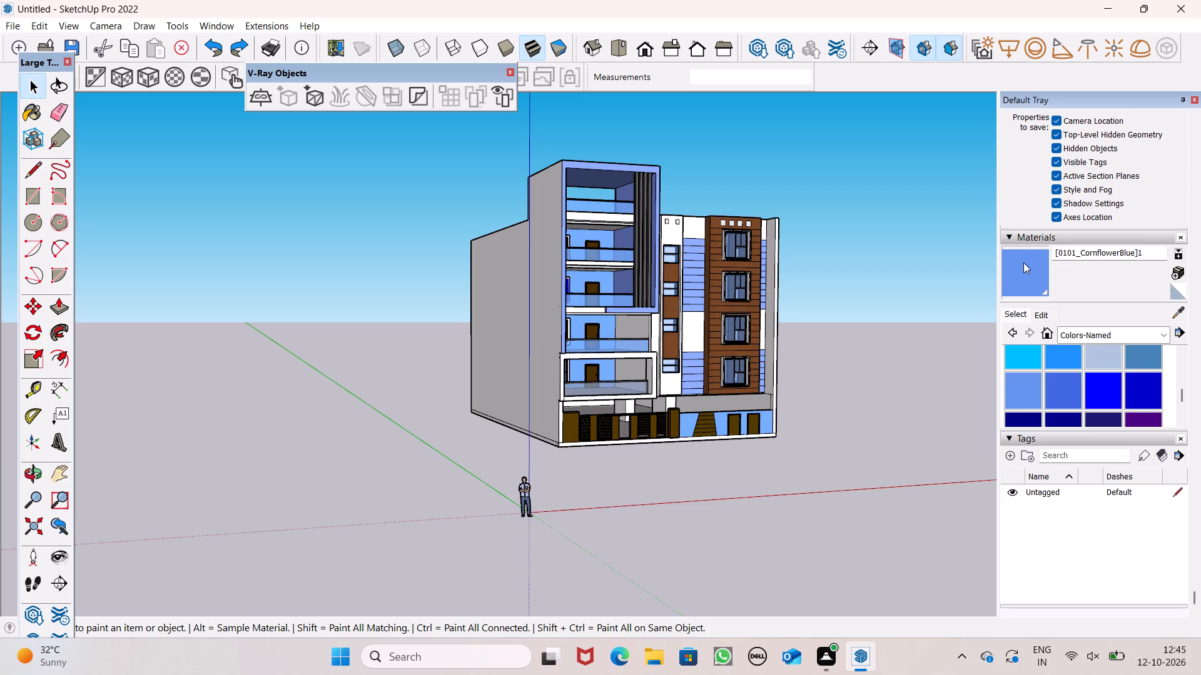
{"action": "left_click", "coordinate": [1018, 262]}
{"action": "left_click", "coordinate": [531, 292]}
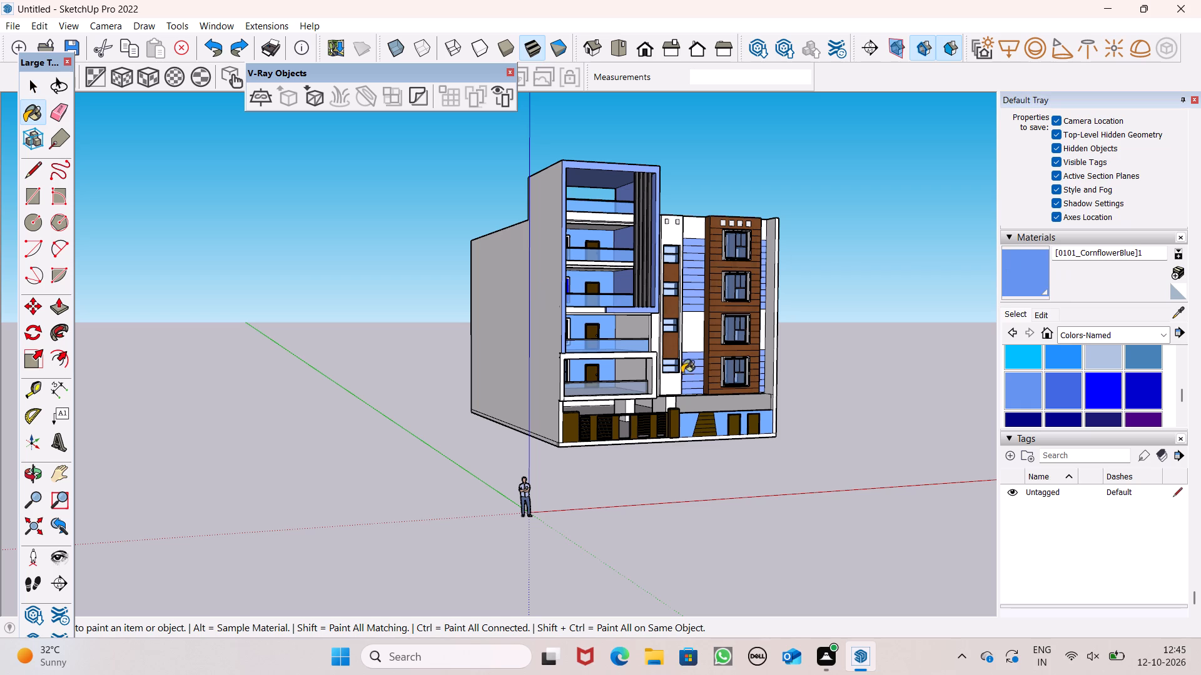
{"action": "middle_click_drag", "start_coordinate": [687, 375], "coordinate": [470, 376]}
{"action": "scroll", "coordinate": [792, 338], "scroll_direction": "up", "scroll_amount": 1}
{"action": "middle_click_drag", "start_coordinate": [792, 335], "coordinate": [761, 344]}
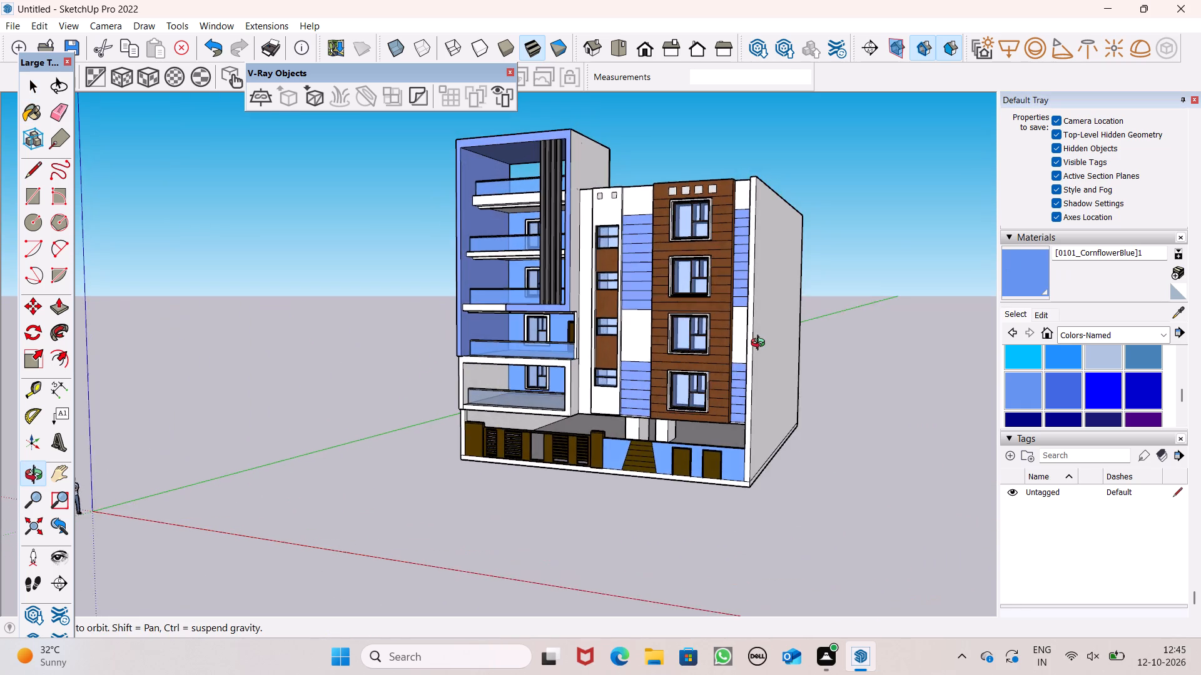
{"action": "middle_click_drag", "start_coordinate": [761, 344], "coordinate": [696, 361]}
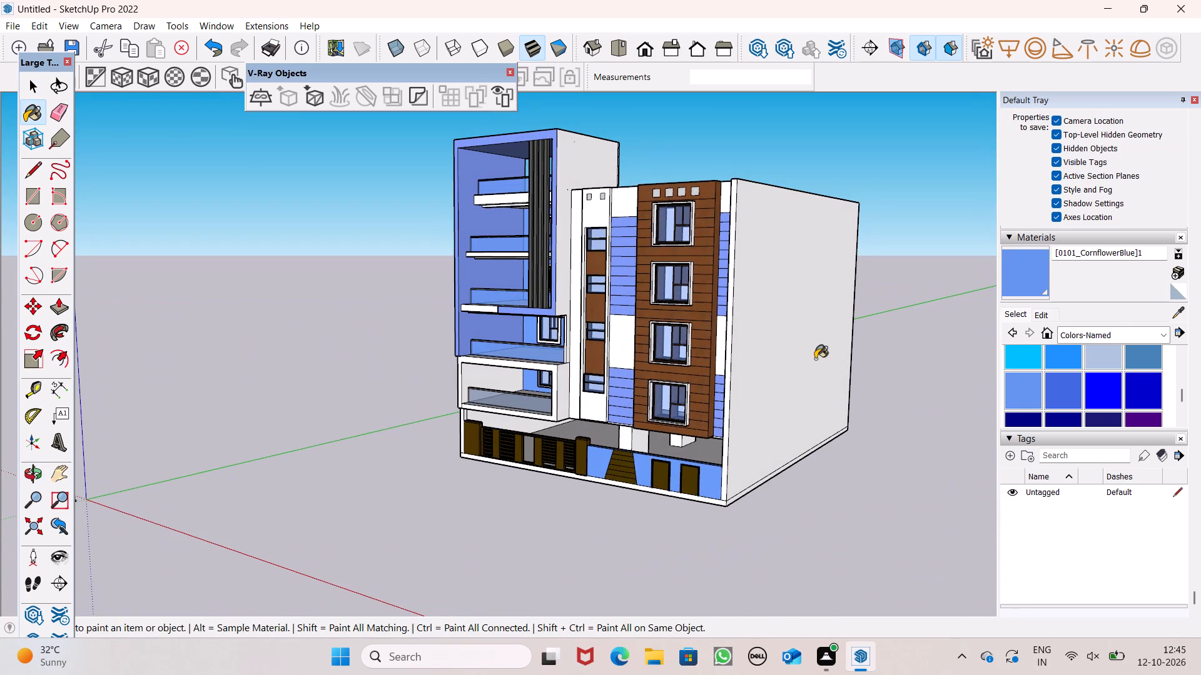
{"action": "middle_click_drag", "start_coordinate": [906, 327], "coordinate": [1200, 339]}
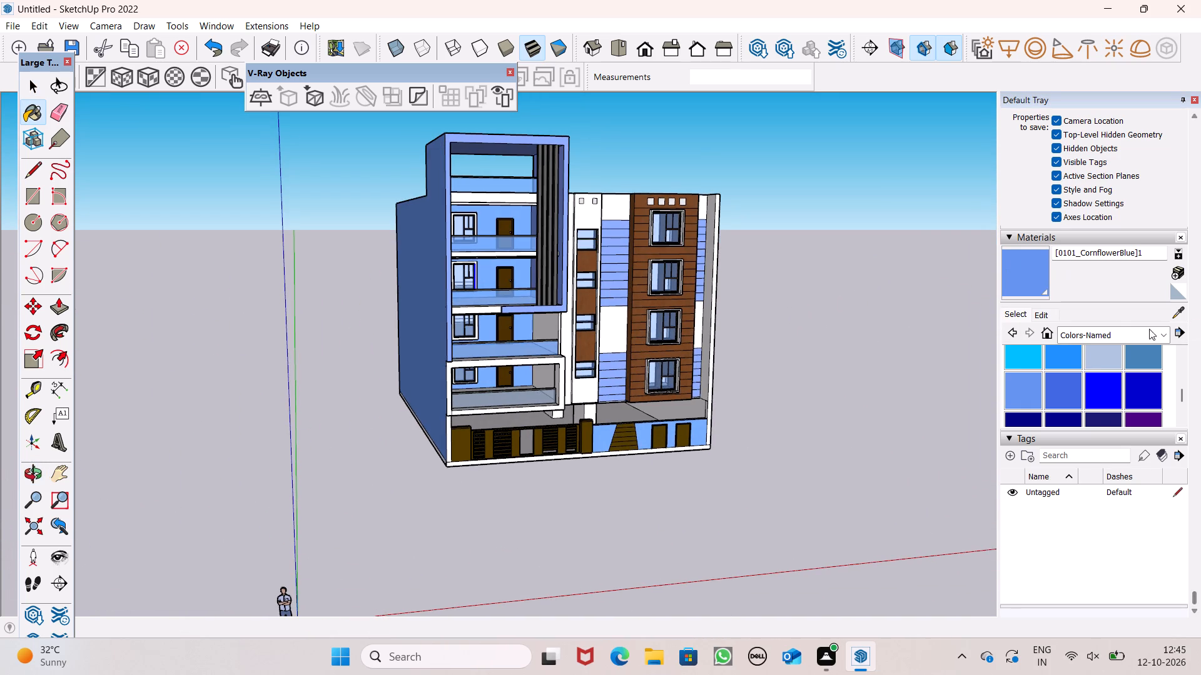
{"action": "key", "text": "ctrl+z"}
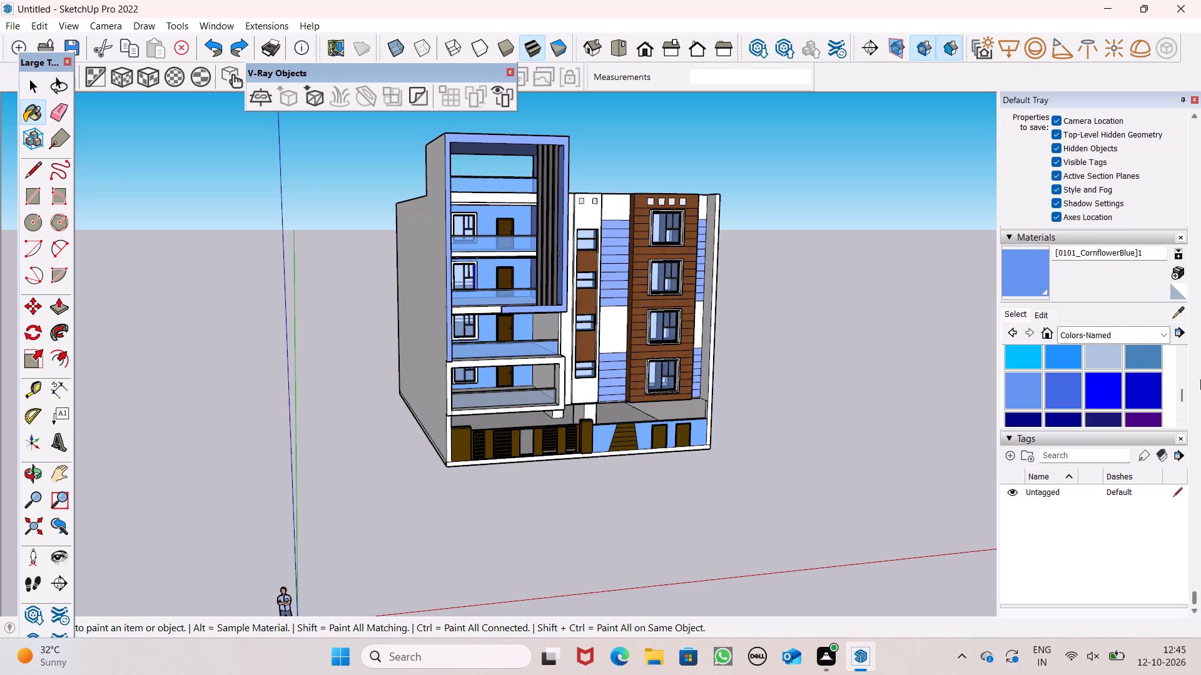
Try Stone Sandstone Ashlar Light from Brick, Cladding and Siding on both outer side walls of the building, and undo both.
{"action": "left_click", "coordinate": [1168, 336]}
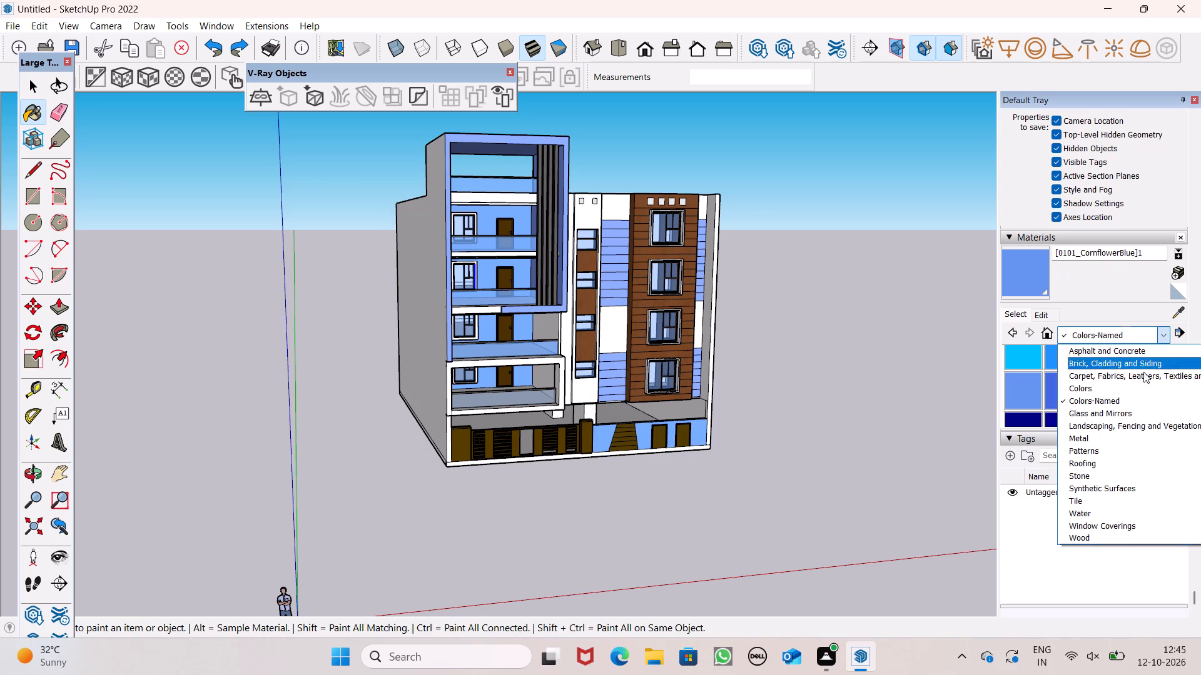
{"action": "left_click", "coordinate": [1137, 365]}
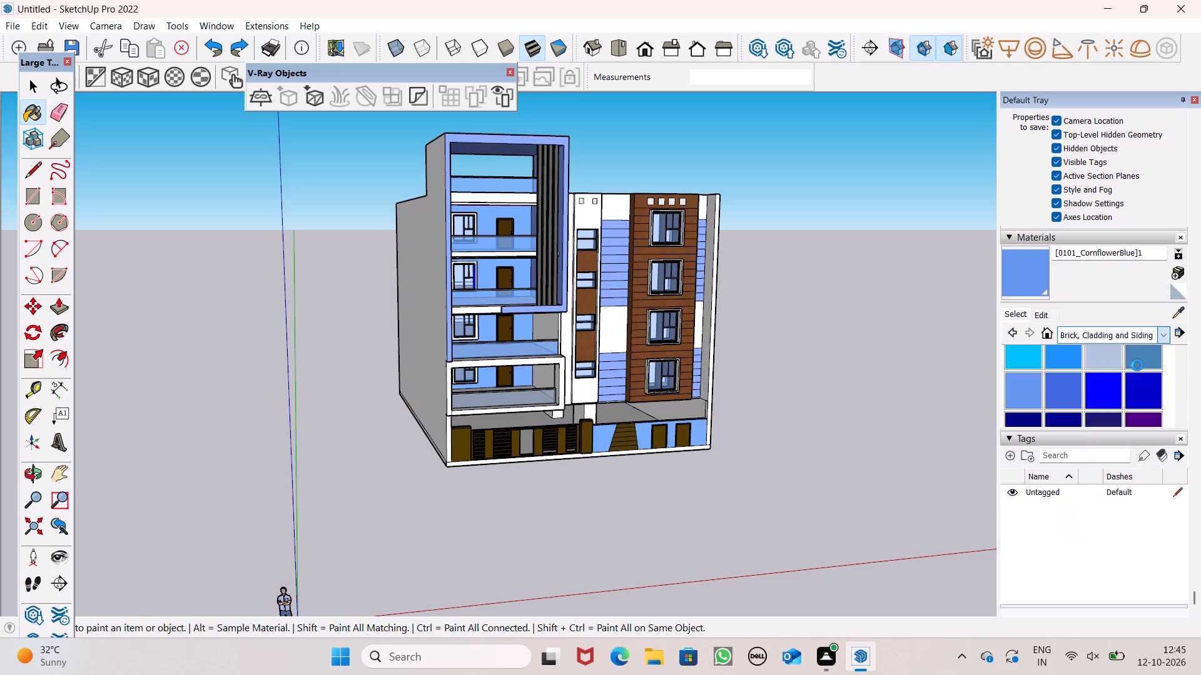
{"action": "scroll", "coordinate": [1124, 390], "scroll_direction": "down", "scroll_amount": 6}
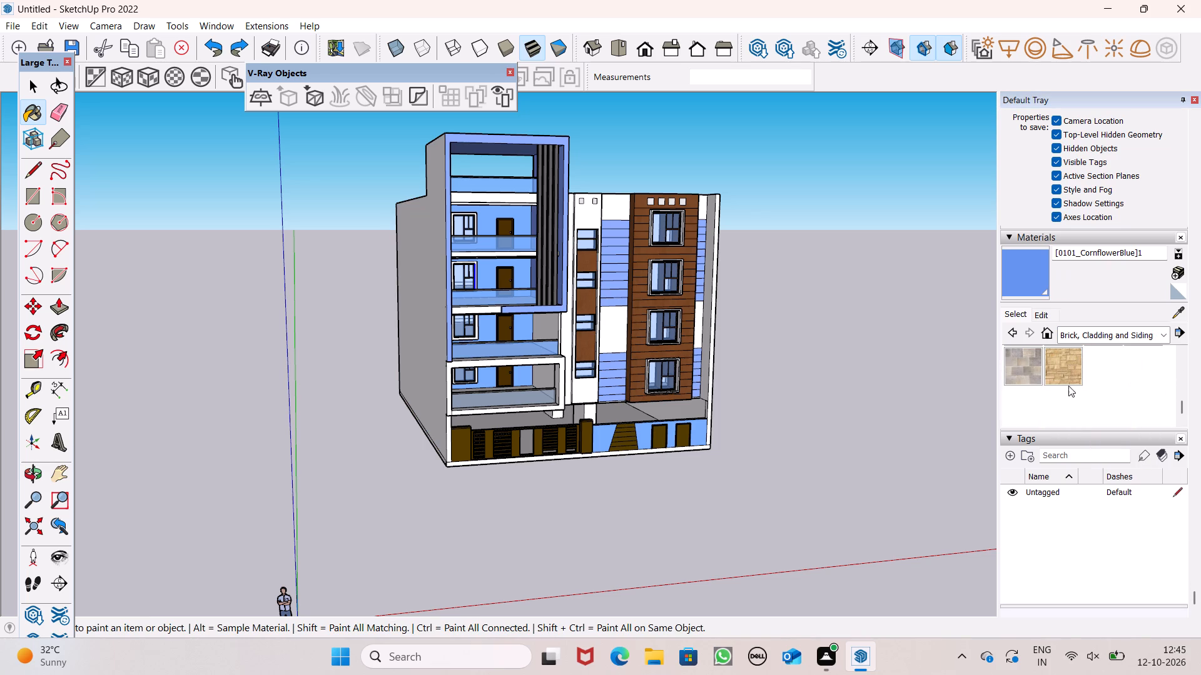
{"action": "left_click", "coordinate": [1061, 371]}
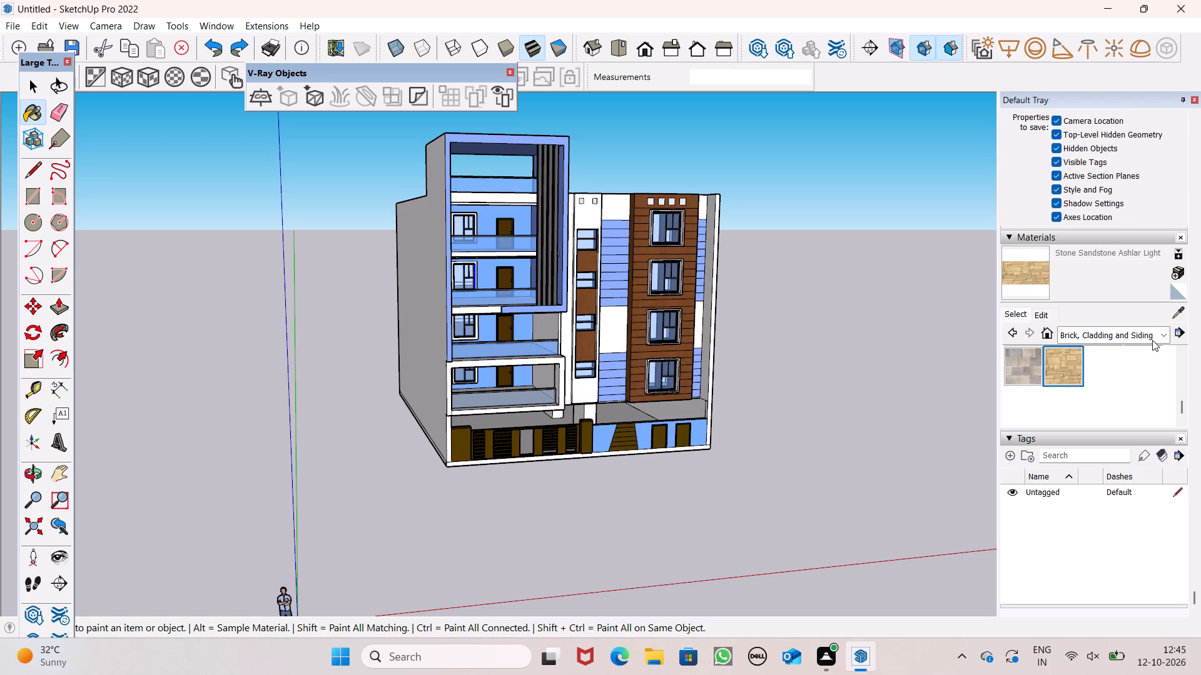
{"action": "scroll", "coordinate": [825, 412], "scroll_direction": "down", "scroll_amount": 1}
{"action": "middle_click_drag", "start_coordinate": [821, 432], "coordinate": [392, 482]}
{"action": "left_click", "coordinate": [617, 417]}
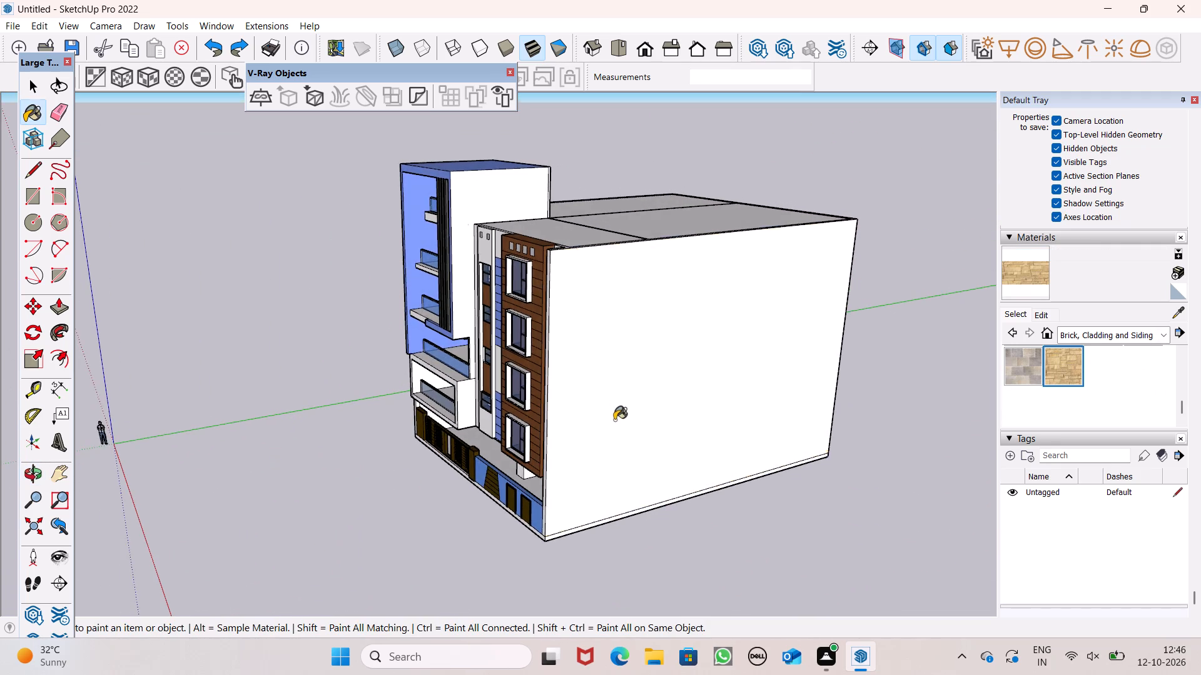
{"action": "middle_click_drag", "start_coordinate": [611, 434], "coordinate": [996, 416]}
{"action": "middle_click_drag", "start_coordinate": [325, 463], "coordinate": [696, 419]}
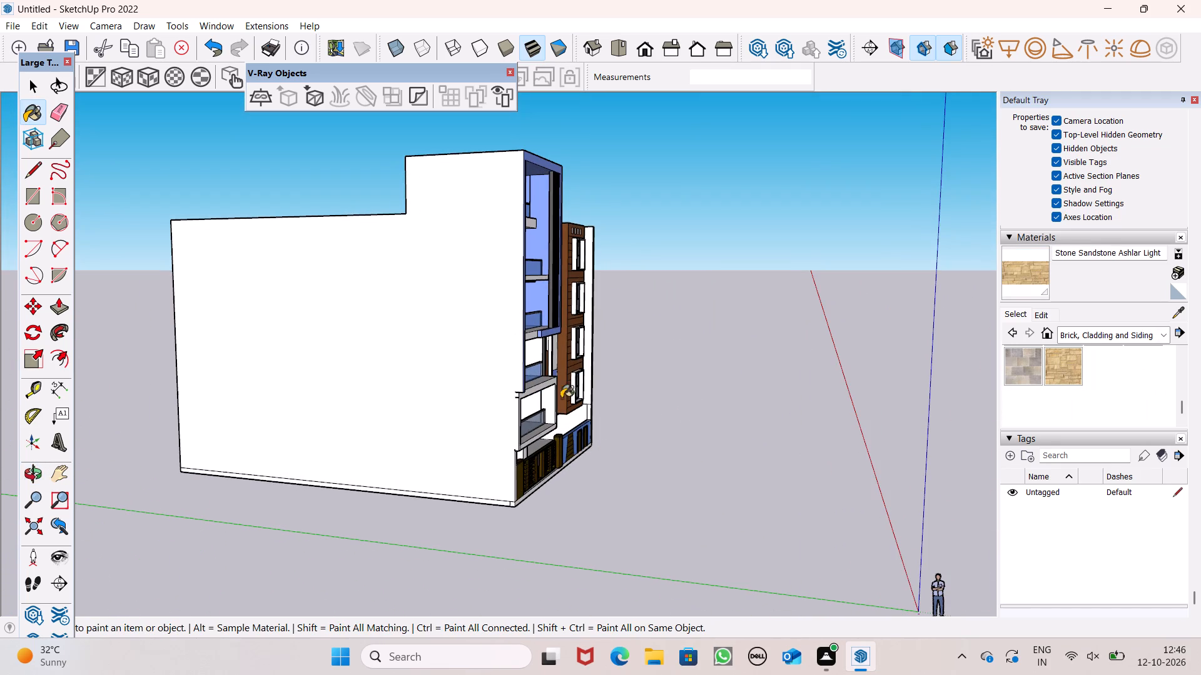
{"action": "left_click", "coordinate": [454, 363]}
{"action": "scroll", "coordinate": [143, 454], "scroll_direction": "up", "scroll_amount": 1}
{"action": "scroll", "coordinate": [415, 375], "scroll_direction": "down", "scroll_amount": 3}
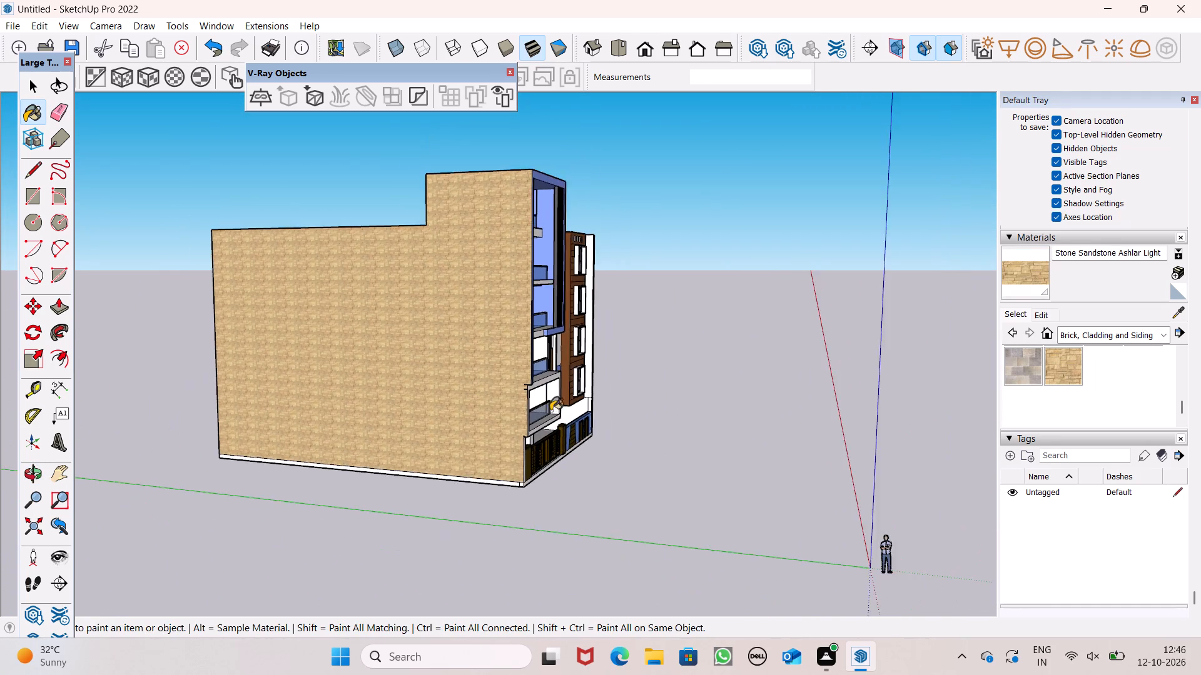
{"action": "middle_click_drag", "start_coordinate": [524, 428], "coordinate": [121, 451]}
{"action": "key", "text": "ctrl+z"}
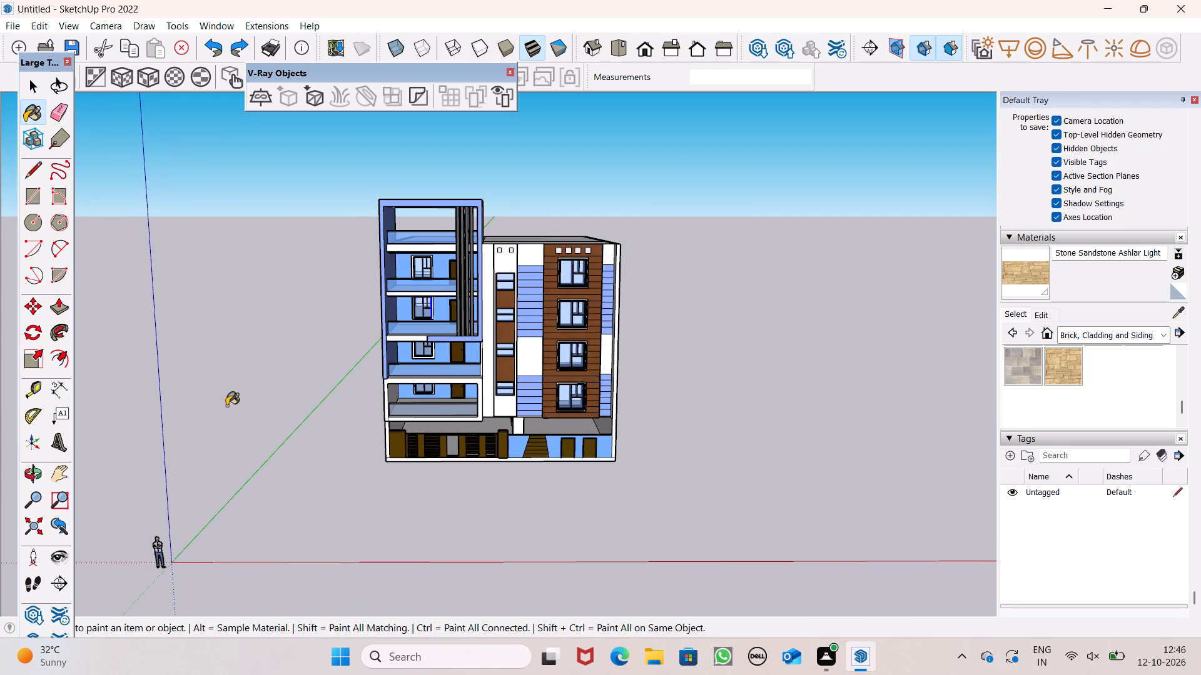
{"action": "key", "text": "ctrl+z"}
Erase the horizontal floor lines across the building's rear wall, down to the lines above the ground floor.
{"action": "middle_click_drag", "start_coordinate": [300, 424], "coordinate": [644, 415]}
{"action": "key", "text": "space"}
{"action": "middle_click_drag", "start_coordinate": [349, 402], "coordinate": [641, 400]}
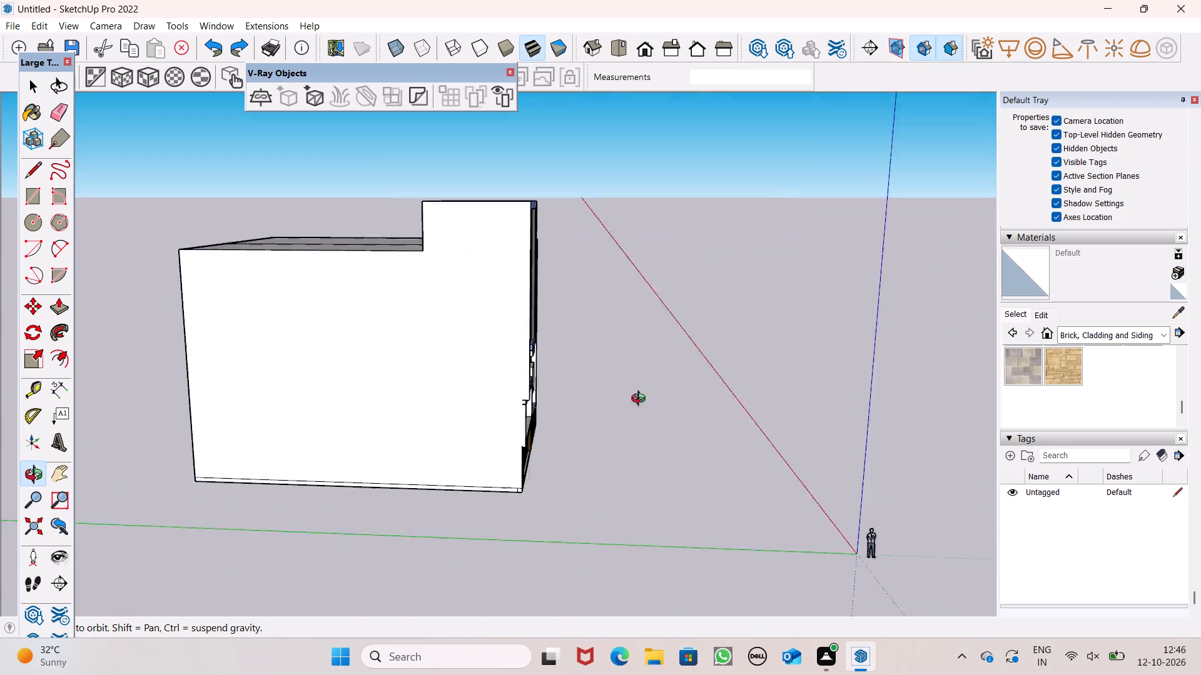
{"action": "middle_click_drag", "start_coordinate": [641, 400], "coordinate": [863, 365]}
{"action": "middle_click_drag", "start_coordinate": [392, 378], "coordinate": [511, 387]}
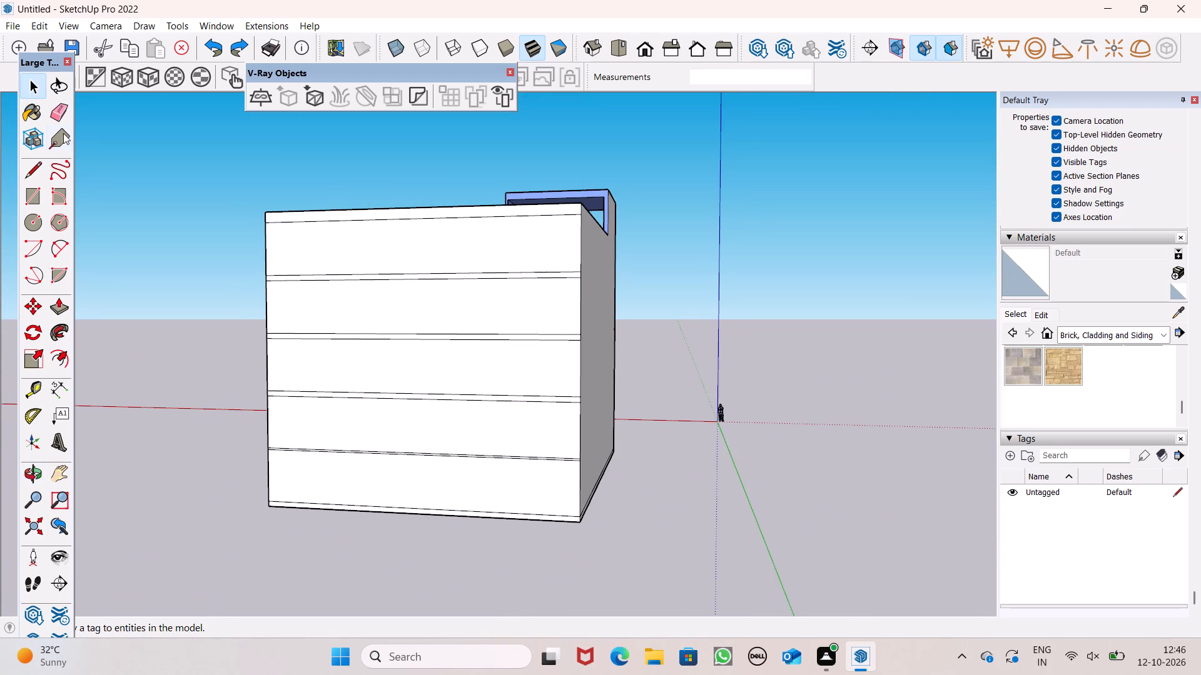
{"action": "left_click", "coordinate": [59, 109]}
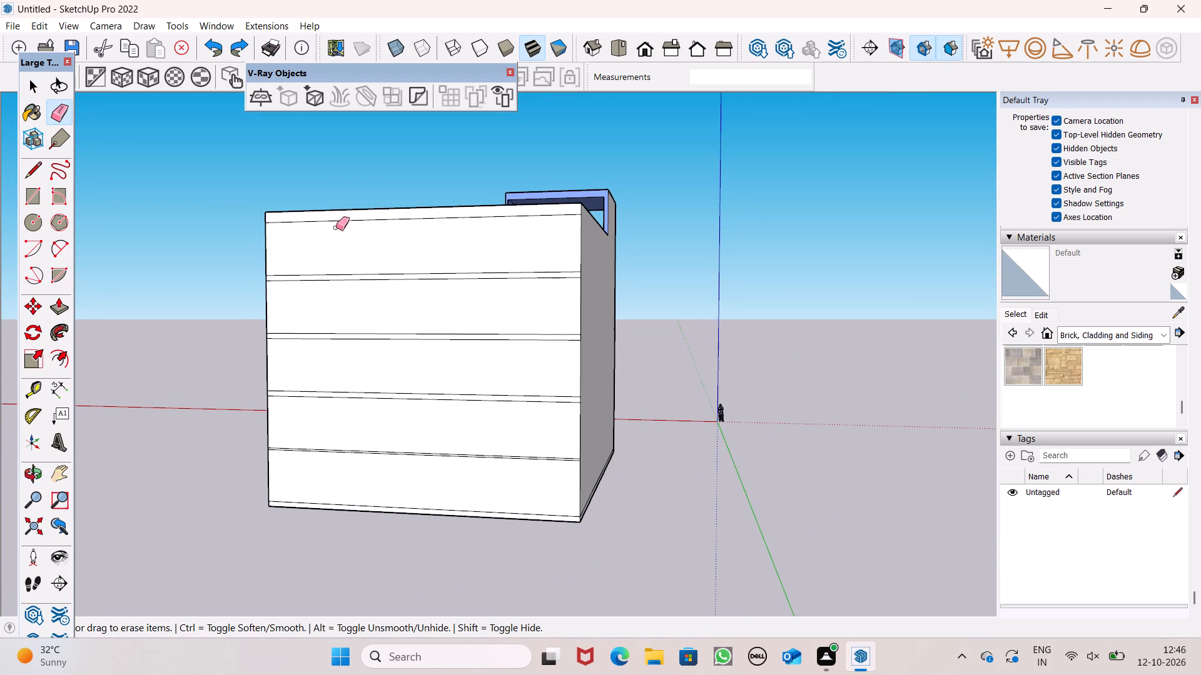
{"action": "left_click_drag", "start_coordinate": [349, 219], "coordinate": [355, 462]}
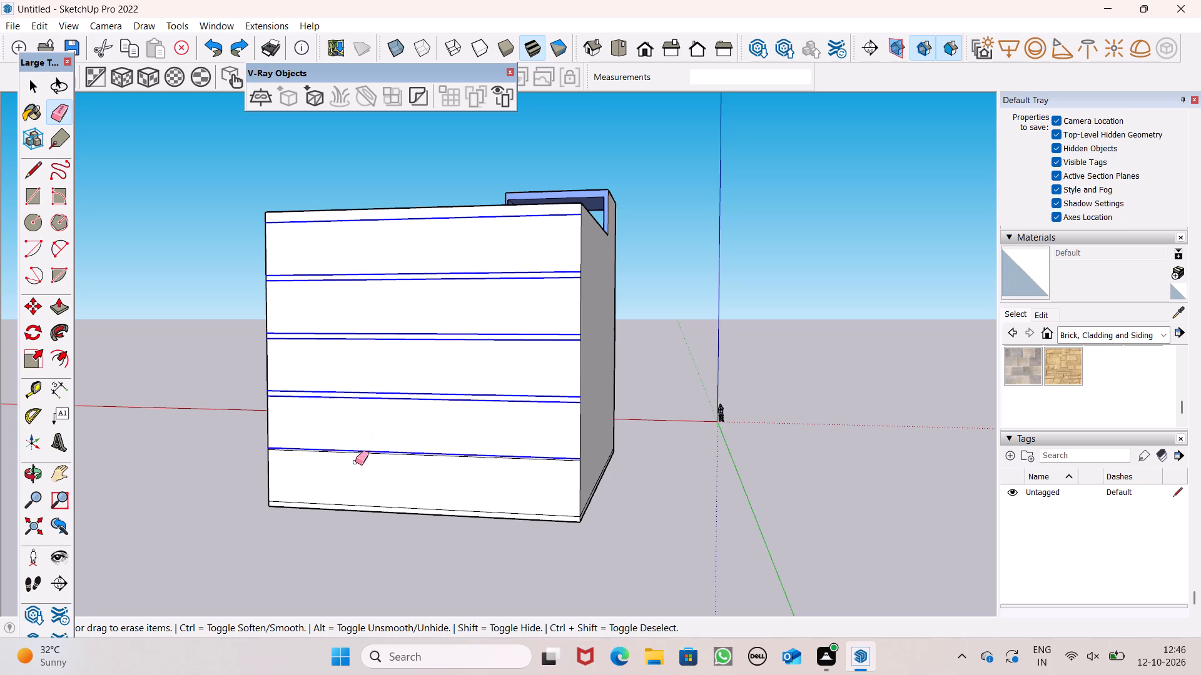
{"action": "left_click_drag", "start_coordinate": [355, 462], "coordinate": [357, 464]}
Erase the two parallel lines running down the middle of the roof and the inner border line along its rear edge.
{"action": "scroll", "coordinate": [420, 350], "scroll_direction": "down", "scroll_amount": 3}
{"action": "middle_click_drag", "start_coordinate": [427, 366], "coordinate": [396, 573]}
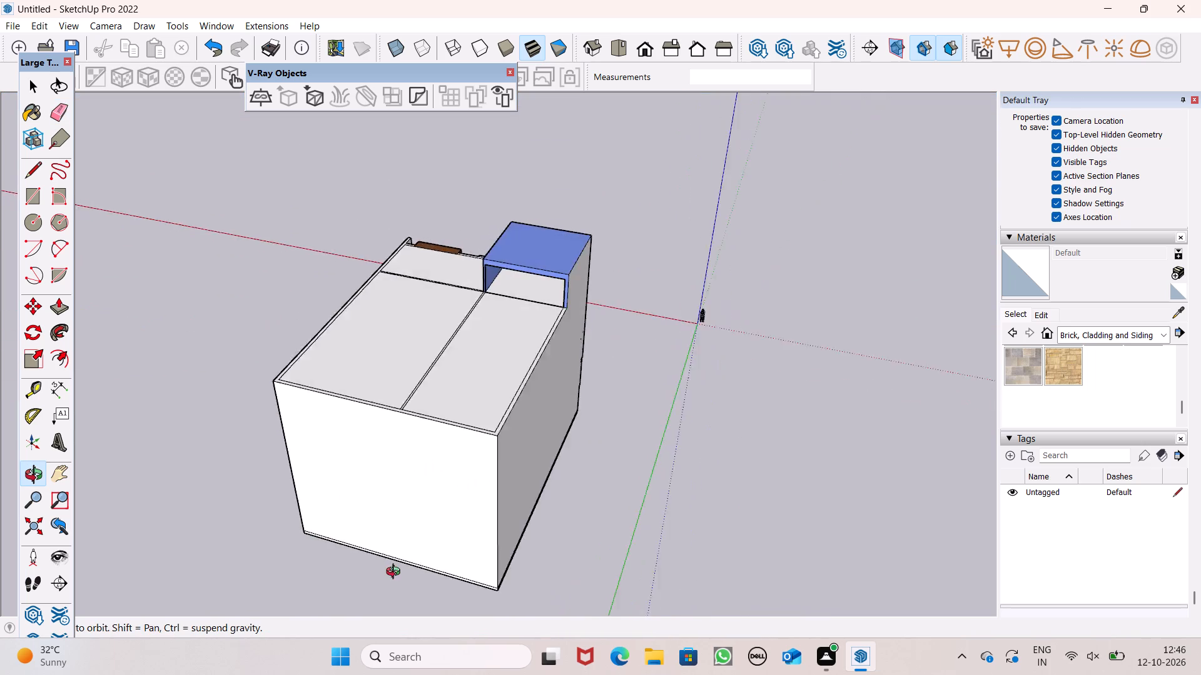
{"action": "middle_click_drag", "start_coordinate": [396, 573], "coordinate": [430, 582]}
{"action": "middle_click_drag", "start_coordinate": [492, 526], "coordinate": [624, 622]}
{"action": "scroll", "coordinate": [565, 529], "scroll_direction": "up", "scroll_amount": 7}
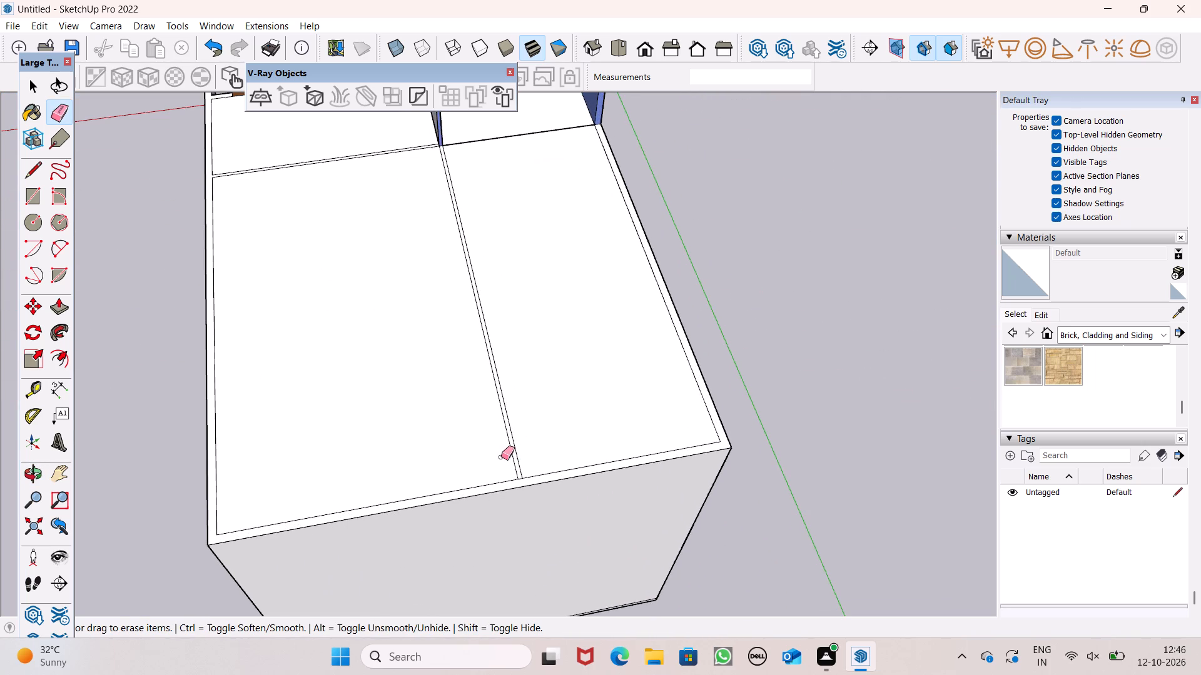
{"action": "left_click_drag", "start_coordinate": [500, 456], "coordinate": [511, 453]}
{"action": "left_click_drag", "start_coordinate": [490, 473], "coordinate": [487, 482]}
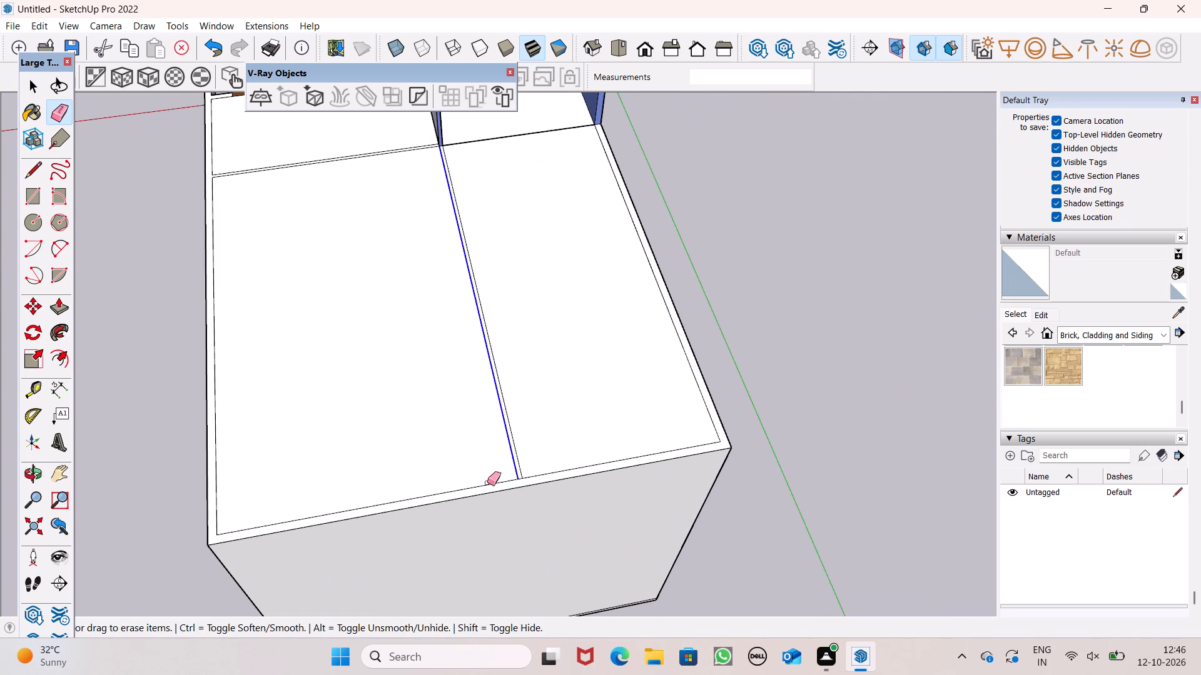
{"action": "left_click_drag", "start_coordinate": [487, 482], "coordinate": [499, 476]}
{"action": "left_click_drag", "start_coordinate": [514, 461], "coordinate": [509, 475]}
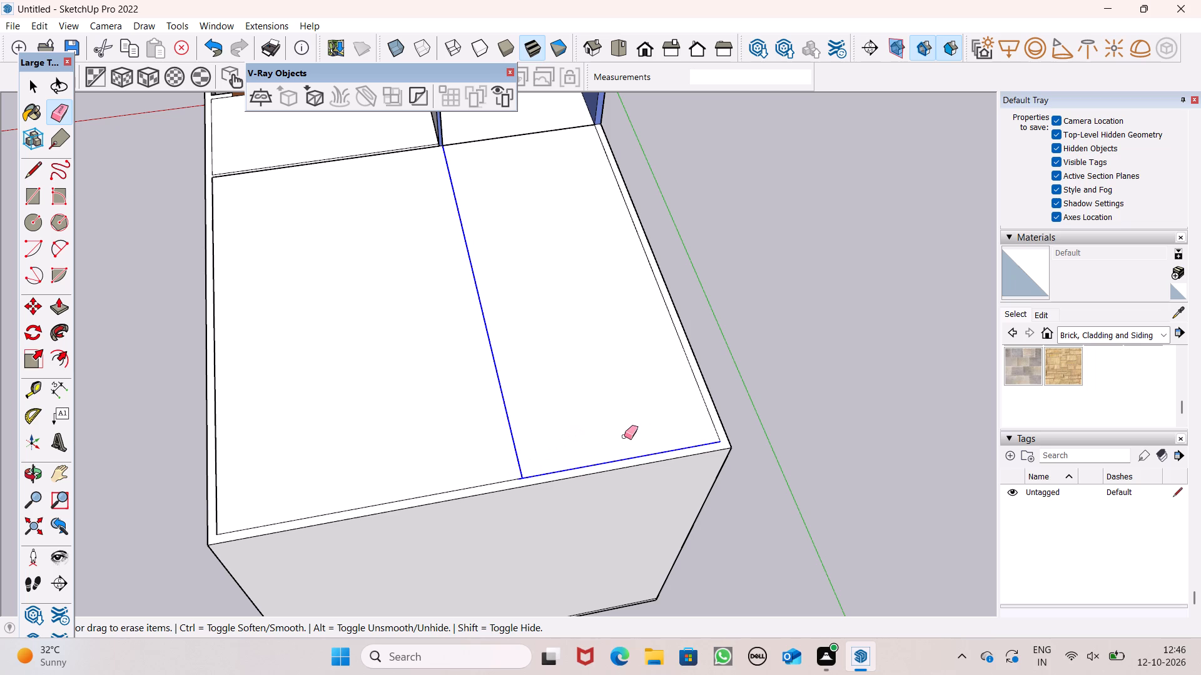
{"action": "left_click_drag", "start_coordinate": [497, 478], "coordinate": [514, 484]}
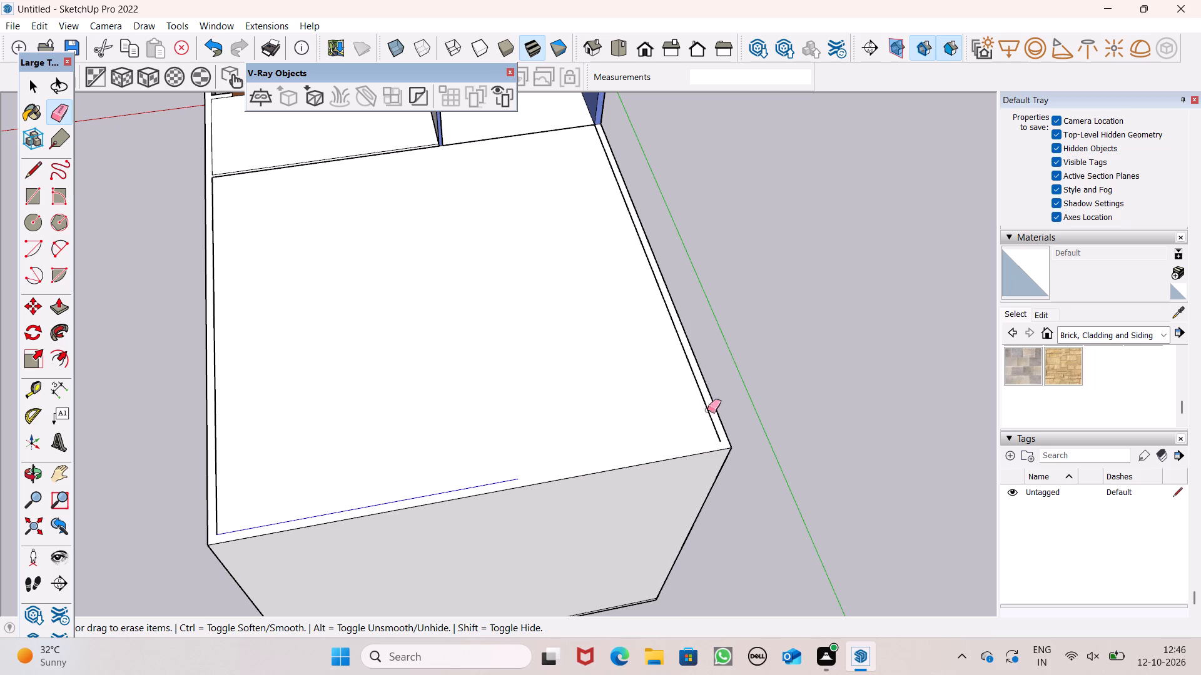
Erase the inner border lines along both long sides of the main roof surface.
{"action": "left_click", "coordinate": [708, 412]}
{"action": "left_click_drag", "start_coordinate": [702, 387], "coordinate": [697, 397]}
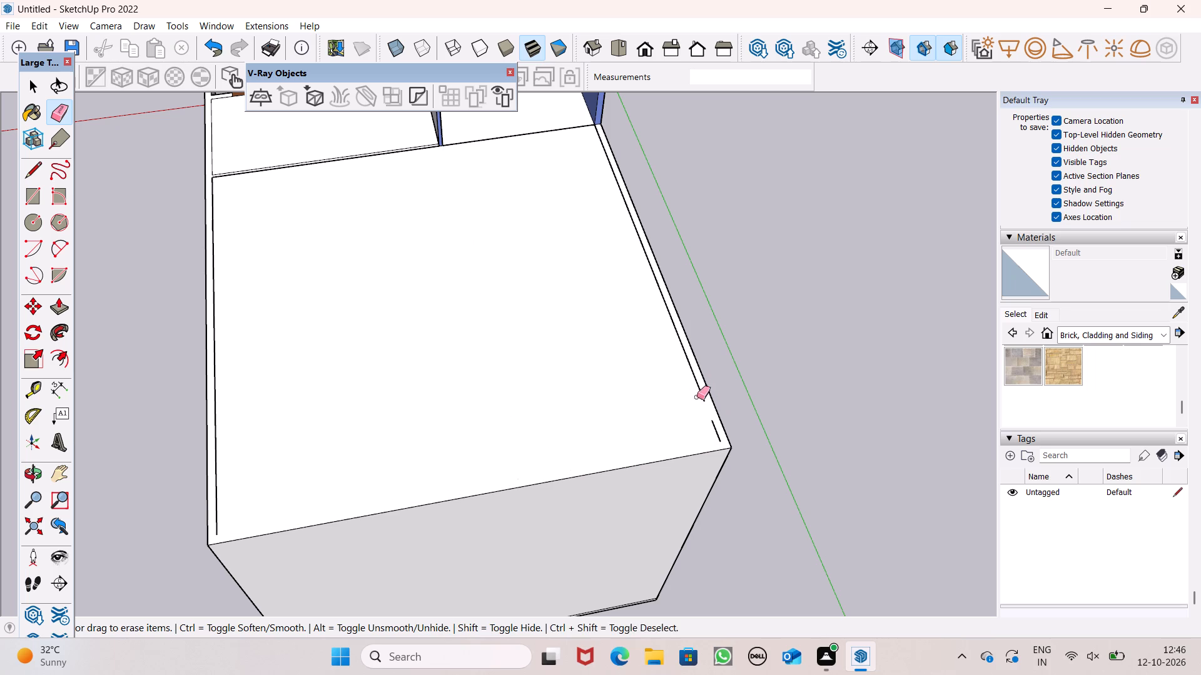
{"action": "left_click_drag", "start_coordinate": [697, 397], "coordinate": [696, 399]}
{"action": "left_click", "coordinate": [711, 426]}
{"action": "scroll", "coordinate": [582, 387], "scroll_direction": "down", "scroll_amount": 3}
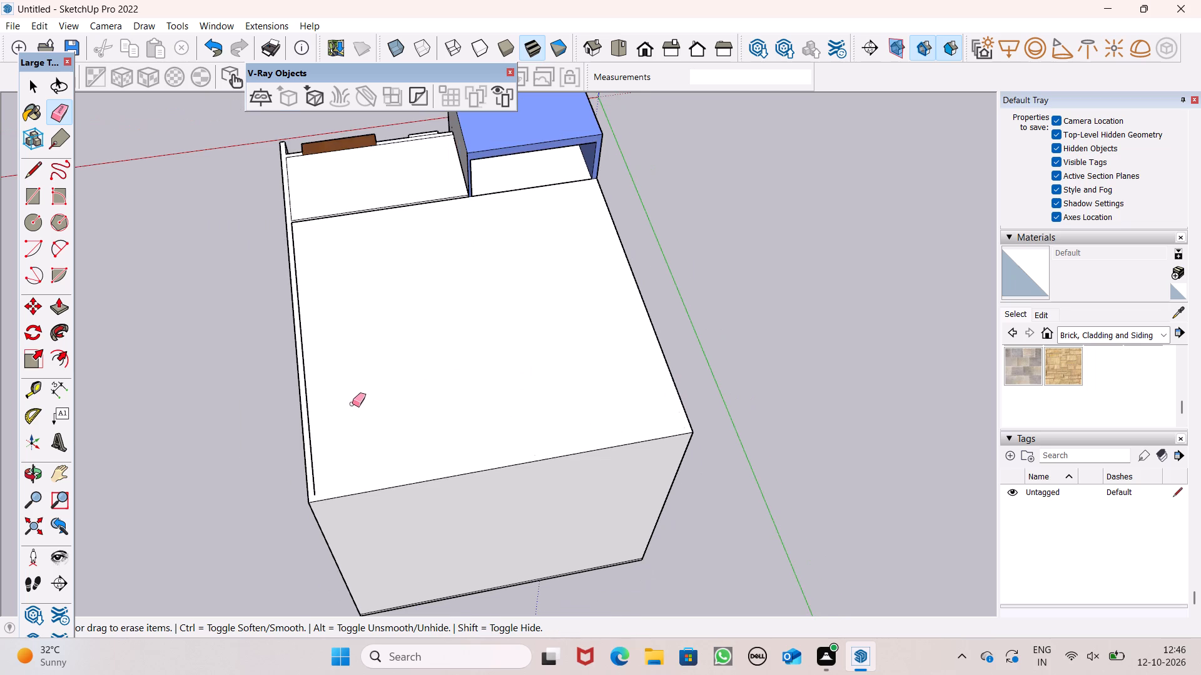
{"action": "scroll", "coordinate": [349, 404], "scroll_direction": "up", "scroll_amount": 5}
{"action": "left_click_drag", "start_coordinate": [276, 441], "coordinate": [281, 439]}
{"action": "scroll", "coordinate": [317, 441], "scroll_direction": "down", "scroll_amount": 6}
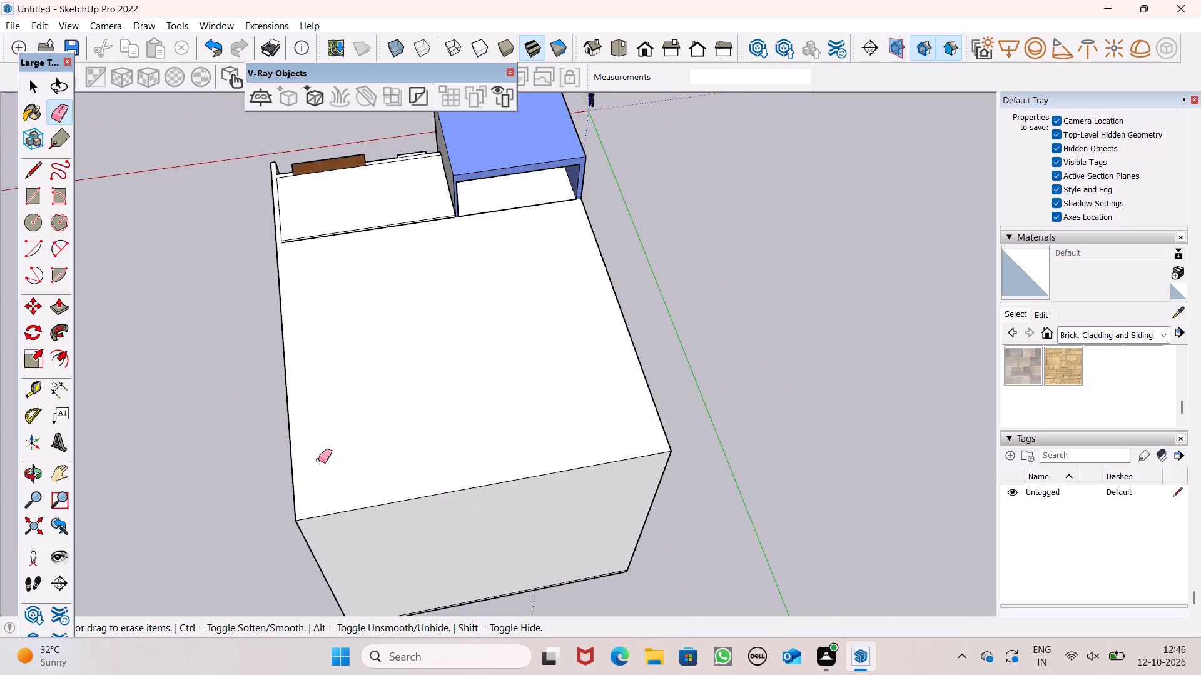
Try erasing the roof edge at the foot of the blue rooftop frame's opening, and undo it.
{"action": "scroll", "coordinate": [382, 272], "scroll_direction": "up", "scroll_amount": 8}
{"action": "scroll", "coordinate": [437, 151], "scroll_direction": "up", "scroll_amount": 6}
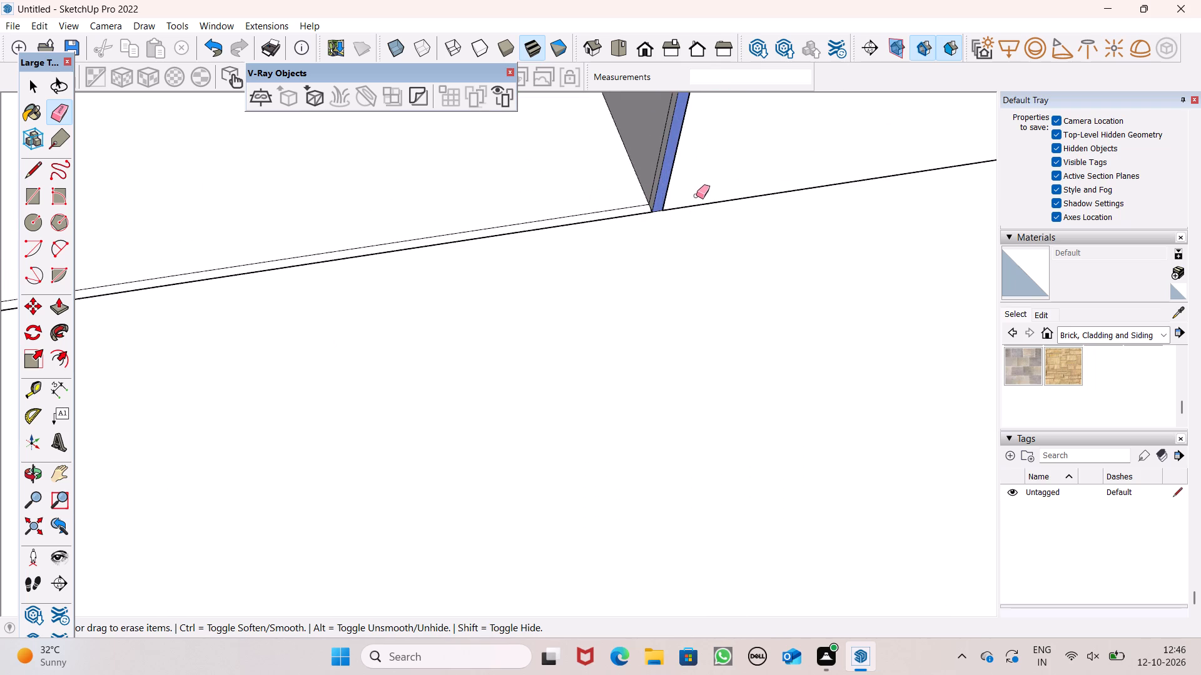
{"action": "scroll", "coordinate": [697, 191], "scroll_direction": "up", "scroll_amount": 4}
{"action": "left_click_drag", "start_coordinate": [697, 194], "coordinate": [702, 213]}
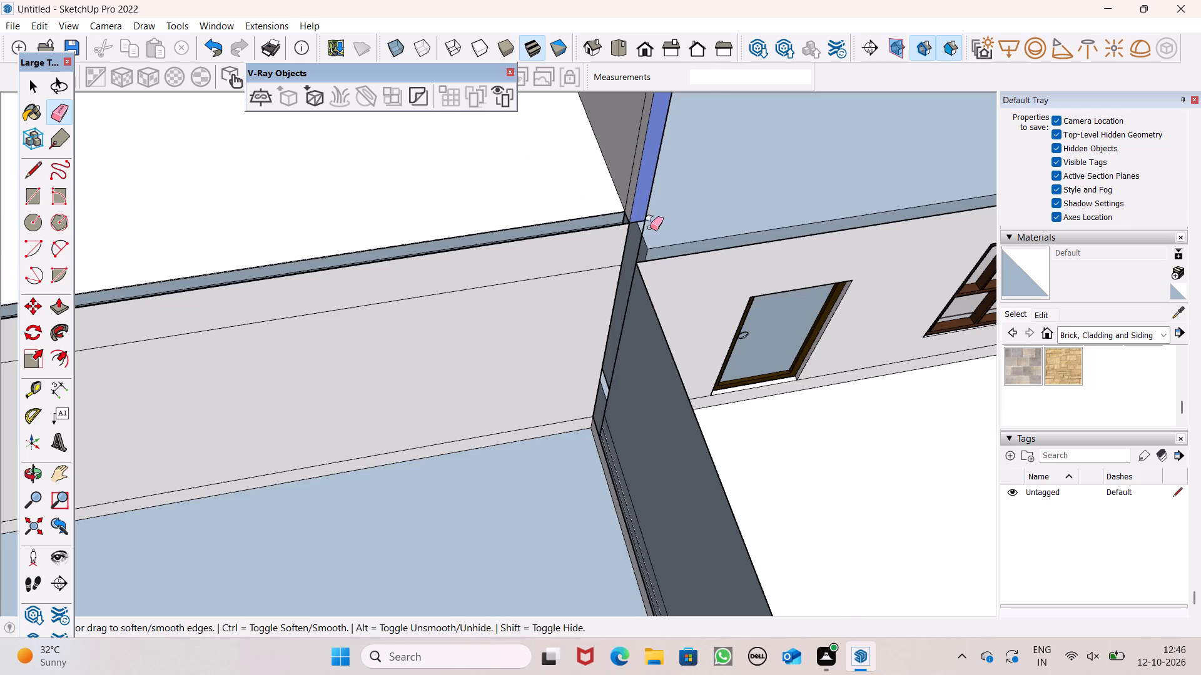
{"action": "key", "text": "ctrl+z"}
Erase the thin line beside the roof's cross edge and the short line on the wall beside the blue rooftop frame.
{"action": "scroll", "coordinate": [594, 251], "scroll_direction": "up", "scroll_amount": 6}
{"action": "scroll", "coordinate": [624, 215], "scroll_direction": "down", "scroll_amount": 2}
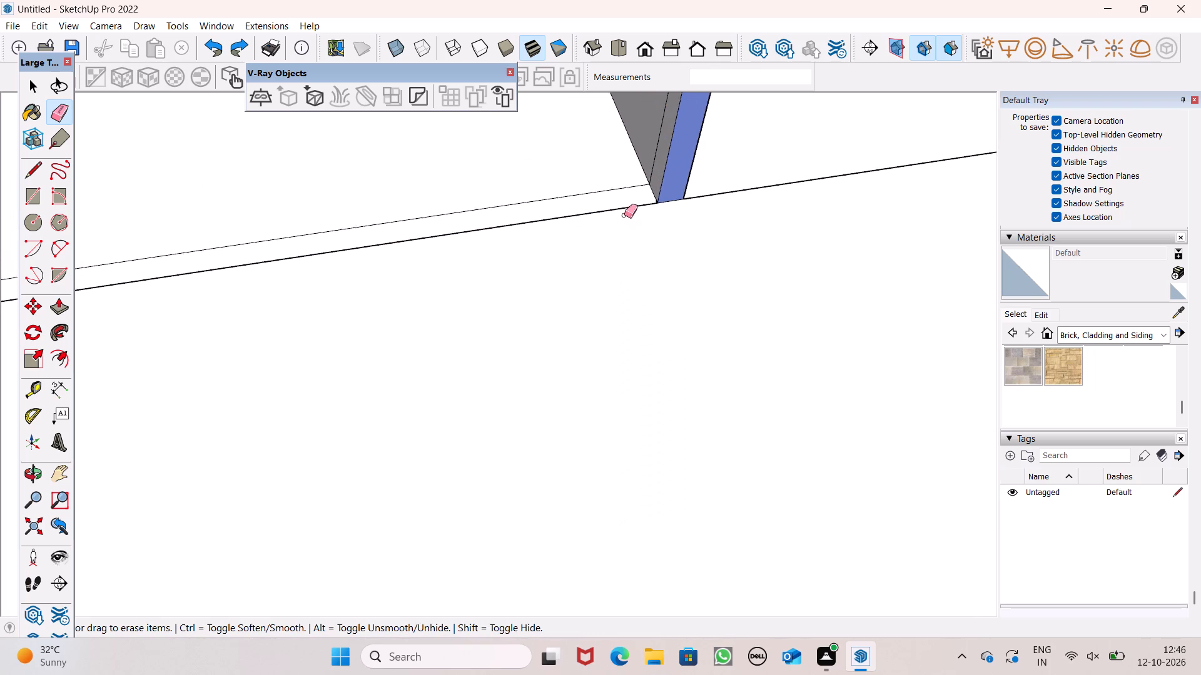
{"action": "scroll", "coordinate": [624, 215], "scroll_direction": "down", "scroll_amount": 4}
{"action": "middle_click", "coordinate": [589, 233]}
{"action": "scroll", "coordinate": [590, 231], "scroll_direction": "up", "scroll_amount": 1}
{"action": "left_click_drag", "start_coordinate": [589, 194], "coordinate": [602, 194]}
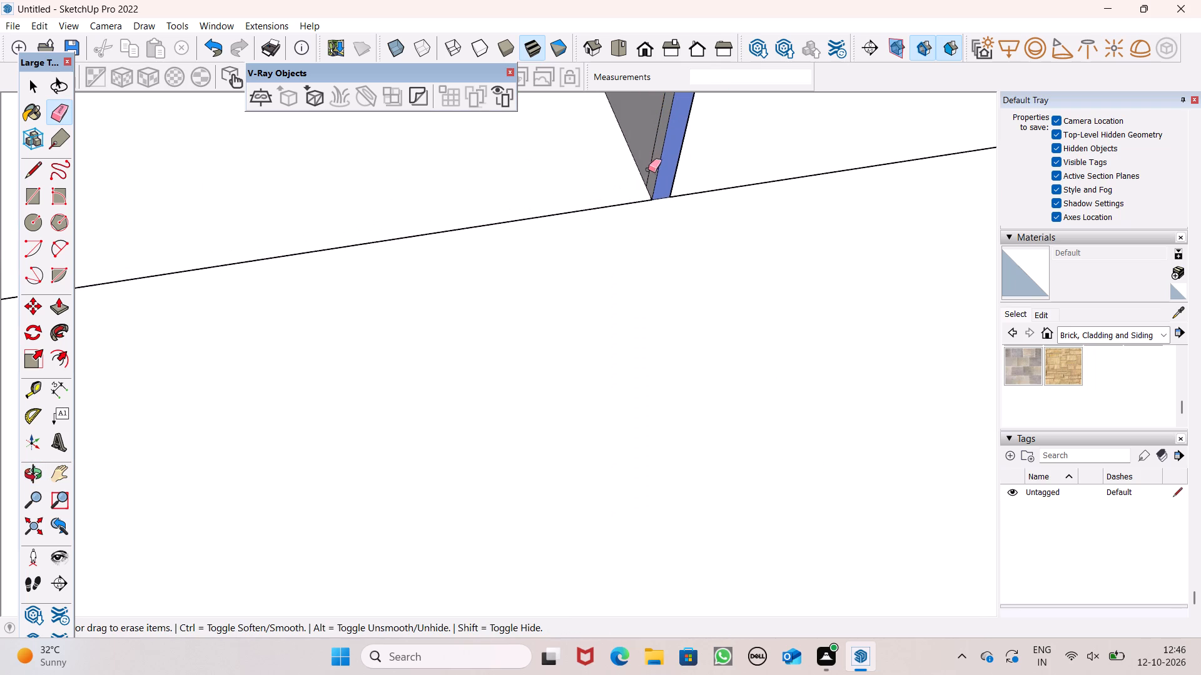
{"action": "left_click", "coordinate": [652, 166]}
{"action": "scroll", "coordinate": [603, 168], "scroll_direction": "down", "scroll_amount": 18}
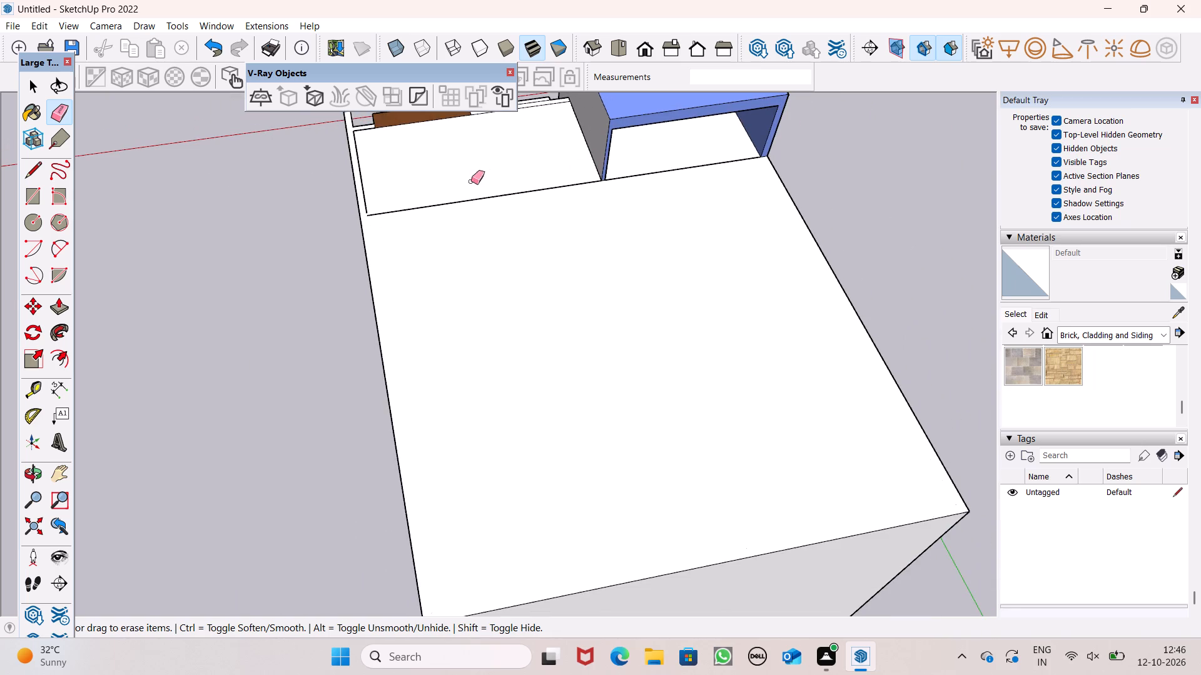
Erase the side border line of the front roof section and the cross line separating it from the main roof.
{"action": "middle_click_drag", "start_coordinate": [445, 192], "coordinate": [498, 225]}
{"action": "scroll", "coordinate": [497, 224], "scroll_direction": "up", "scroll_amount": 1}
{"action": "scroll", "coordinate": [352, 224], "scroll_direction": "up", "scroll_amount": 6}
{"action": "left_click", "coordinate": [334, 239]}
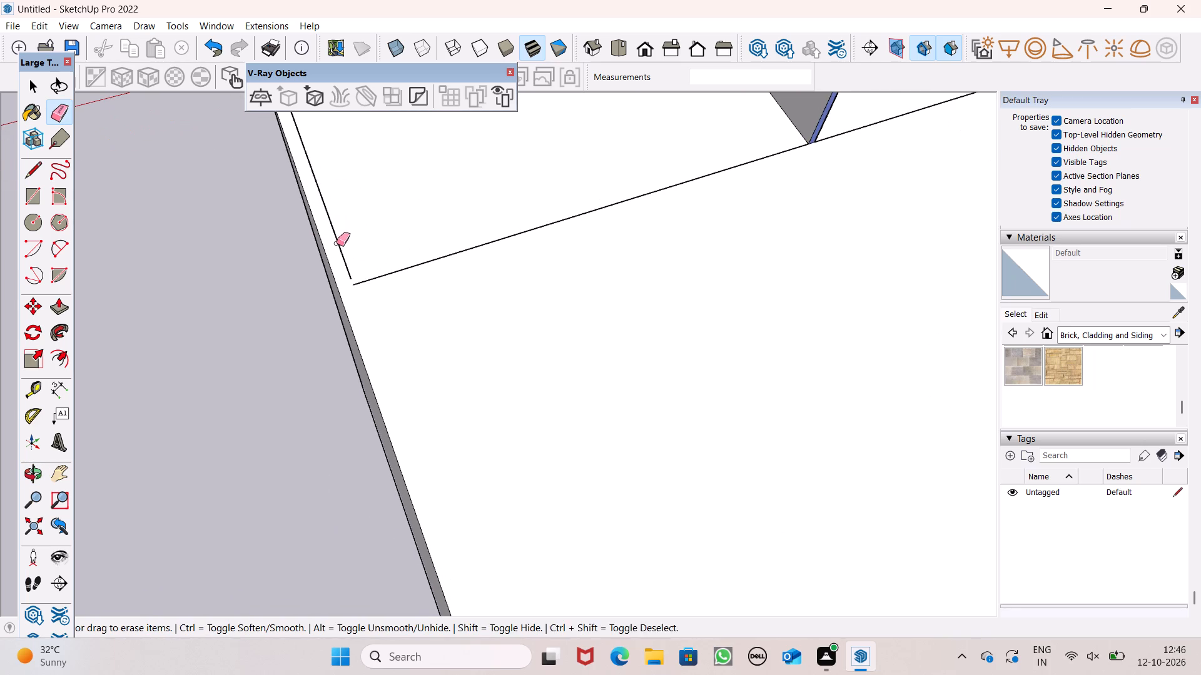
{"action": "left_click", "coordinate": [373, 277]}
{"action": "left_click_drag", "start_coordinate": [441, 257], "coordinate": [452, 257]}
{"action": "left_click_drag", "start_coordinate": [589, 214], "coordinate": [589, 207]}
{"action": "scroll", "coordinate": [550, 234], "scroll_direction": "down", "scroll_amount": 6}
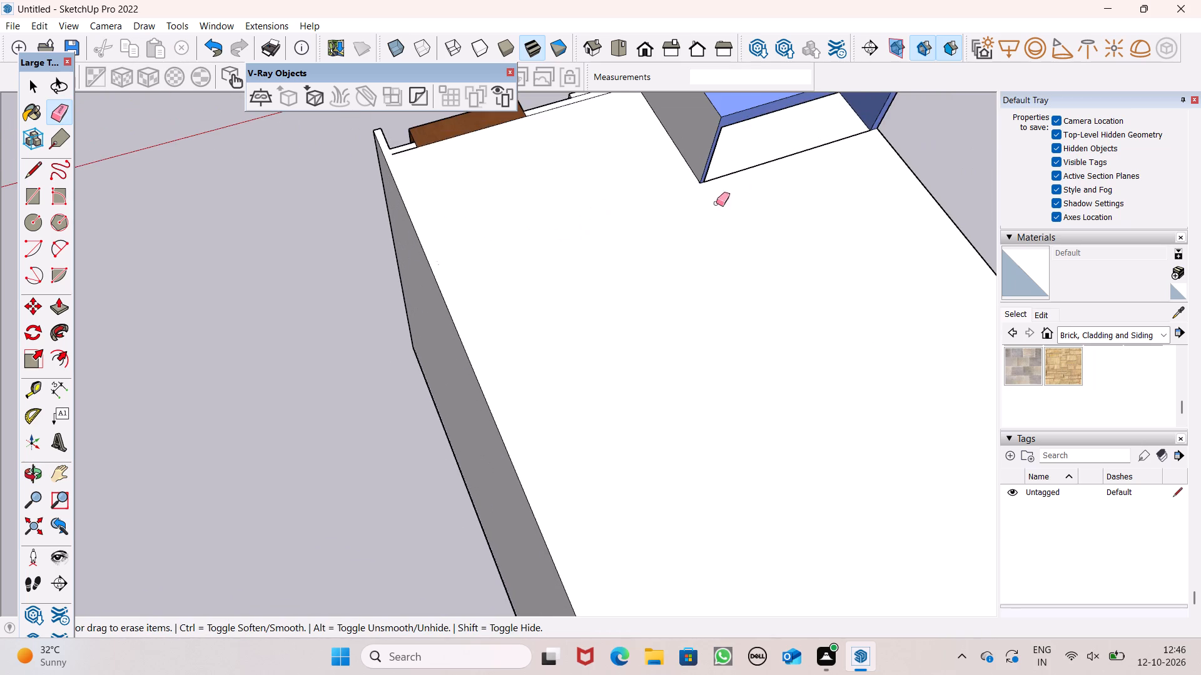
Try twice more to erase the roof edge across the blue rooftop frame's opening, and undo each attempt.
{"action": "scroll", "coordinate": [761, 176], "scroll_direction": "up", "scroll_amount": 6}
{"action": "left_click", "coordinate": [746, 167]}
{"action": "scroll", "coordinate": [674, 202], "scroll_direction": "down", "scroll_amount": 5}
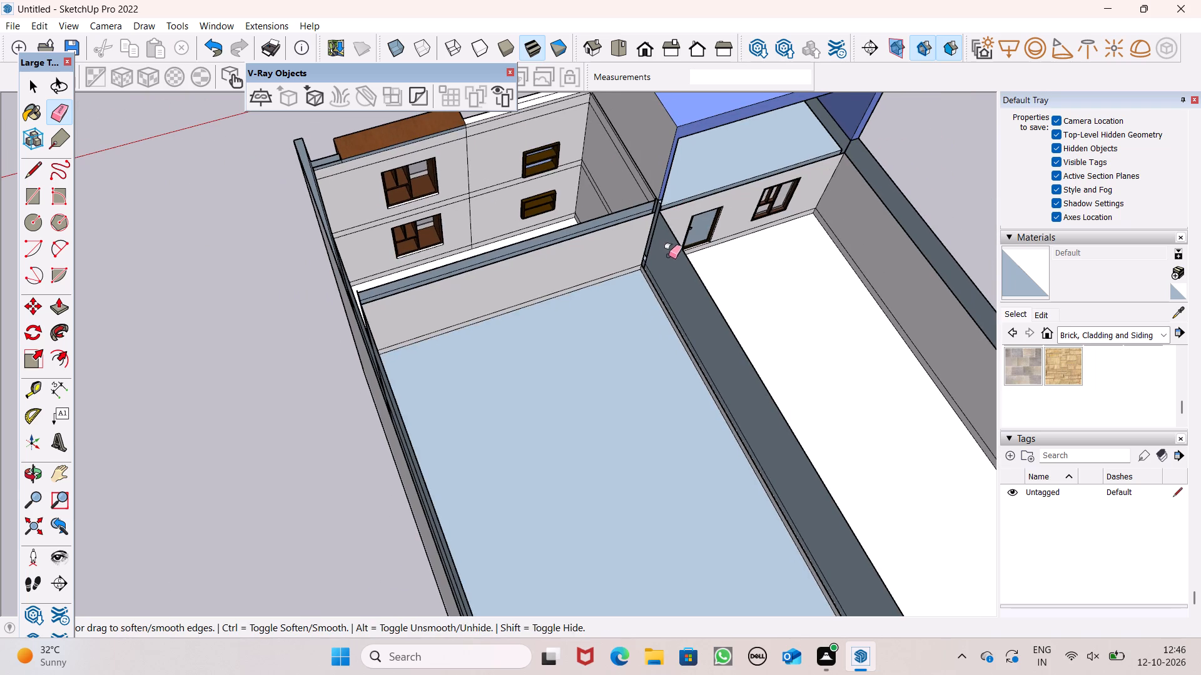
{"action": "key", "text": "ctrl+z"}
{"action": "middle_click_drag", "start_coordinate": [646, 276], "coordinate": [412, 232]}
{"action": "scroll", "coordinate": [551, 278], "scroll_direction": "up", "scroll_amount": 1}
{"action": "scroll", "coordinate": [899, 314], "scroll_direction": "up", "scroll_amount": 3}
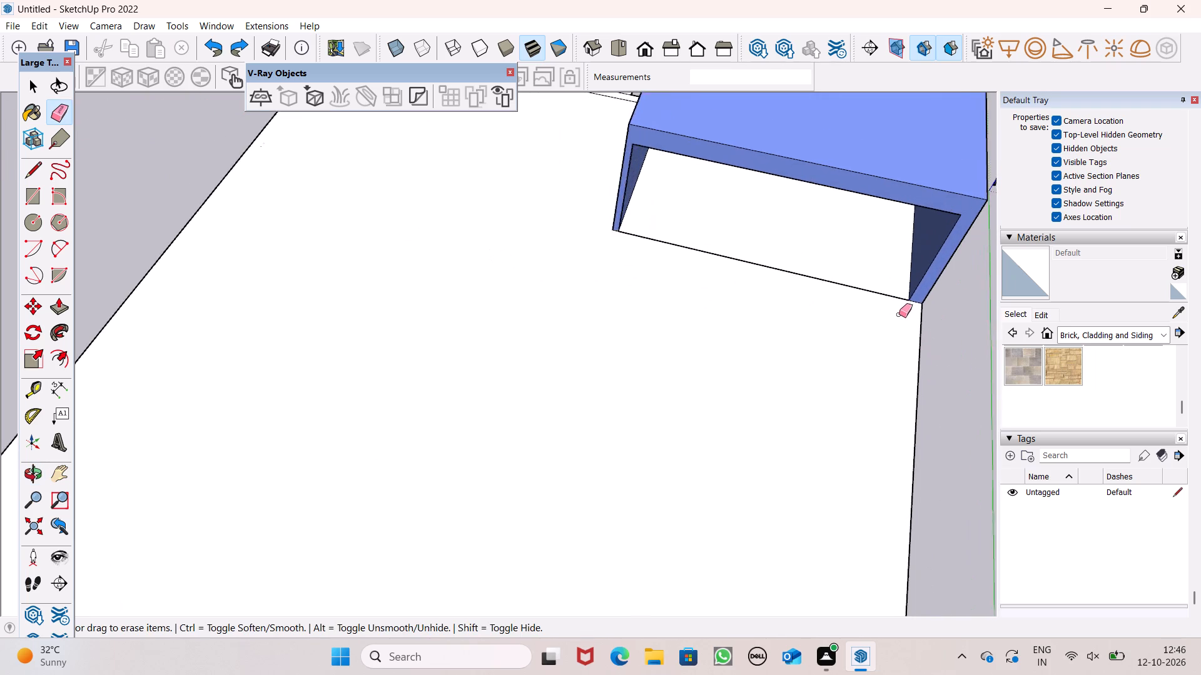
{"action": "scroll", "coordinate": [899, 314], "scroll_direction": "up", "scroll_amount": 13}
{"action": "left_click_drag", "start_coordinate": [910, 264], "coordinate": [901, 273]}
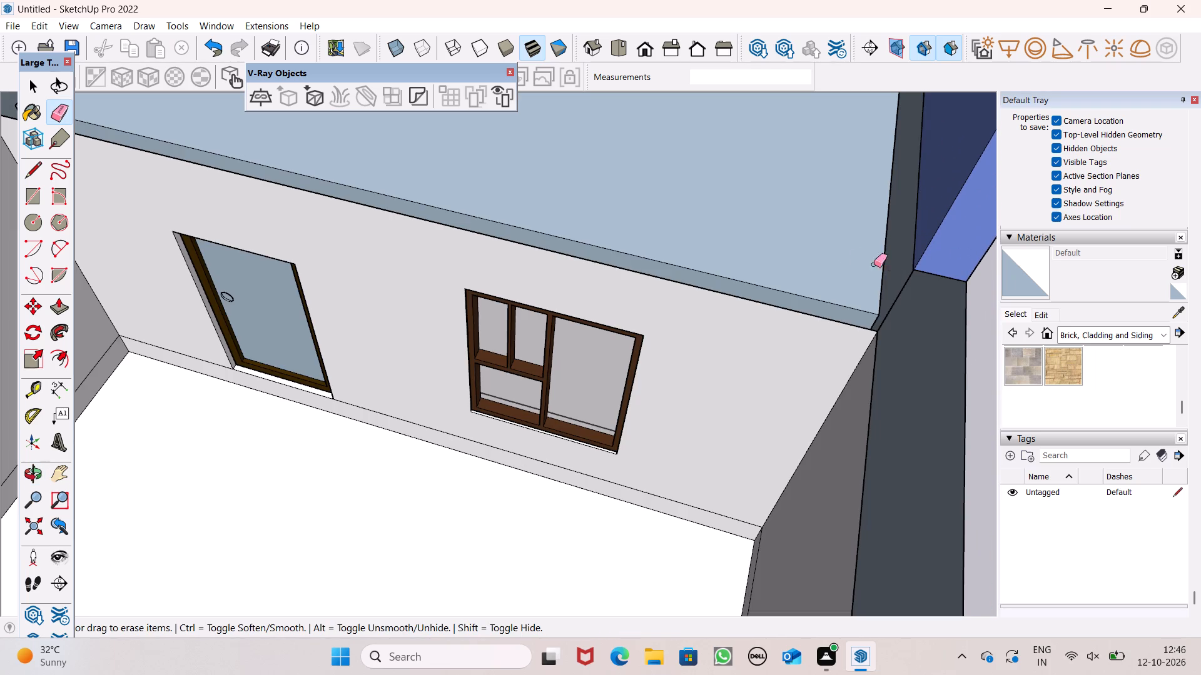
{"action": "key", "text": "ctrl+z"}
Examine the corner where the blue rooftop frame meets the roof and the outer side wall.
{"action": "scroll", "coordinate": [798, 264], "scroll_direction": "down", "scroll_amount": 6}
{"action": "key", "text": "c"}
{"action": "scroll", "coordinate": [791, 271], "scroll_direction": "down", "scroll_amount": 5}
{"action": "key", "text": "space"}
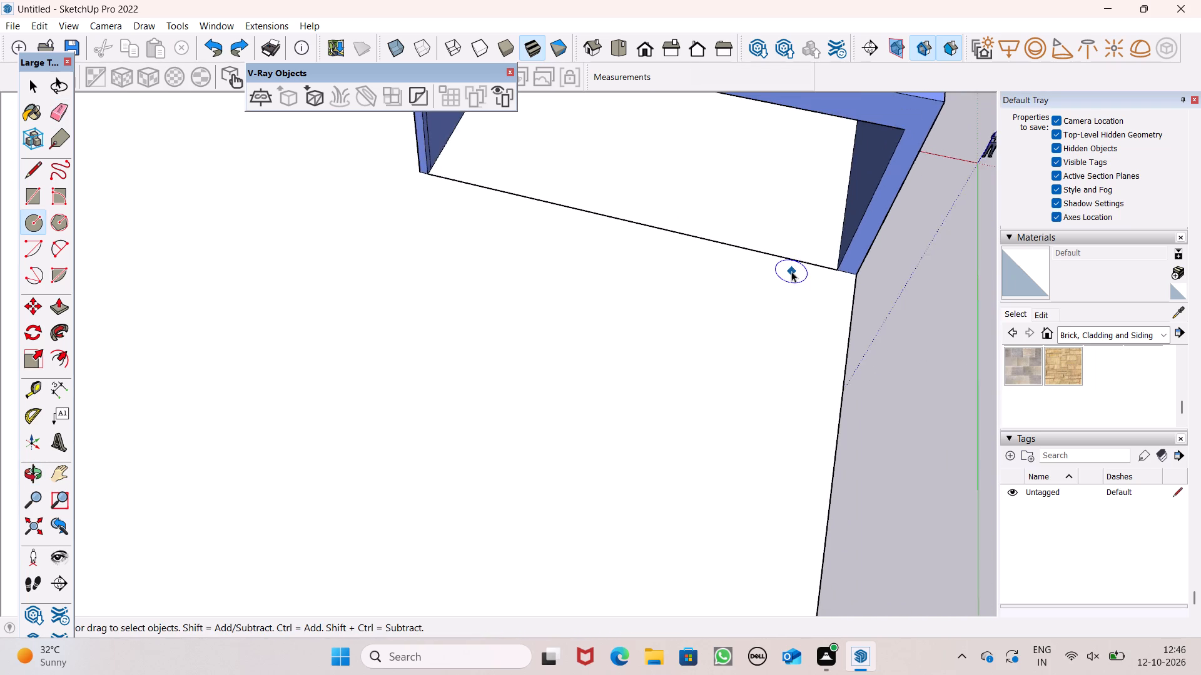
{"action": "scroll", "coordinate": [791, 271], "scroll_direction": "down", "scroll_amount": 4}
{"action": "middle_click_drag", "start_coordinate": [761, 310], "coordinate": [417, 278]}
{"action": "scroll", "coordinate": [491, 317], "scroll_direction": "up", "scroll_amount": 8}
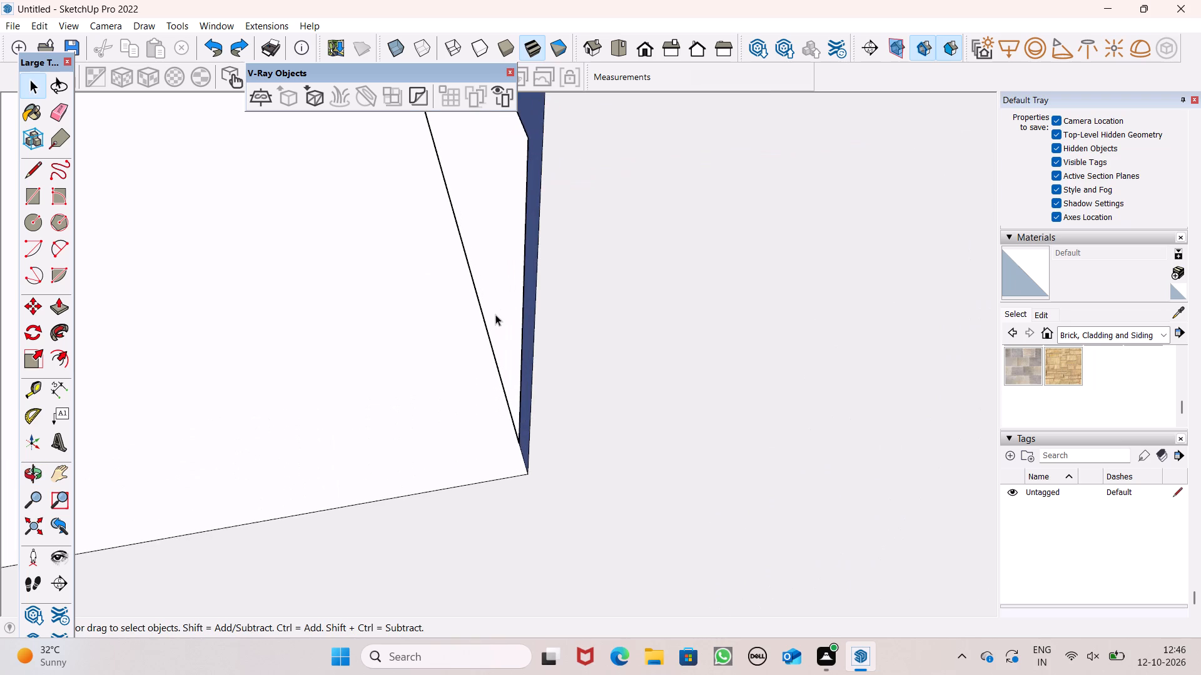
{"action": "scroll", "coordinate": [495, 322], "scroll_direction": "up", "scroll_amount": 6}
{"action": "middle_click_drag", "start_coordinate": [499, 358], "coordinate": [488, 280]}
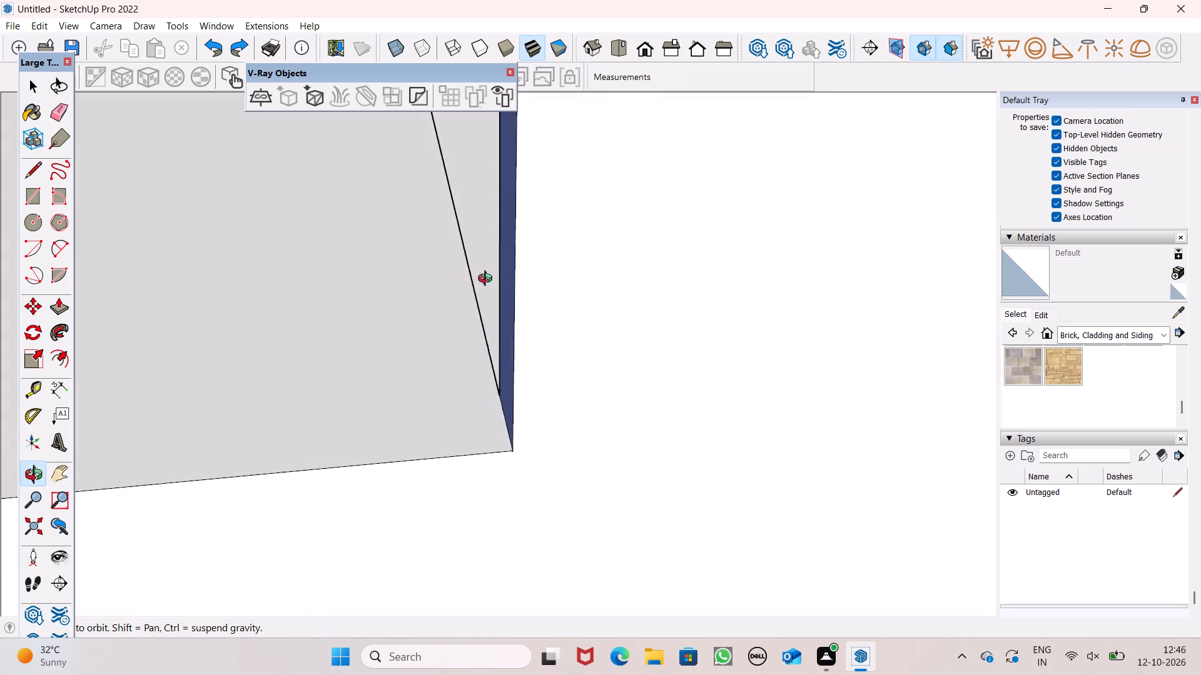
{"action": "middle_click_drag", "start_coordinate": [488, 280], "coordinate": [594, 300]}
Switch to the front view and examine the finished facade and both outer side walls from several angles.
{"action": "left_click", "coordinate": [637, 59]}
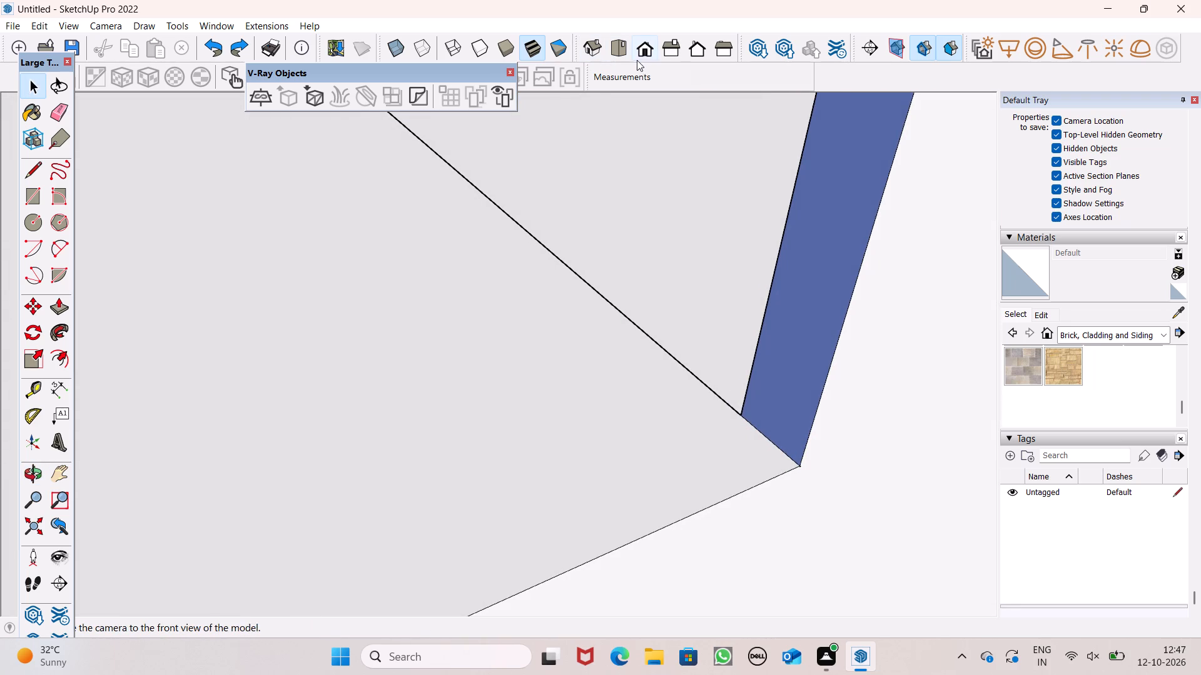
{"action": "scroll", "coordinate": [592, 96], "scroll_direction": "down", "scroll_amount": 7}
{"action": "scroll", "coordinate": [612, 214], "scroll_direction": "down", "scroll_amount": 11}
{"action": "middle_click_drag", "start_coordinate": [612, 340], "coordinate": [650, 418]}
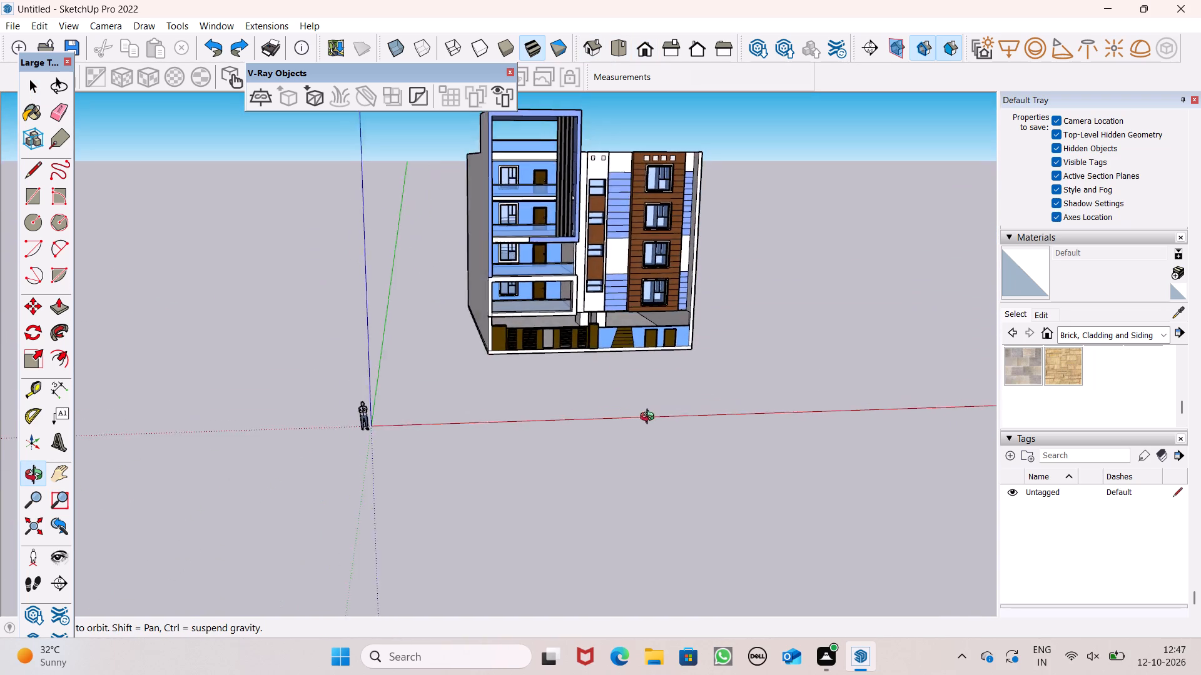
{"action": "middle_click_drag", "start_coordinate": [650, 418], "coordinate": [529, 440]}
{"action": "scroll", "coordinate": [605, 357], "scroll_direction": "up", "scroll_amount": 5}
{"action": "scroll", "coordinate": [637, 348], "scroll_direction": "down", "scroll_amount": 6}
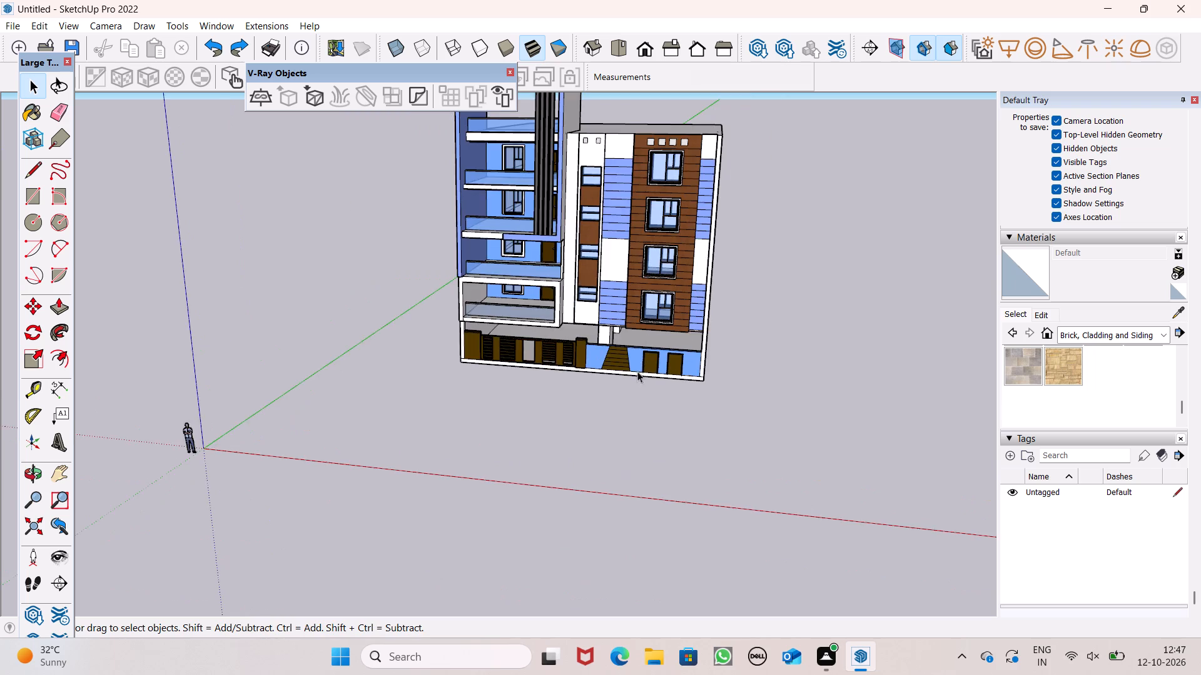
{"action": "middle_click_drag", "start_coordinate": [638, 369], "coordinate": [752, 332]}
{"action": "scroll", "coordinate": [684, 302], "scroll_direction": "up", "scroll_amount": 4}
{"action": "middle_click_drag", "start_coordinate": [658, 337], "coordinate": [749, 344]}
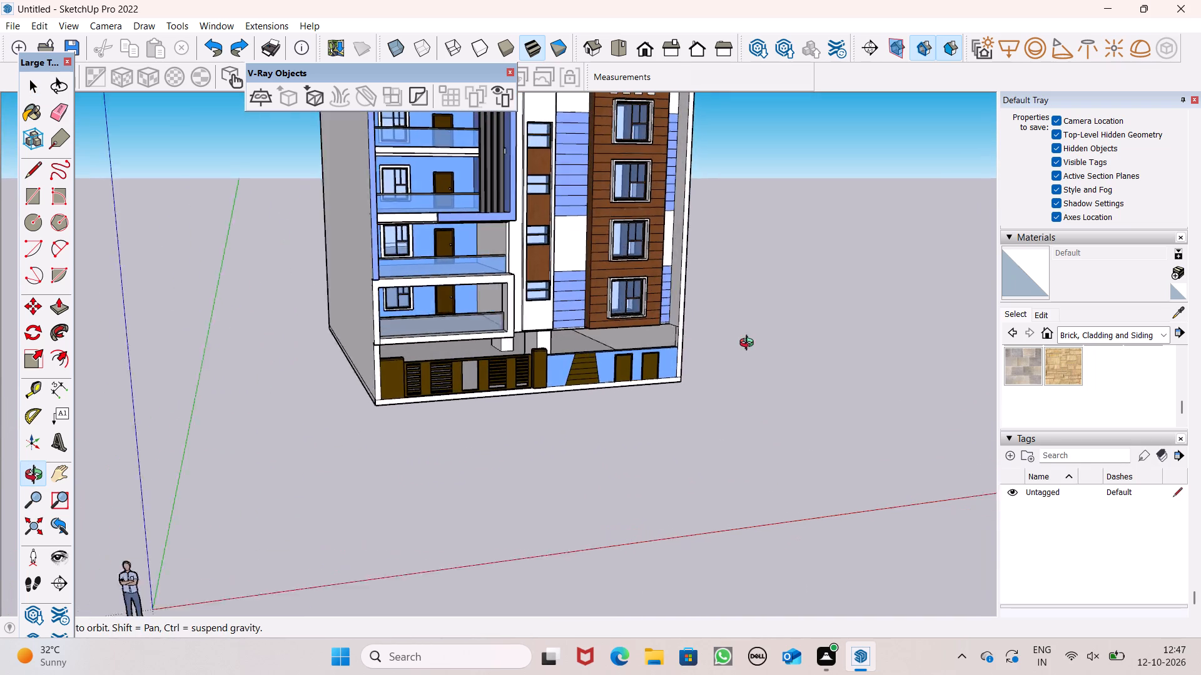
{"action": "middle_click_drag", "start_coordinate": [749, 344], "coordinate": [759, 347]}
{"action": "scroll", "coordinate": [750, 346], "scroll_direction": "up", "scroll_amount": 1}
{"action": "scroll", "coordinate": [673, 334], "scroll_direction": "down", "scroll_amount": 5}
{"action": "middle_click_drag", "start_coordinate": [554, 352], "coordinate": [514, 337]}
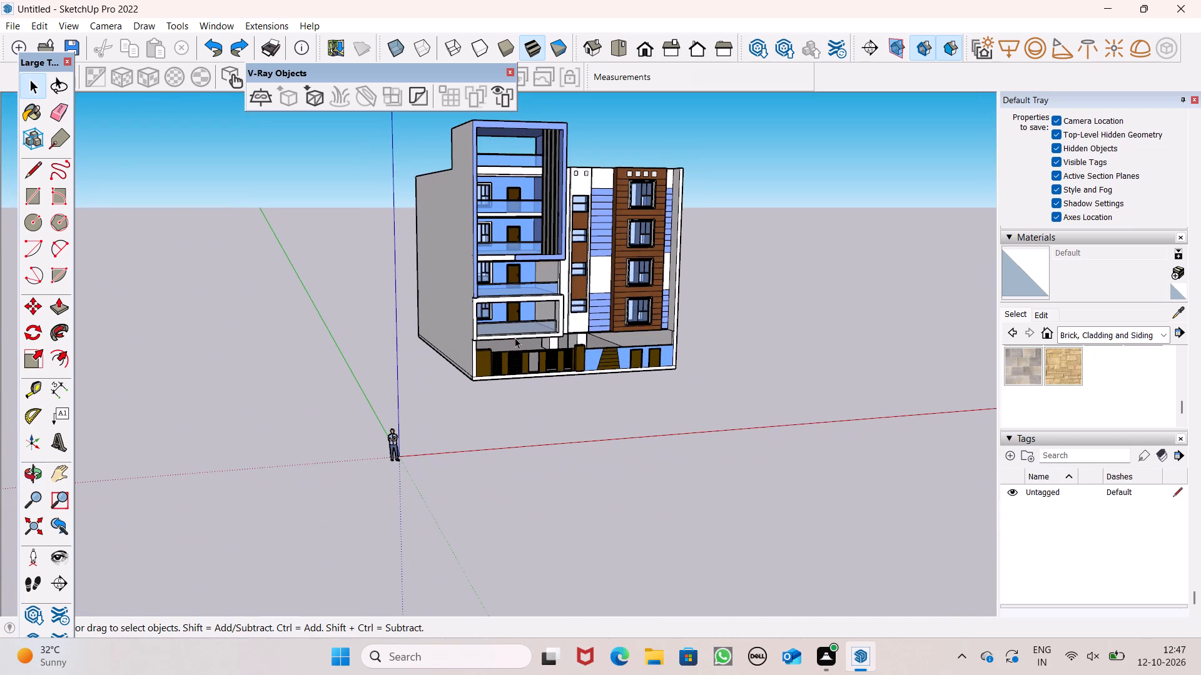
{"action": "middle_click_drag", "start_coordinate": [574, 357], "coordinate": [314, 357]}
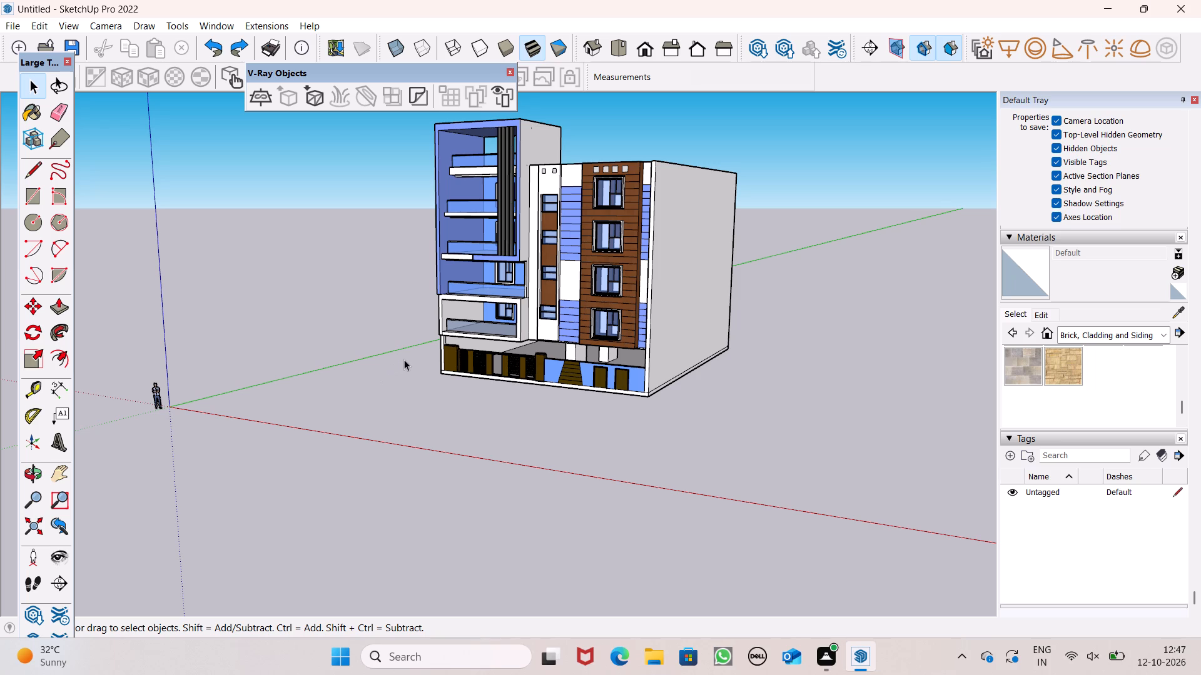
{"action": "scroll", "coordinate": [424, 371], "scroll_direction": "up", "scroll_amount": 1}
{"action": "middle_click_drag", "start_coordinate": [412, 377], "coordinate": [462, 414]}
{"action": "scroll", "coordinate": [461, 421], "scroll_direction": "up", "scroll_amount": 1}
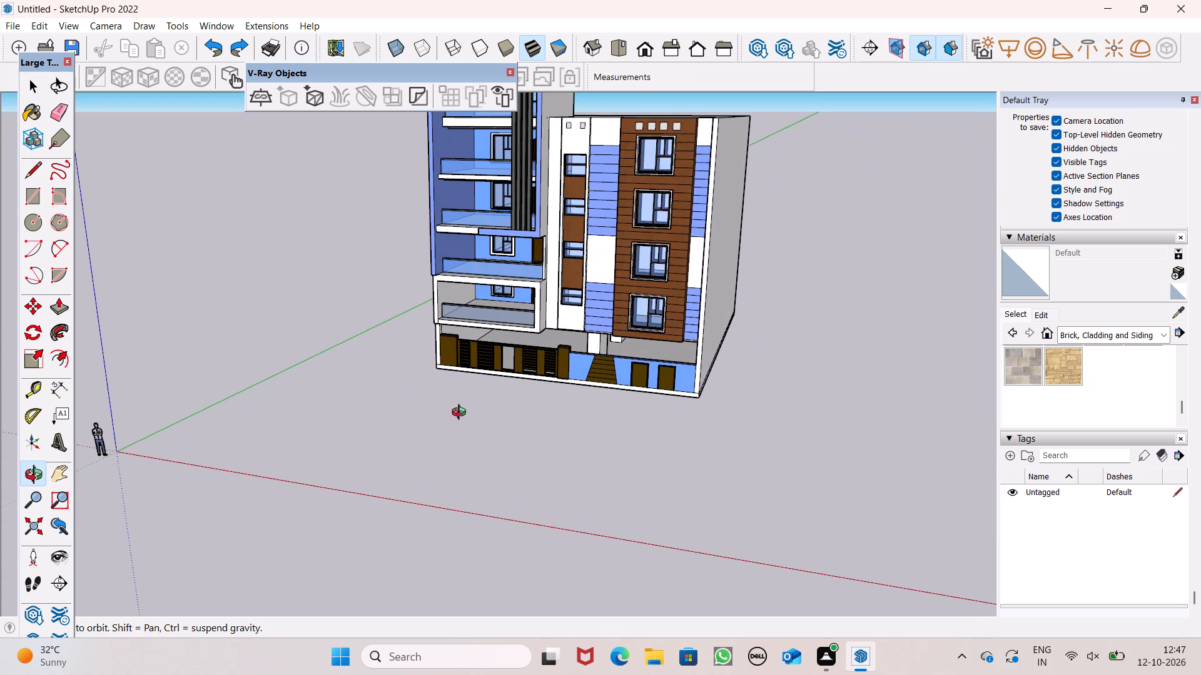
{"action": "middle_click_drag", "start_coordinate": [462, 414], "coordinate": [460, 405]}
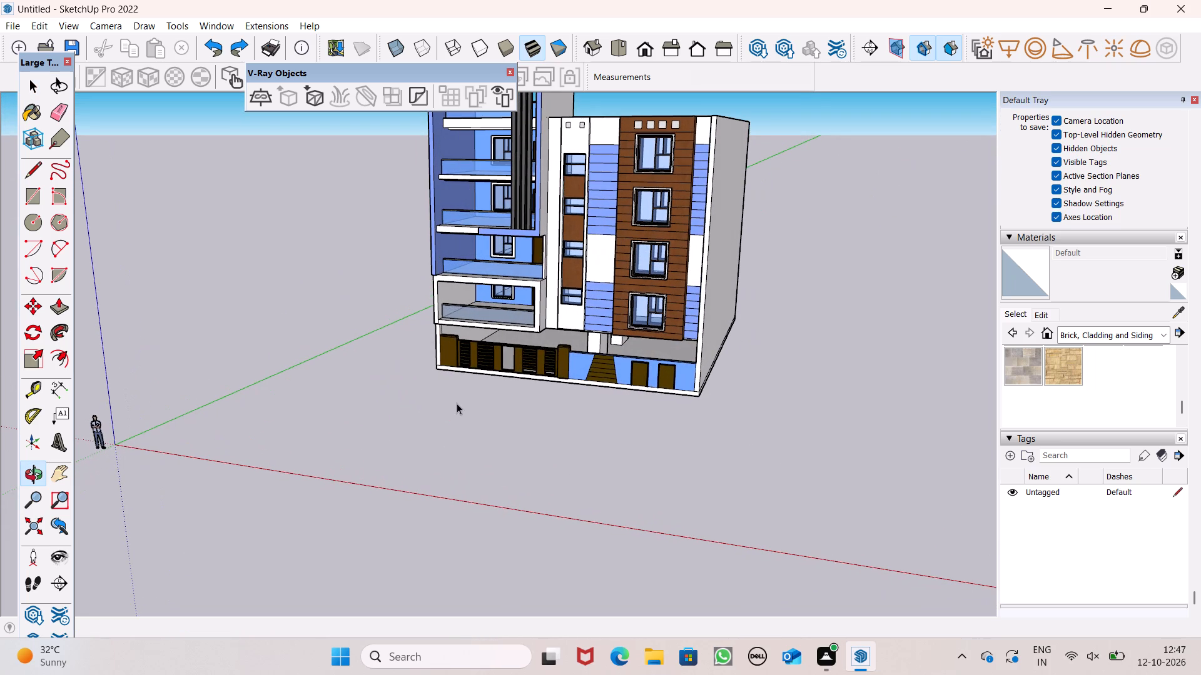
{"action": "middle_click_drag", "start_coordinate": [706, 386], "coordinate": [605, 375]}
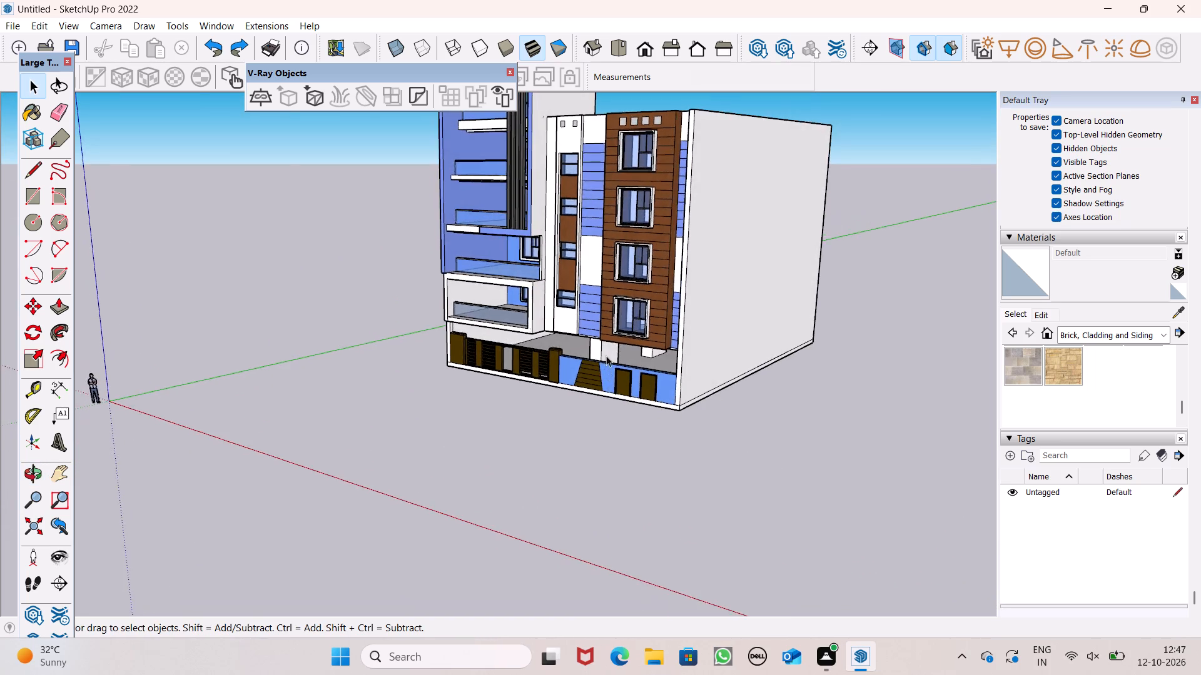
{"action": "scroll", "coordinate": [606, 356], "scroll_direction": "down", "scroll_amount": 6}
{"action": "scroll", "coordinate": [611, 326], "scroll_direction": "up", "scroll_amount": 6}
{"action": "middle_click_drag", "start_coordinate": [614, 335], "coordinate": [689, 337]}
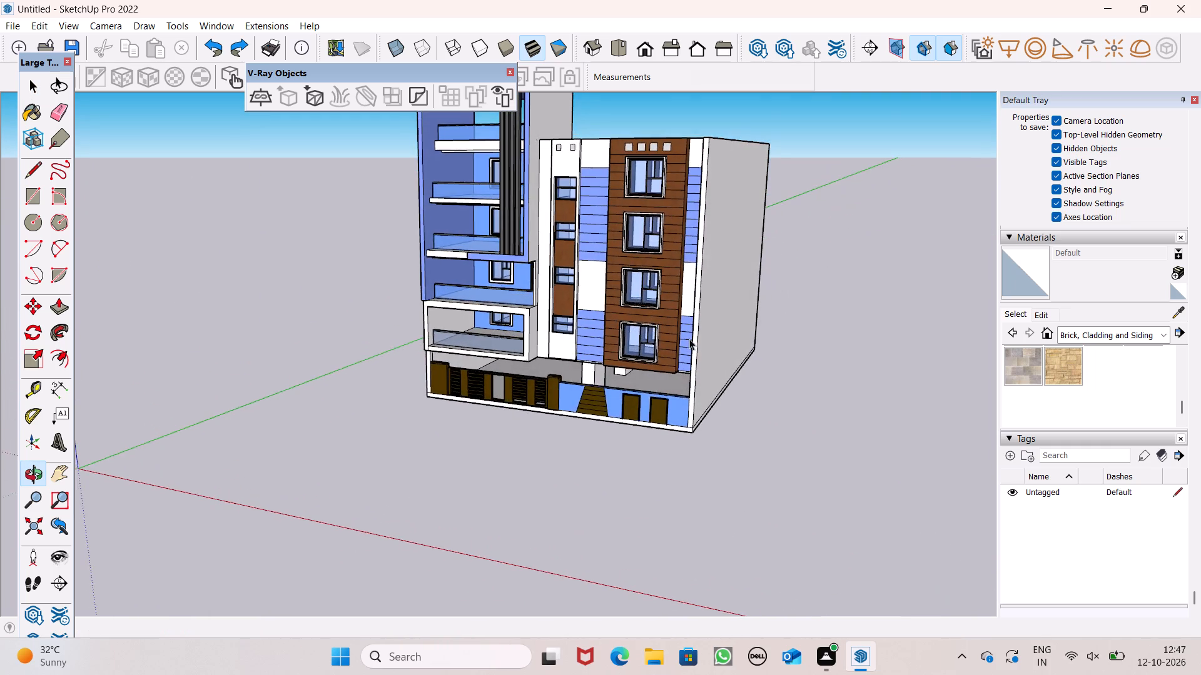
Examine the front facade and adjoining side wall, ending with the whole building framed in a three-quarter perspective.
{"action": "scroll", "coordinate": [684, 342], "scroll_direction": "down", "scroll_amount": 6}
{"action": "scroll", "coordinate": [676, 299], "scroll_direction": "up", "scroll_amount": 4}
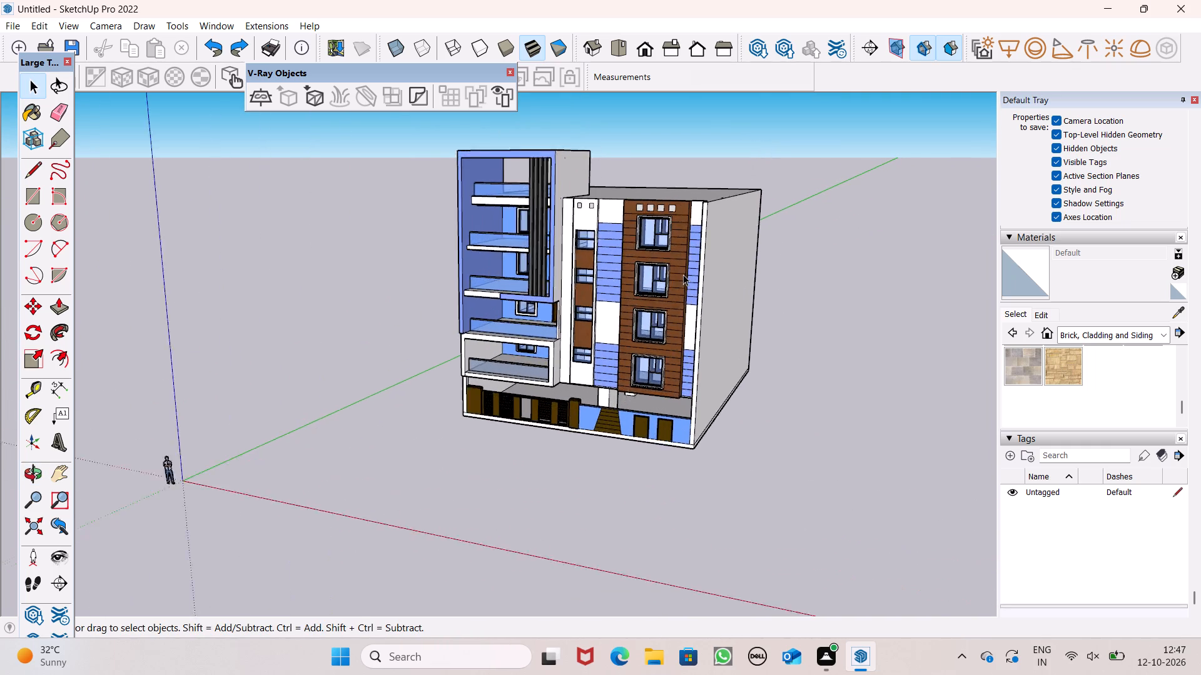
{"action": "scroll", "coordinate": [683, 274], "scroll_direction": "up", "scroll_amount": 4}
{"action": "middle_click_drag", "start_coordinate": [677, 345], "coordinate": [676, 345]}
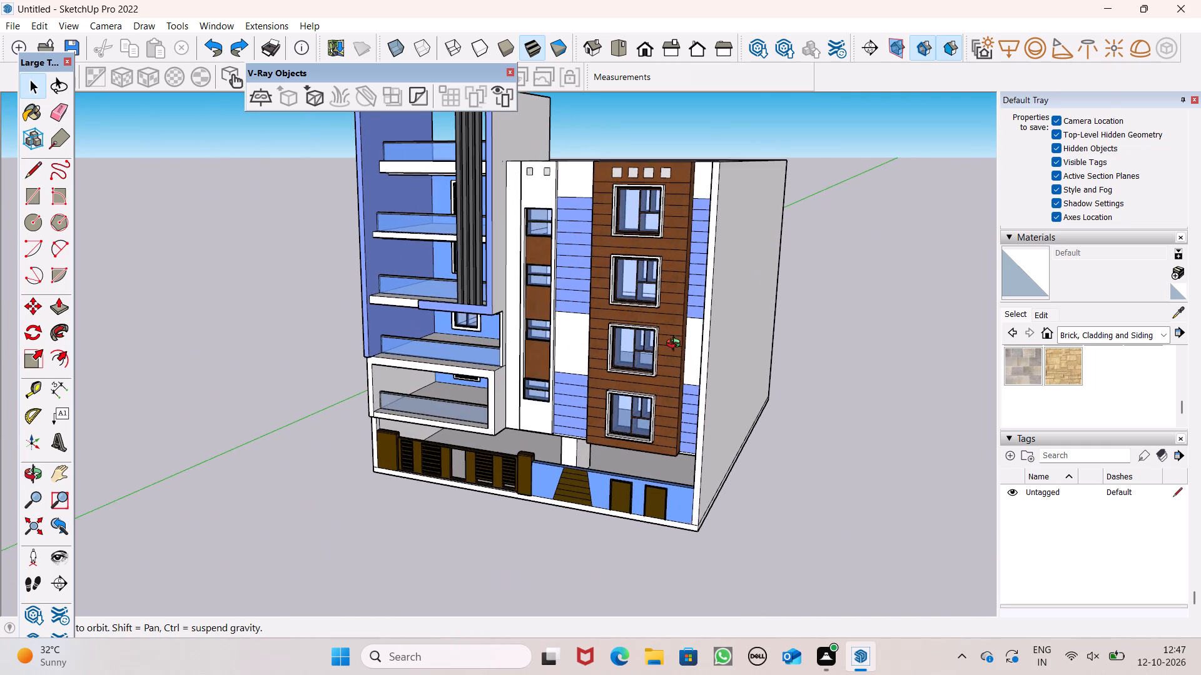
{"action": "middle_click_drag", "start_coordinate": [676, 345], "coordinate": [654, 310]}
{"action": "scroll", "coordinate": [651, 271], "scroll_direction": "down", "scroll_amount": 4}
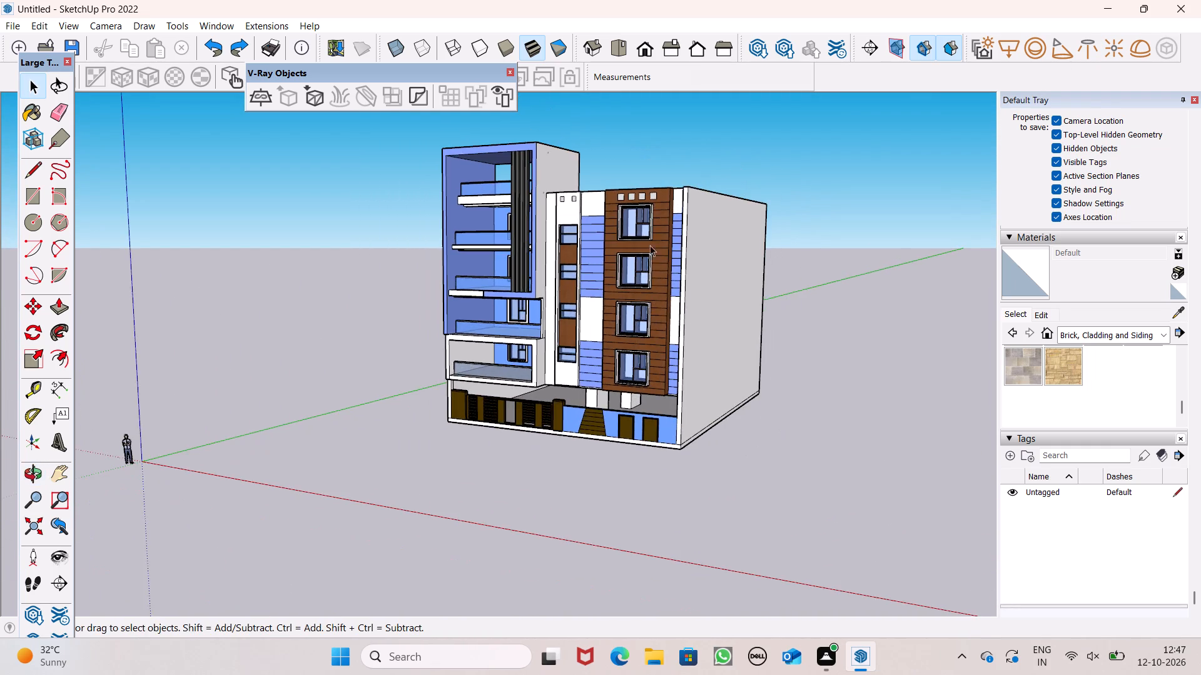
{"action": "scroll", "coordinate": [636, 194], "scroll_direction": "up", "scroll_amount": 5}
{"action": "middle_click_drag", "start_coordinate": [660, 231], "coordinate": [676, 222]}
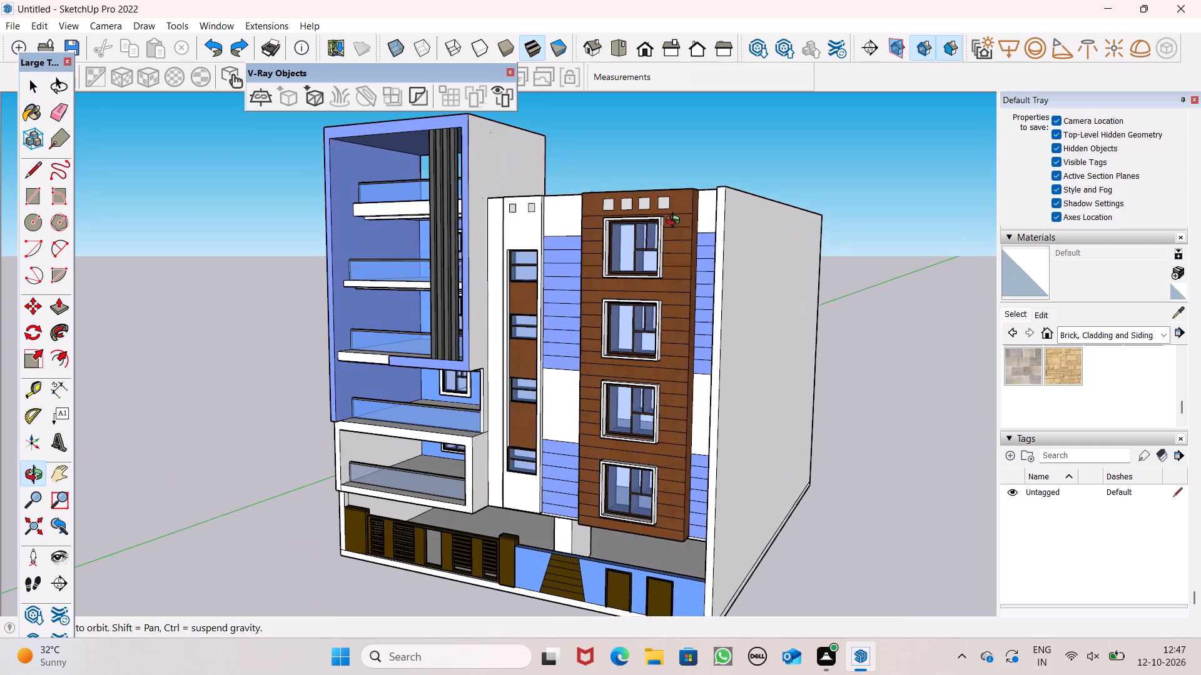
{"action": "middle_click_drag", "start_coordinate": [676, 222], "coordinate": [701, 217]}
{"action": "scroll", "coordinate": [477, 126], "scroll_direction": "up", "scroll_amount": 1}
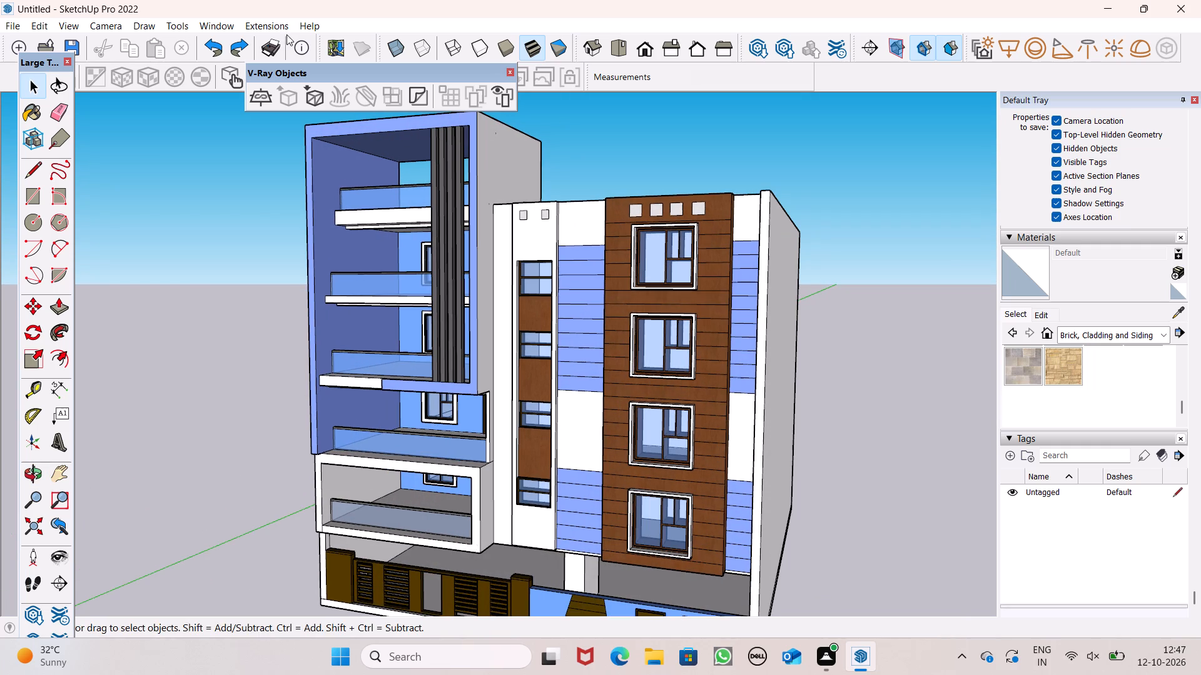
{"action": "scroll", "coordinate": [450, 204], "scroll_direction": "down", "scroll_amount": 1}
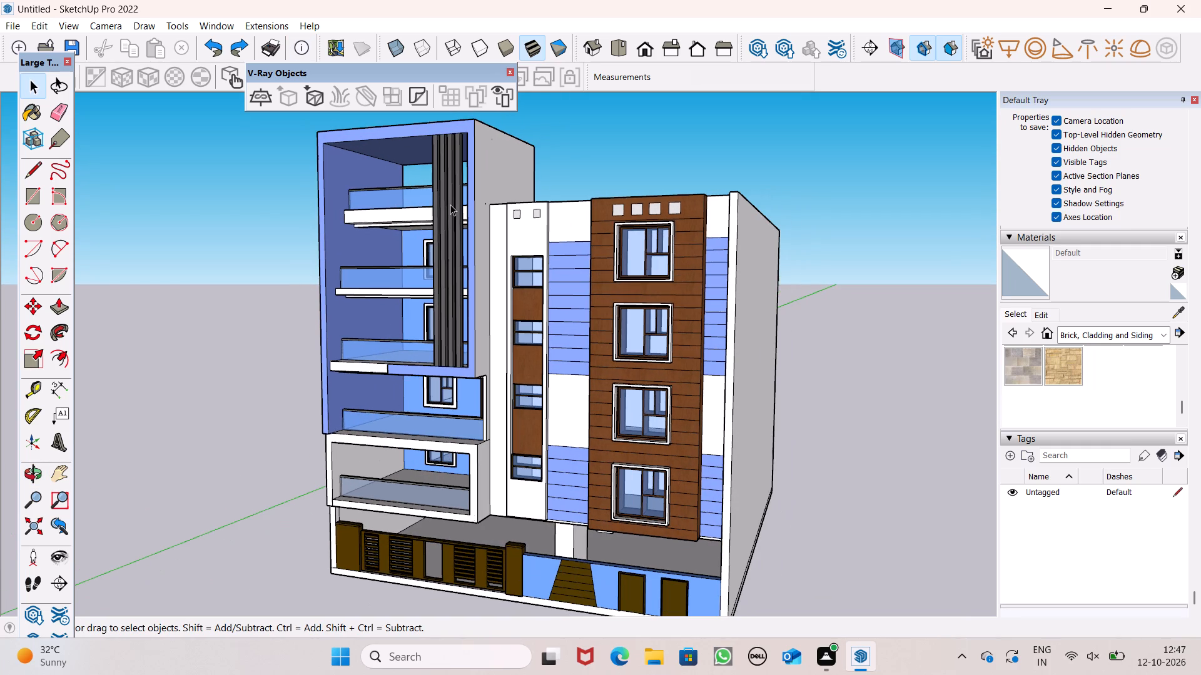
{"action": "scroll", "coordinate": [491, 220], "scroll_direction": "down", "scroll_amount": 1}
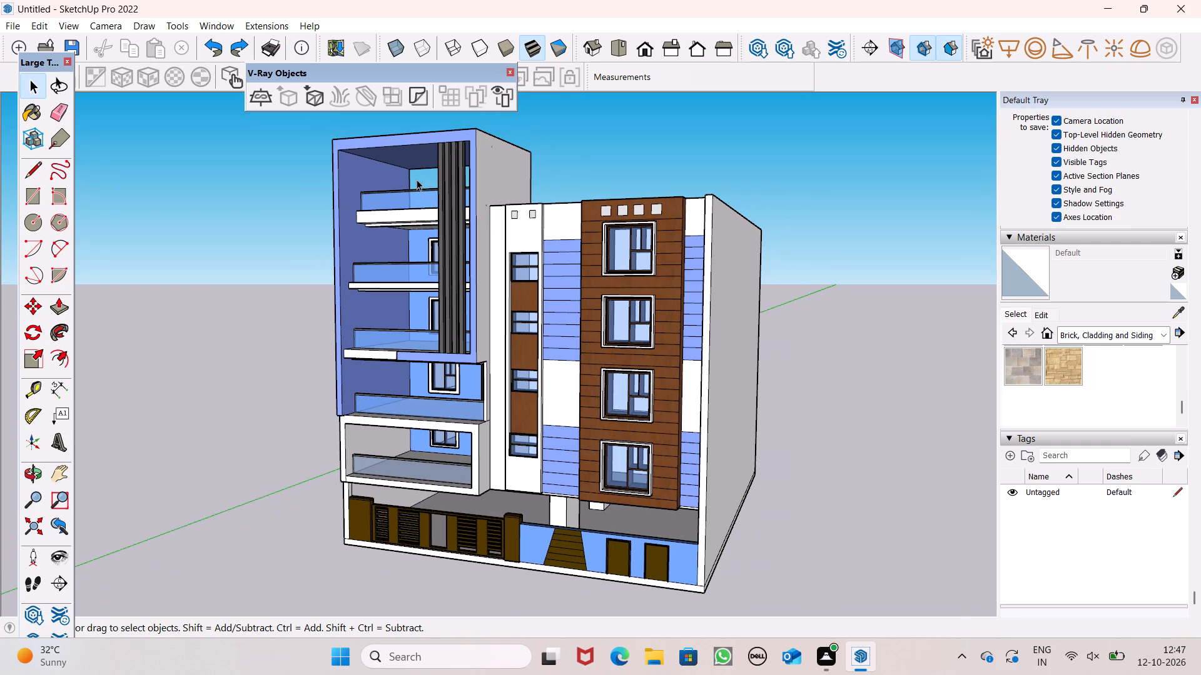
Save the model in the Documents folder as a SketchUp file named "4storey residence".
{"action": "key", "text": "ctrl+s"}
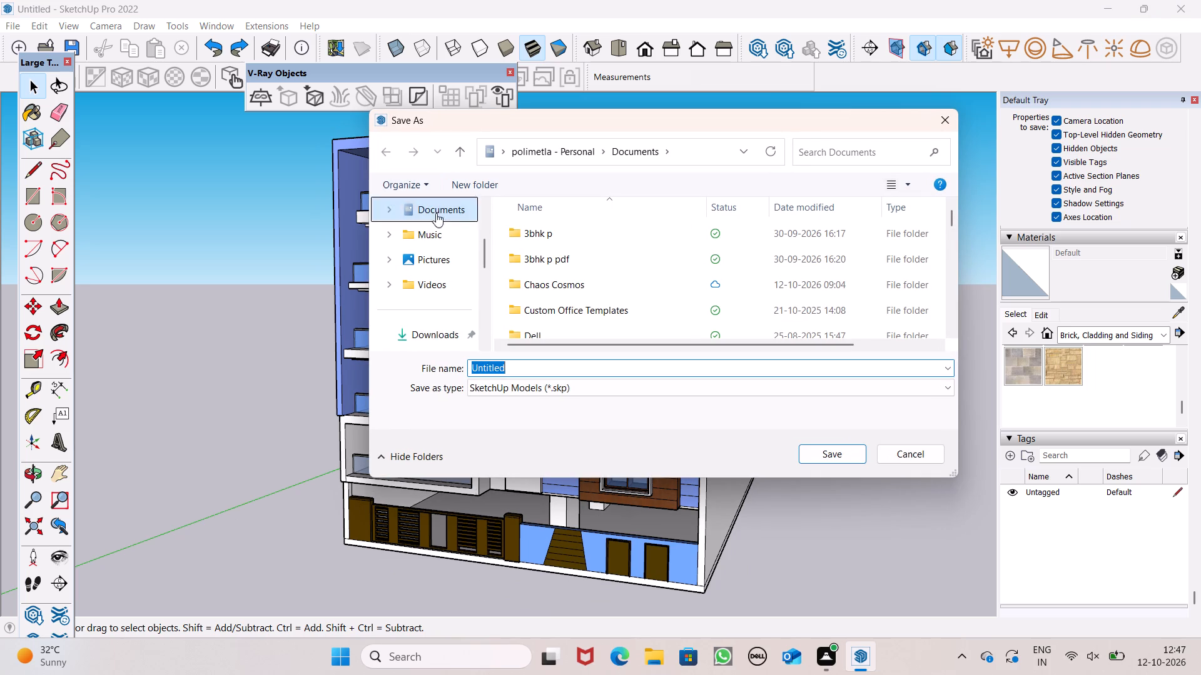
{"action": "key", "text": "BackSpace"}
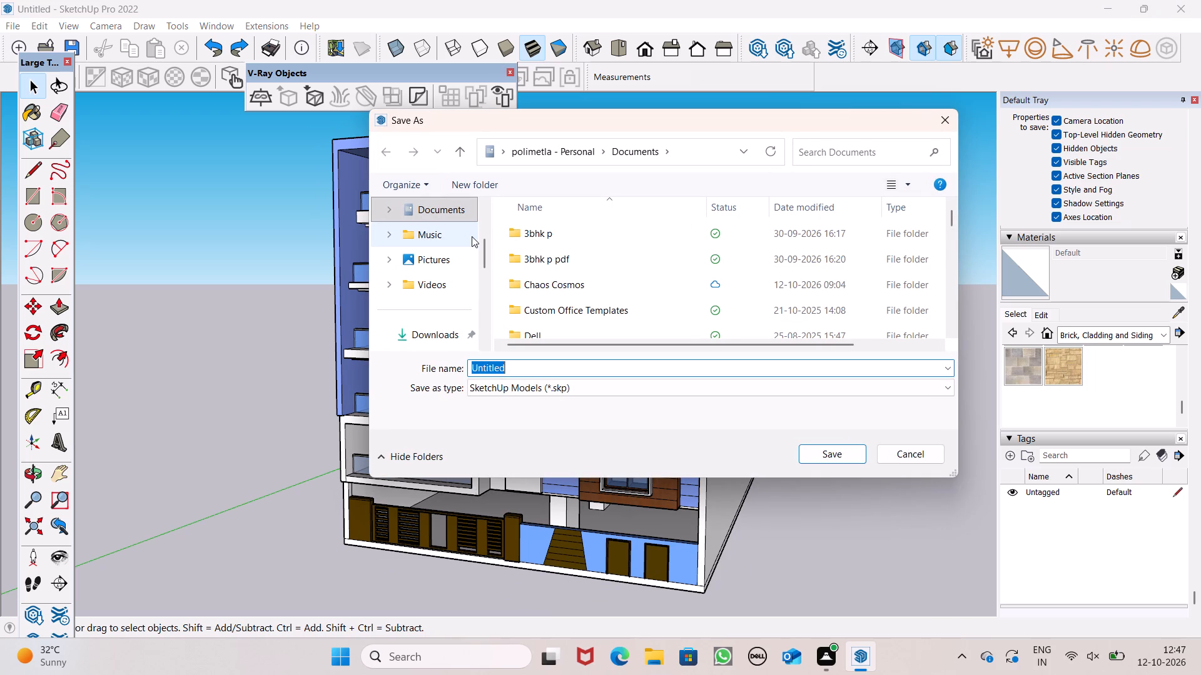
{"action": "type", "text": "4storey"}
{"action": "key", "text": "space"}
{"action": "key", "text": "e"}
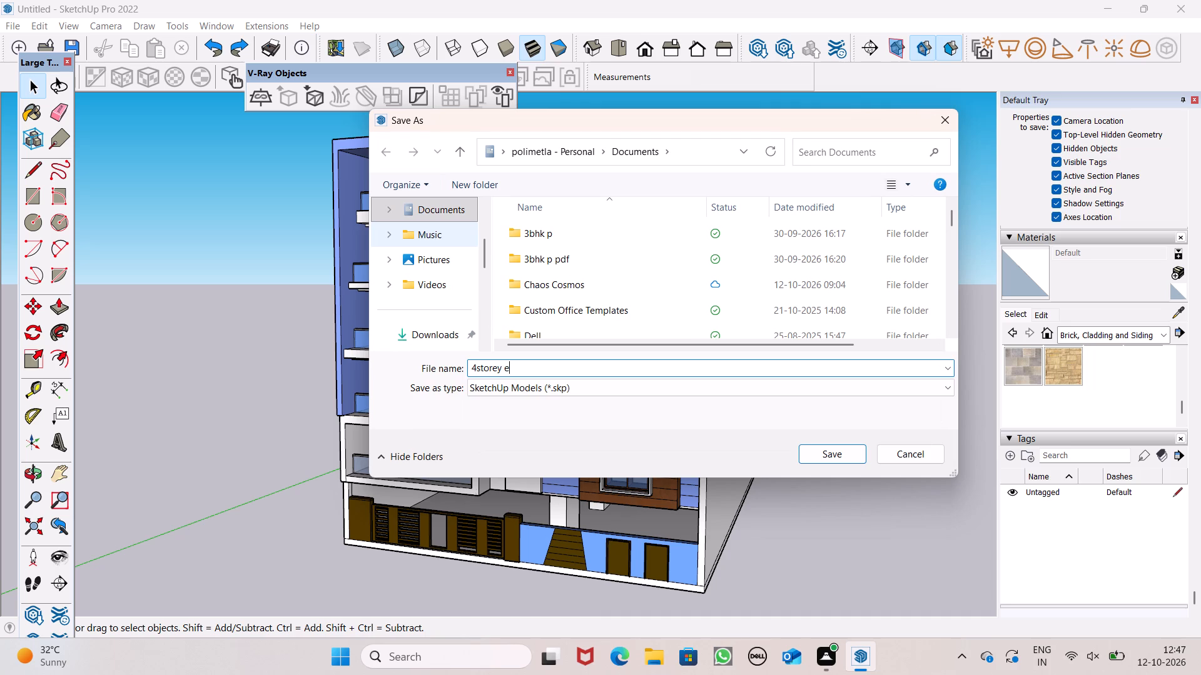
{"action": "key", "text": "BackSpace"}
{"action": "type", "text": "residem"}
{"action": "key", "text": "BackSpace"}
{"action": "type", "text": "nce"}
{"action": "key", "text": "Return"}
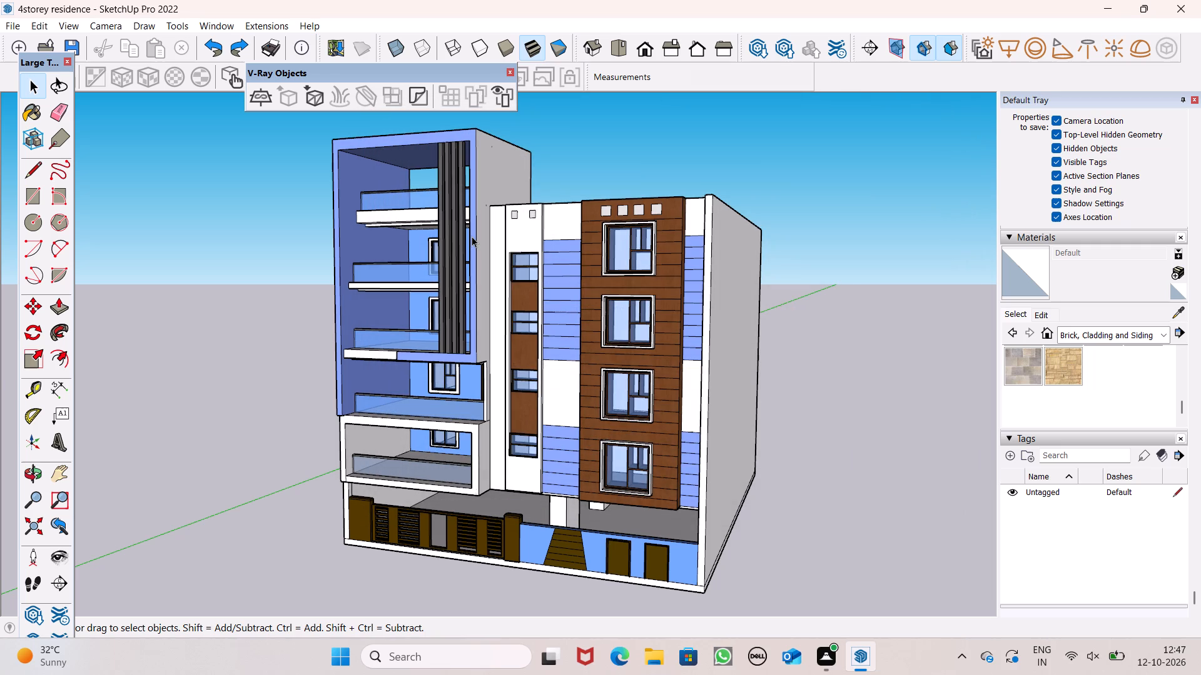
Export the current view as a 2D JPEG image named "4storey residence" to the Documents folder.
{"action": "left_click", "coordinate": [10, 20]}
{"action": "left_click", "coordinate": [63, 295]}
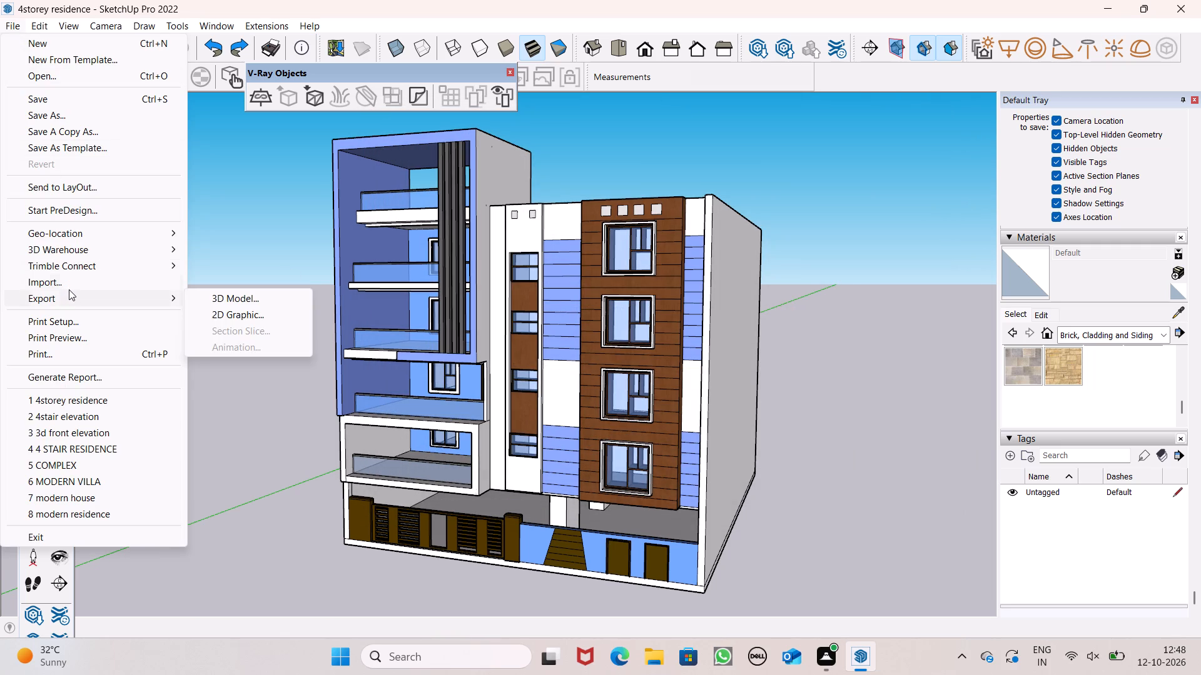
{"action": "left_click", "coordinate": [204, 310]}
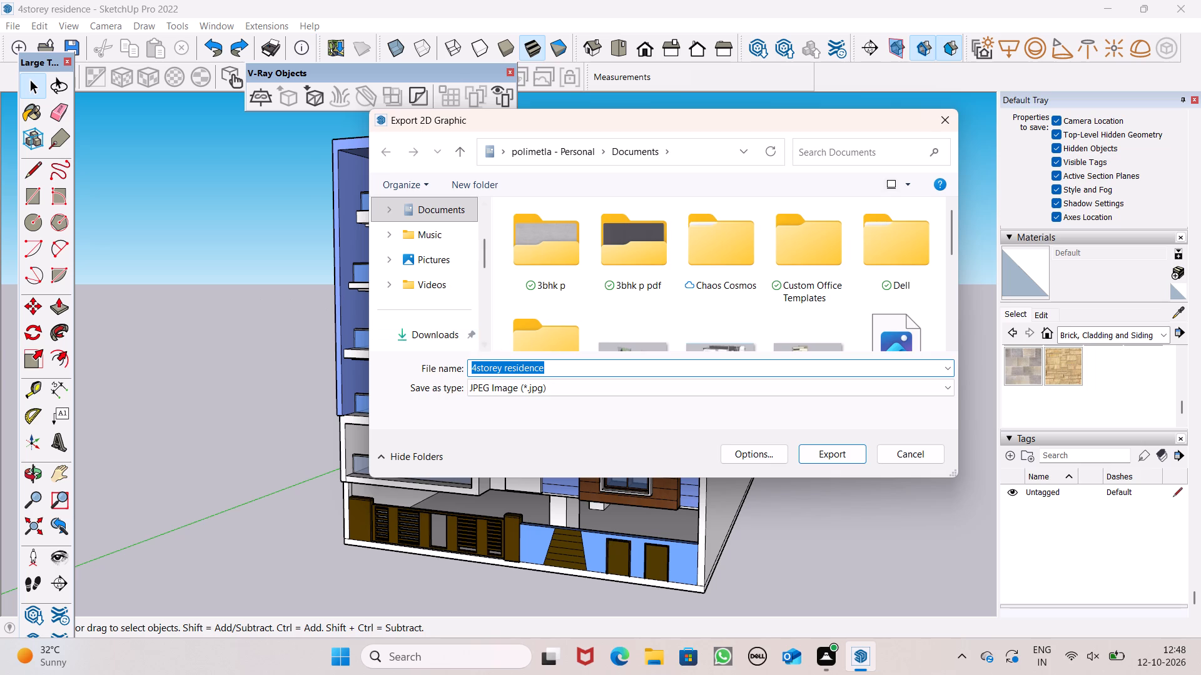
{"action": "left_click", "coordinate": [815, 457]}
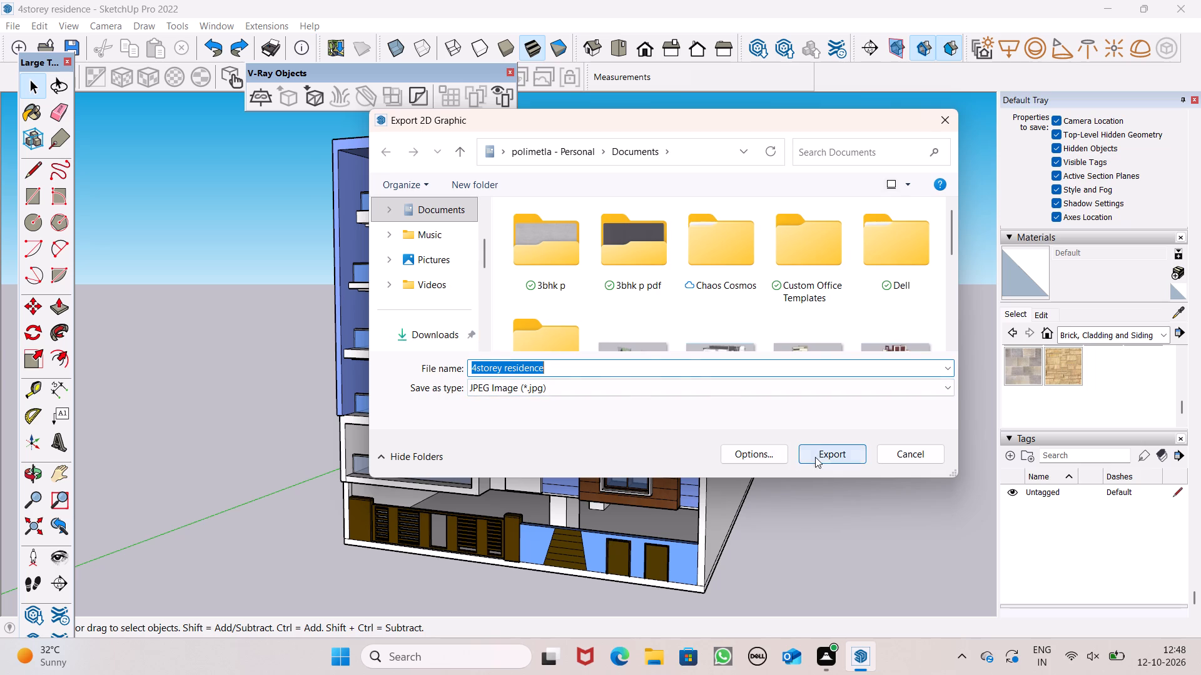